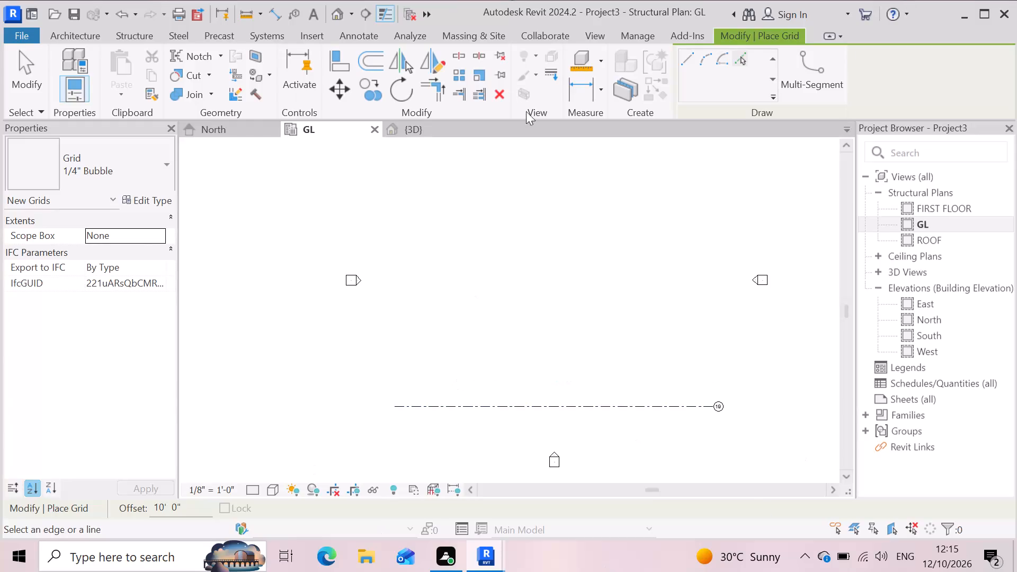
Add five horizontal grids by picking lines at a 10' offset, stepping successively north from grid 19.
left_click(740, 60)
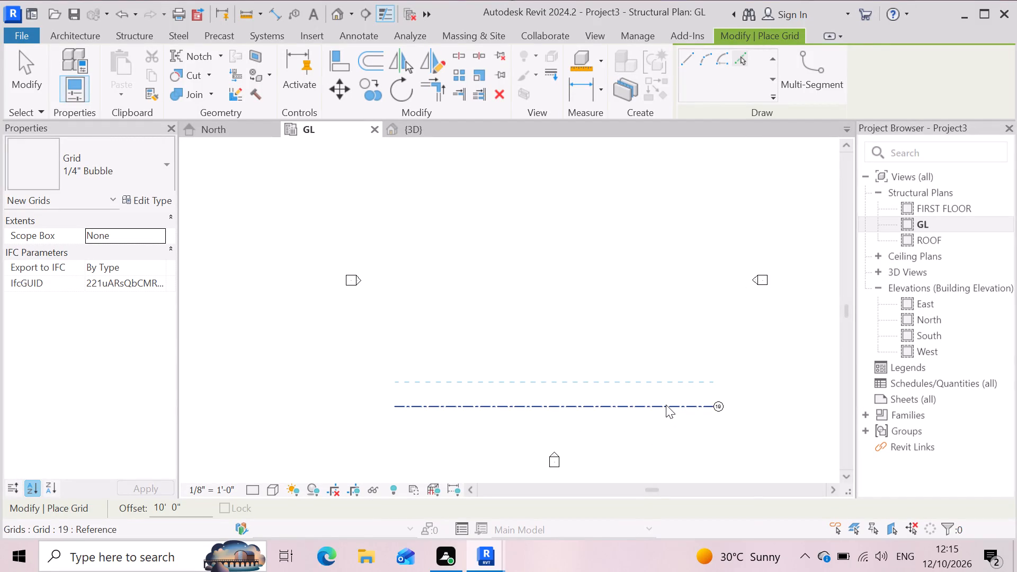
scroll(665, 410, "up", 2)
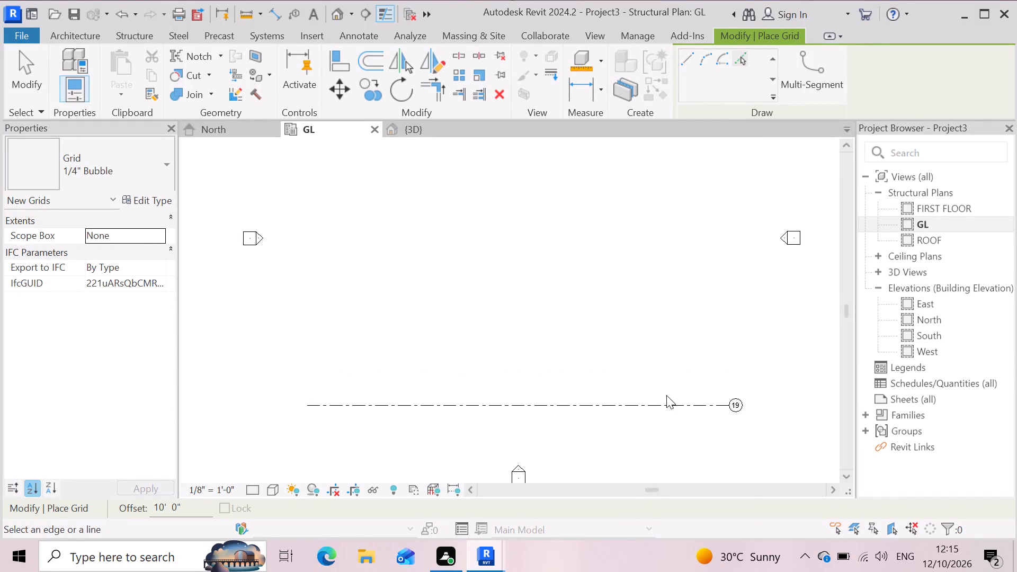
left_click(666, 403)
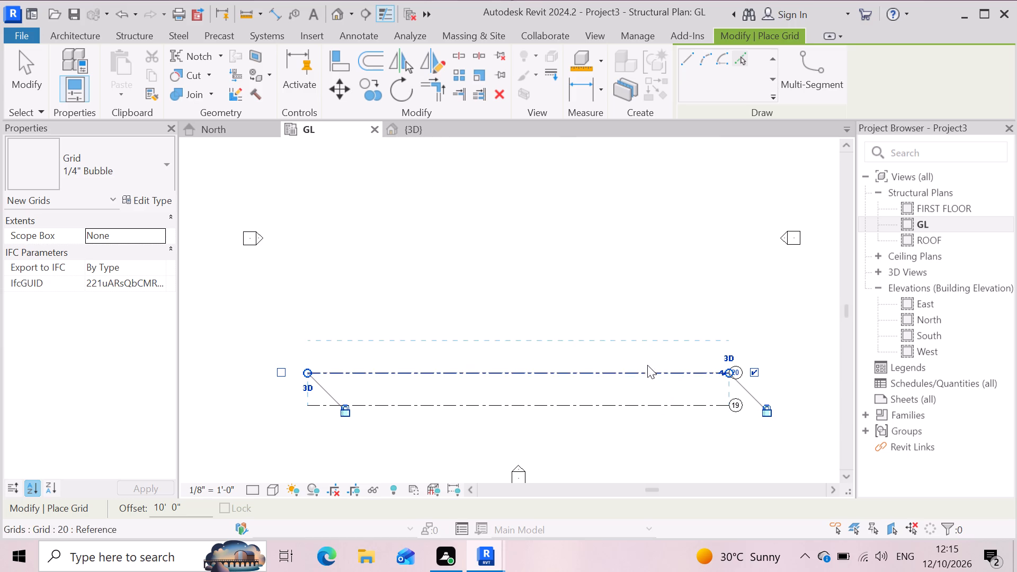
left_click(651, 371)
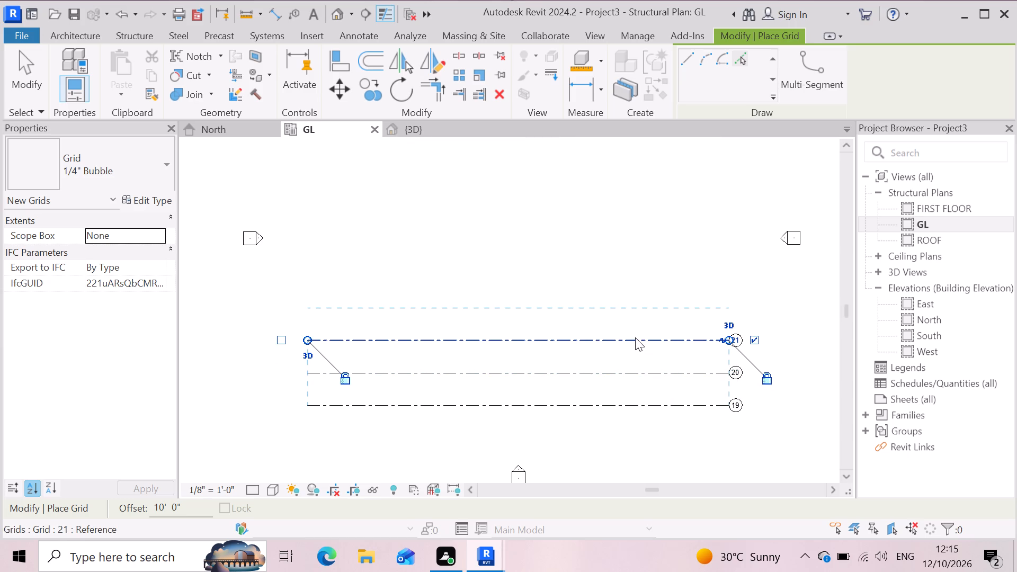
left_click(635, 337)
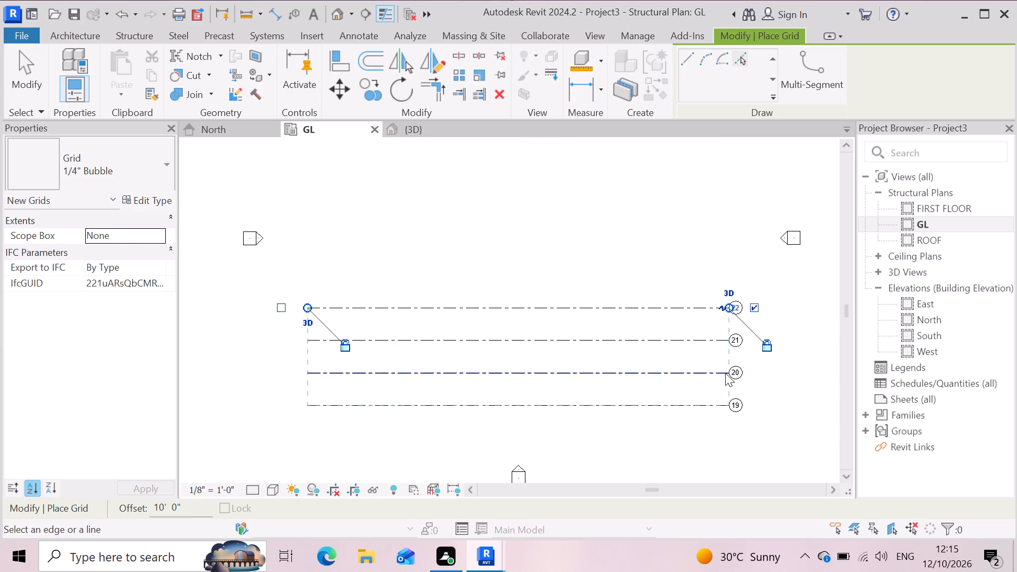
left_click(660, 302)
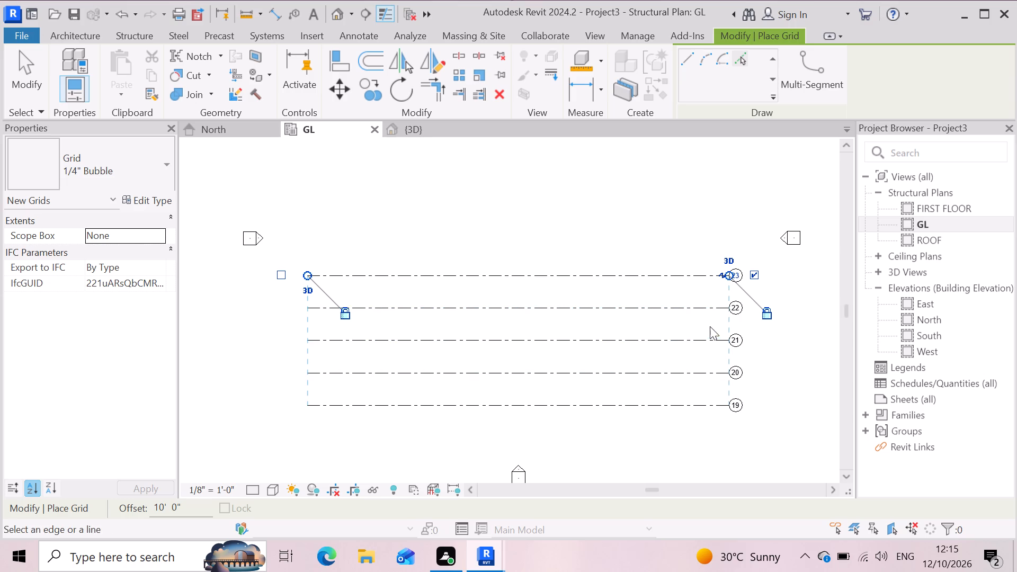
left_click(665, 271)
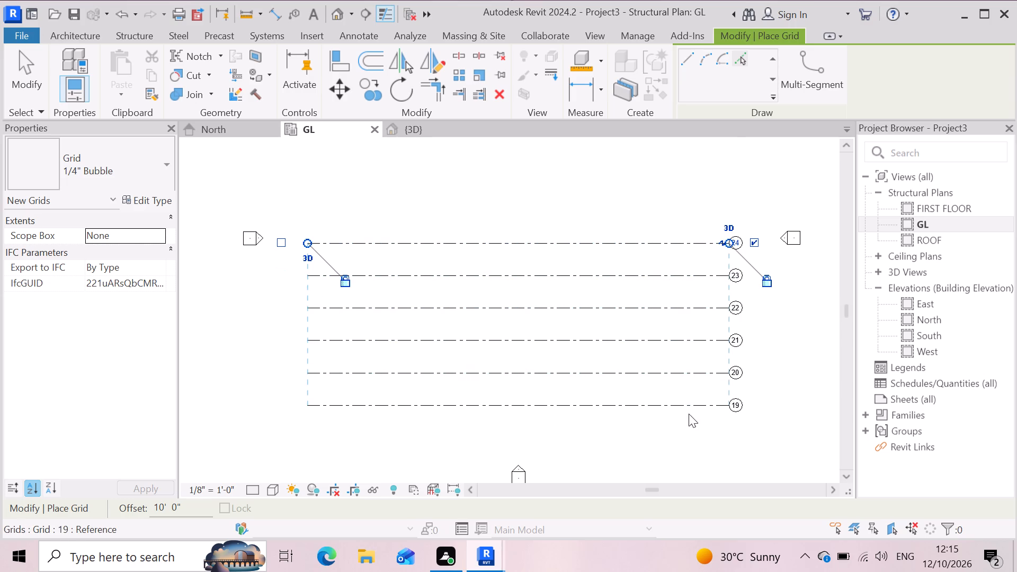
key("Escape")
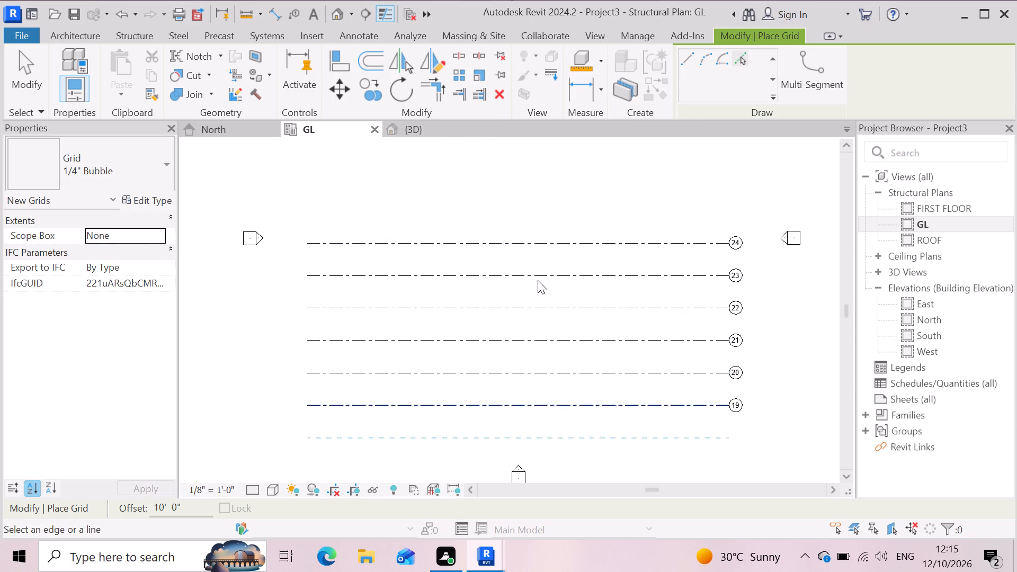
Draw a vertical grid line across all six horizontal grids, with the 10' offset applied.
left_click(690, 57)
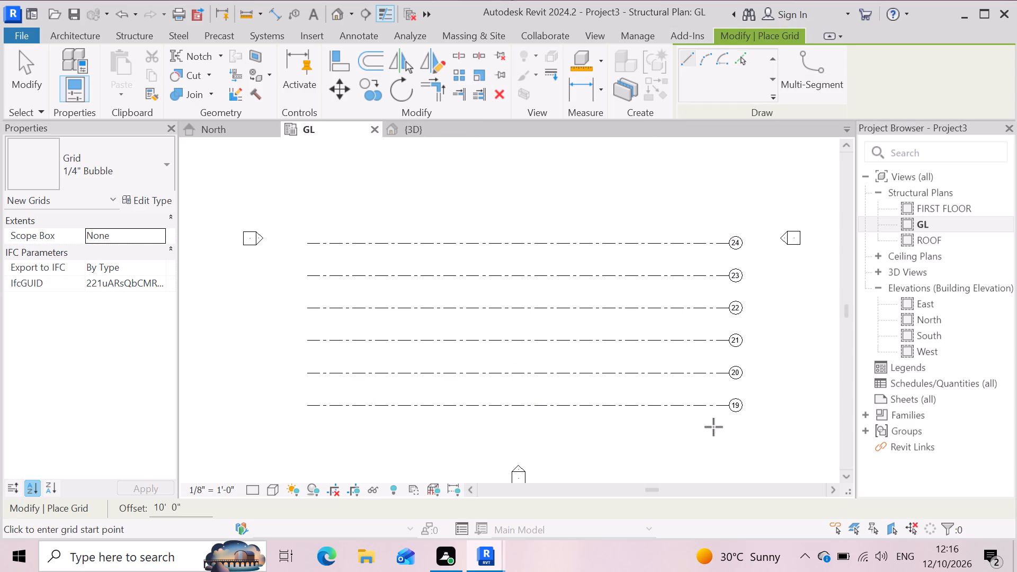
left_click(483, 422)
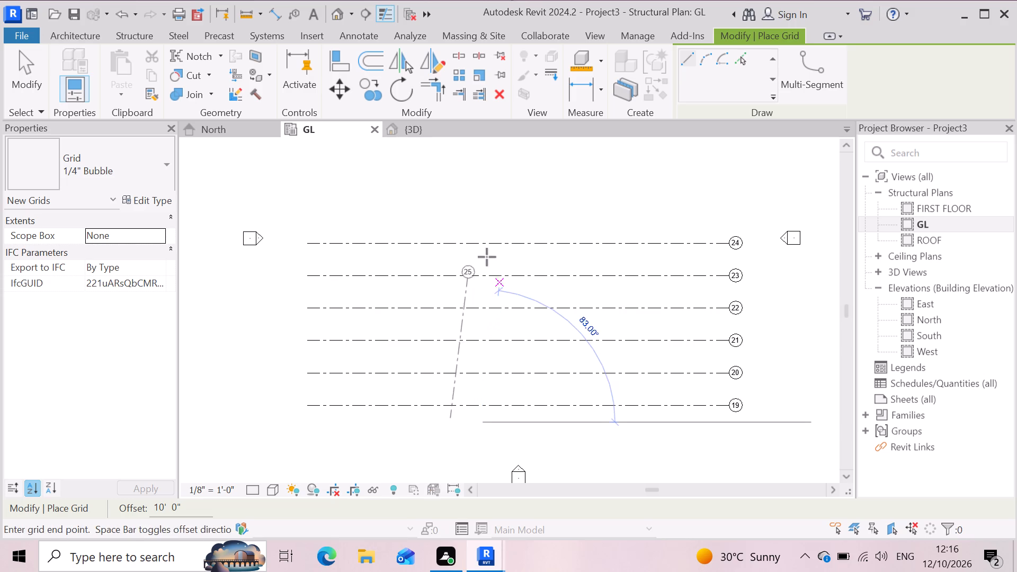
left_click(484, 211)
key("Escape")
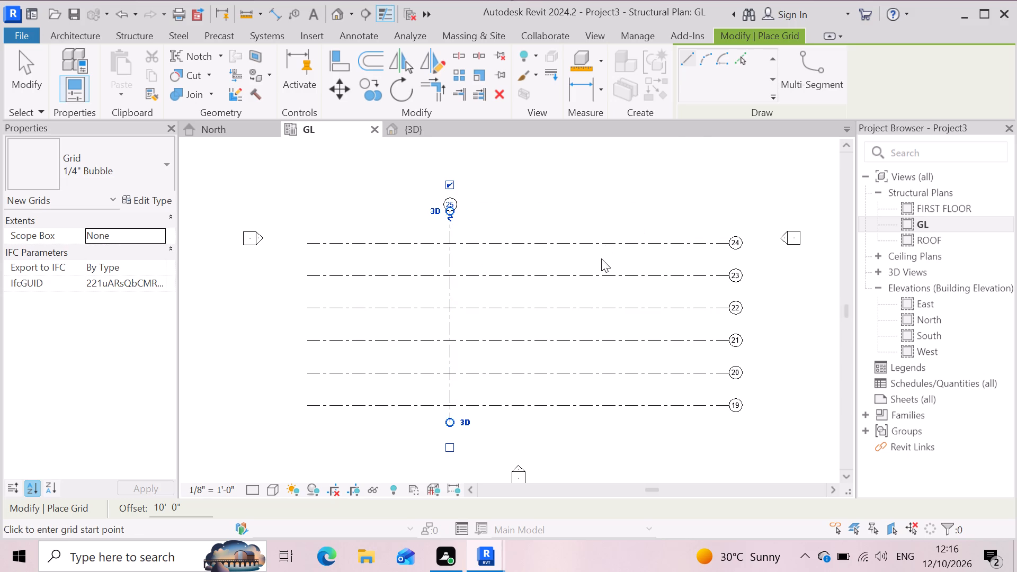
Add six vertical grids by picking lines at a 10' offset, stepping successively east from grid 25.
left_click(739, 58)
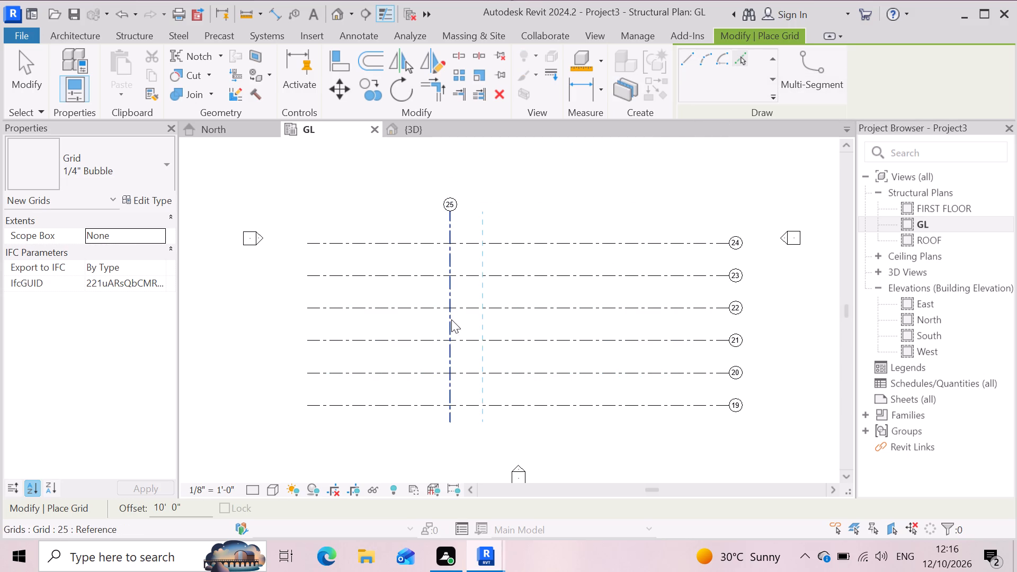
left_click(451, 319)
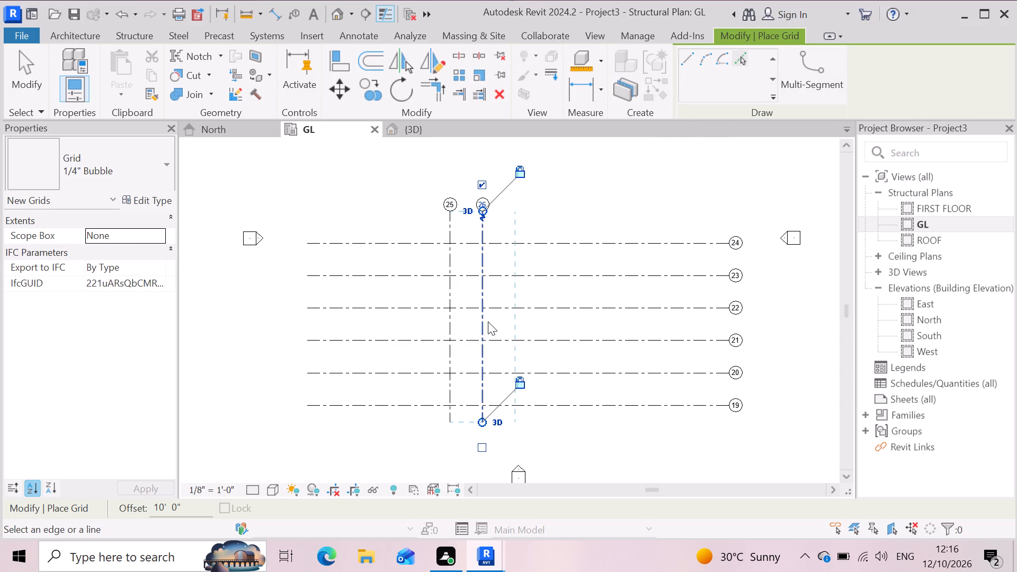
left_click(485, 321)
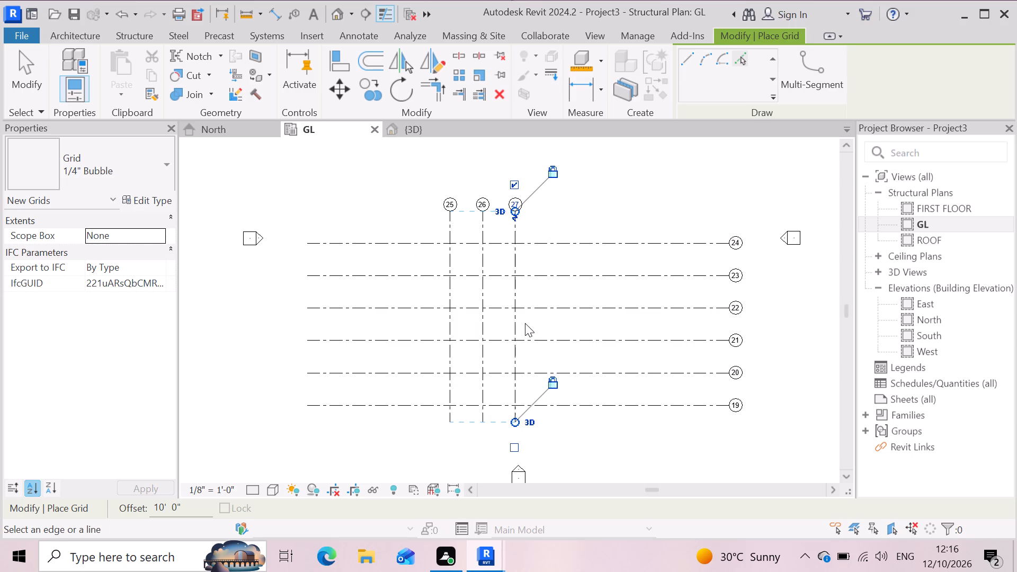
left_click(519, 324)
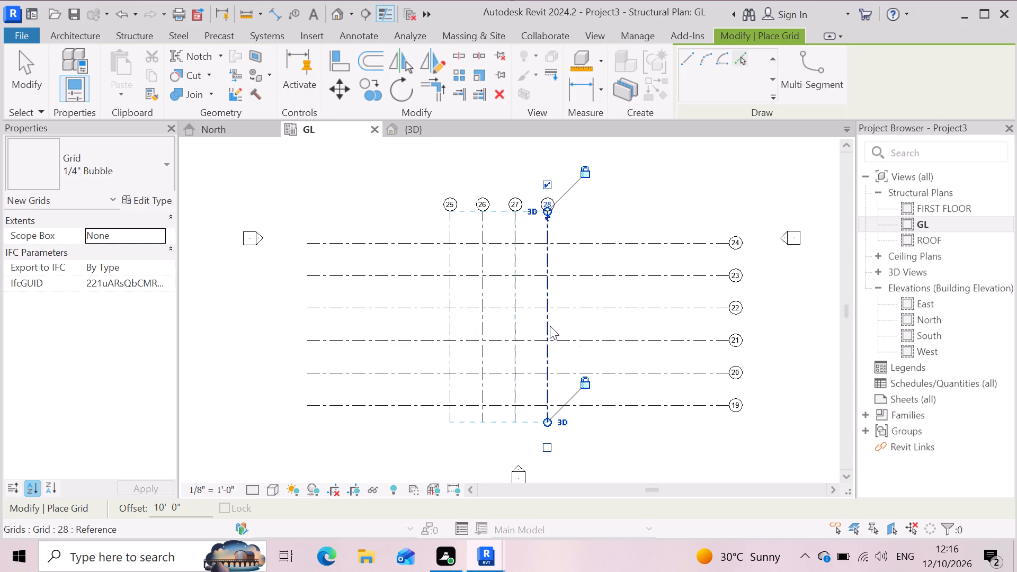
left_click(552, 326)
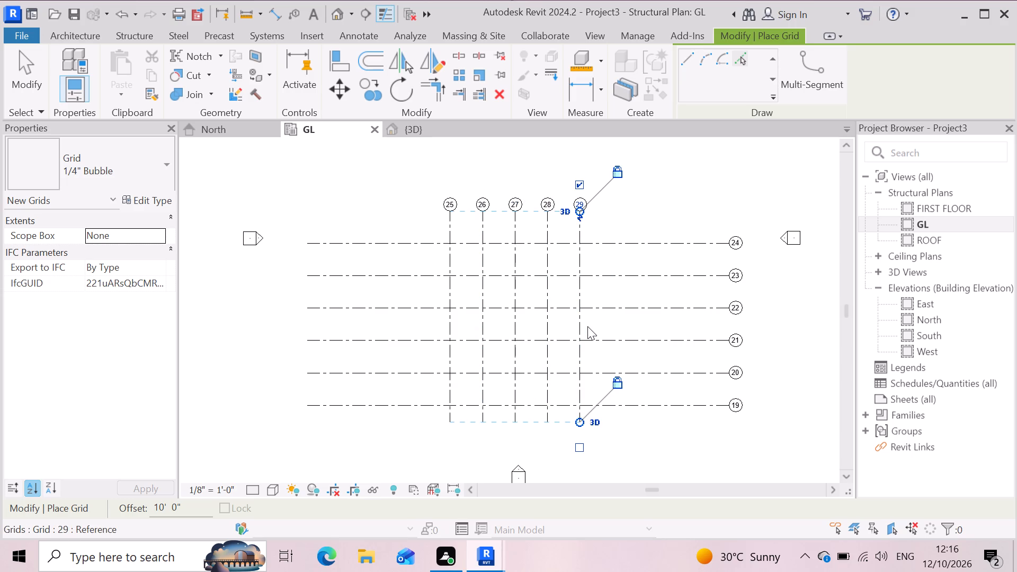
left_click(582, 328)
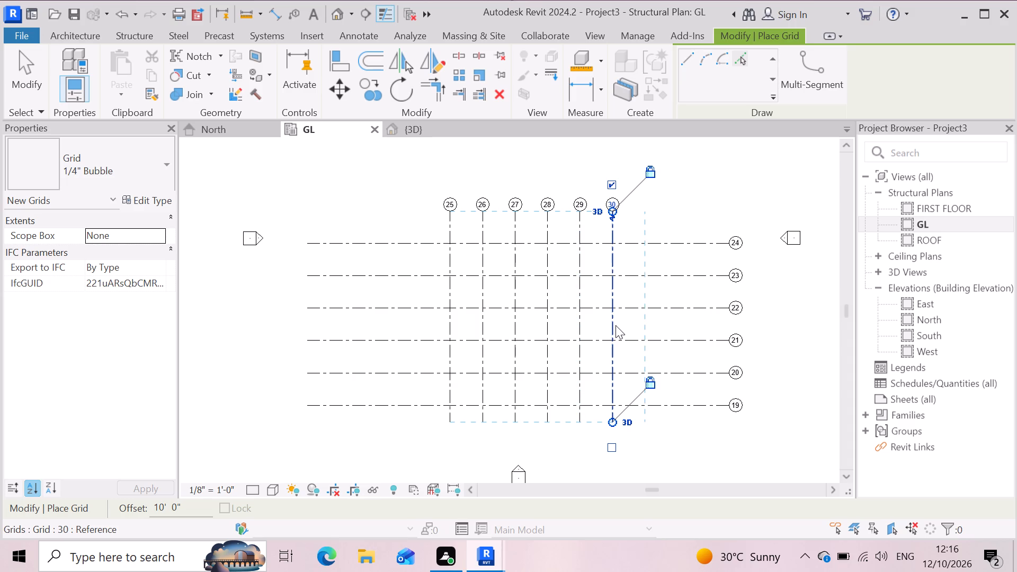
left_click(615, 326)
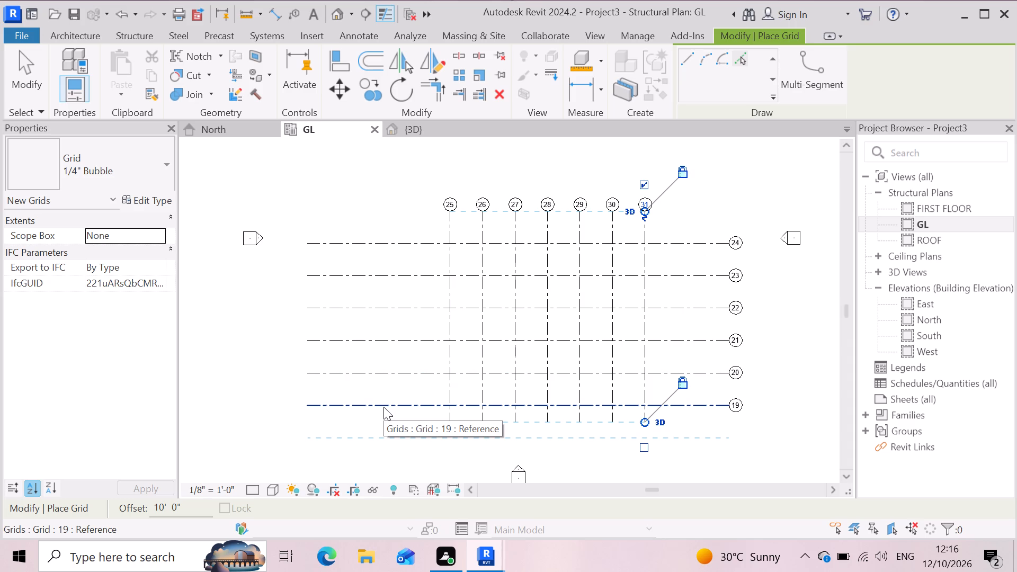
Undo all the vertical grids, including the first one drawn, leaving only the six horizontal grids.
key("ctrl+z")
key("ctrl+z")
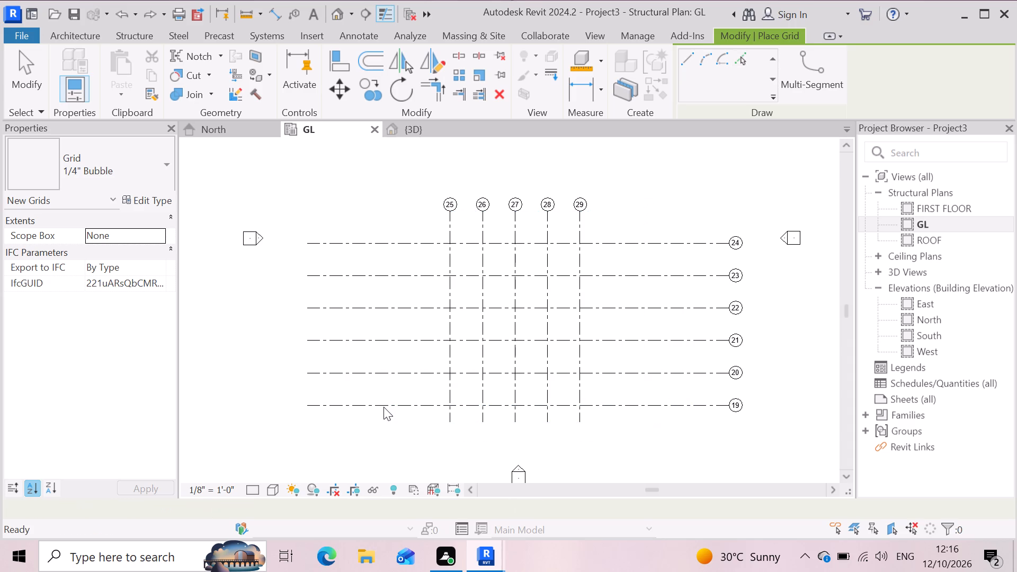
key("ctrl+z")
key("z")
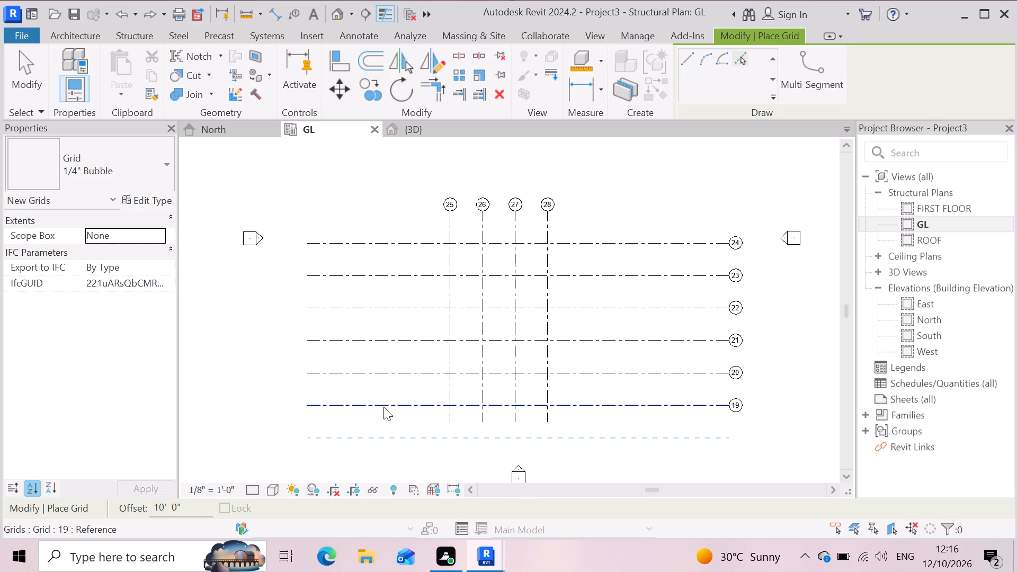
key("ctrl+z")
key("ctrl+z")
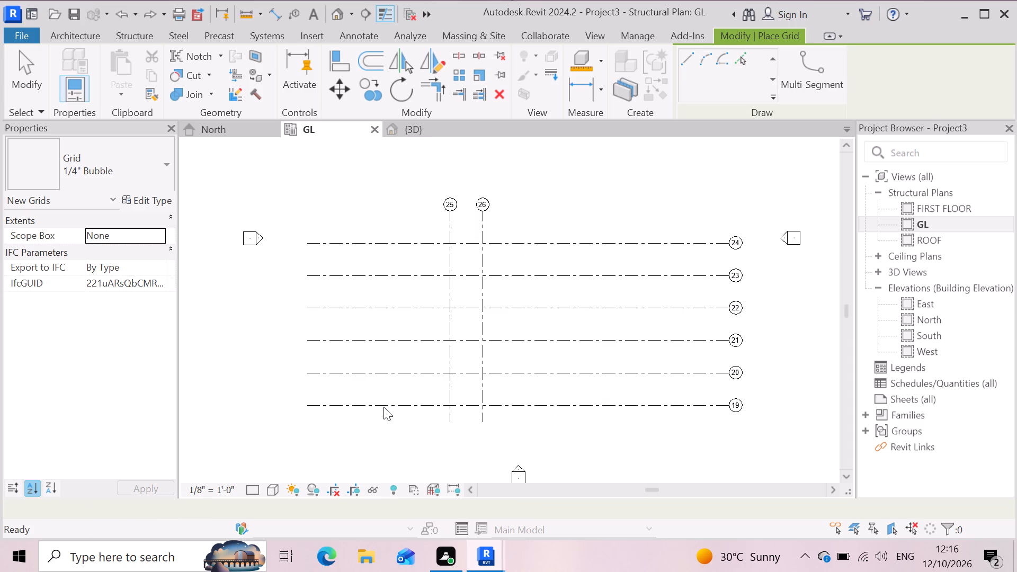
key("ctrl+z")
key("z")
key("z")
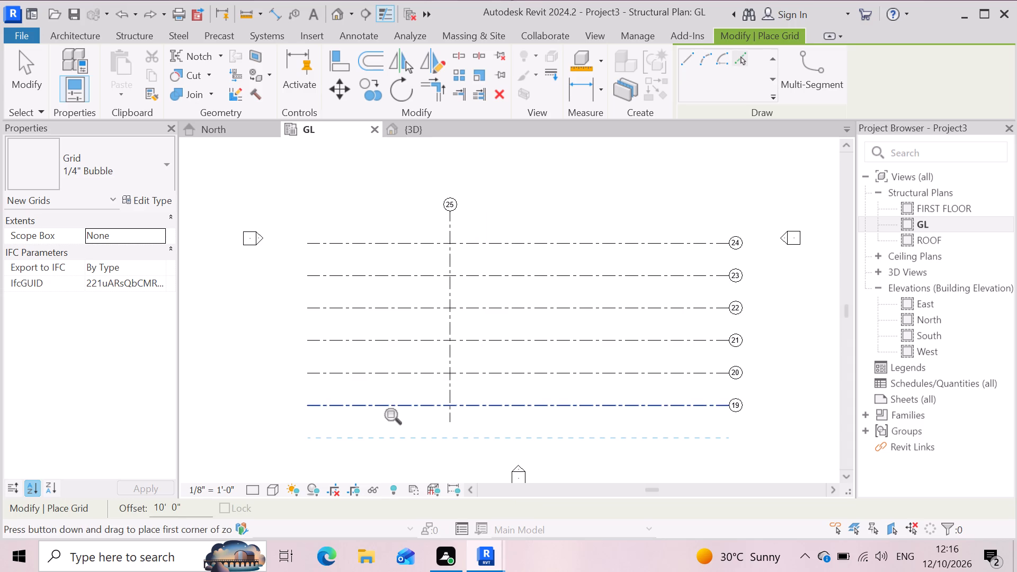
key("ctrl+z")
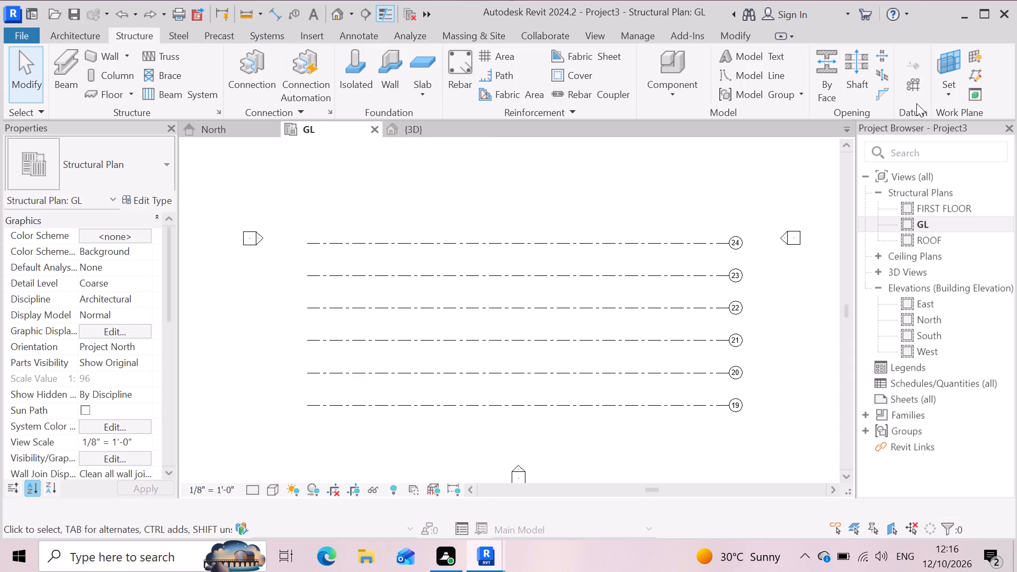
Draw a new vertical grid line with no offset, crossing all six horizontal grids from south of grid 19 to north of grid 24.
left_click(917, 86)
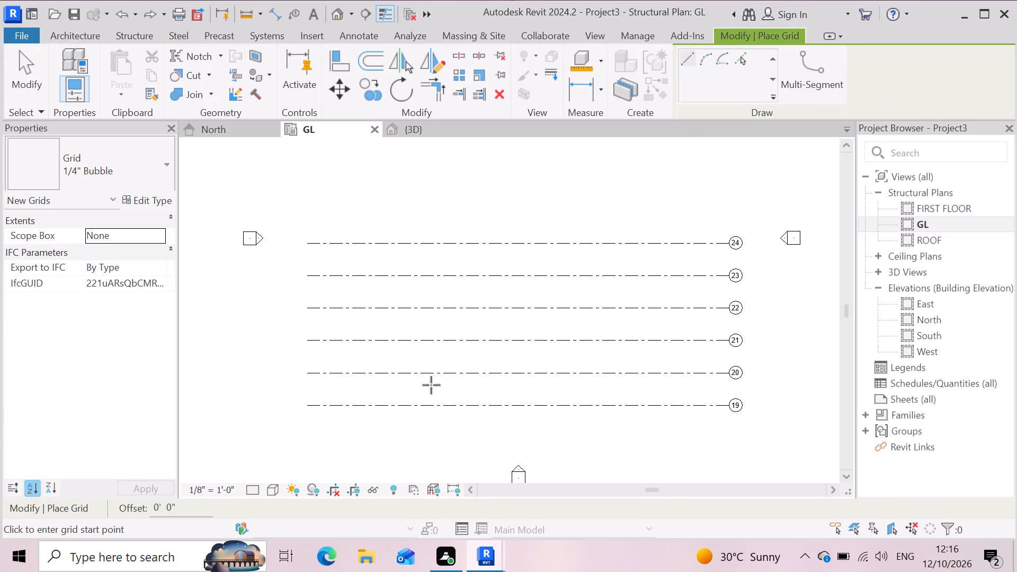
left_click(689, 50)
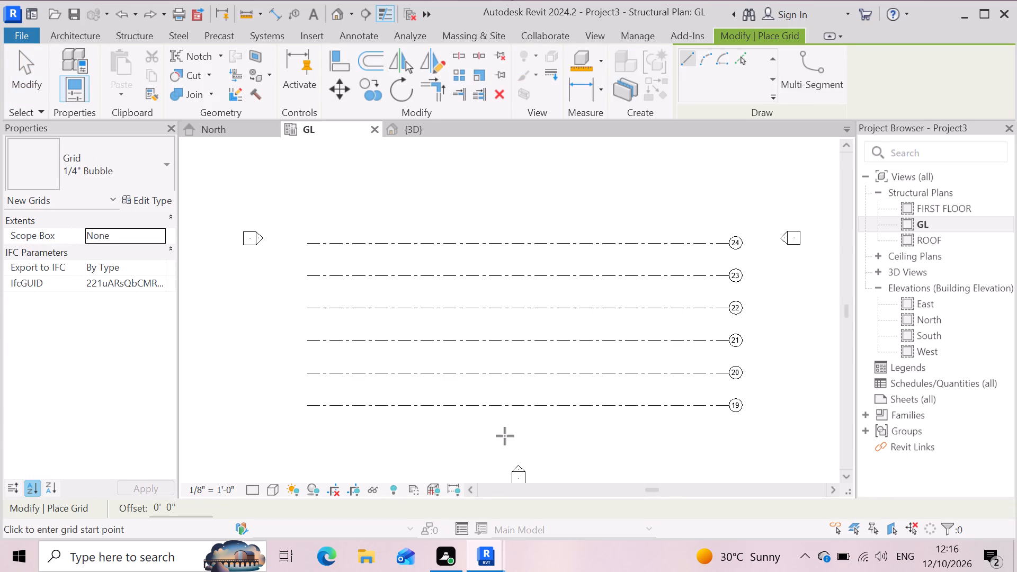
left_click(507, 426)
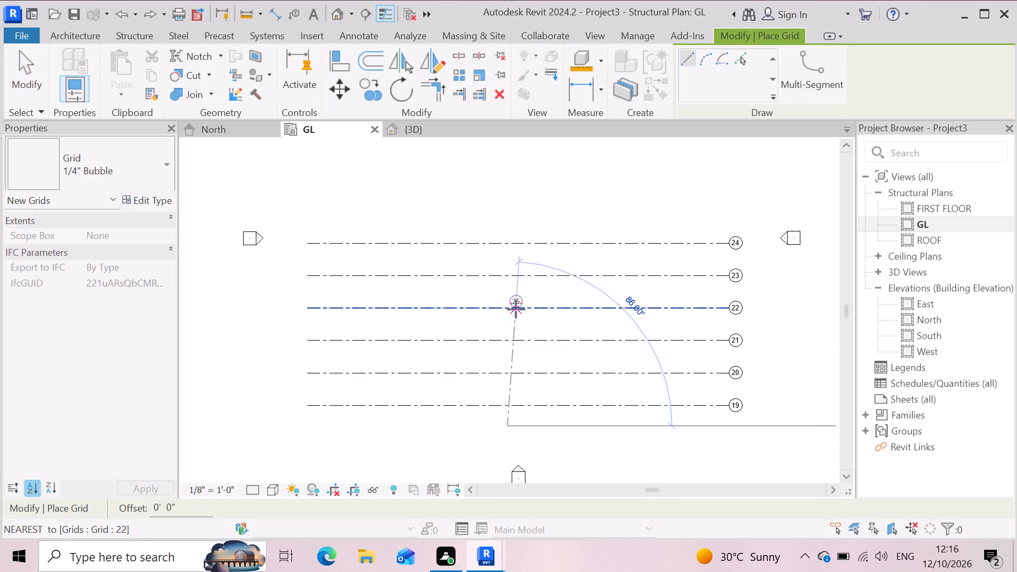
key("ctrl+z")
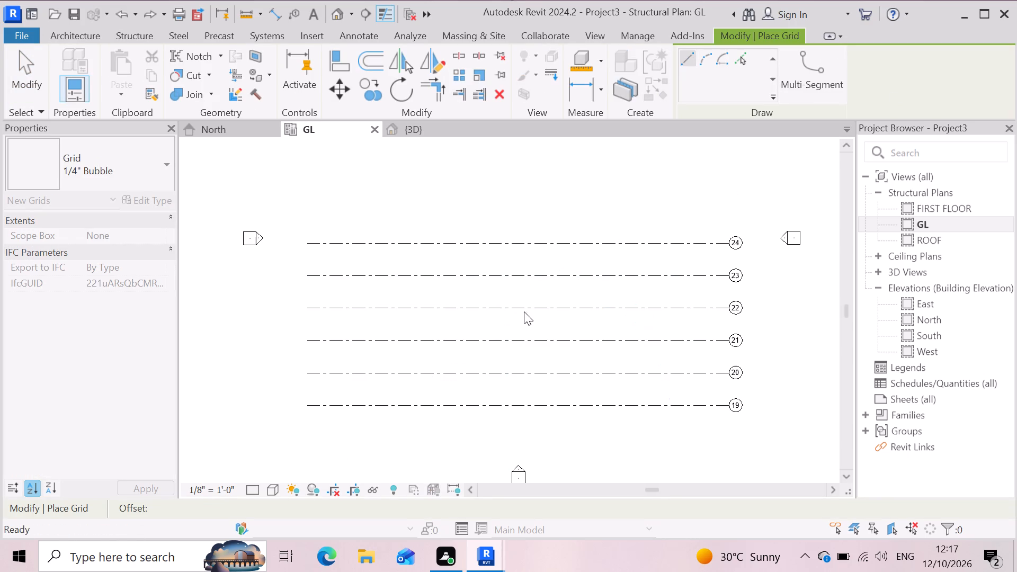
left_click_drag(459, 430, 462, 437)
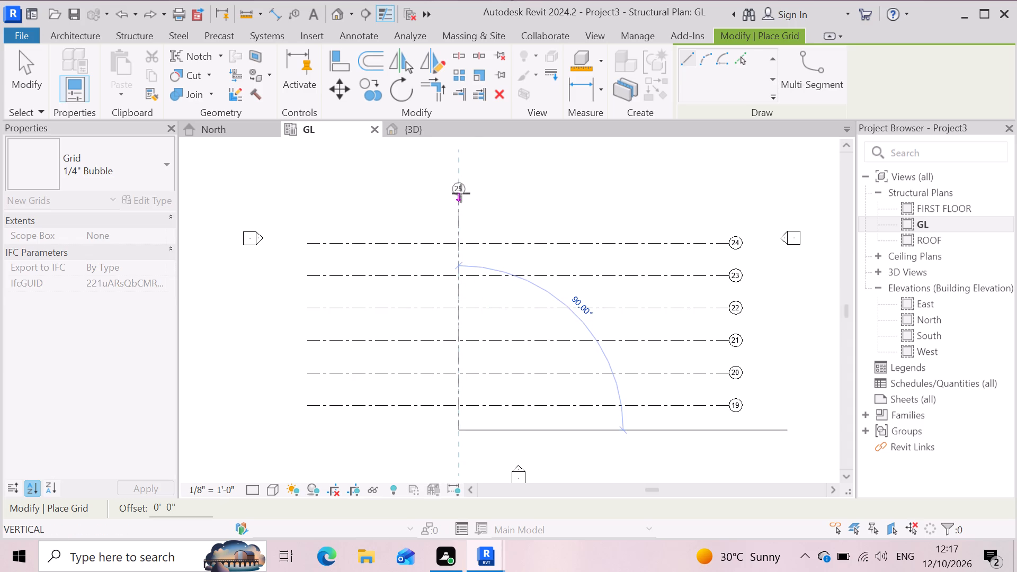
left_click(465, 191)
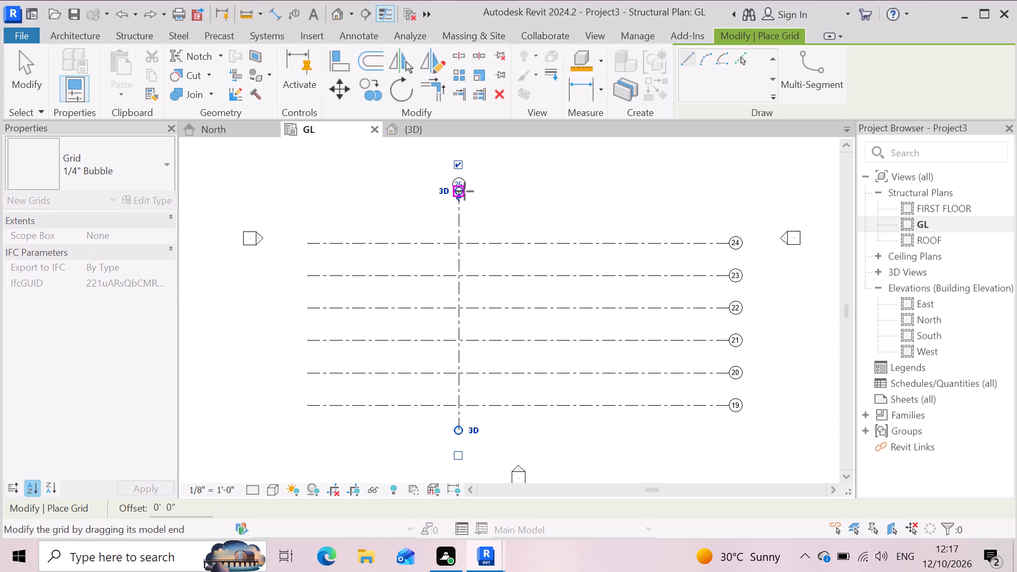
key("Escape")
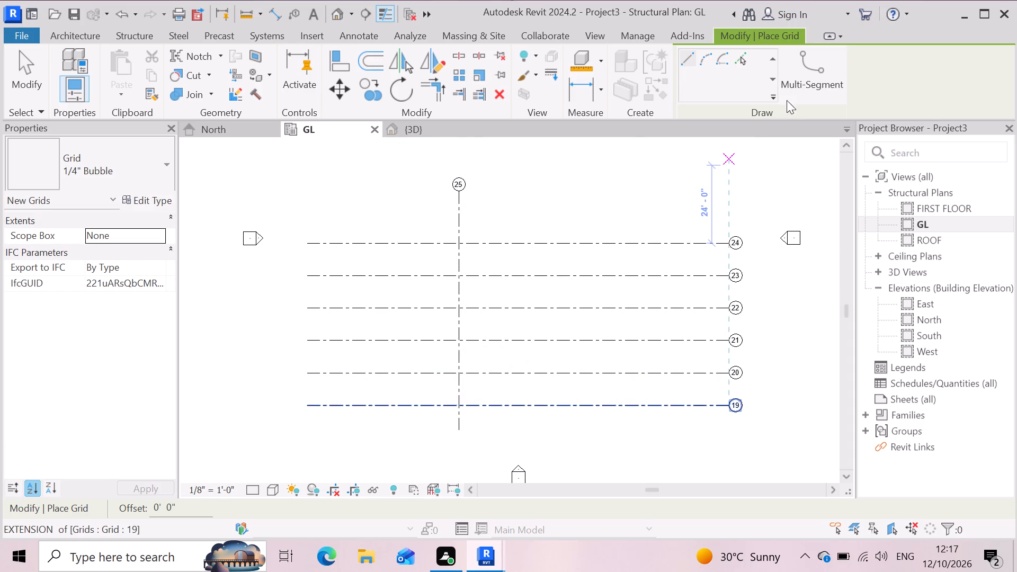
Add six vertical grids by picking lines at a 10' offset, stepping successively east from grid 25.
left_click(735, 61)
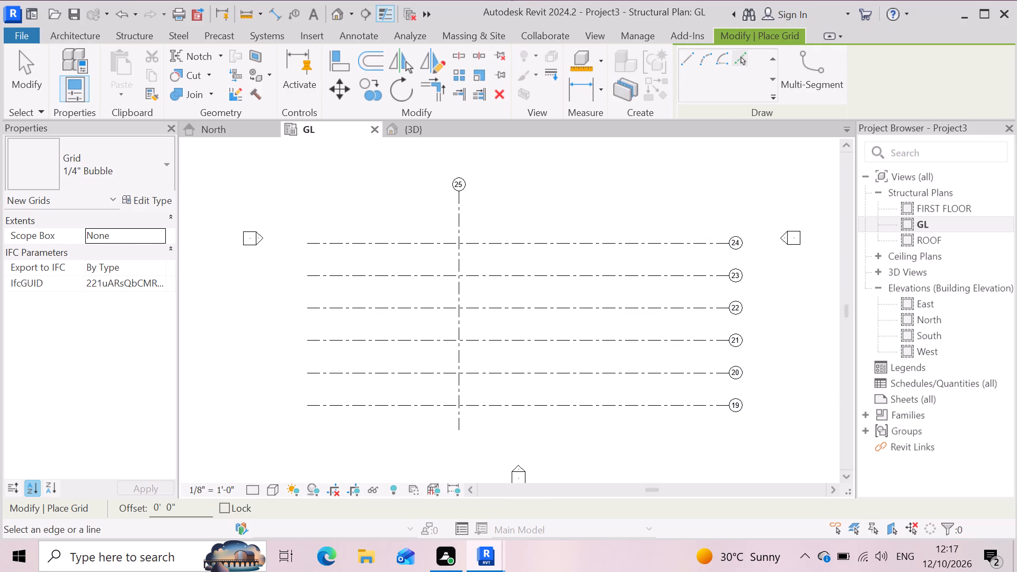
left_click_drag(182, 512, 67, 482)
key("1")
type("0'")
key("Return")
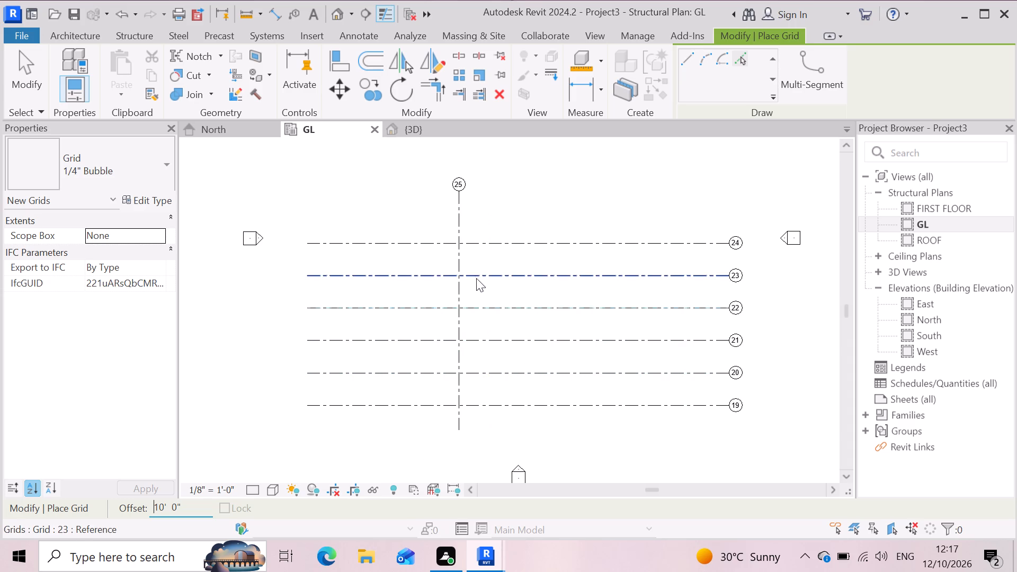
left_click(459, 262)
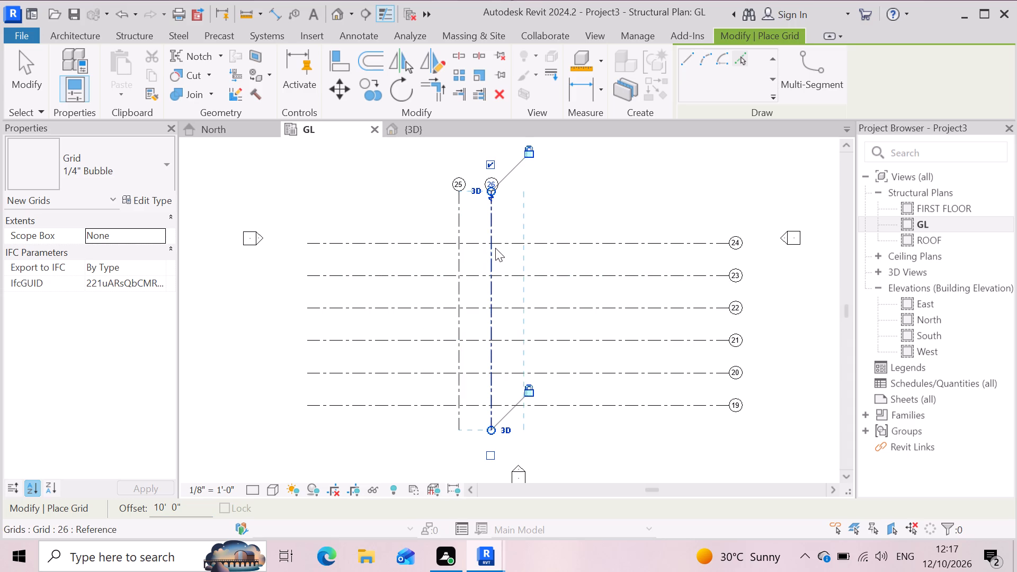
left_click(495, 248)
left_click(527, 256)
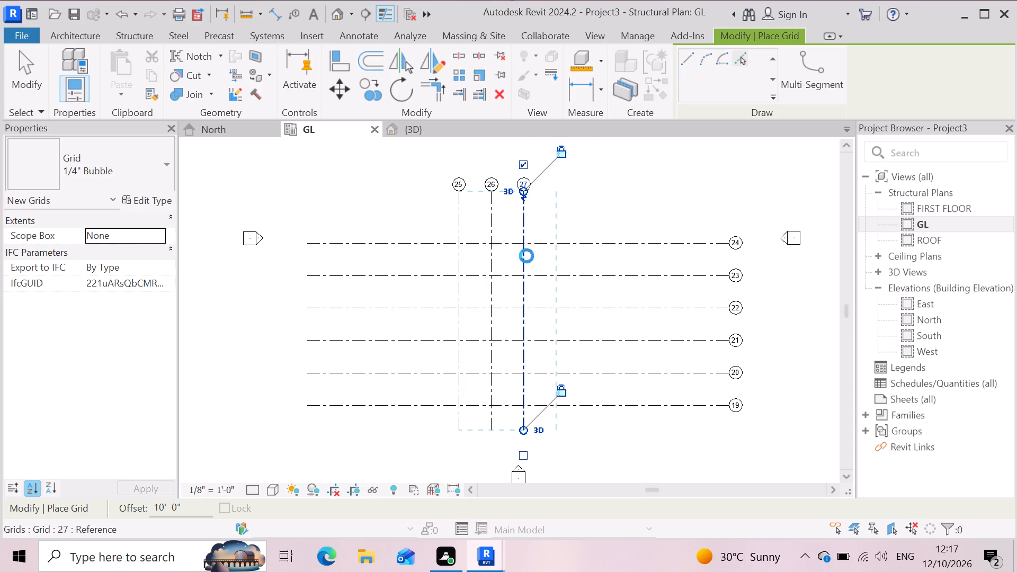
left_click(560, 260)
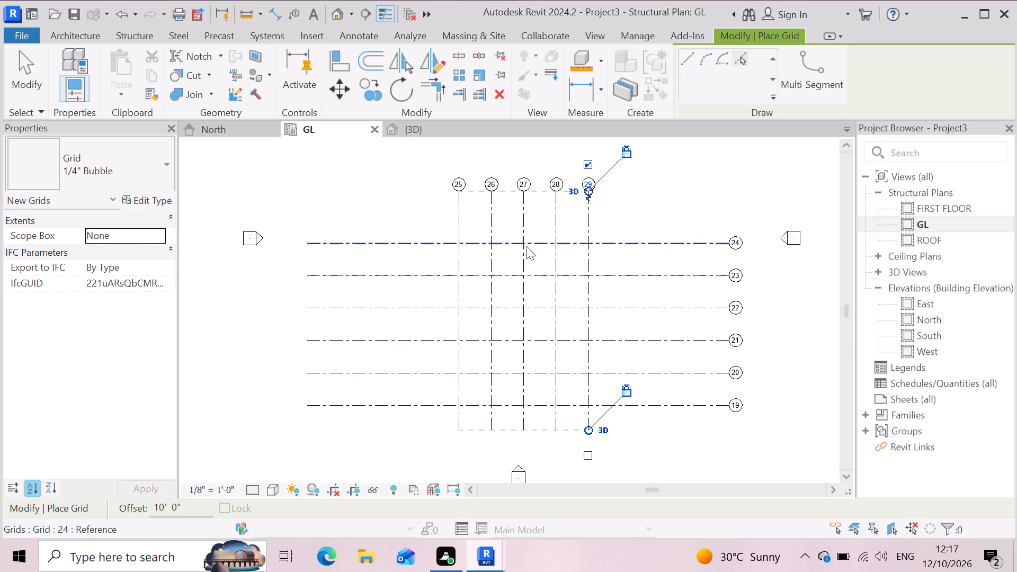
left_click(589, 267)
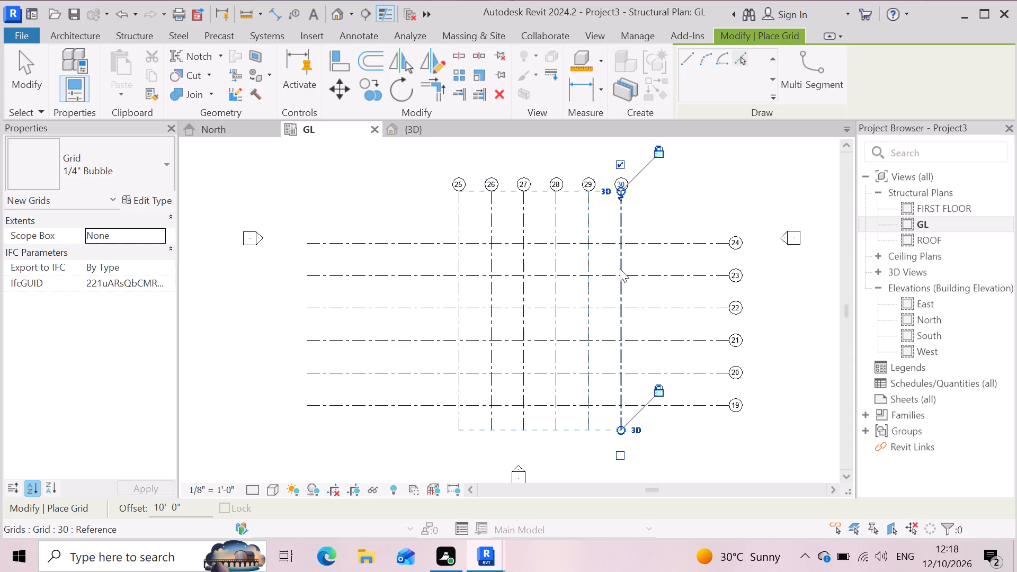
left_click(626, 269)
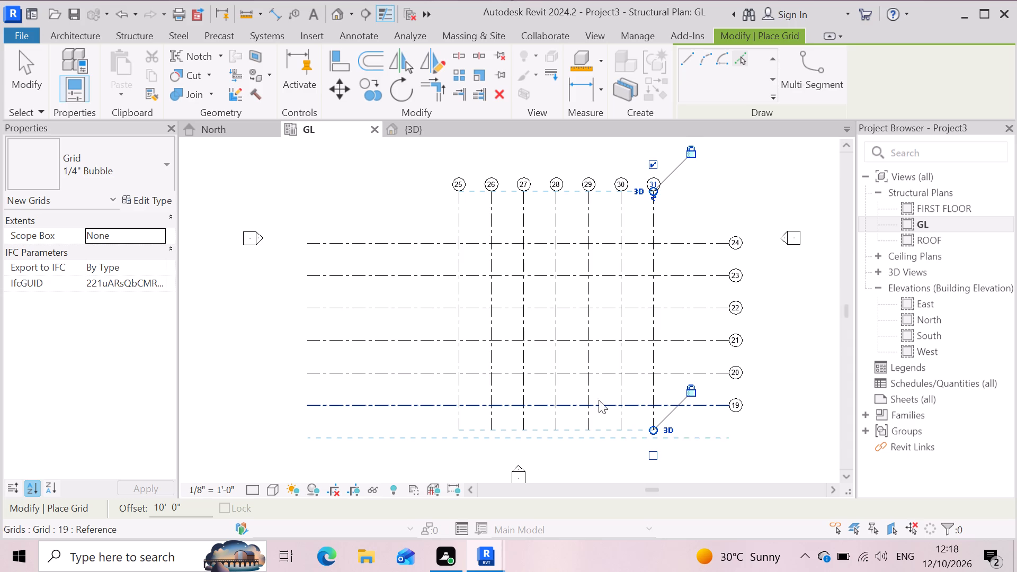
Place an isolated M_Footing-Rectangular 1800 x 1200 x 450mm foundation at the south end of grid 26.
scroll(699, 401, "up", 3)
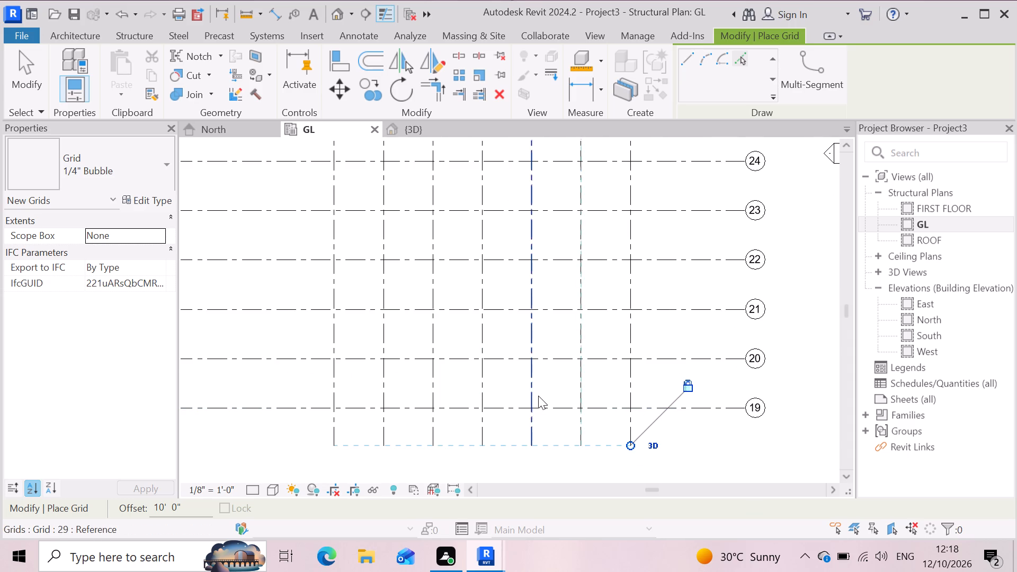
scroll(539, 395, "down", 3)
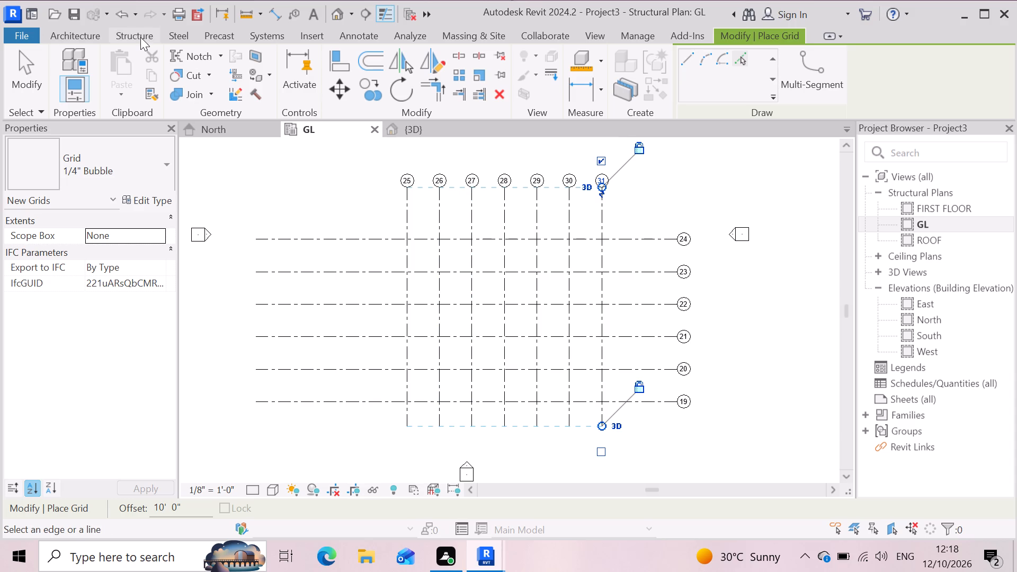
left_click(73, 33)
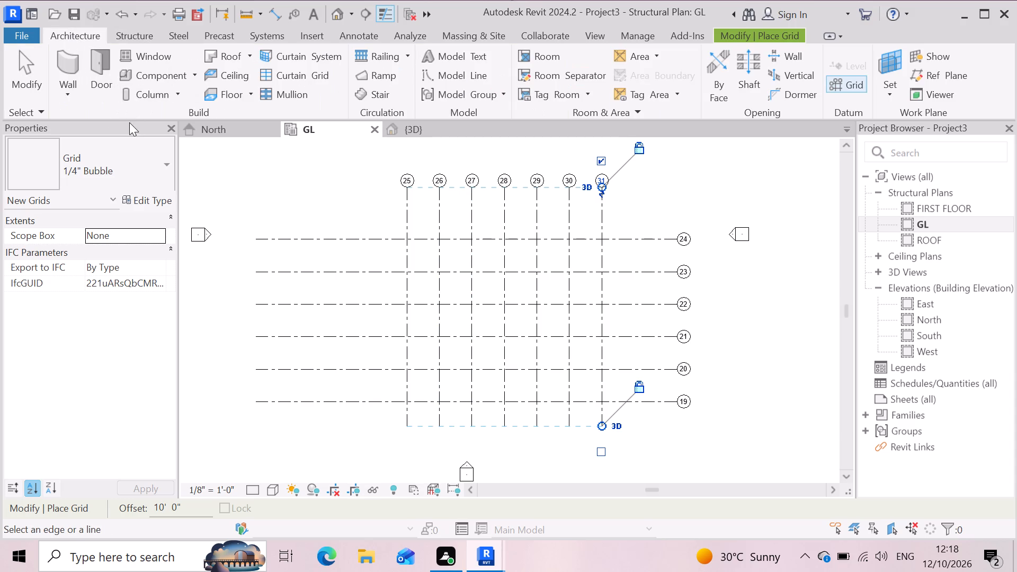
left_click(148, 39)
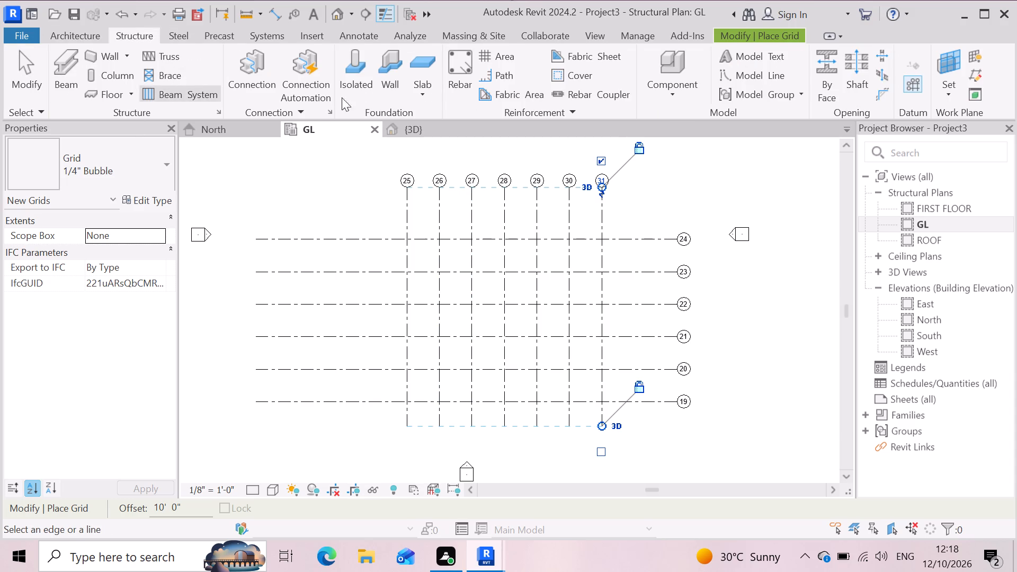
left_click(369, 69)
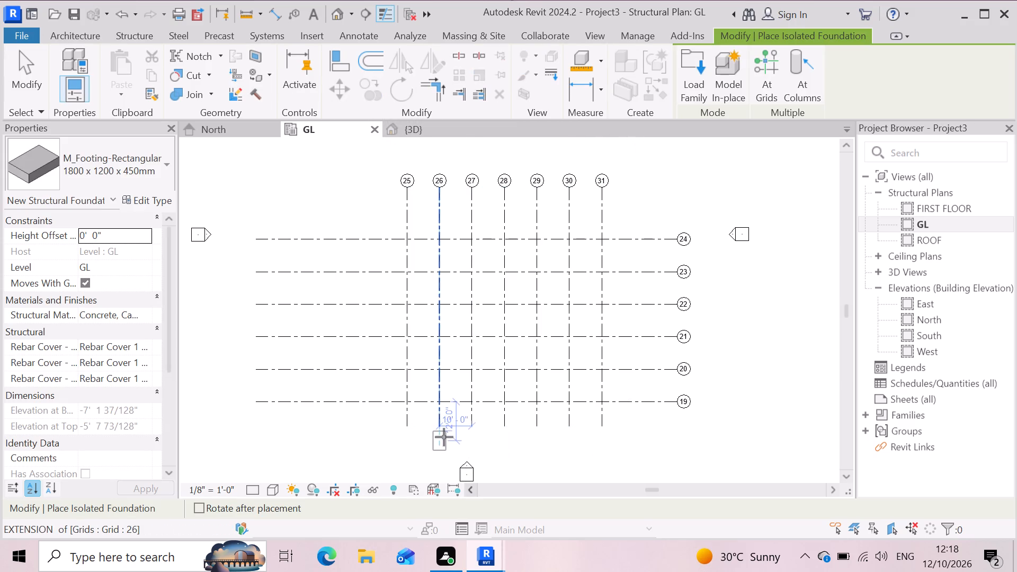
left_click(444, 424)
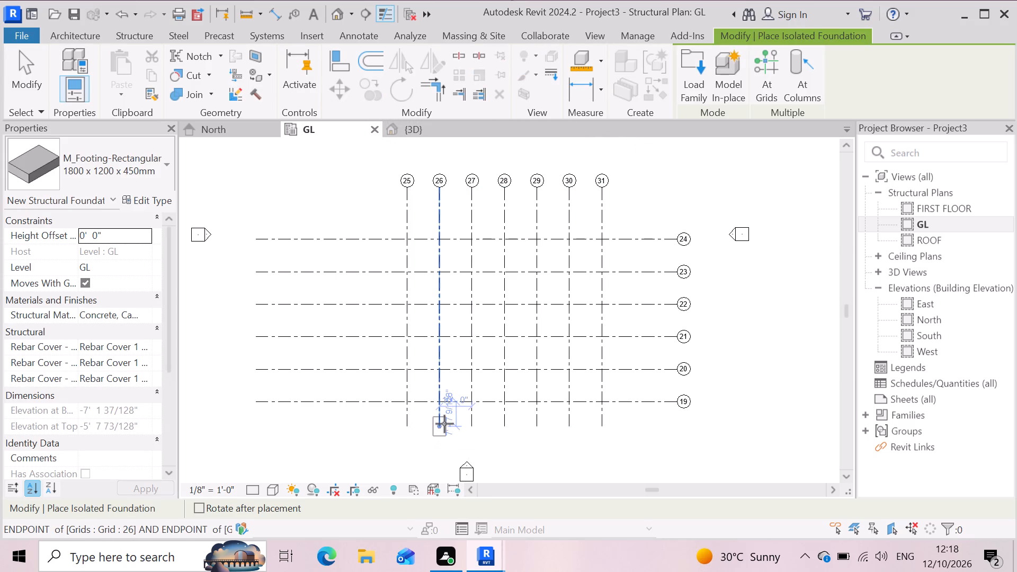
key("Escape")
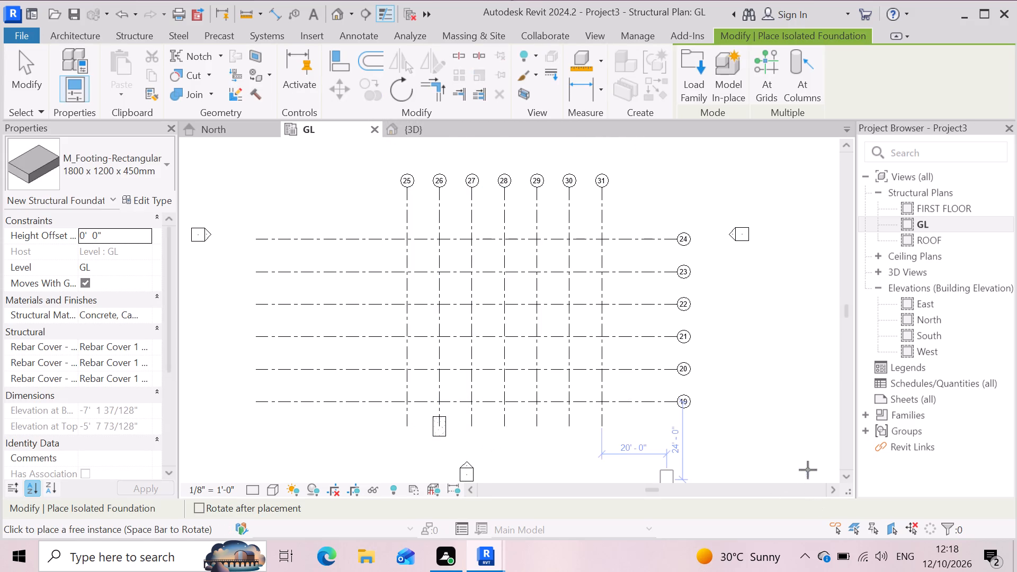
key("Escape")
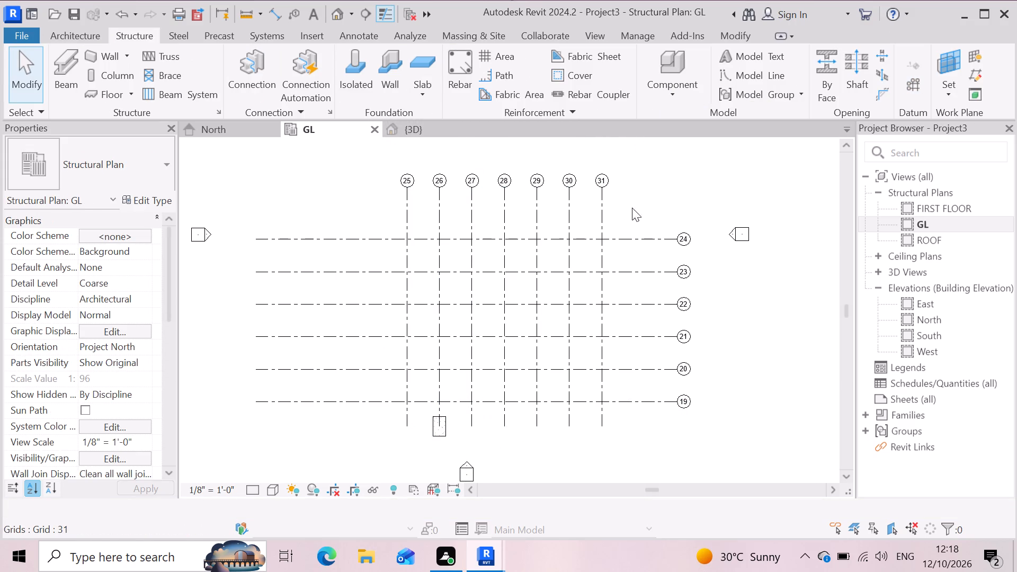
Delete all seven vertical grids, 25 through 31, keeping the horizontal grids and the footing.
left_click_drag(639, 207, 416, 201)
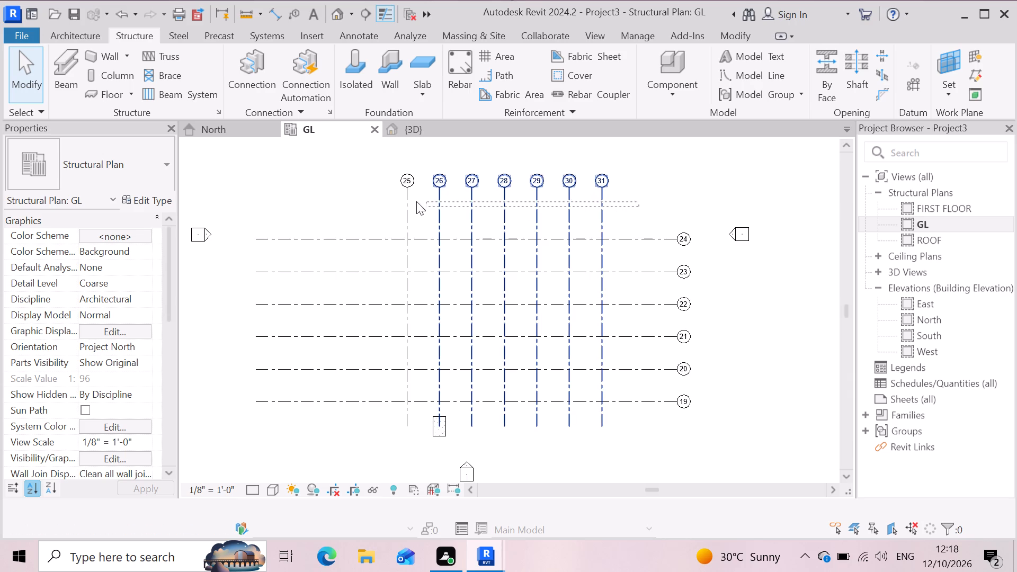
left_click_drag(416, 201, 372, 196)
key("Delete")
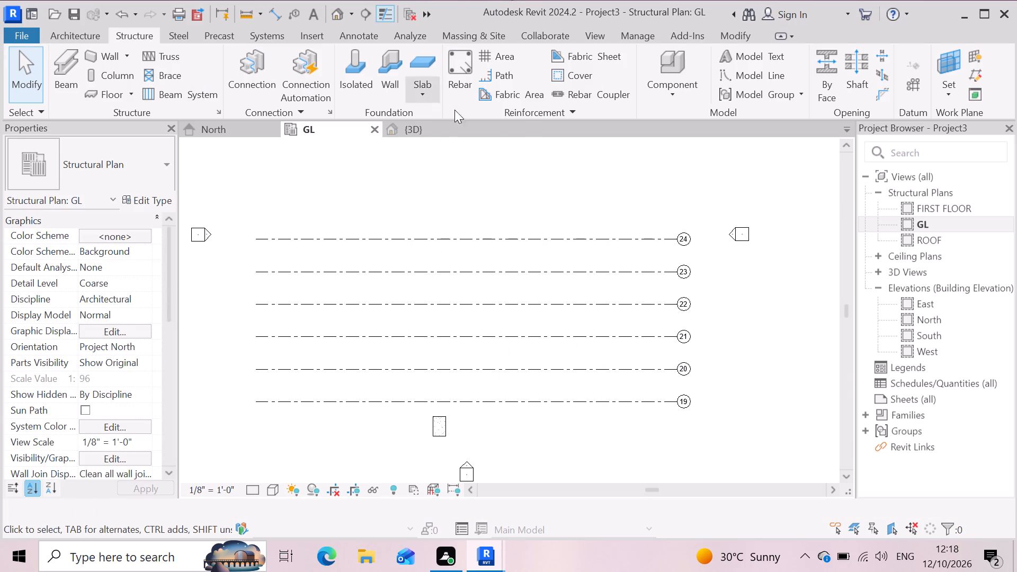
Draw a vertical grid line with no offset from the midpoint of the footing's north edge to north of grid 24.
left_click(918, 90)
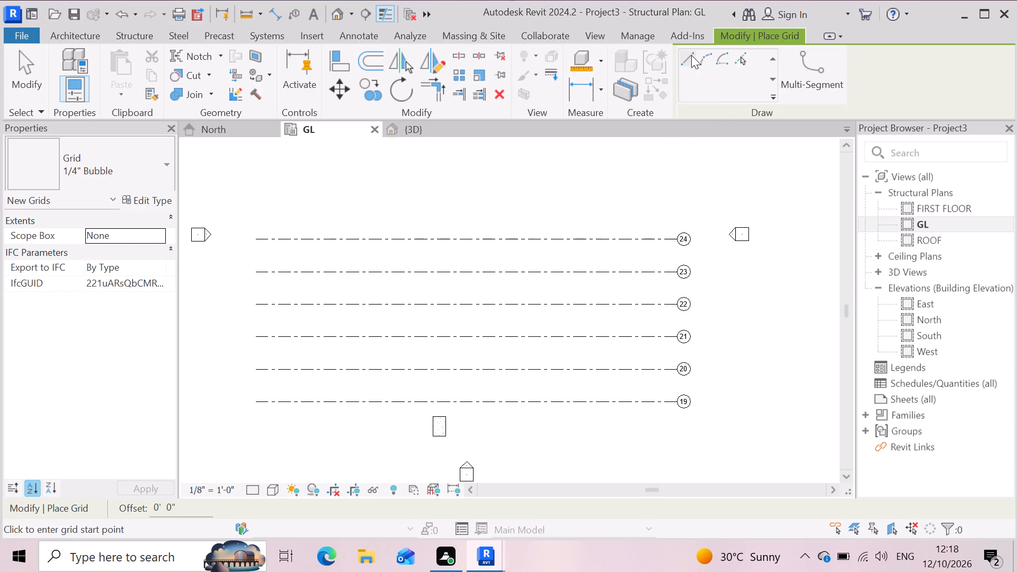
left_click(688, 55)
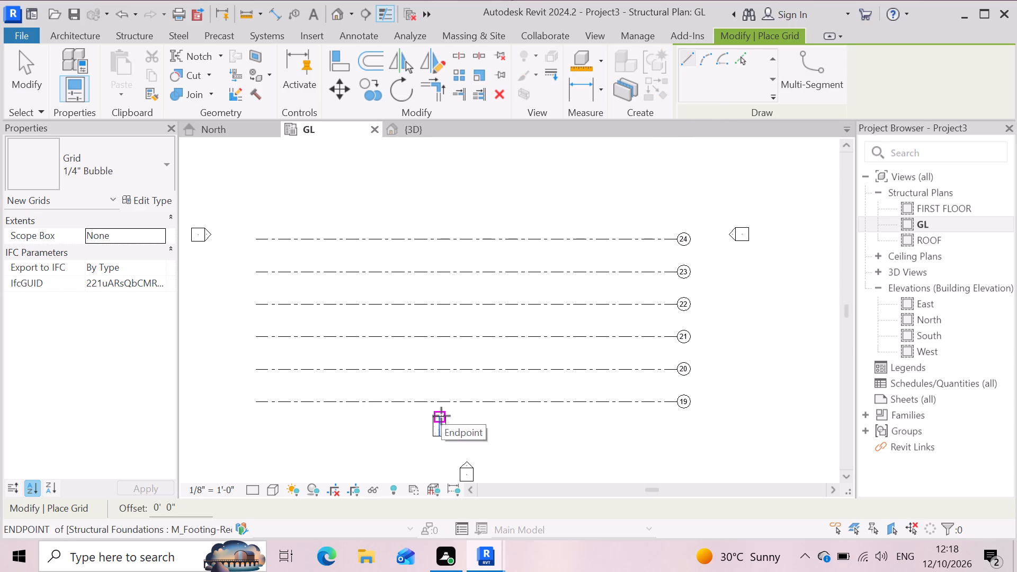
left_click_drag(439, 410, 449, 415)
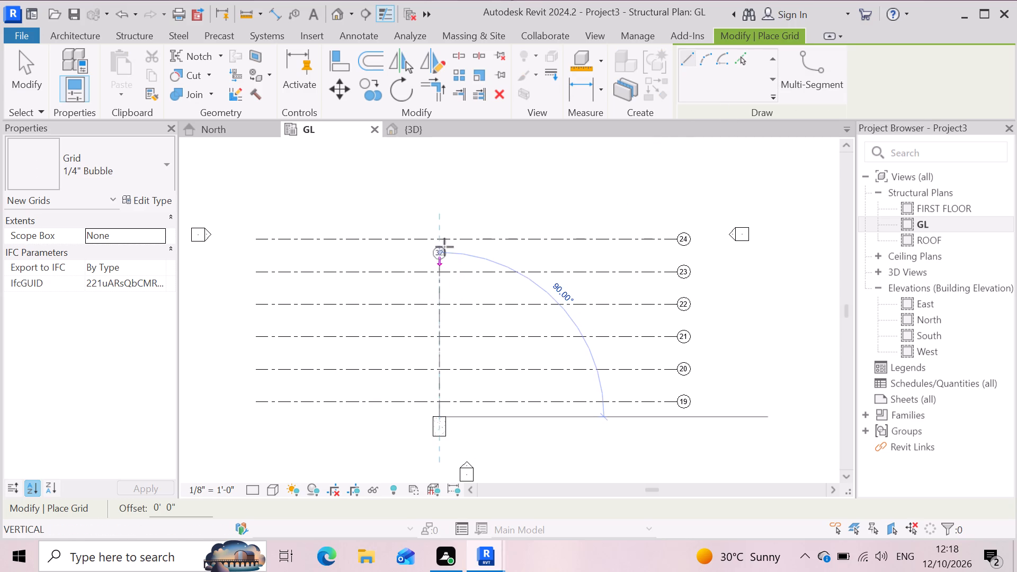
left_click(434, 191)
key("Escape")
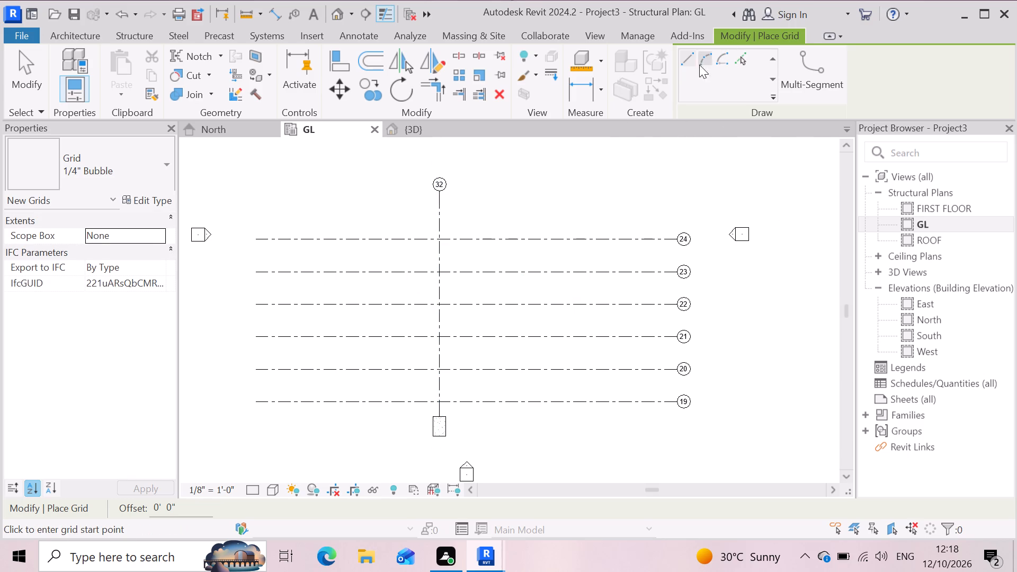
Add six vertical grids by picking lines at a 10' offset, stepping successively east from grid 32.
left_click(737, 62)
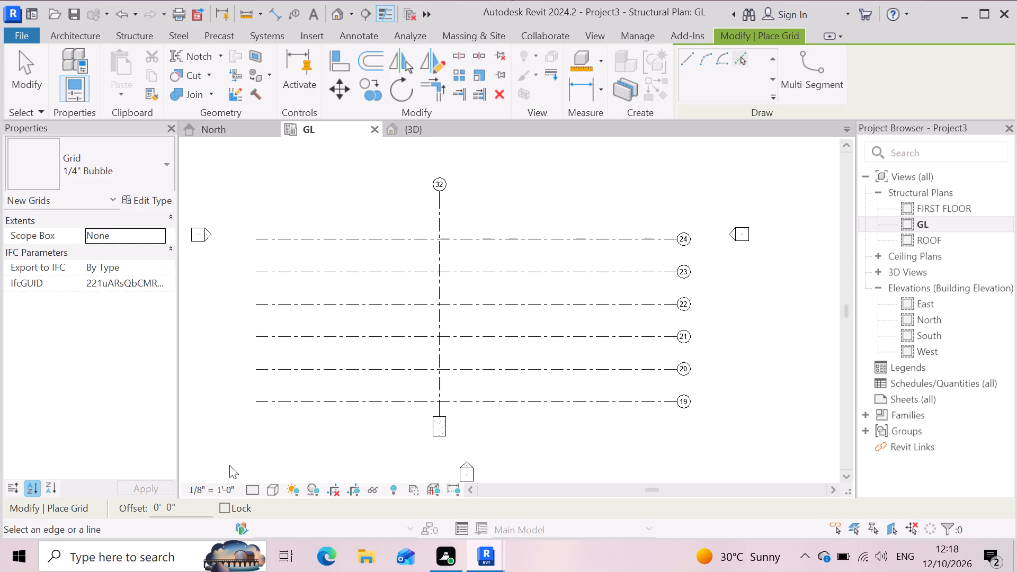
left_click_drag(177, 505, 115, 490)
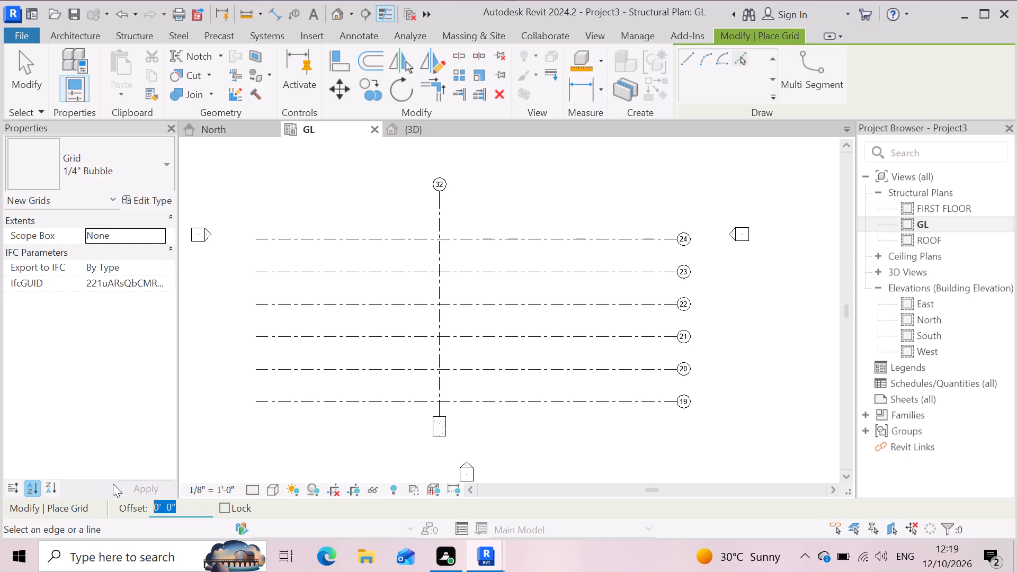
type("10")
key("apostrophe")
key("Return")
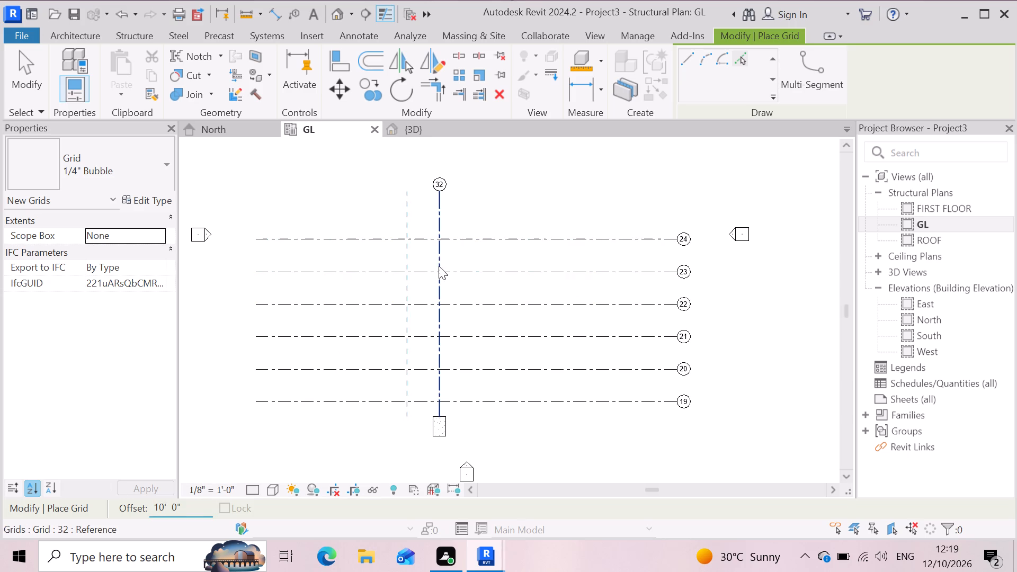
left_click(443, 246)
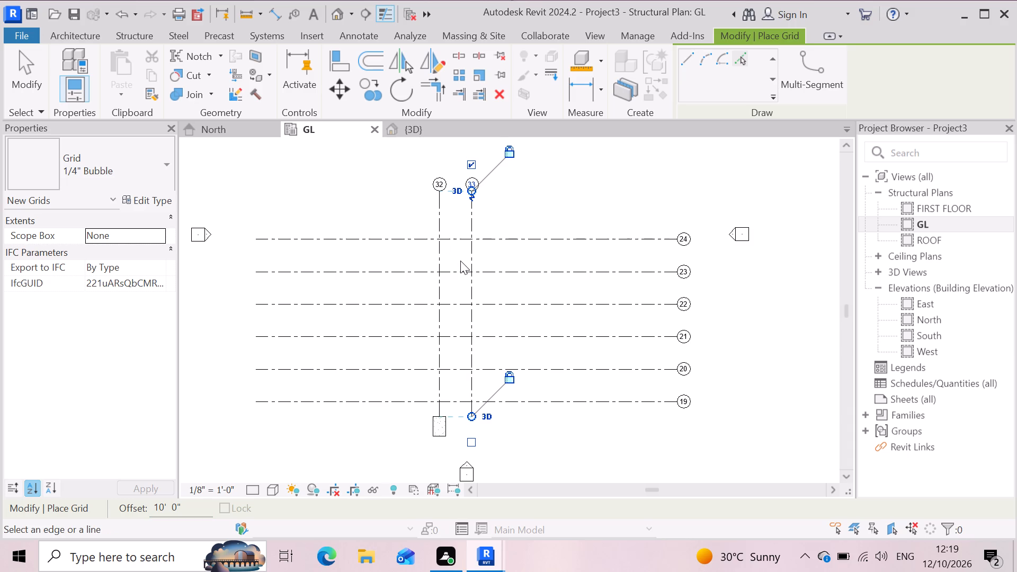
left_click(475, 264)
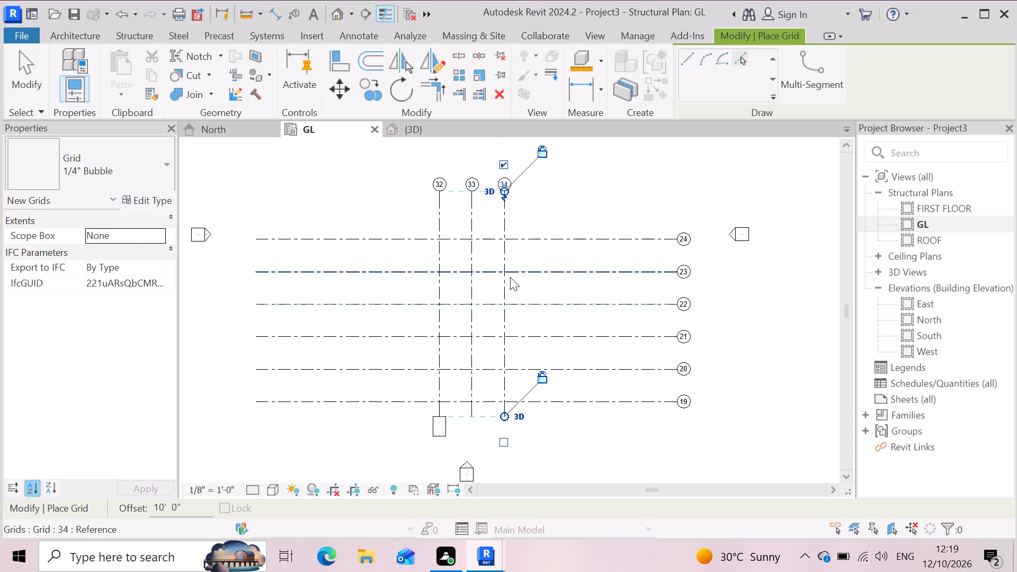
left_click(505, 281)
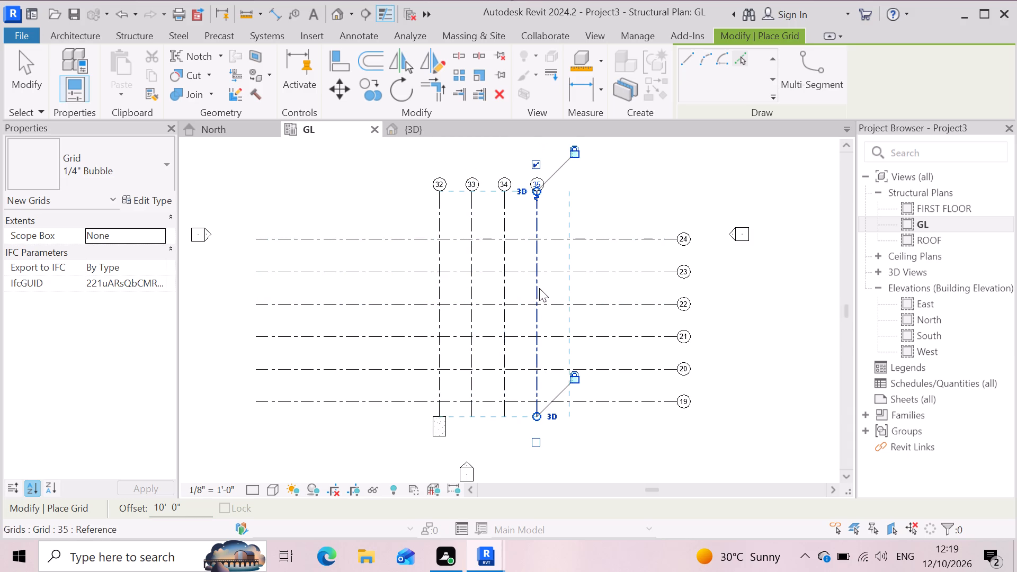
left_click(542, 289)
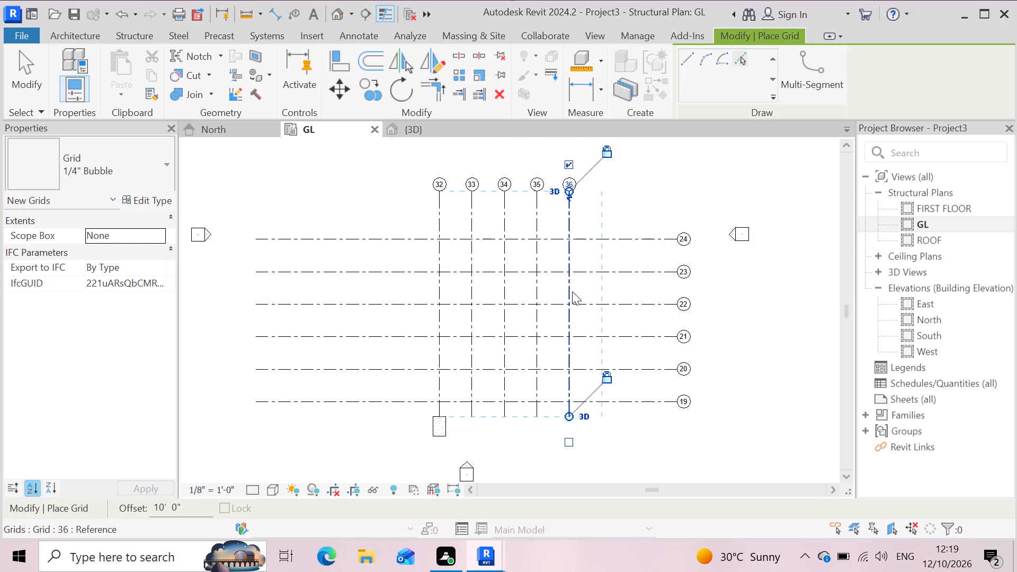
left_click(572, 291)
left_click(608, 294)
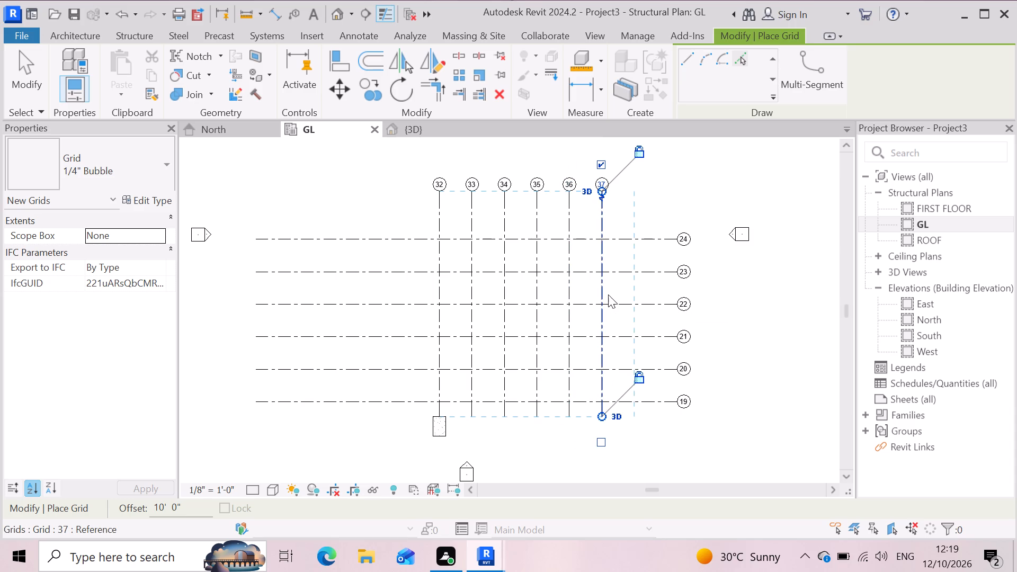
scroll(638, 343, "down", 1)
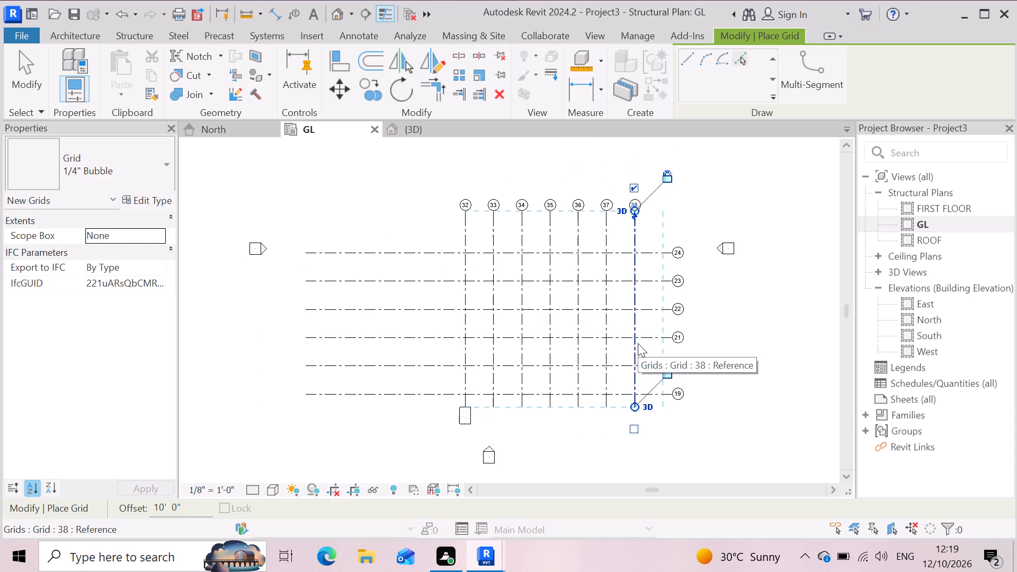
key("Escape")
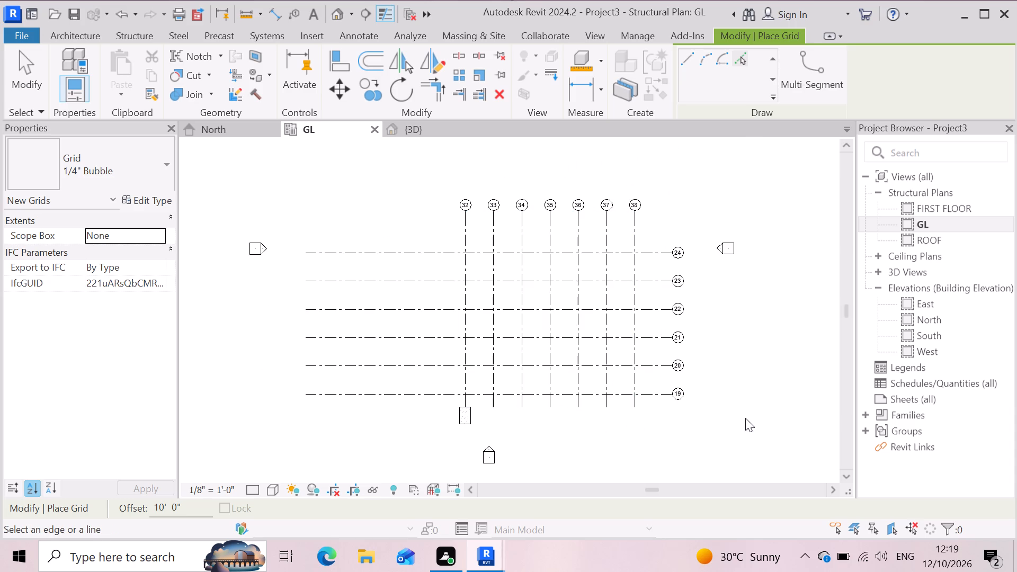
scroll(749, 409, "up", 1)
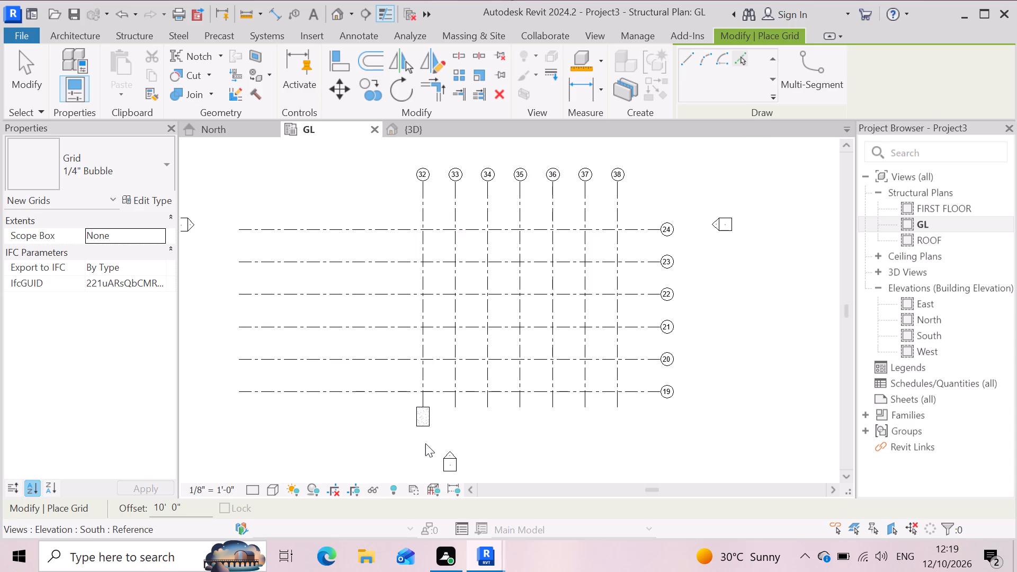
key("Escape")
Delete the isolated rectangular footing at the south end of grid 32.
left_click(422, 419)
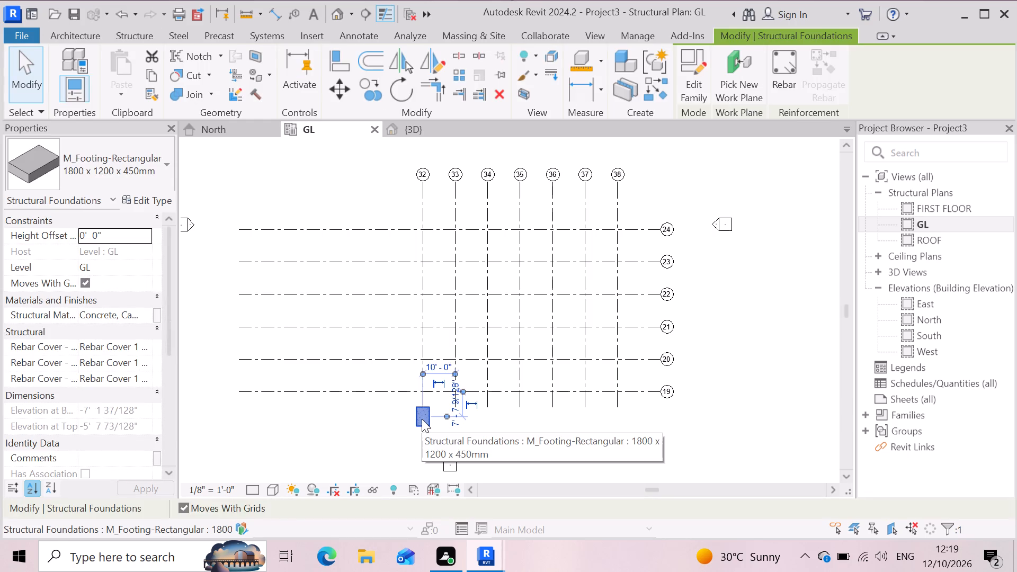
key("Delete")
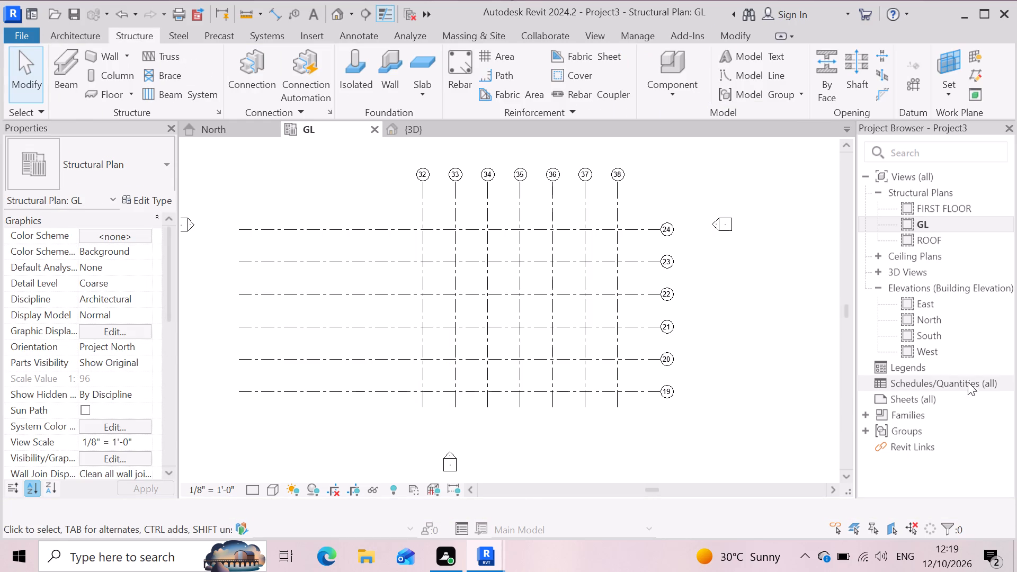
Examine the grid layout in the North elevation, the 3D view and the GL plan.
double_click(959, 321)
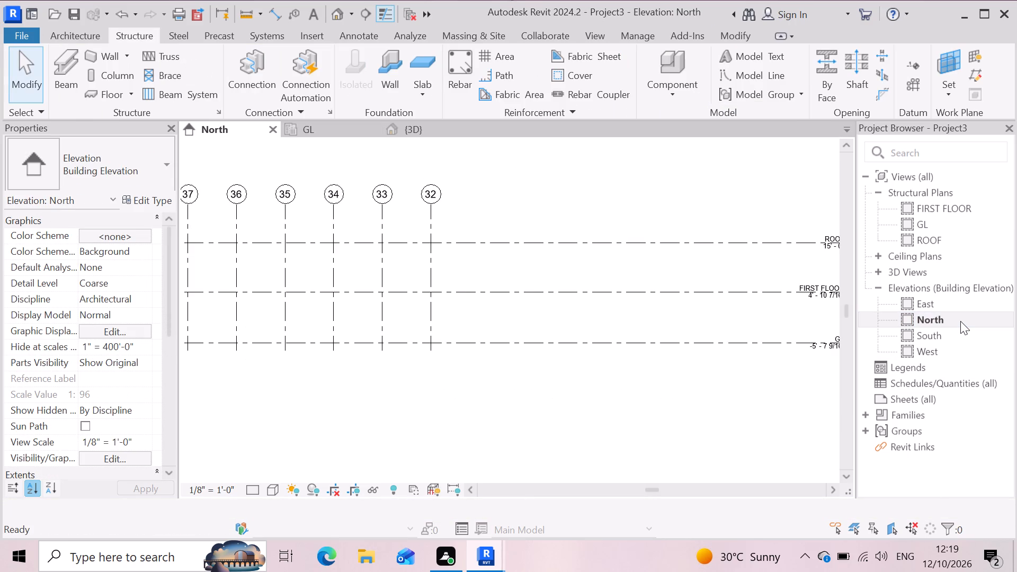
scroll(782, 380, "down", 2)
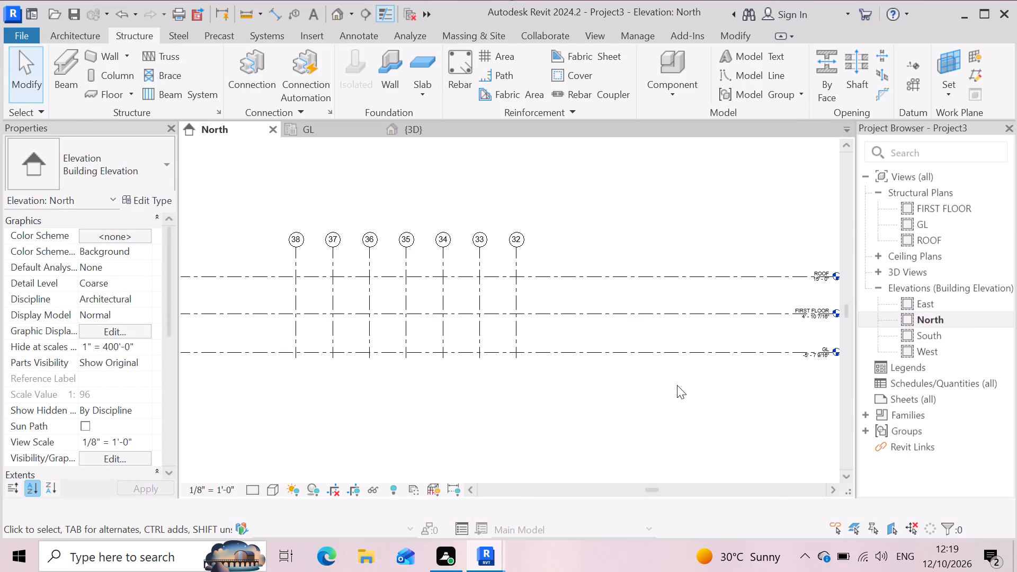
left_click(453, 124)
scroll(526, 237, "down", 2)
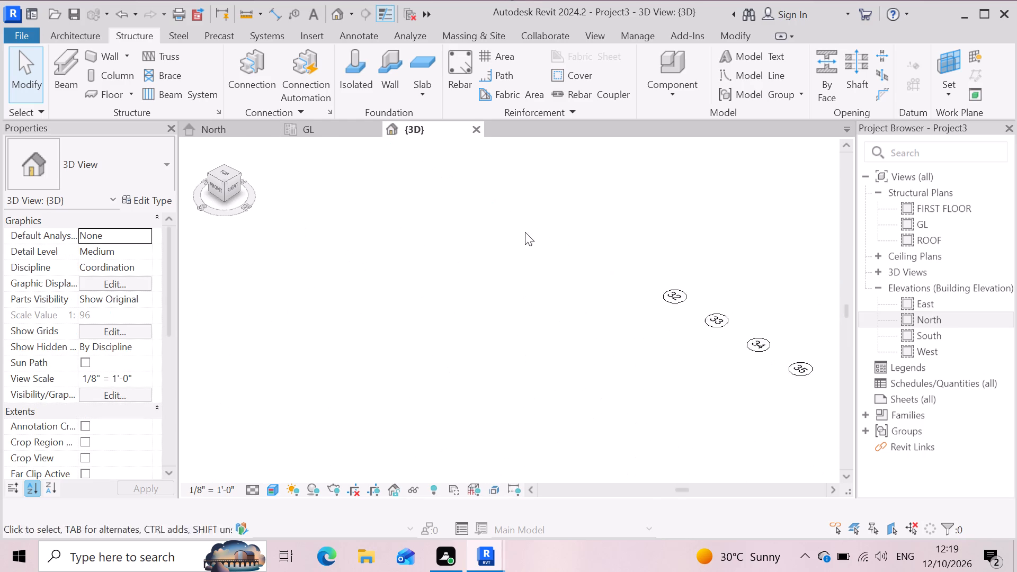
scroll(525, 232, "down", 3)
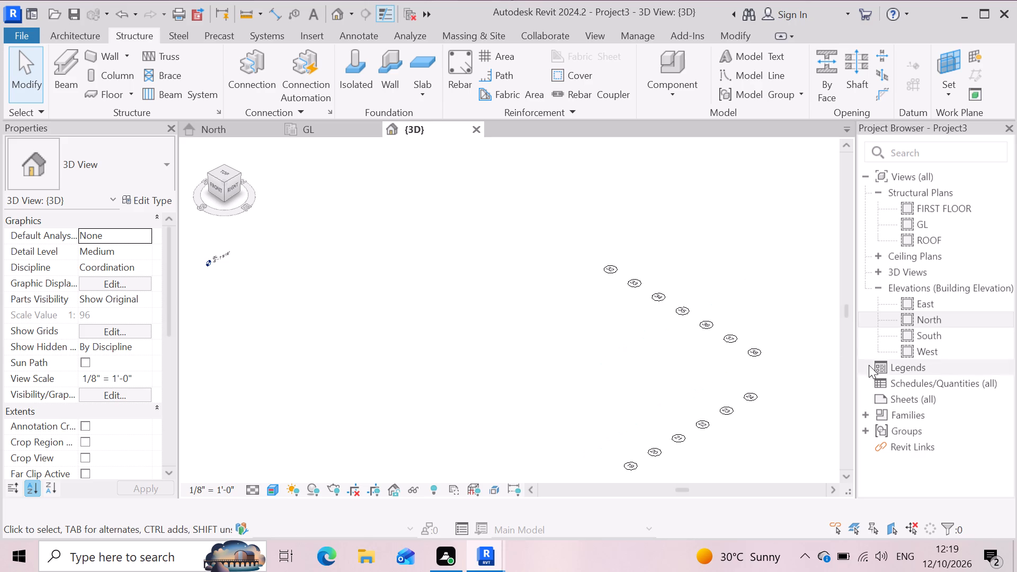
left_click(332, 132)
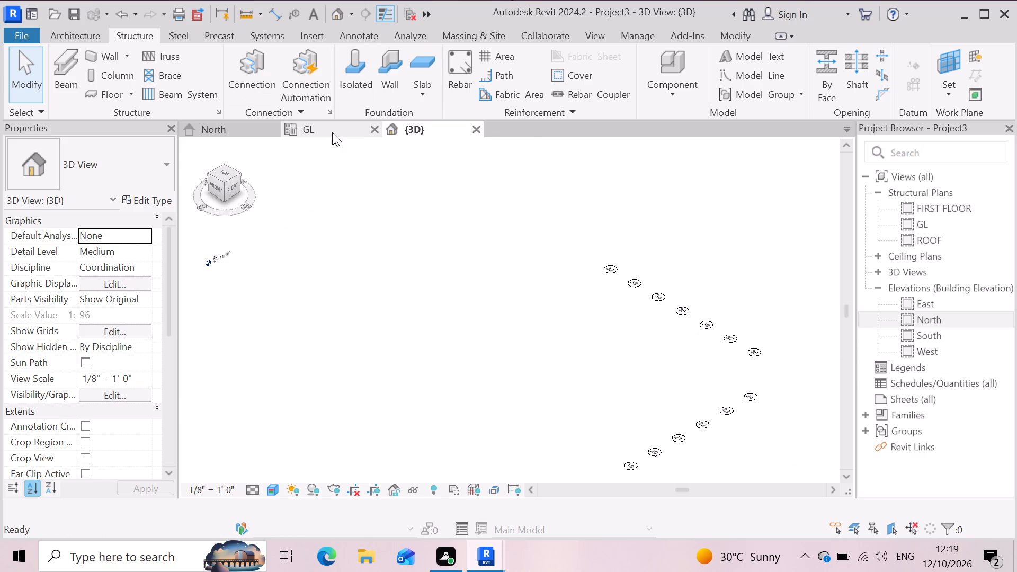
scroll(602, 355, "down", 2)
scroll(481, 405, "up", 2)
scroll(656, 424, "up", 1)
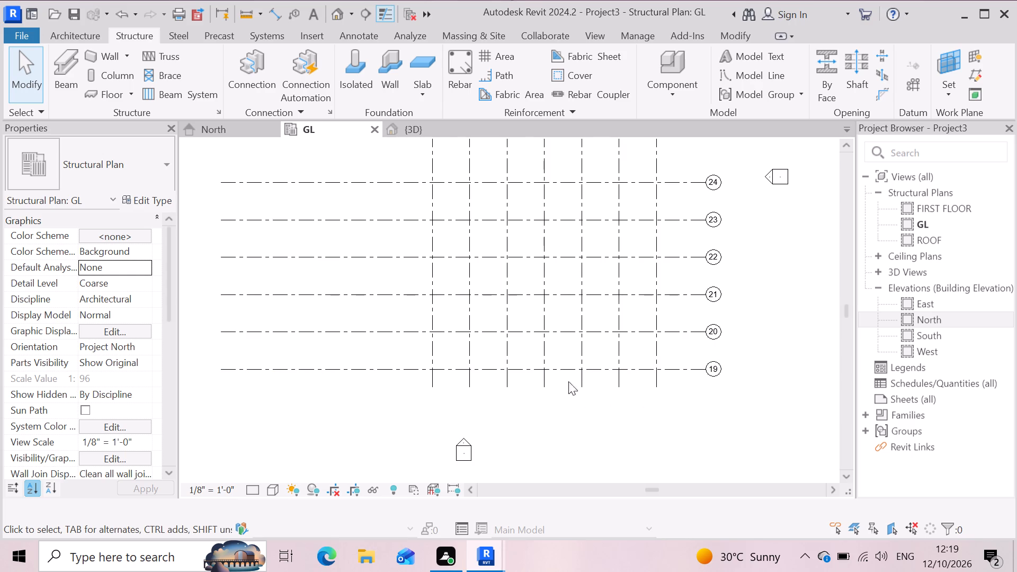
scroll(525, 347, "down", 2)
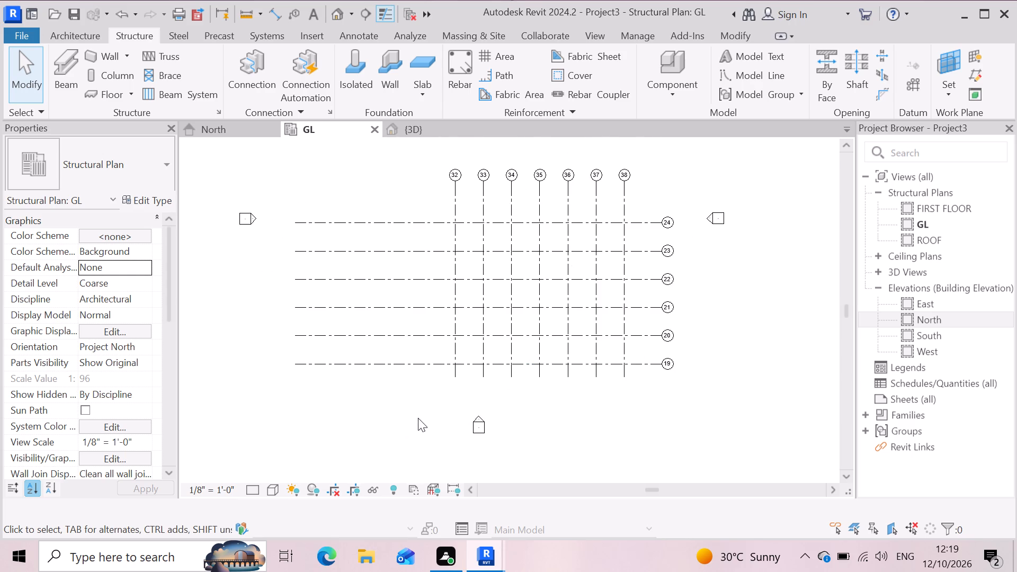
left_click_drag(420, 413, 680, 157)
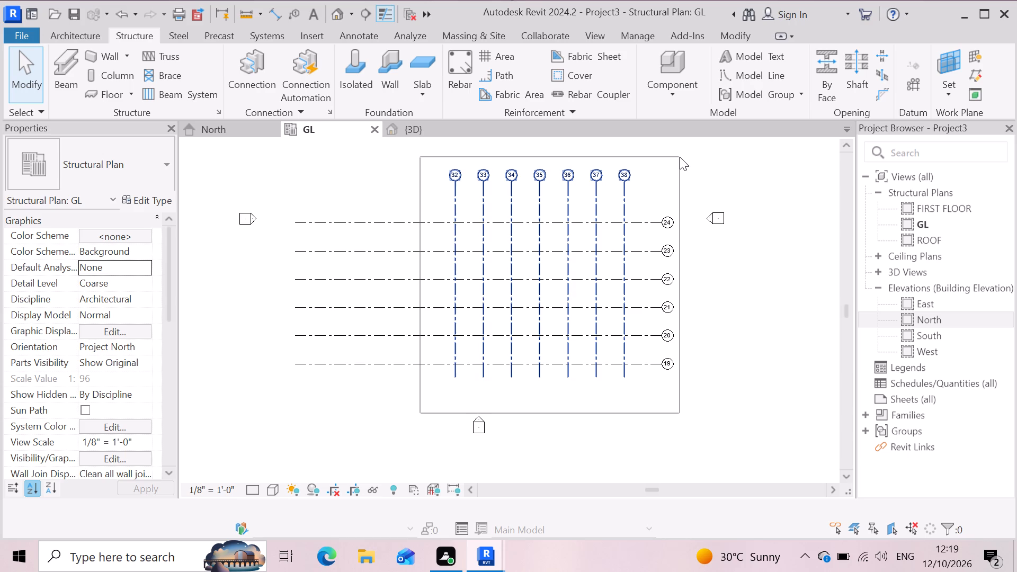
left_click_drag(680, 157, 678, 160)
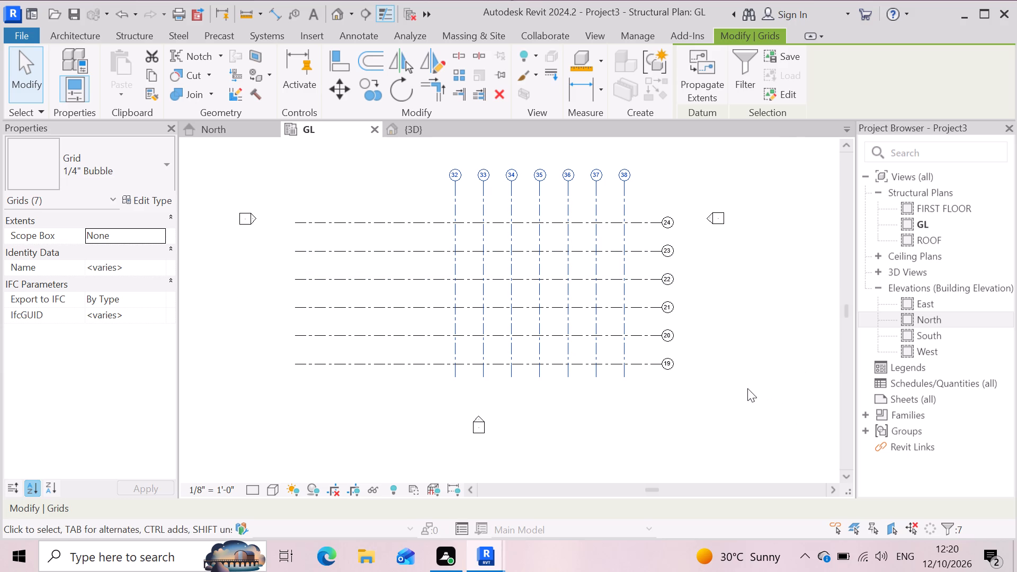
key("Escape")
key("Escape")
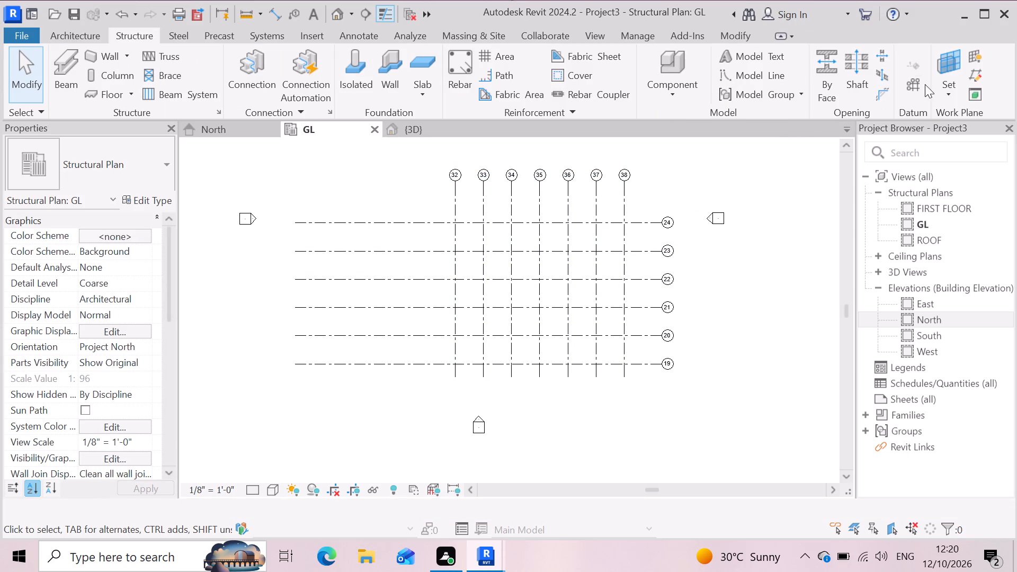
Add a horizontal grid at a 10' offset north of grid 23 by picking grid 23.
left_click(915, 86)
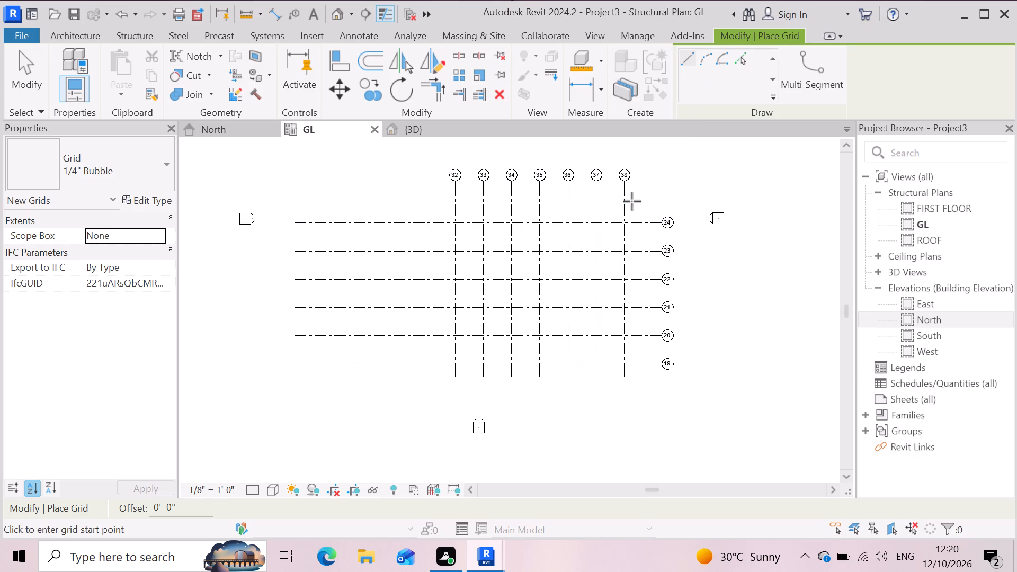
left_click(739, 61)
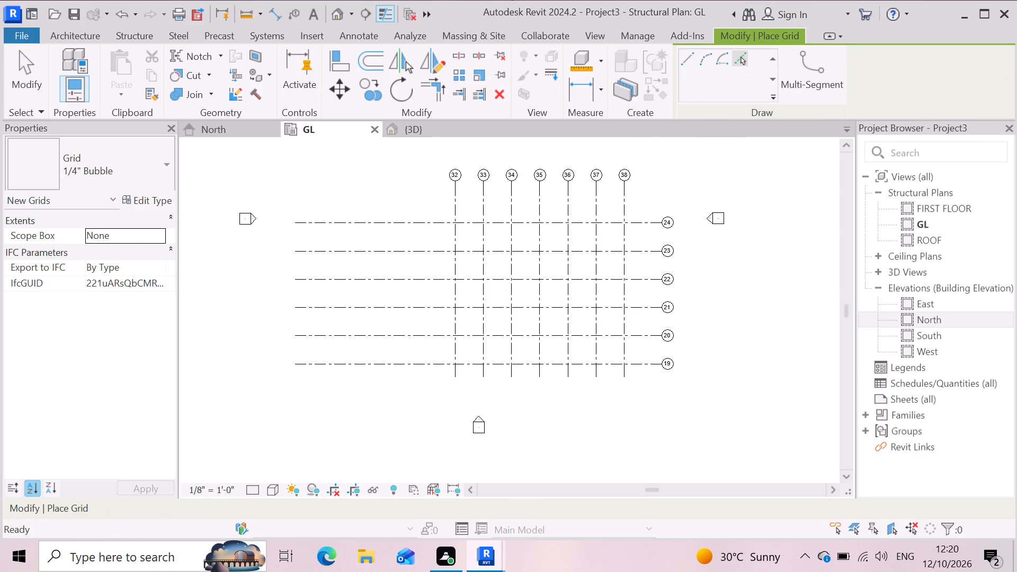
left_click_drag(199, 507, 82, 516)
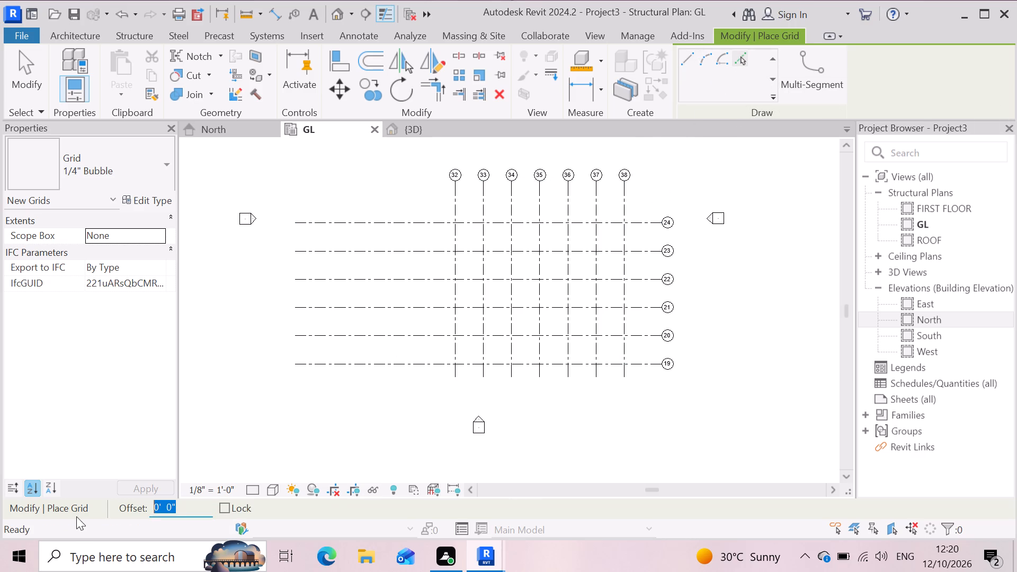
key("1")
key("0")
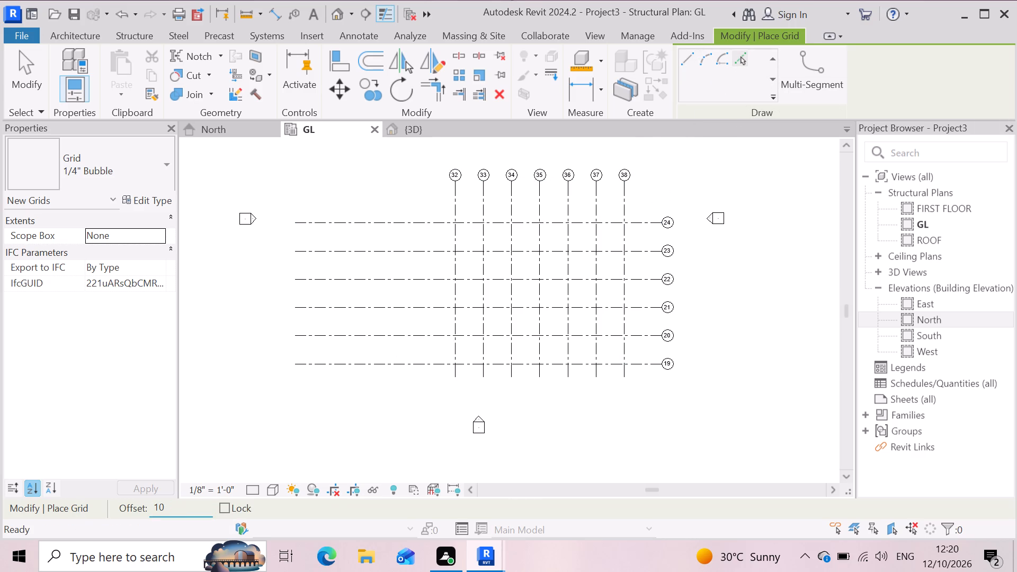
key("apostrophe")
key("Return")
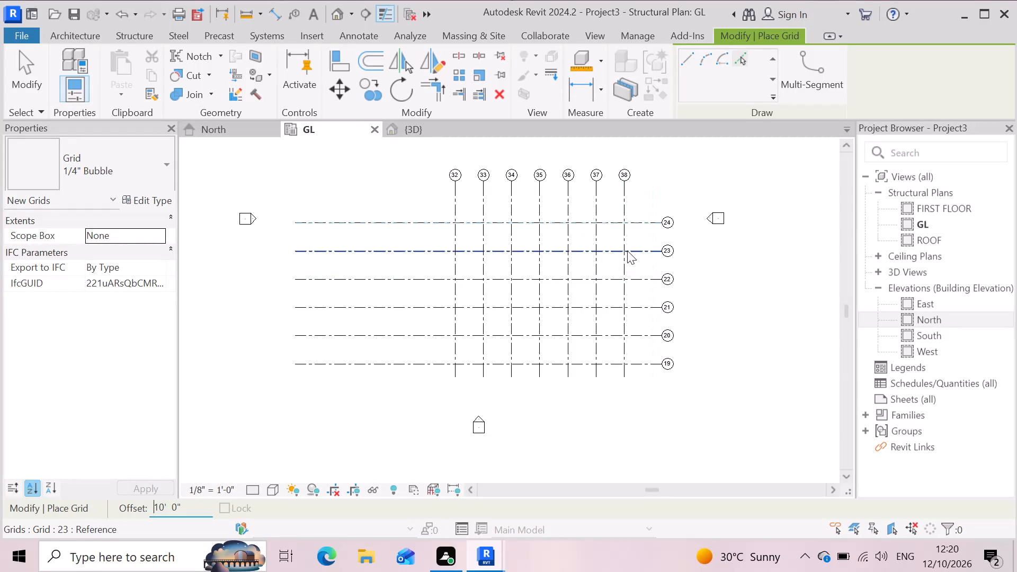
left_click(627, 251)
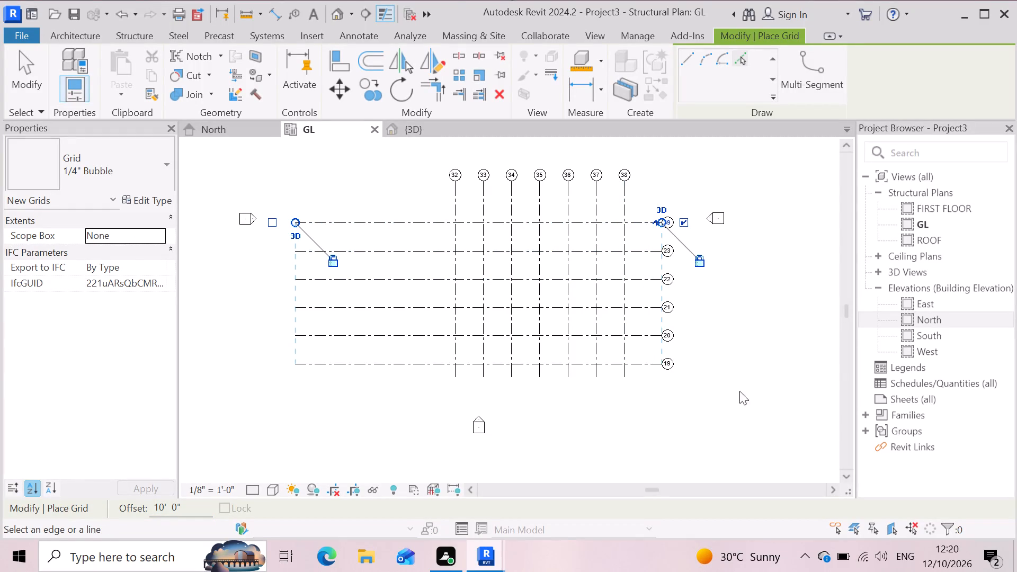
key("Escape")
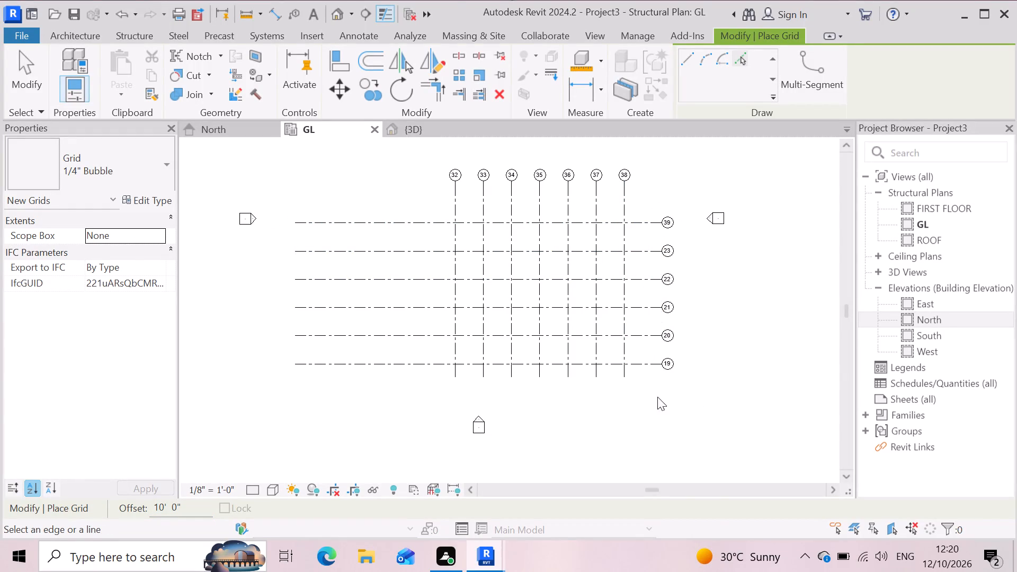
Add a vertical grid at the 10' offset east of grid 38 by picking grid 38, and end grid placement.
left_click(626, 254)
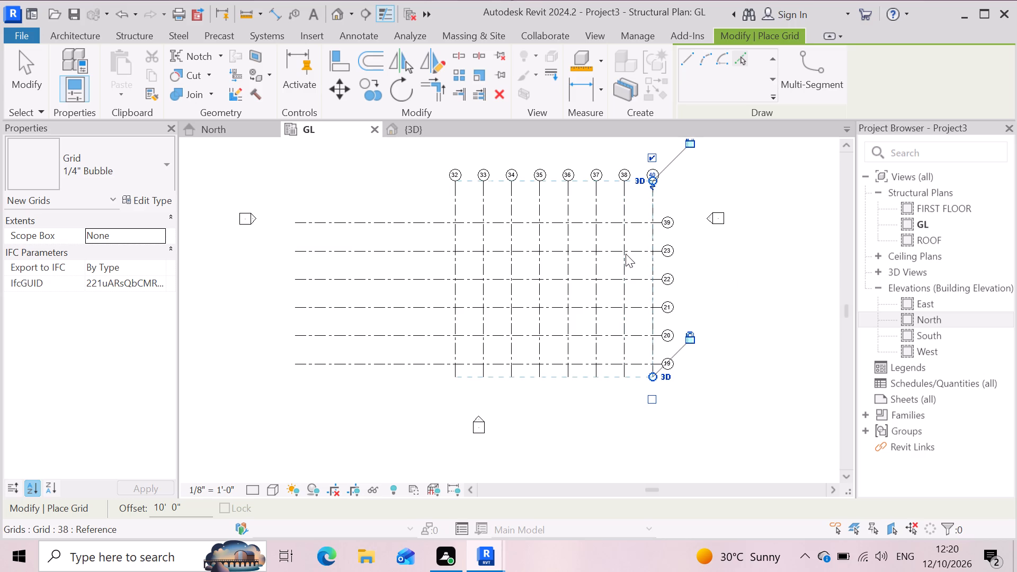
key("Escape")
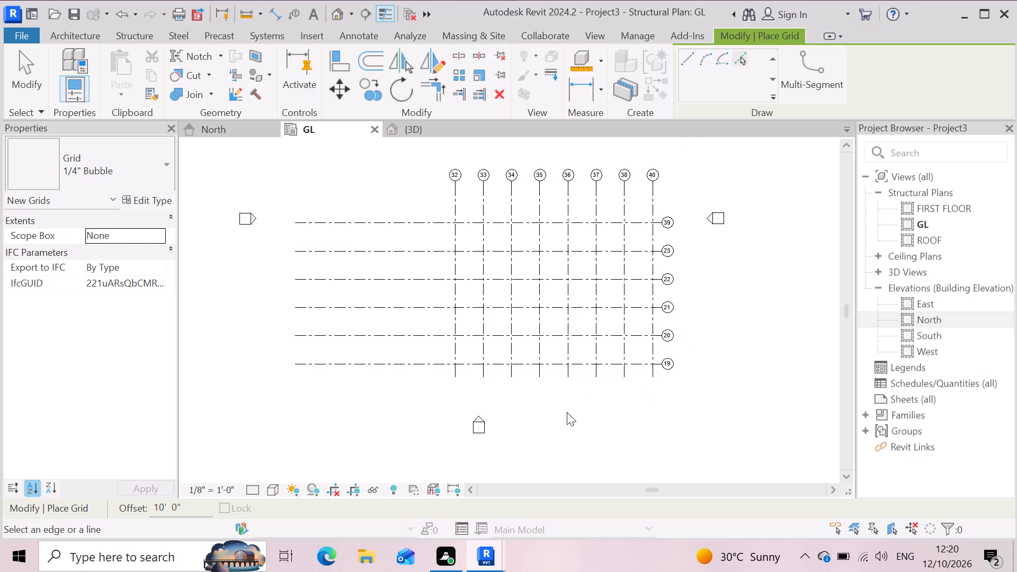
scroll(454, 201, "up", 2)
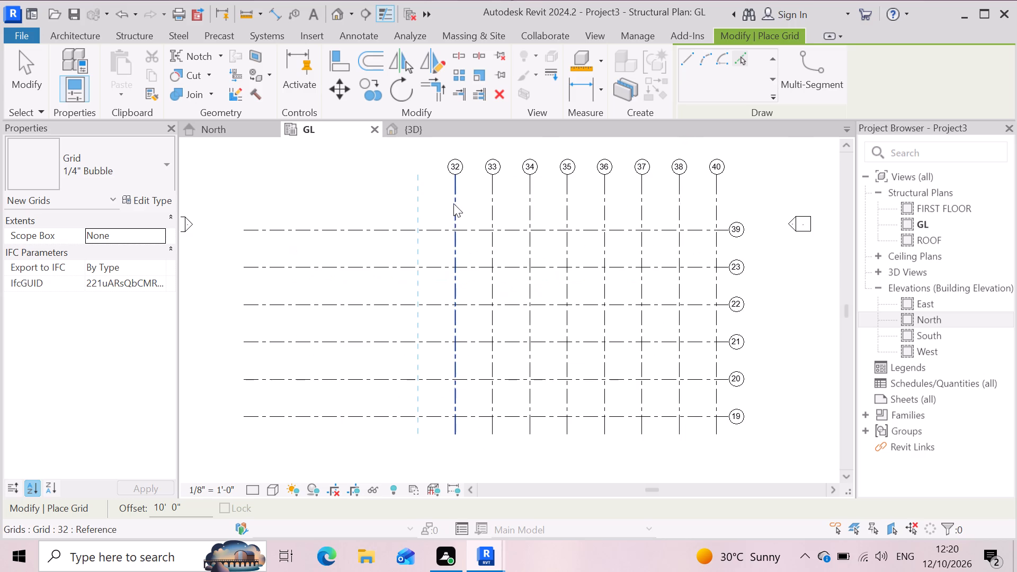
key("Escape")
Delete the westernmost vertical grid, 32.
left_click_drag(452, 200, 454, 204)
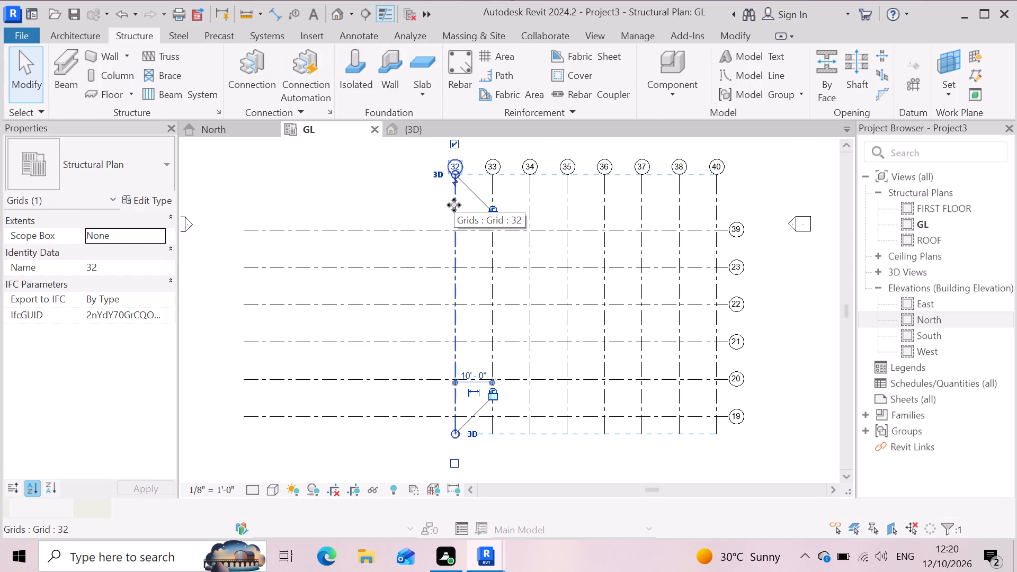
key("Delete")
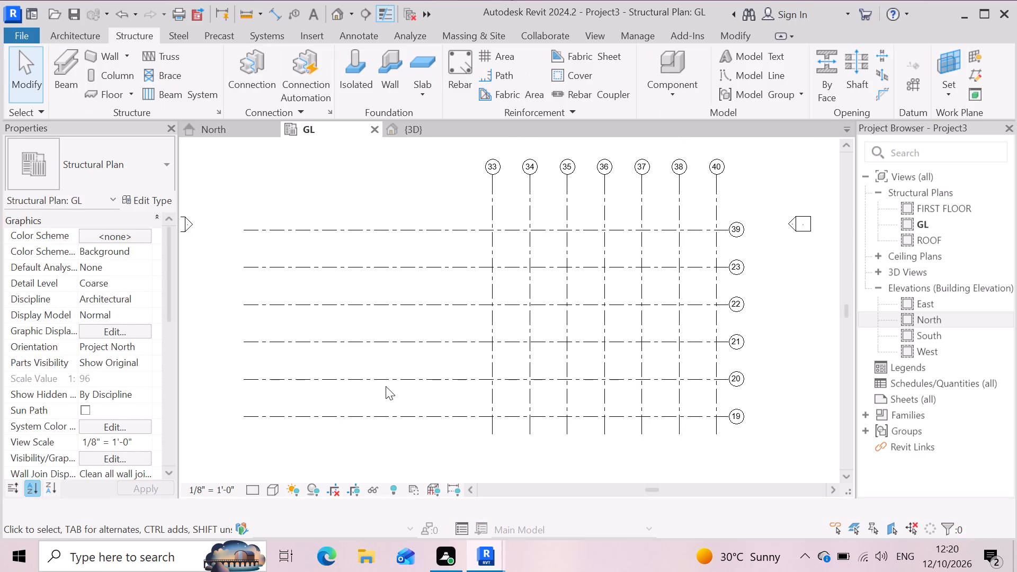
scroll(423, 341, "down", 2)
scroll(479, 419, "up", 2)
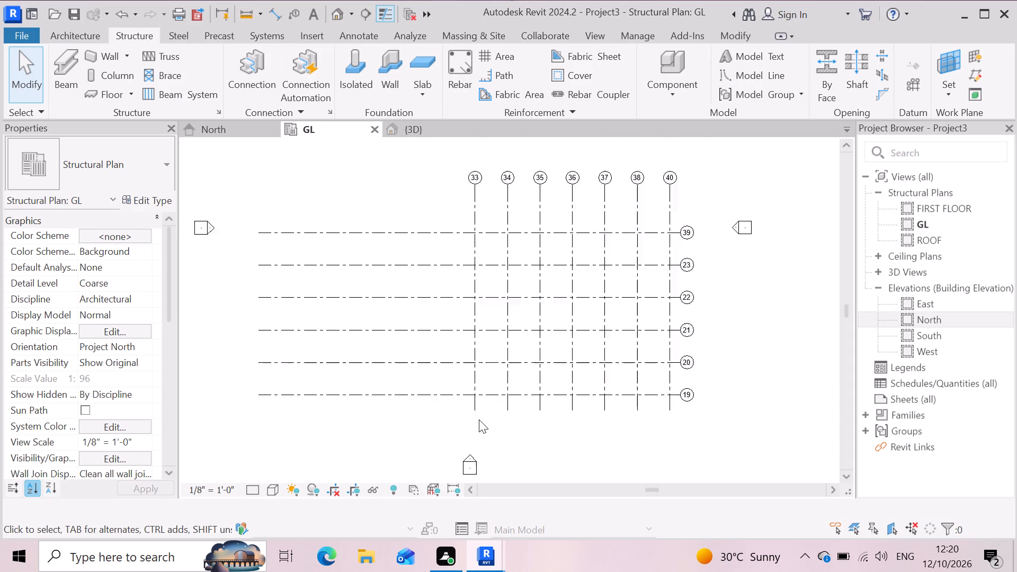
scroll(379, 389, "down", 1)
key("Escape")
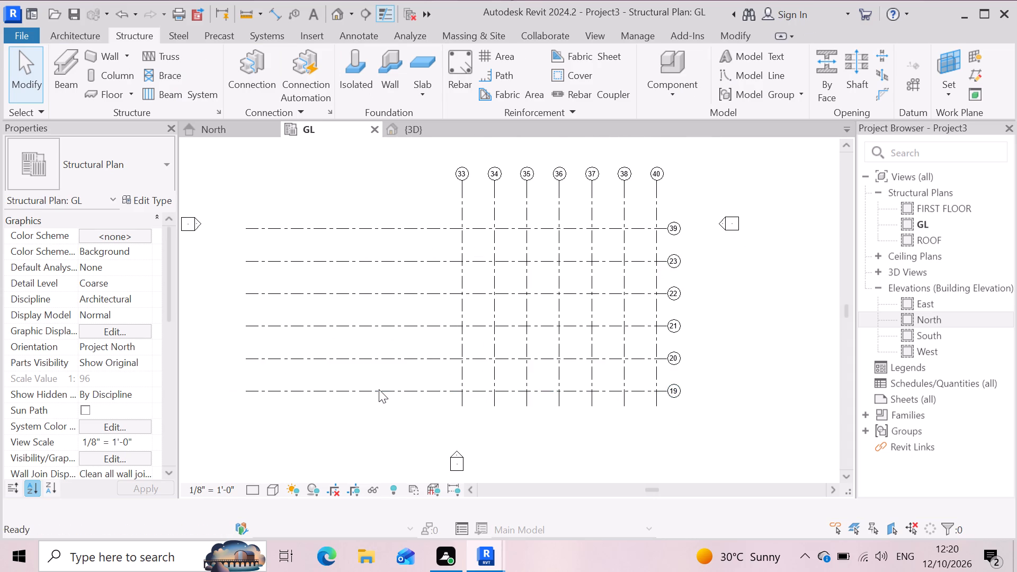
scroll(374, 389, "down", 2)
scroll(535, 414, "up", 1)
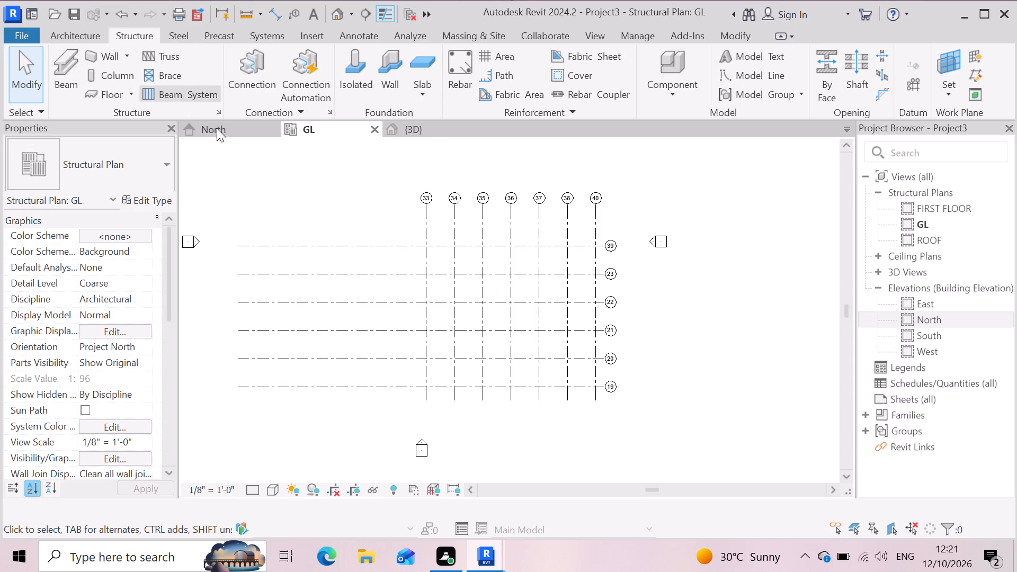
In the GL plan, start an isolated foundation and duplicate the 1800 x 1200 x 450mm rectangular footing type as "2200x 2000 x 650mm 2".
double_click(965, 225)
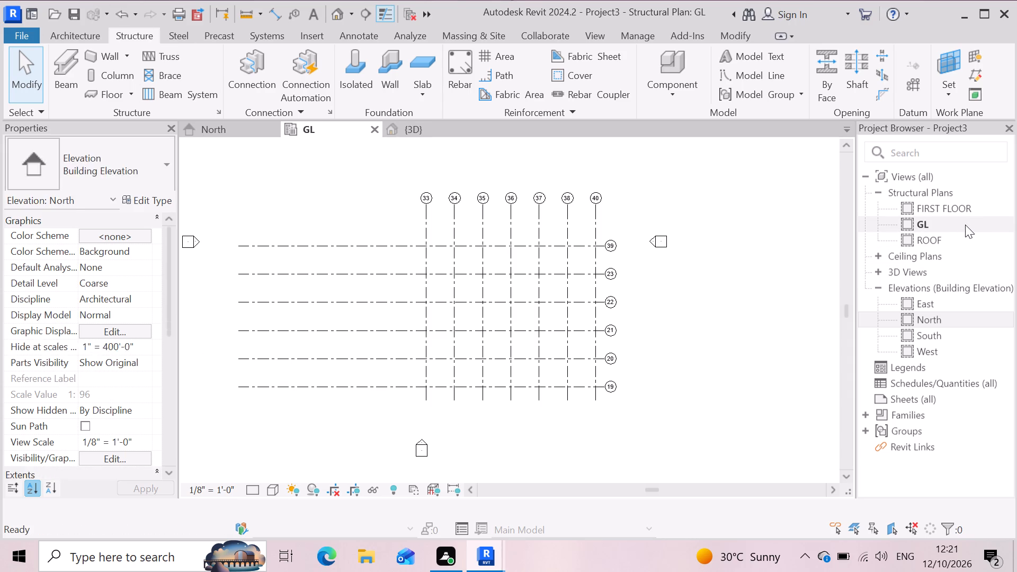
left_click(956, 226)
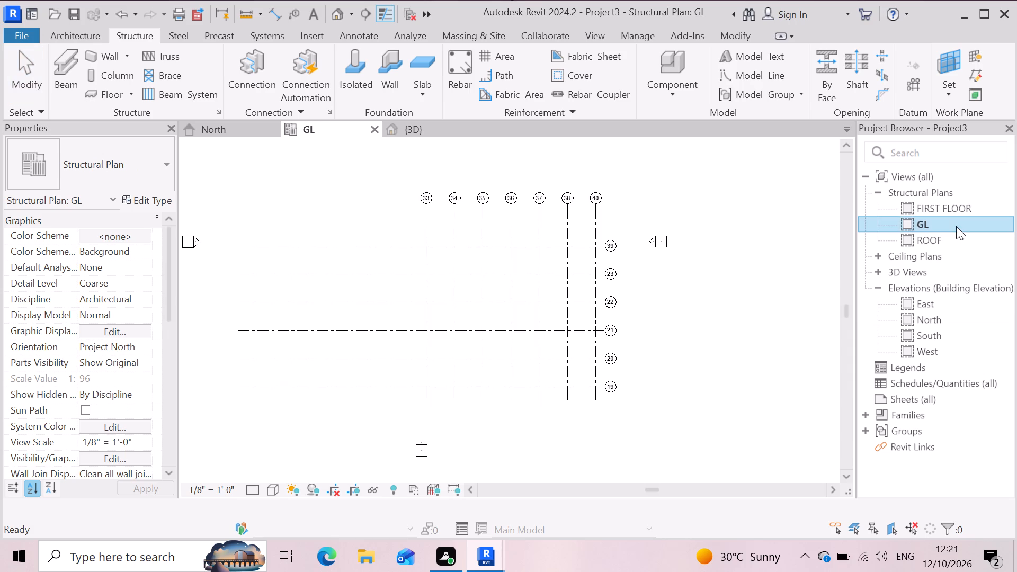
key("Escape")
left_click(362, 67)
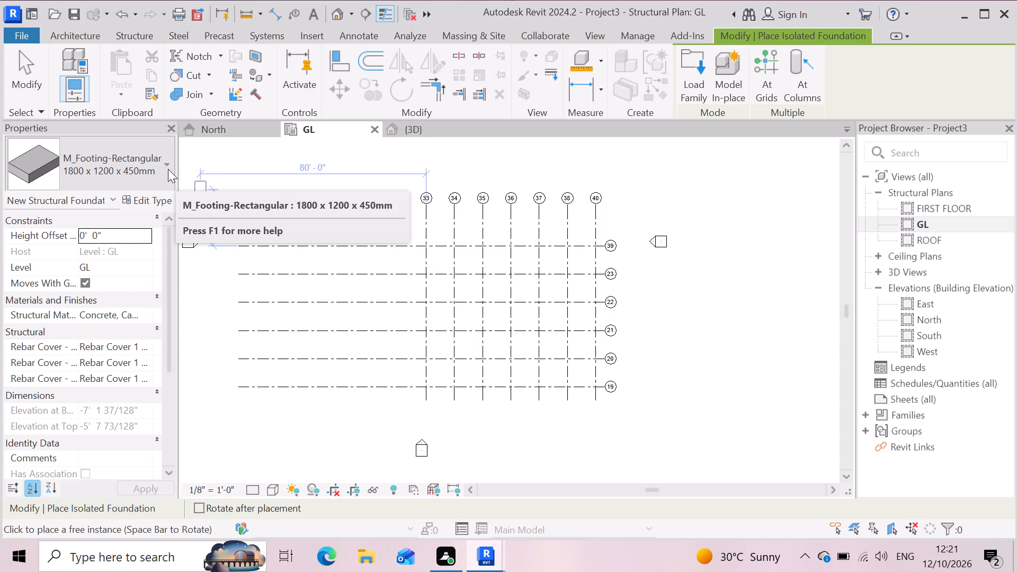
left_click(153, 198)
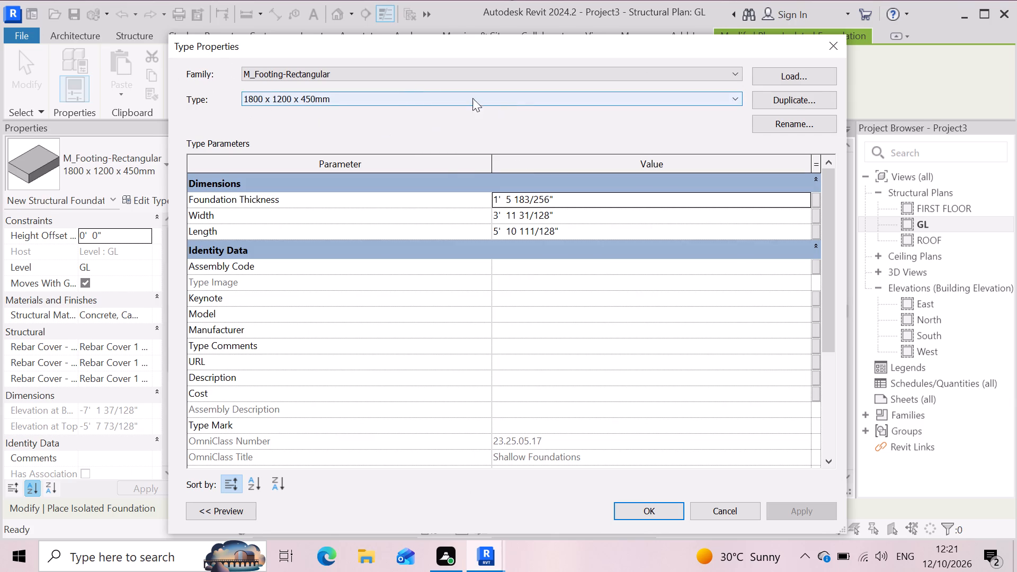
left_click(788, 101)
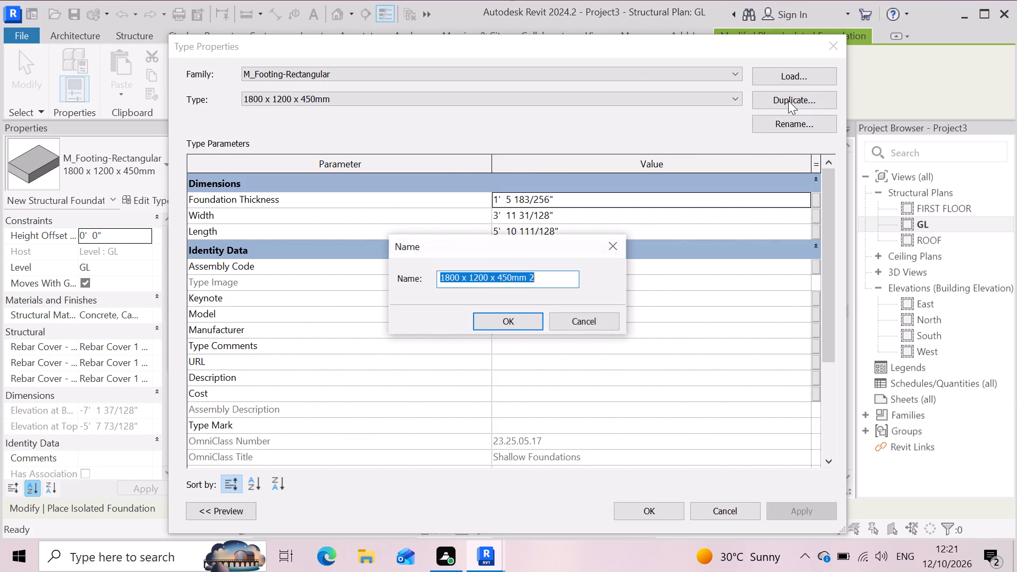
left_click(503, 277)
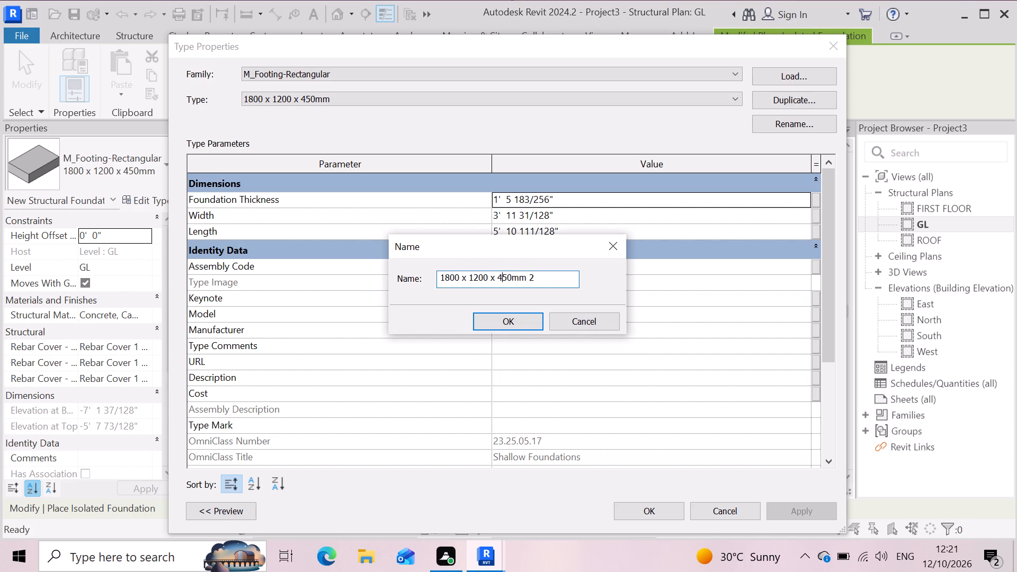
key("6")
left_click(501, 275)
key("BackSpace")
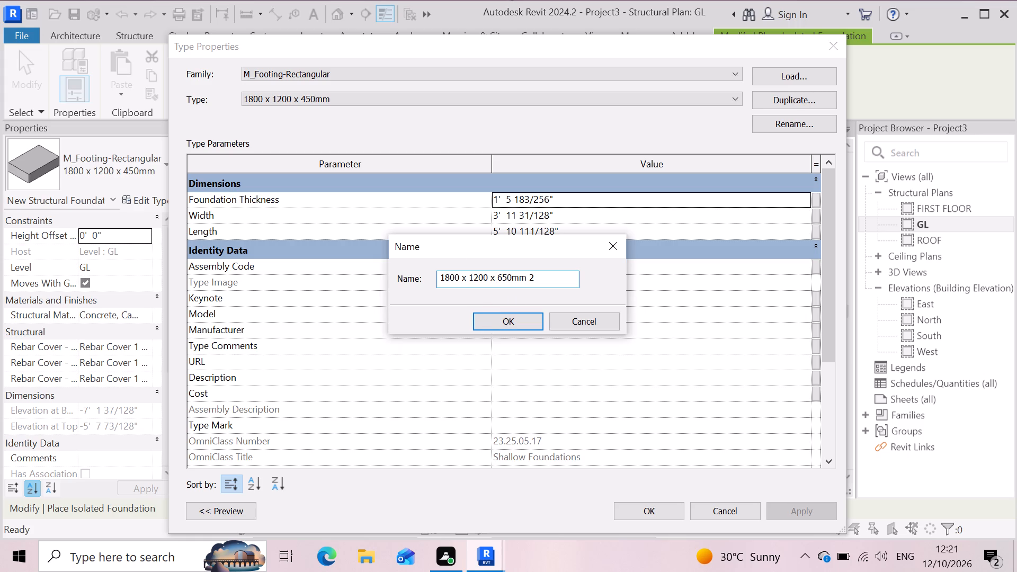
left_click(487, 276)
key("BackSpace")
key("BackSpace")
key("BackSpace")
key("BackSpace")
key("2")
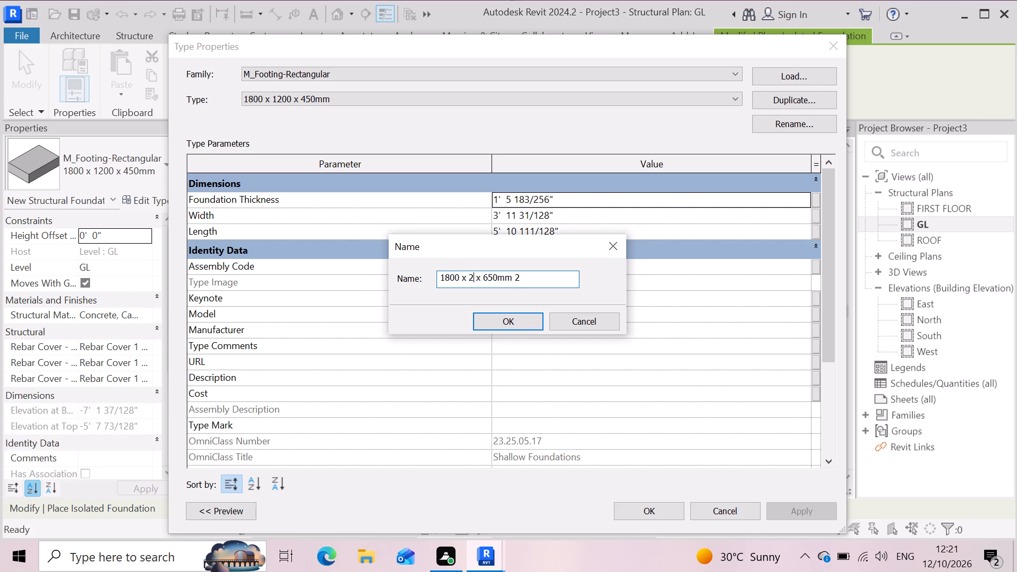
type("00")
key("0")
left_click(461, 274)
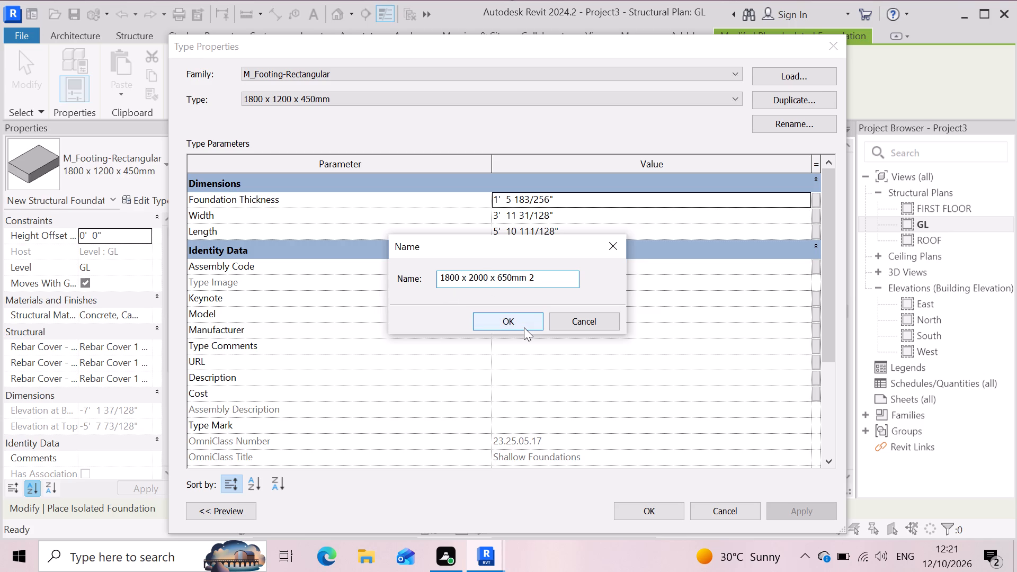
key("BackSpace")
key("BackSpace")
key("BackSpace")
key("BackSpace")
key("BackSpace")
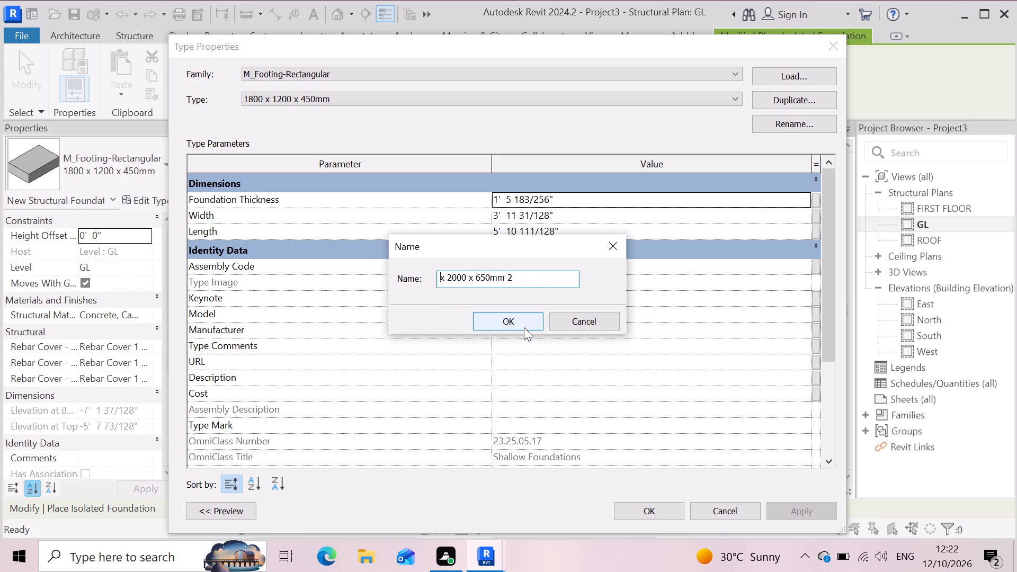
key("2")
key("2")
type("00")
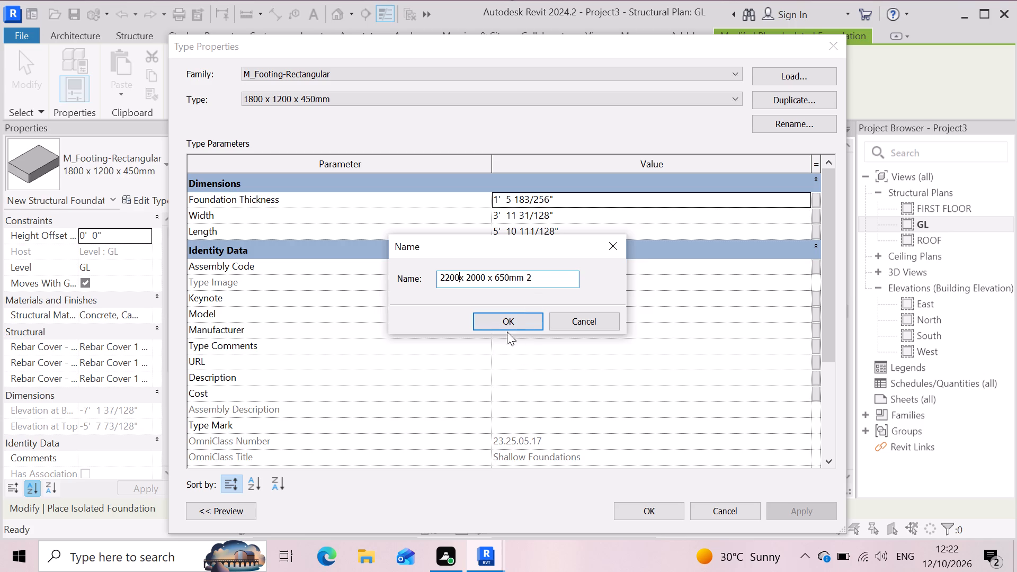
left_click(510, 320)
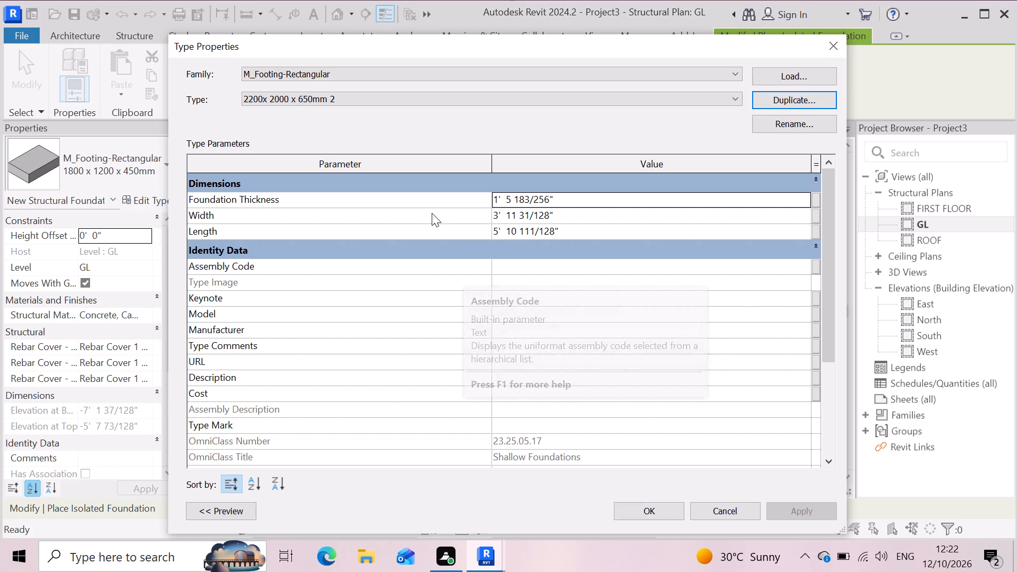
Set the new footing type's foundation thickness to 650' and its width to 2000'.
left_click(566, 198)
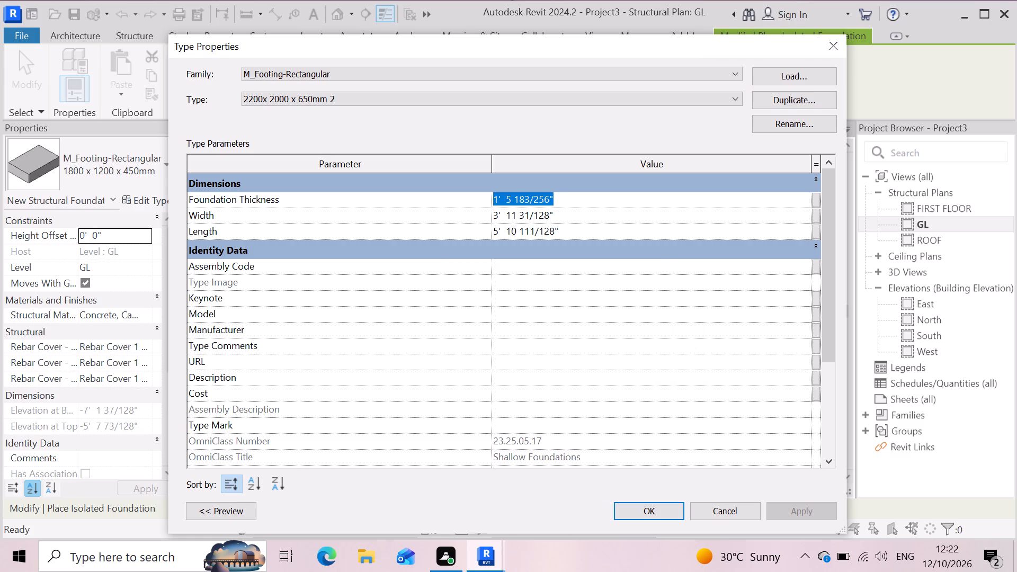
type("65")
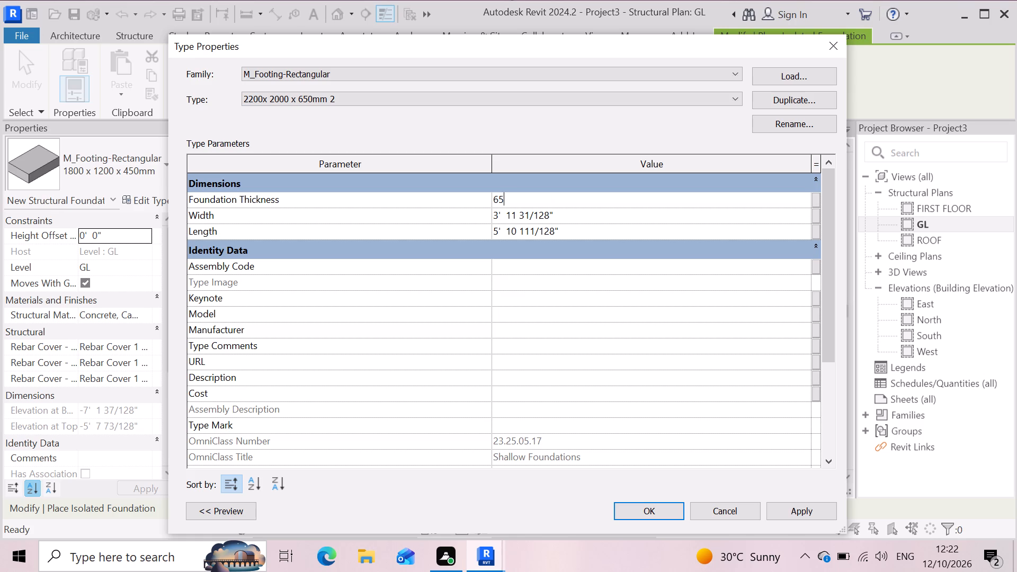
key("0")
key("Return")
left_click(577, 219)
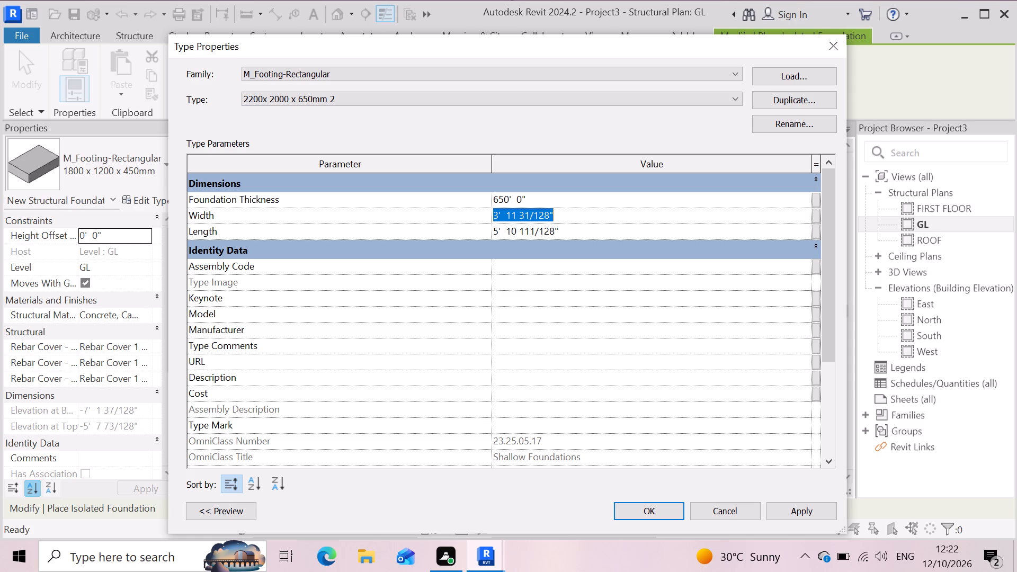
type("2000")
key("Return")
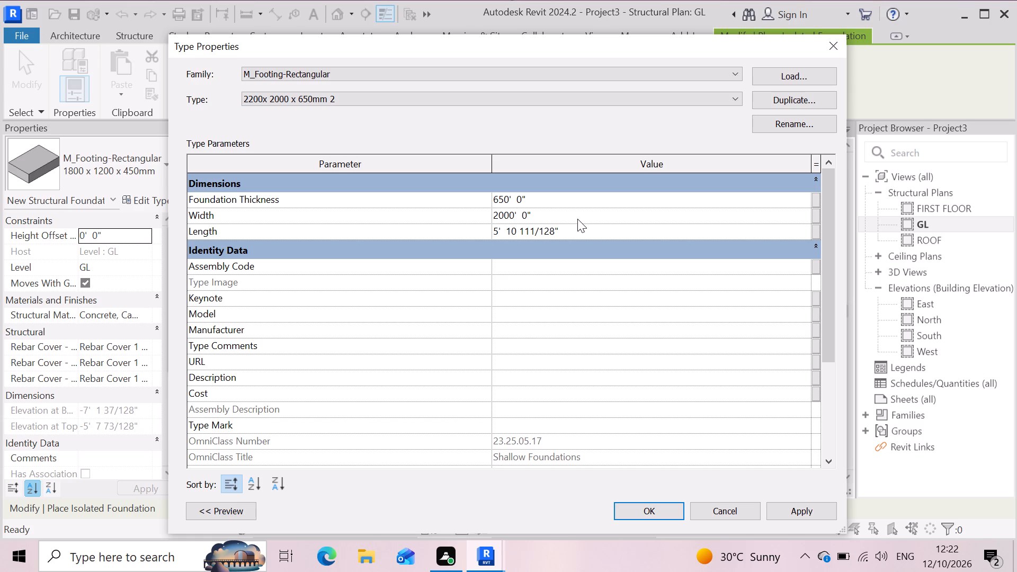
Set the new footing type's length to 2200' and apply the type changes.
left_click(565, 232)
type("22")
key("BackSpace")
key("BackSpace")
key("BackSpace")
key("BackSpace")
key("BackSpace")
key("BackSpace")
key("BackSpace")
key("BackSpace")
key("BackSpace")
key("BackSpace")
key("BackSpace")
key("BackSpace")
key("BackSpace")
key("BackSpace")
key("BackSpace")
key("BackSpace")
key("BackSpace")
key("BackSpace")
key("BackSpace")
key("BackSpace")
type("22")
type("00")
key("Return")
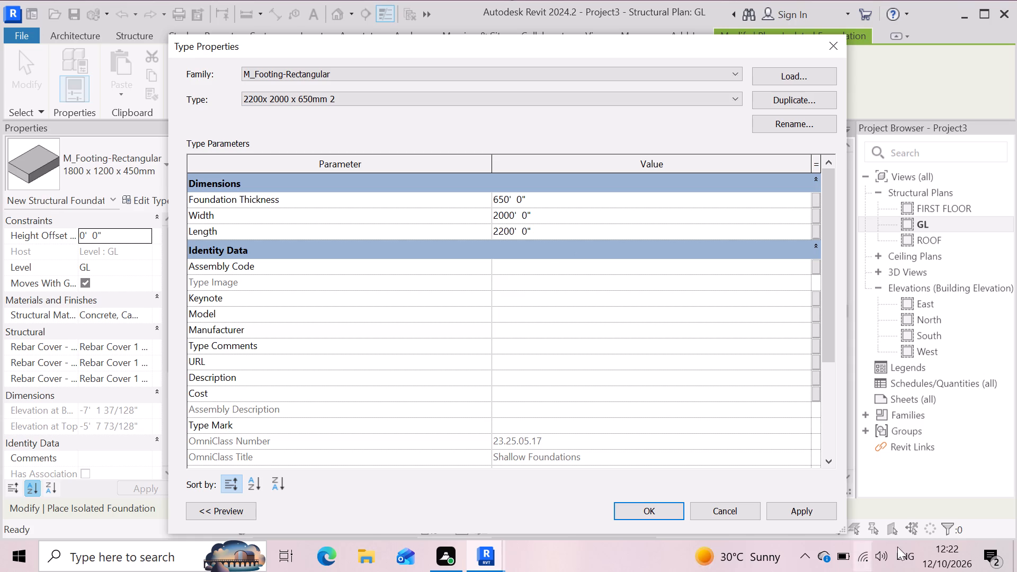
left_click(810, 516)
left_click(656, 512)
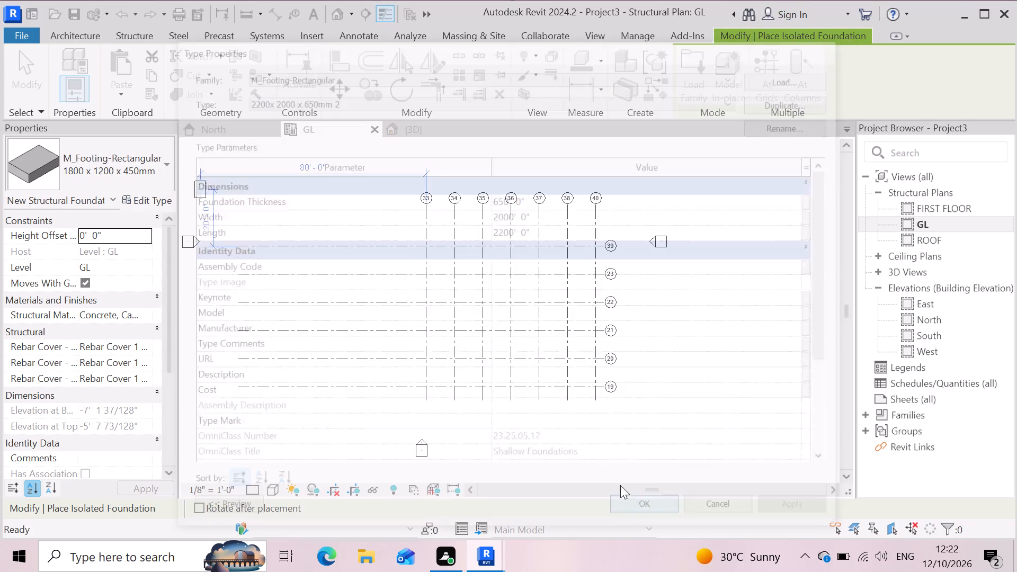
Place one isolated footing of the new 2200x 2000 x 650mm 2 type in the open area northwest of the grid.
scroll(498, 376, "down", 3)
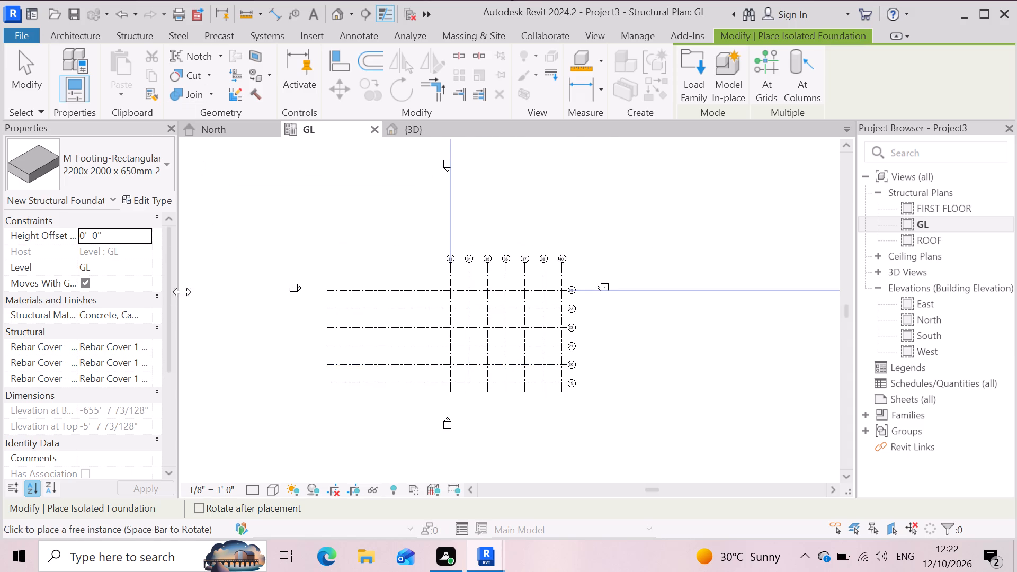
left_click(279, 237)
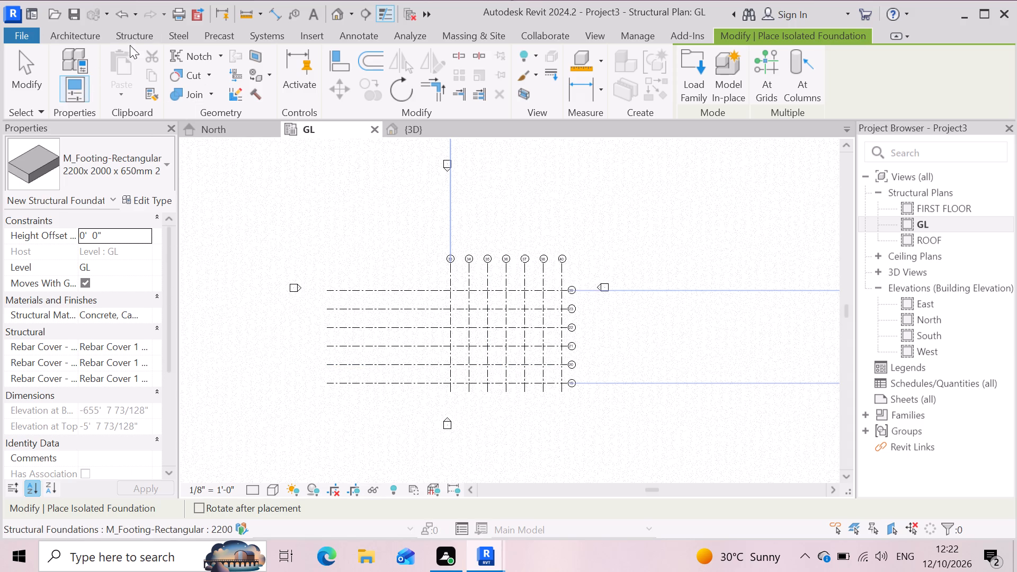
Undo the last two changes to remove the new 2200x 2000 x 650mm 2 footing work, and leave foundation placement.
left_click(140, 31)
left_click(346, 88)
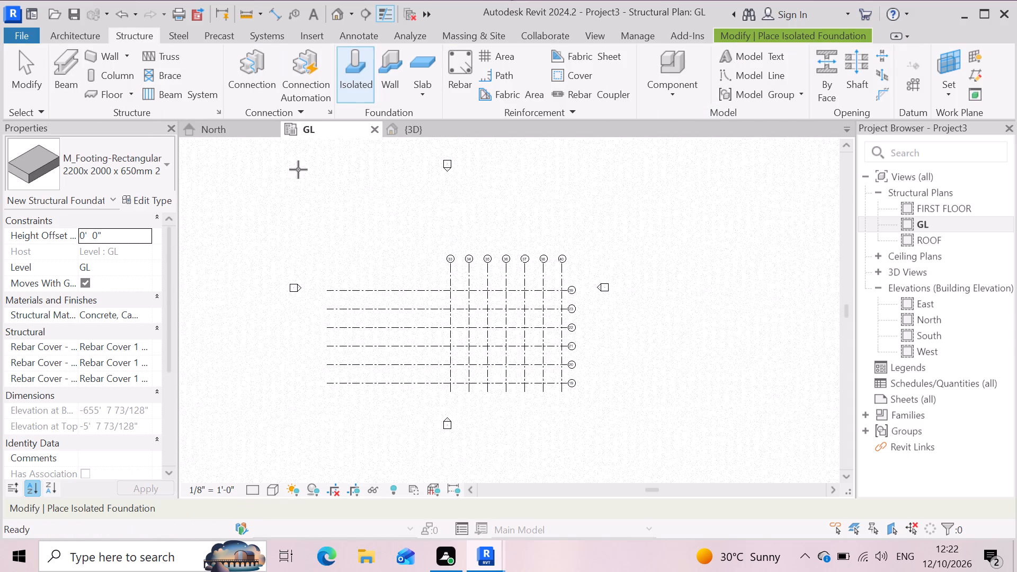
scroll(369, 293, "up", 3)
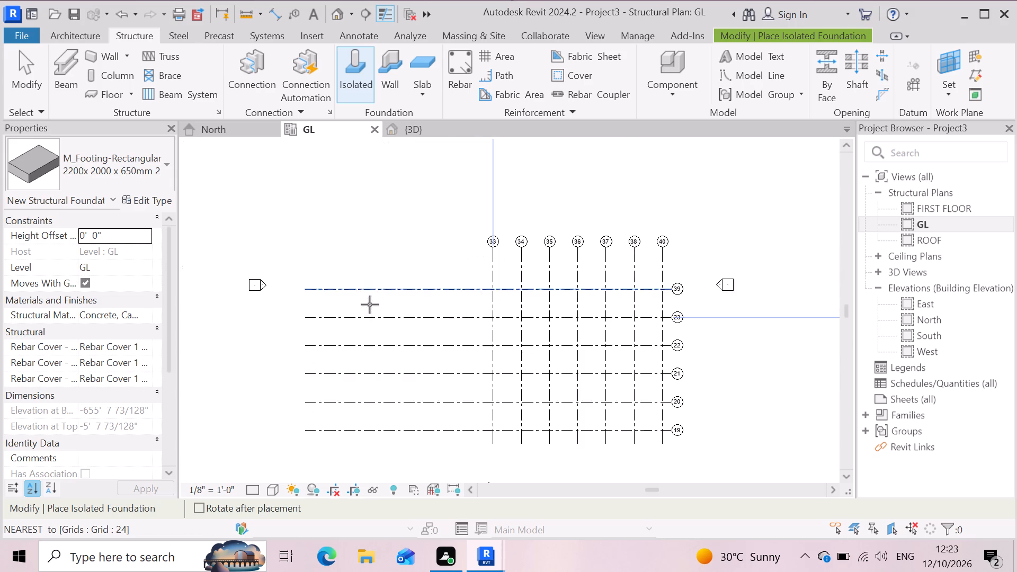
scroll(380, 311, "down", 3)
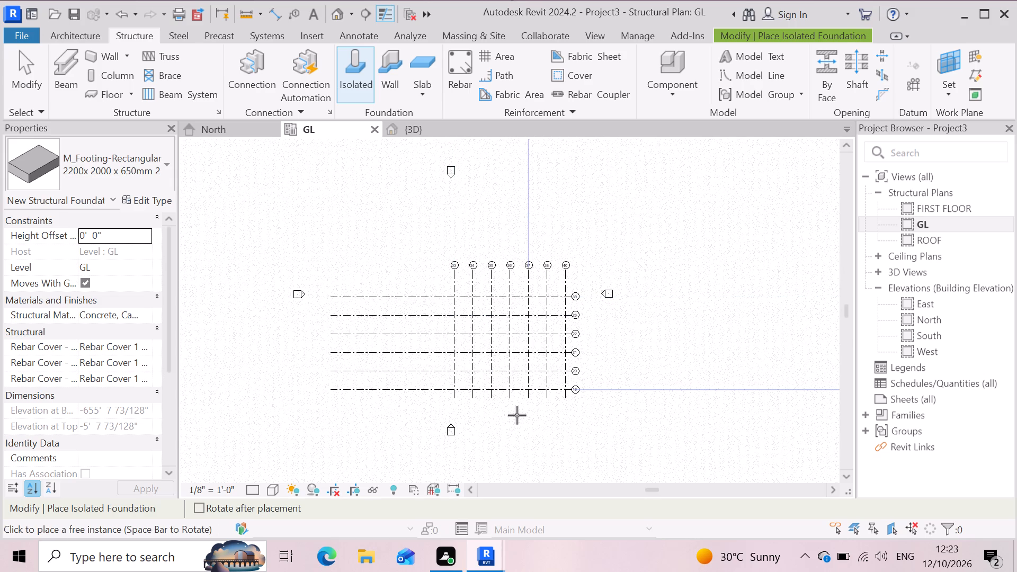
key("ctrl+z")
key("ctrl+z")
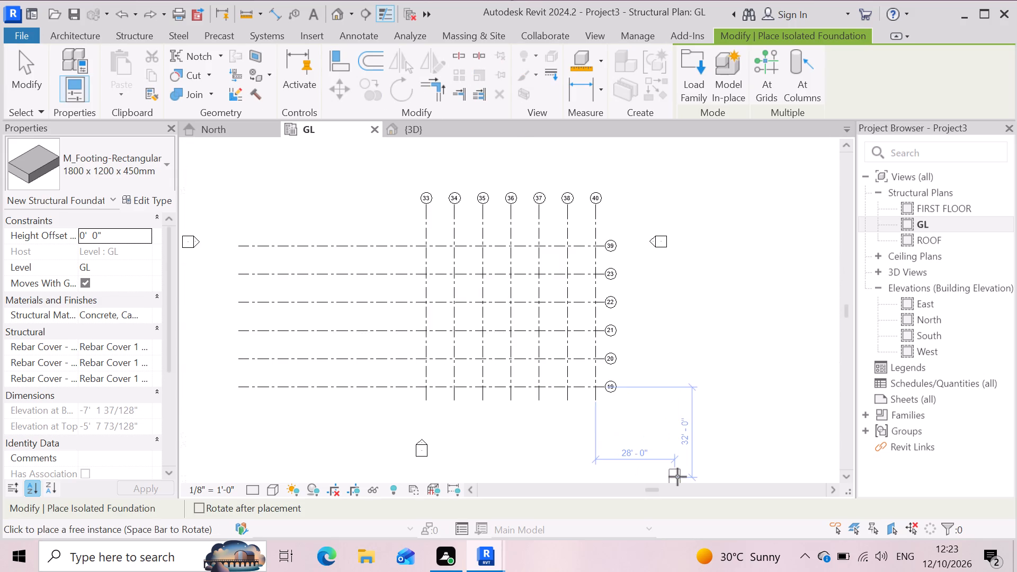
key("Escape")
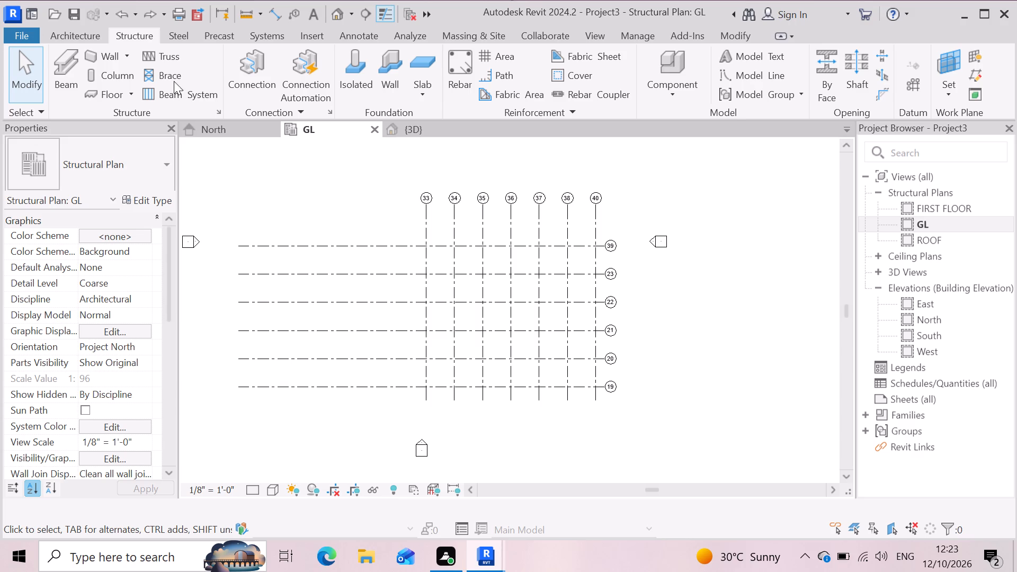
Place one isolated 1800 x 1200 x 450mm rectangular footing at the intersection of grids 33 and 39.
left_click(358, 83)
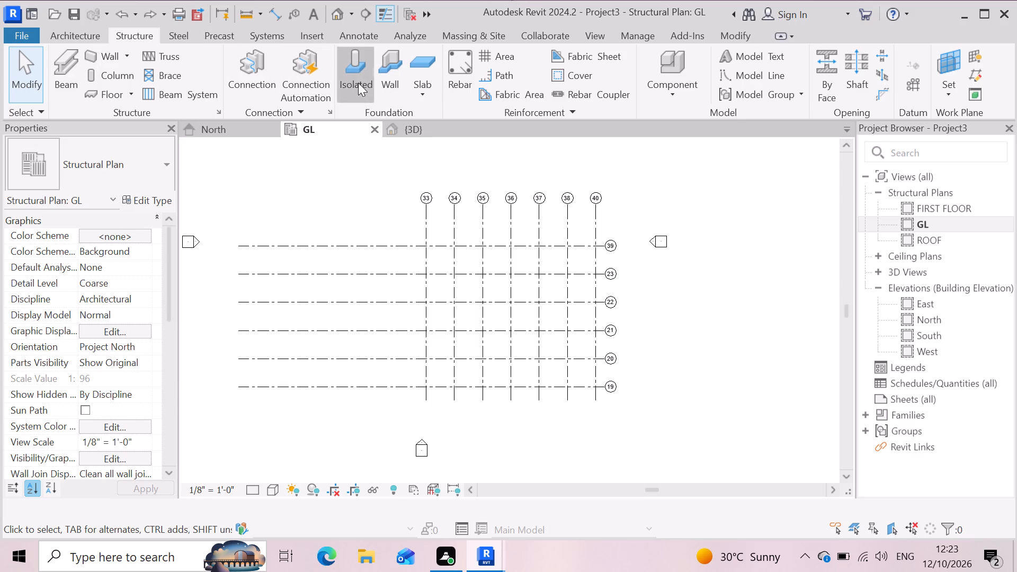
scroll(426, 255, "up", 5)
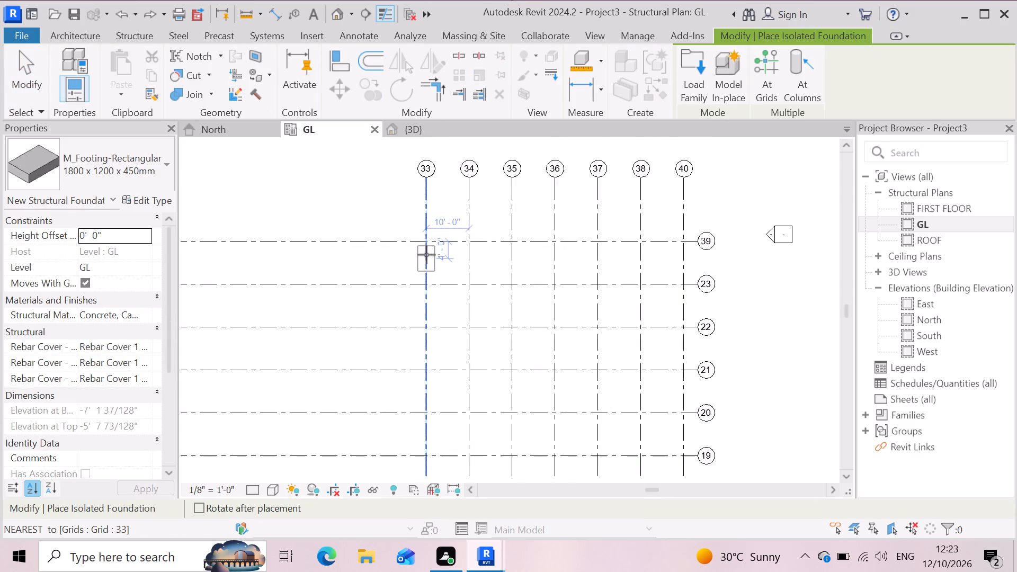
left_click(428, 238)
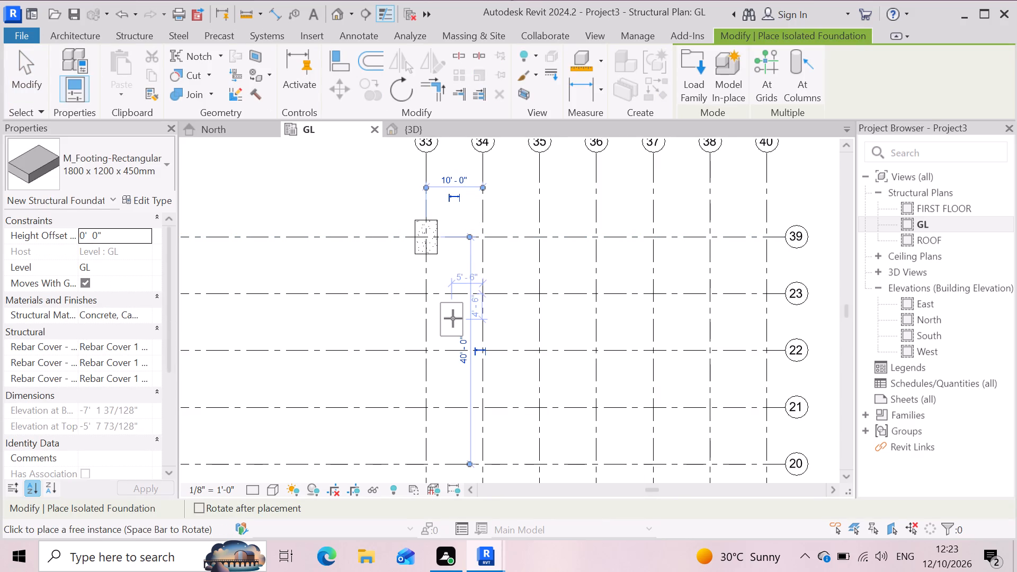
key("Escape")
scroll(442, 303, "down", 1)
key("Escape")
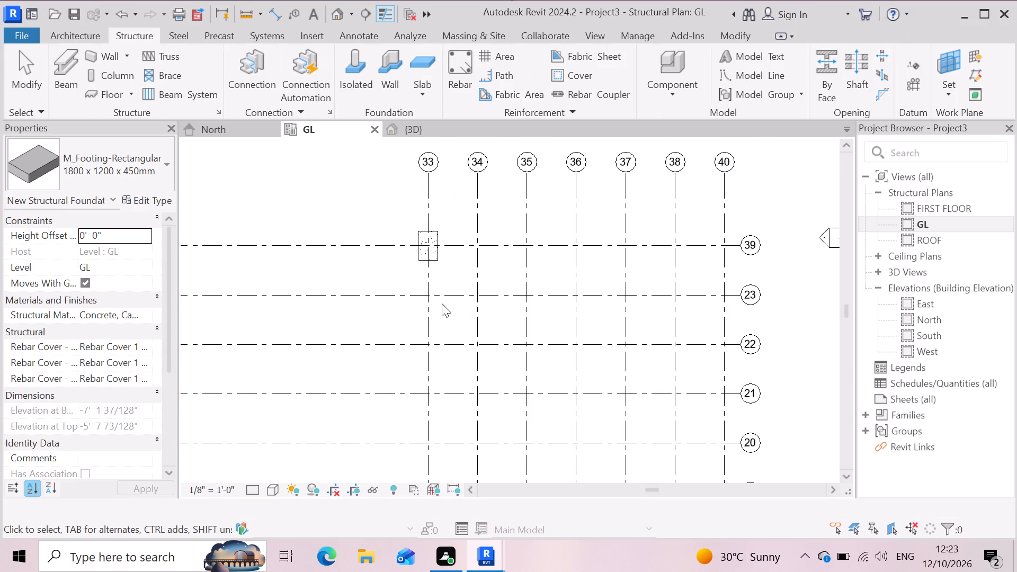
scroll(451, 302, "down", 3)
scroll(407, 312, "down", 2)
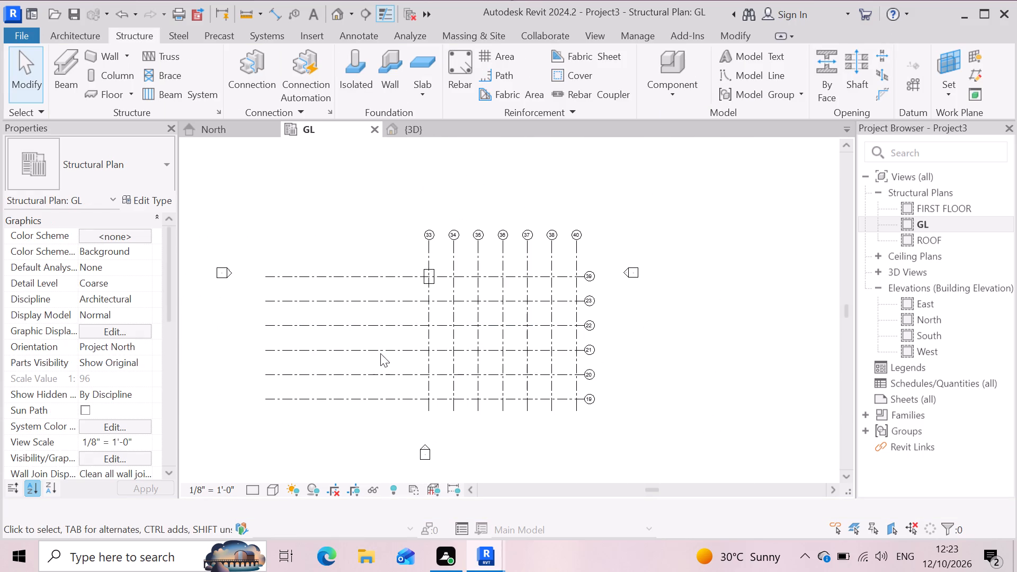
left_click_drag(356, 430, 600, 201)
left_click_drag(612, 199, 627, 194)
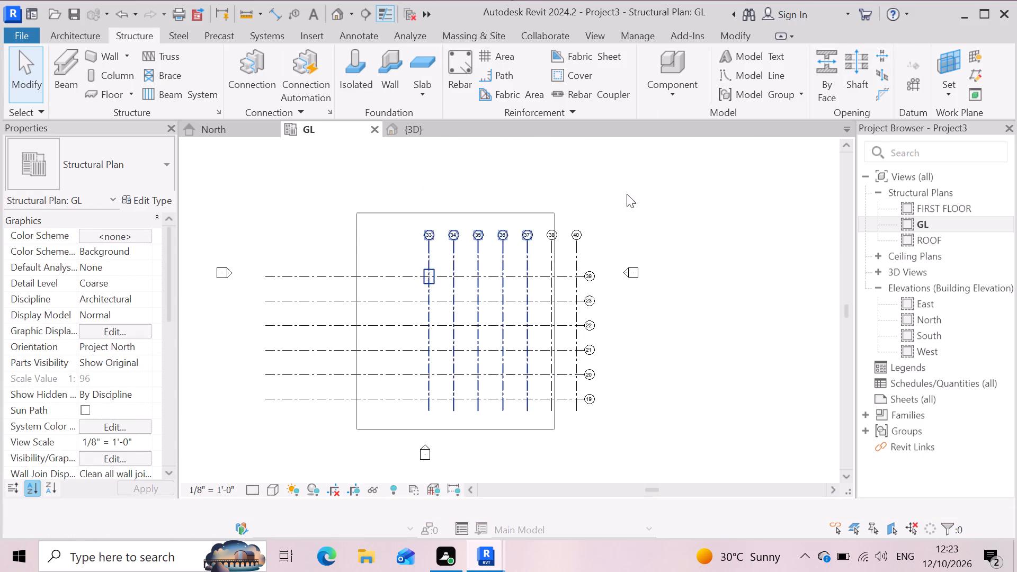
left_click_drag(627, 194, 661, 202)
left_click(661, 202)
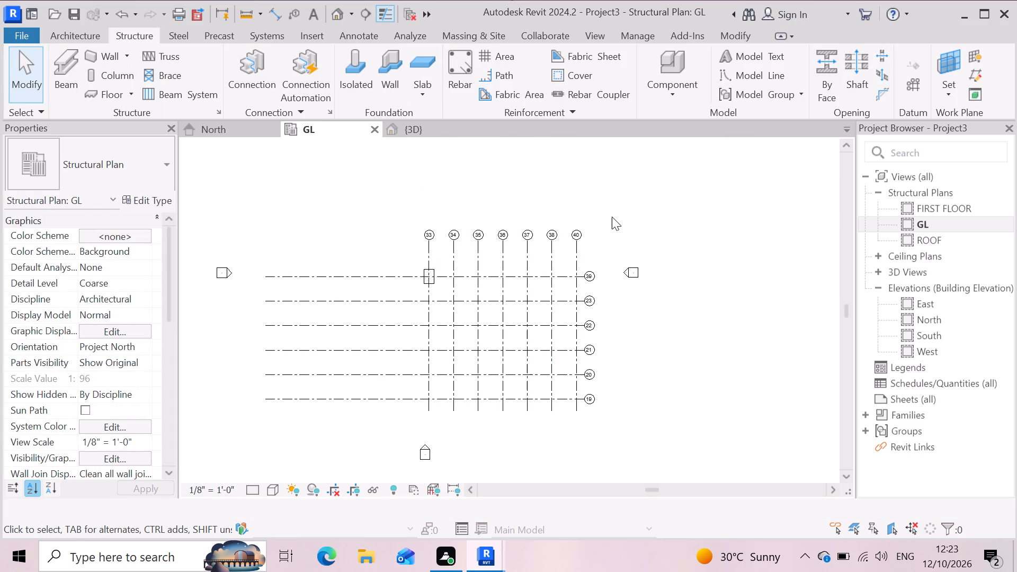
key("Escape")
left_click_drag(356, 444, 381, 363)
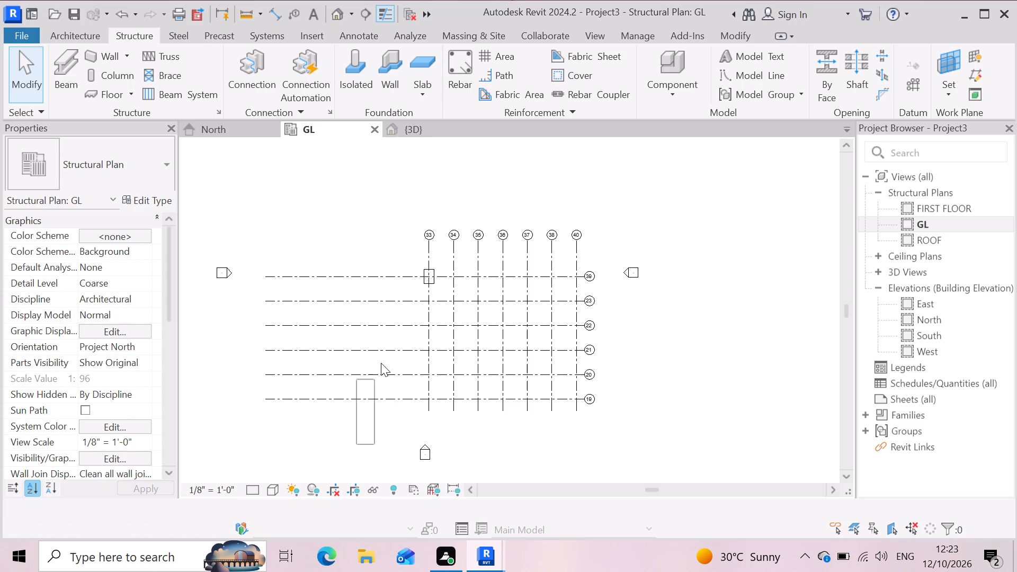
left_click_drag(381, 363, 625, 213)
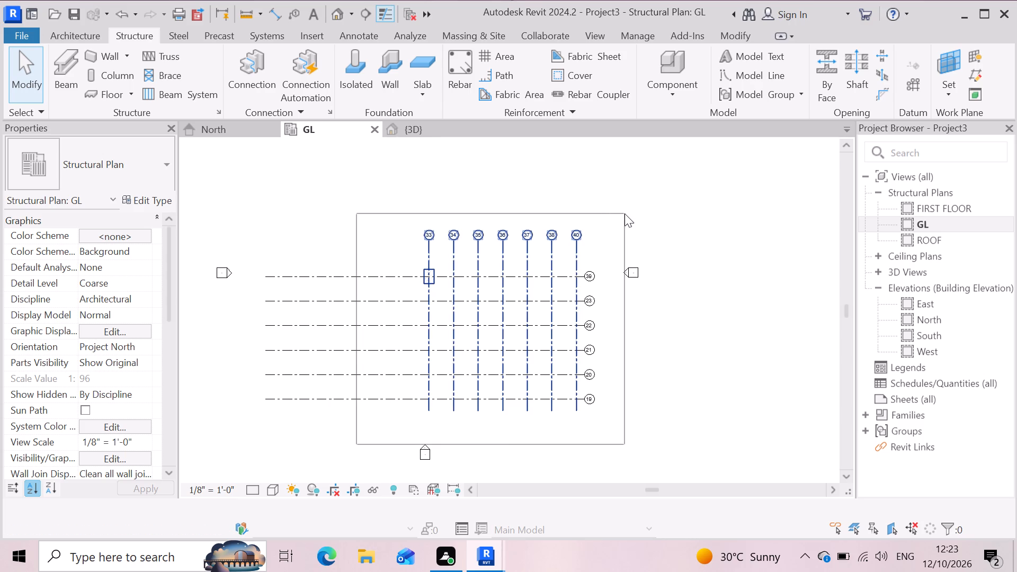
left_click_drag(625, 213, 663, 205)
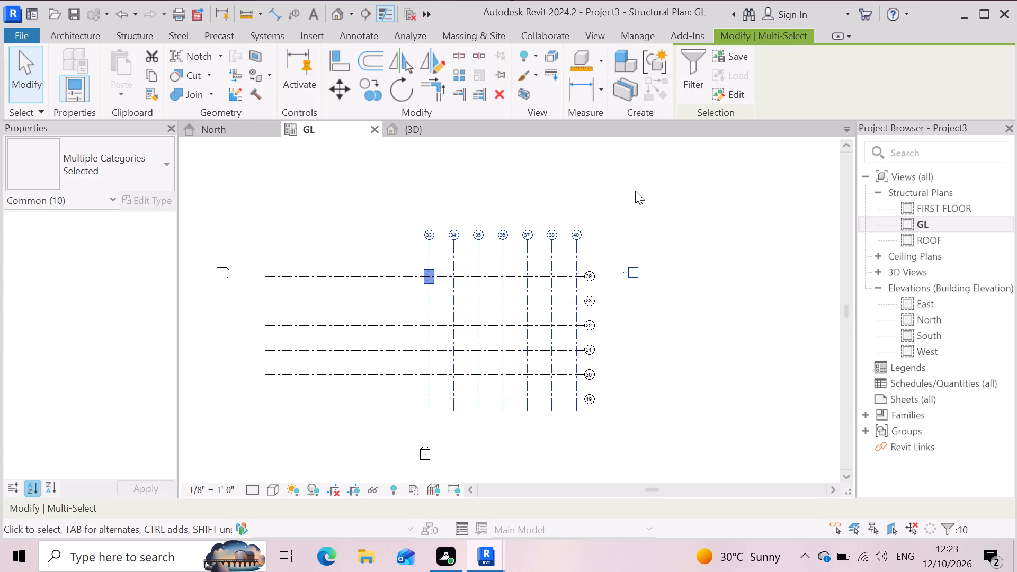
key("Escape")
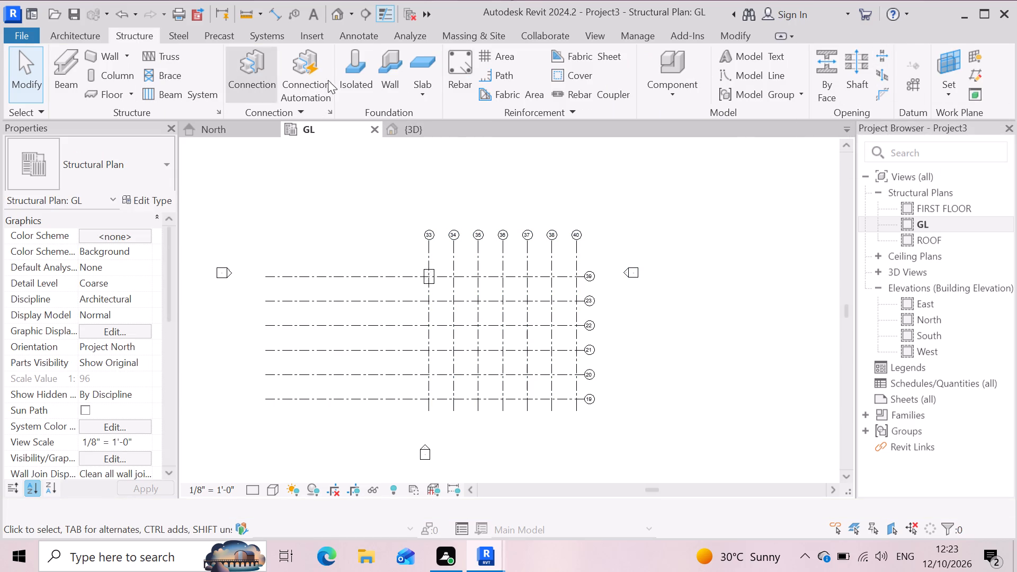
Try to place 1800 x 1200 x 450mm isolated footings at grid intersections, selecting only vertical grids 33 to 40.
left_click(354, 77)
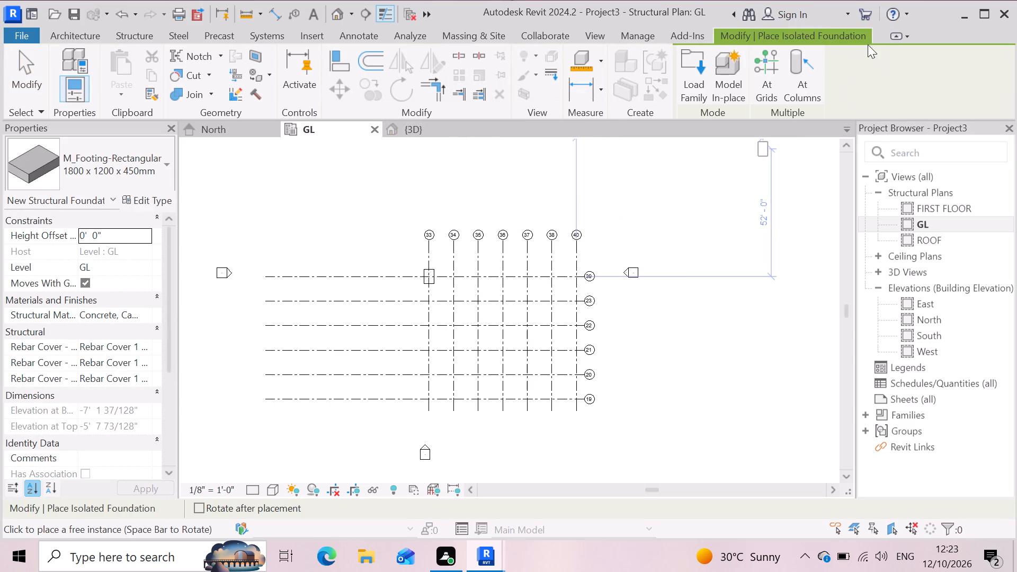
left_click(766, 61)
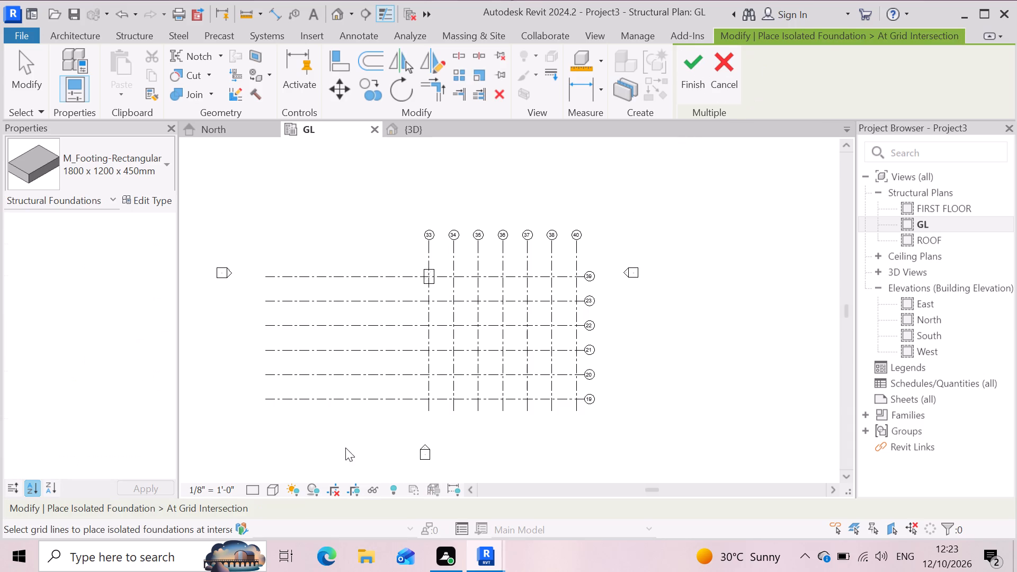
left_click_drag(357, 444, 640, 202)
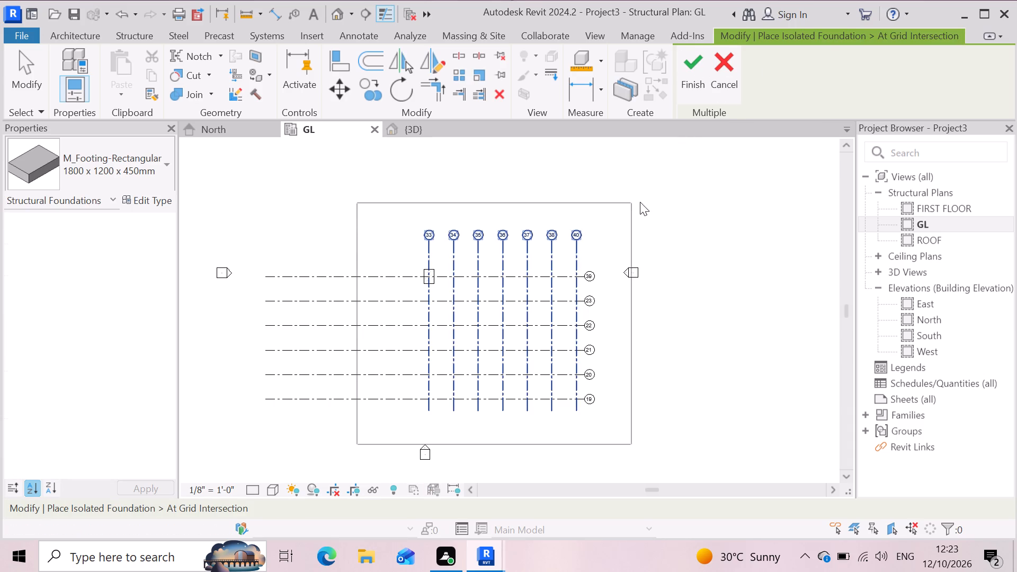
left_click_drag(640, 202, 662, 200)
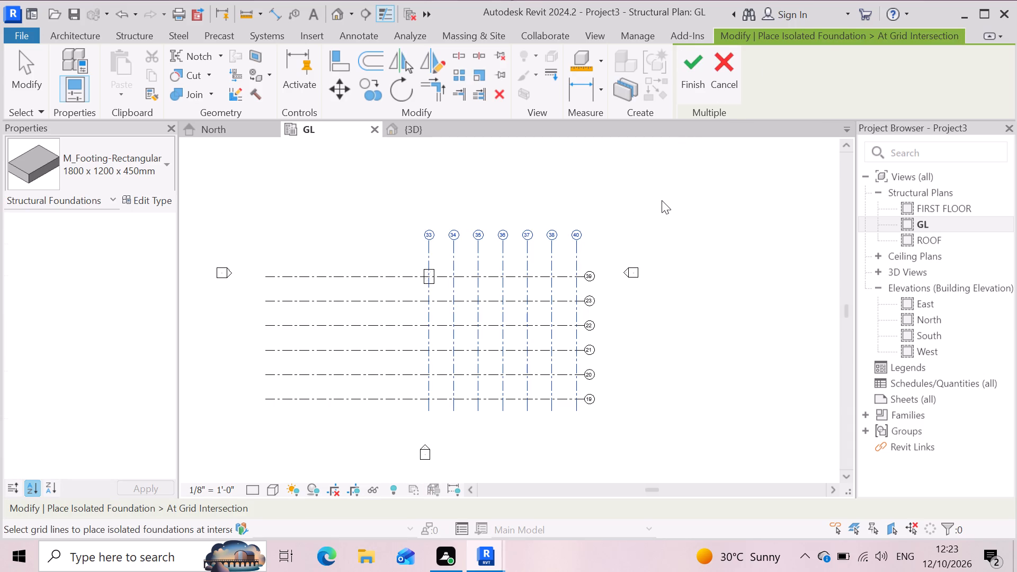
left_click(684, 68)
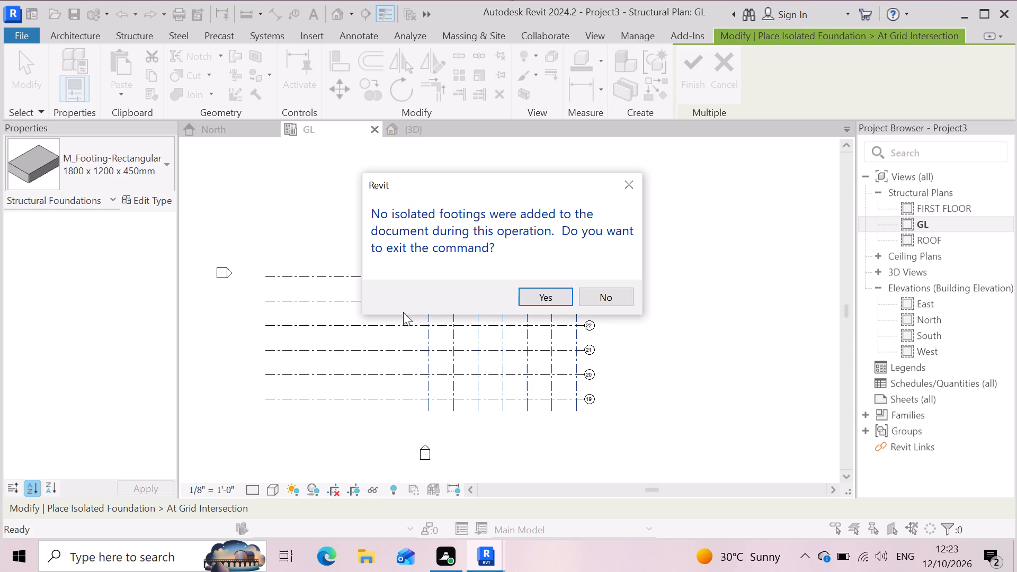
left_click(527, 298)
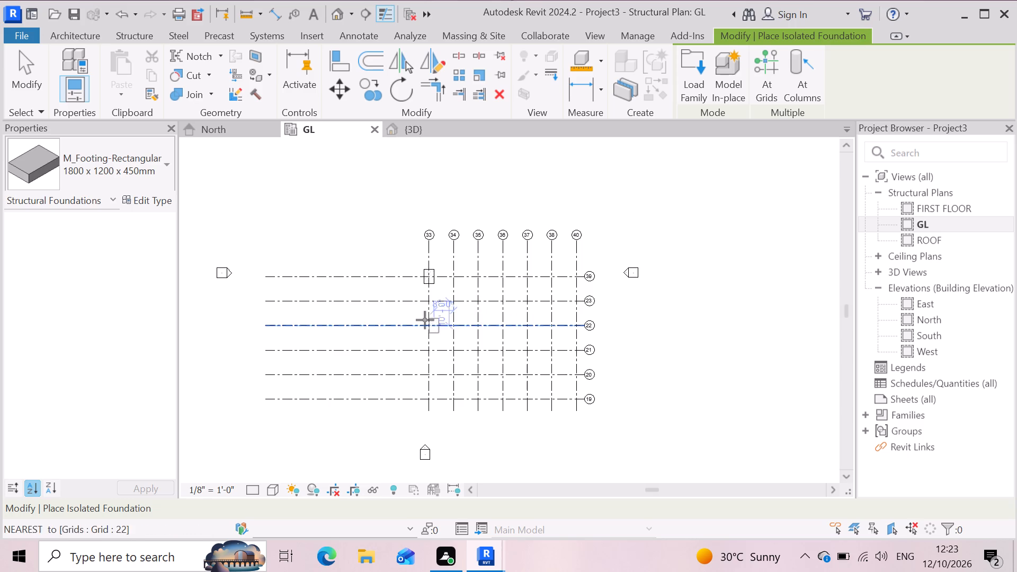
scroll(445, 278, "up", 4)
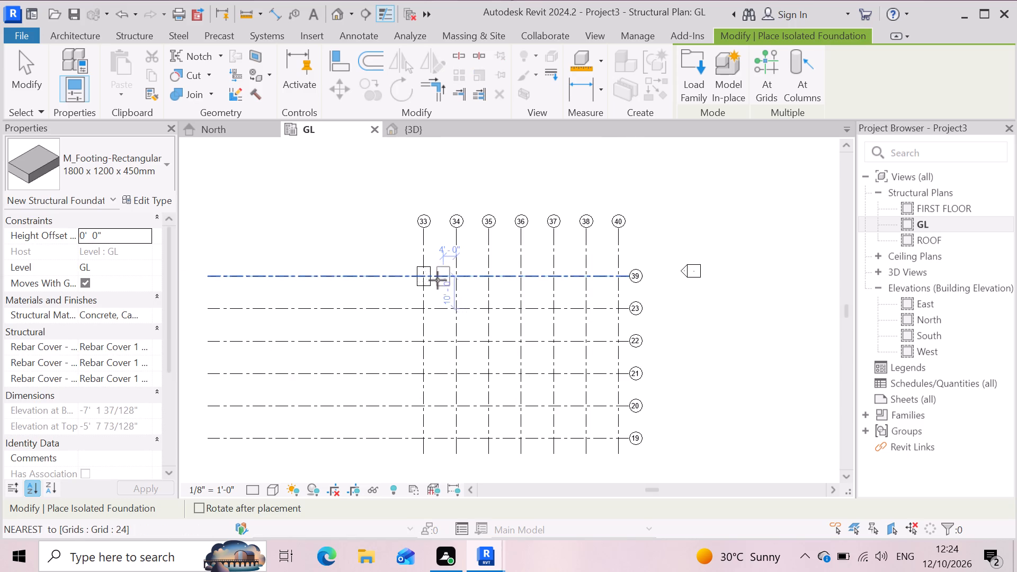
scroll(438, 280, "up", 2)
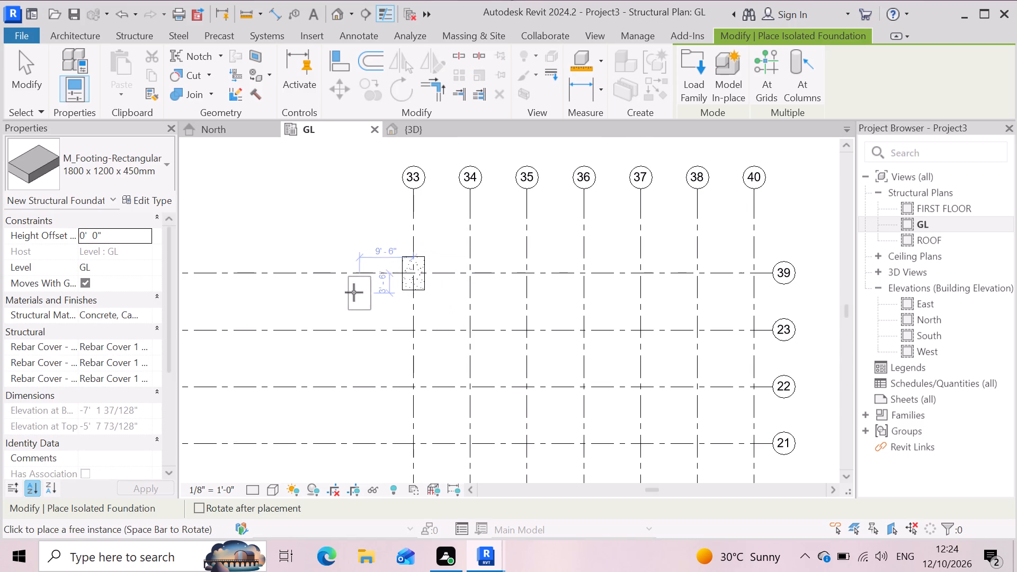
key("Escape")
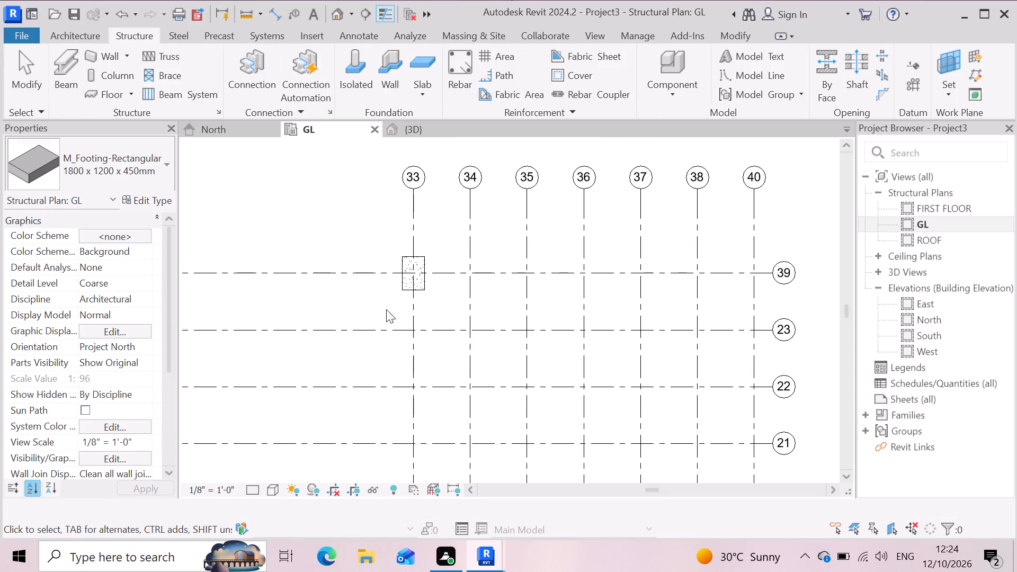
Examine the footing placed at grids 33 and 39 in the 3D view.
scroll(431, 293, "down", 2)
left_click(439, 127)
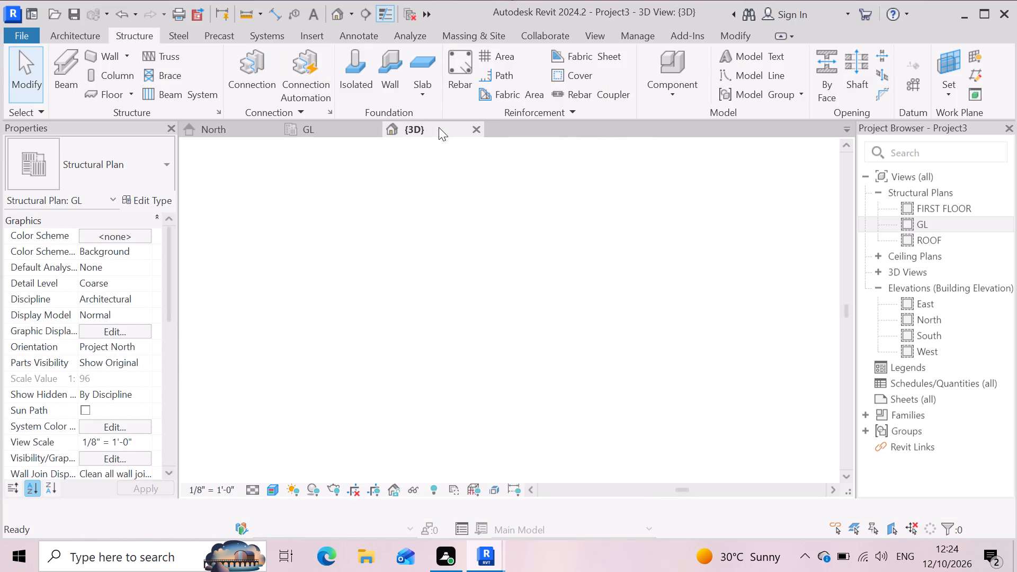
scroll(610, 327, "up", 6)
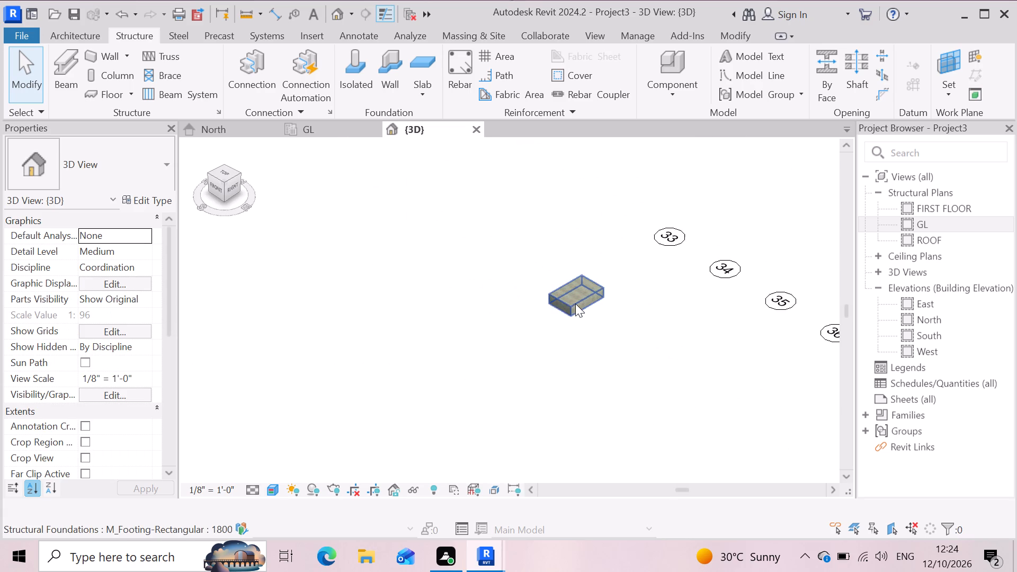
scroll(575, 303, "up", 2)
scroll(497, 310, "down", 1)
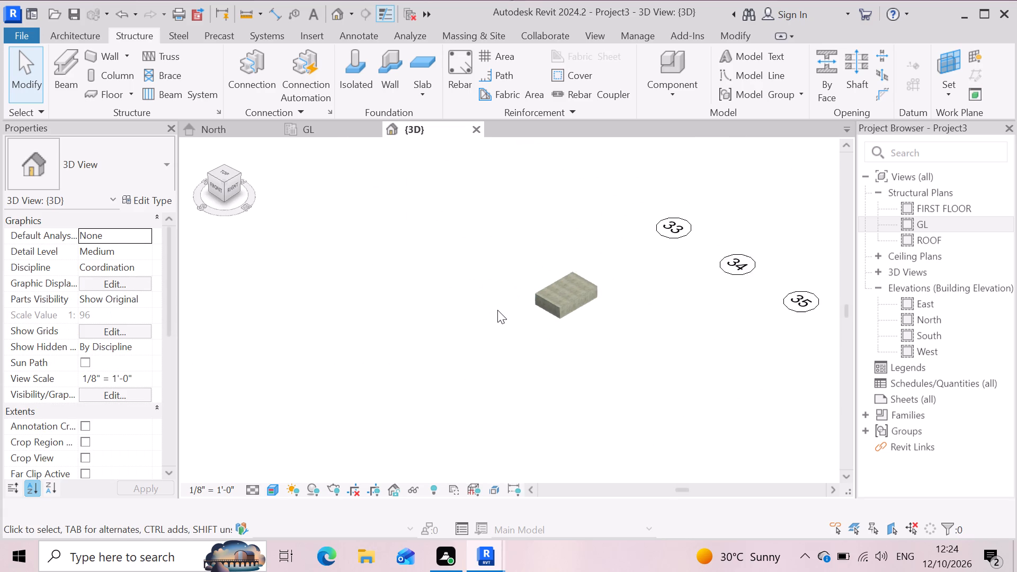
scroll(497, 310, "down", 1)
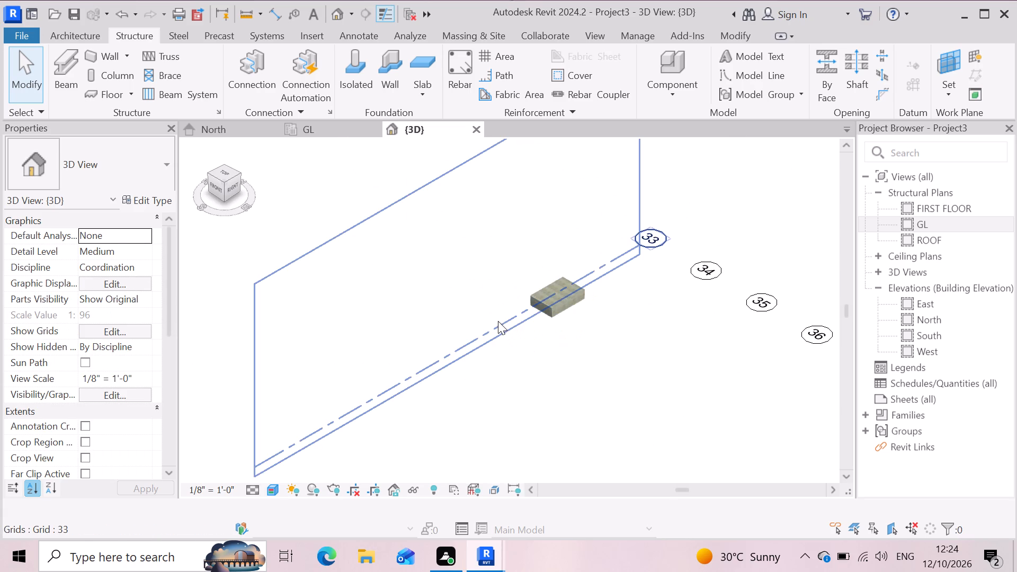
scroll(498, 321, "down", 6)
scroll(498, 321, "up", 2)
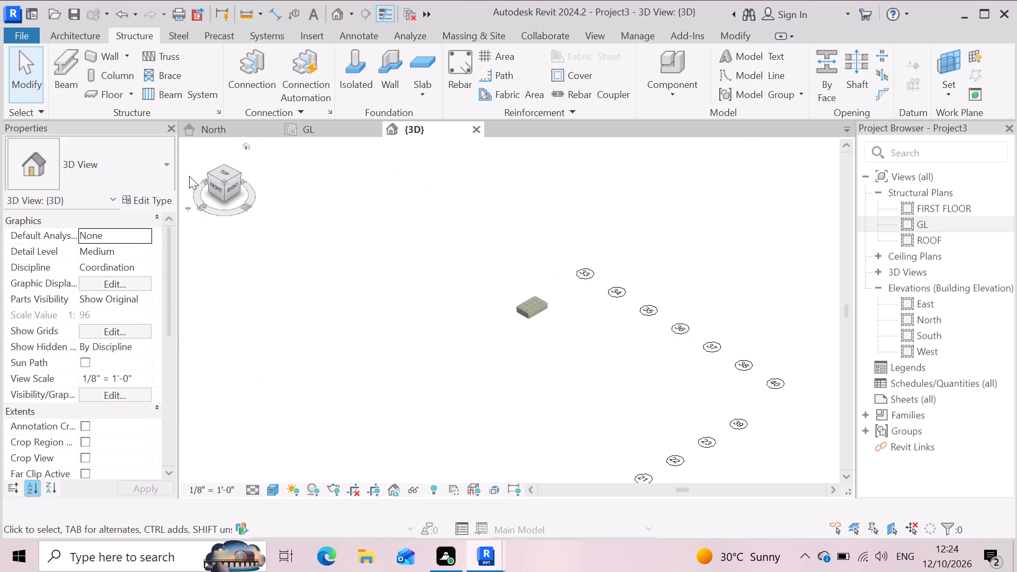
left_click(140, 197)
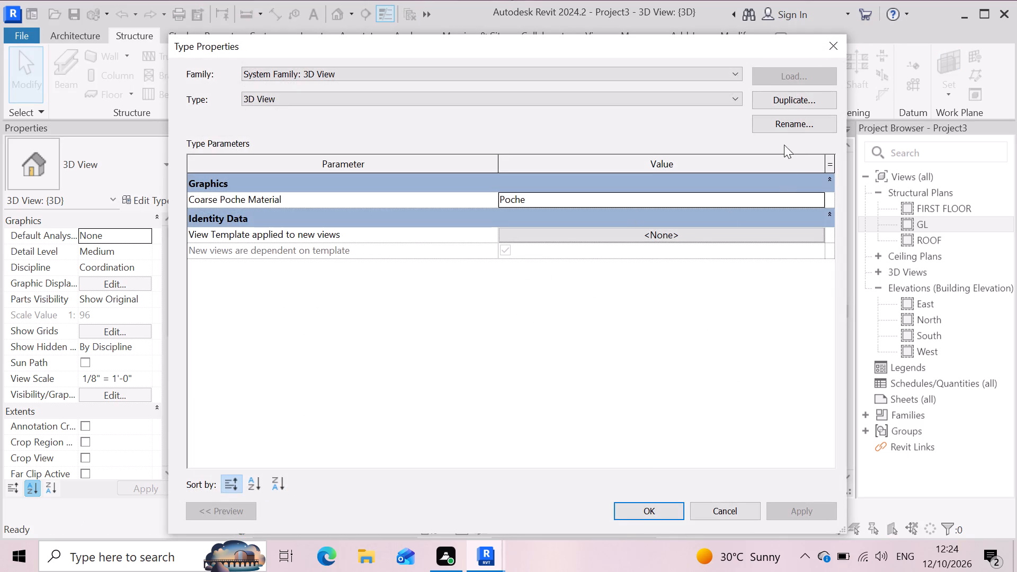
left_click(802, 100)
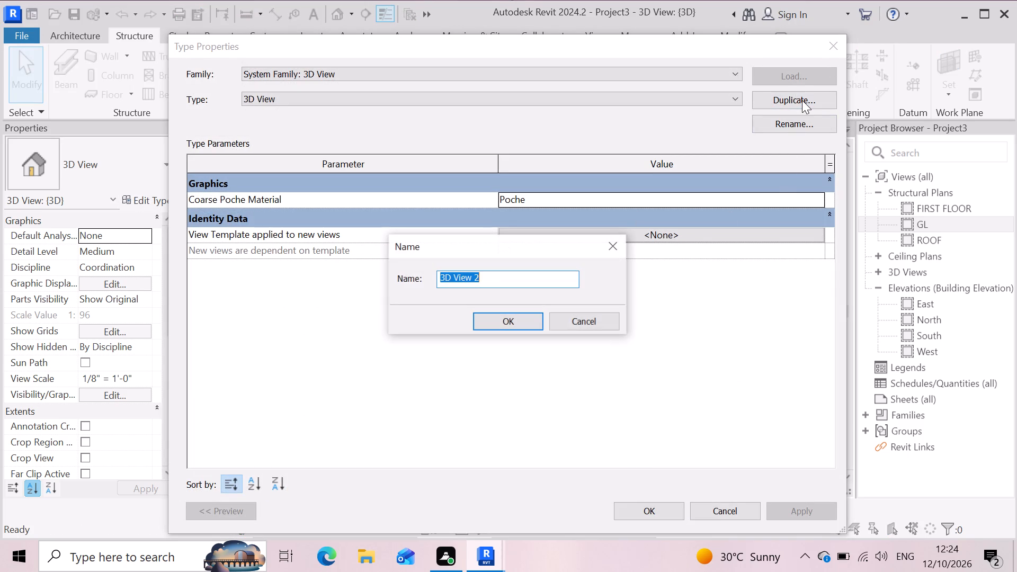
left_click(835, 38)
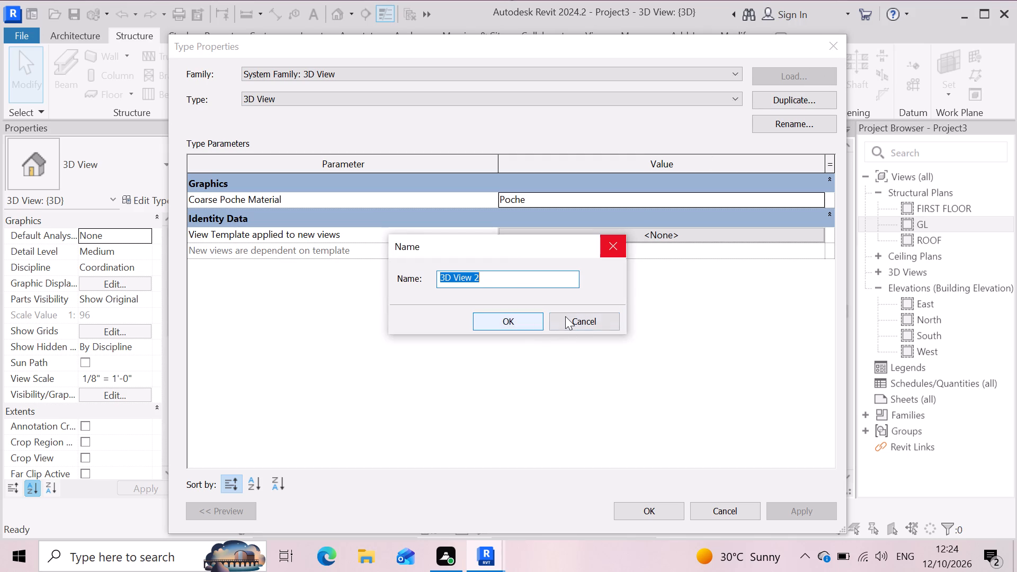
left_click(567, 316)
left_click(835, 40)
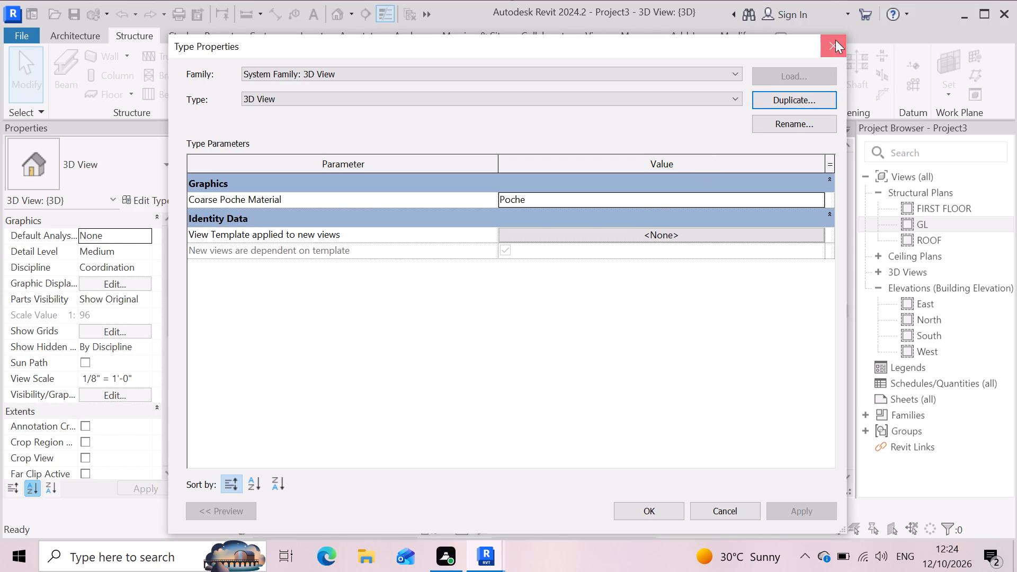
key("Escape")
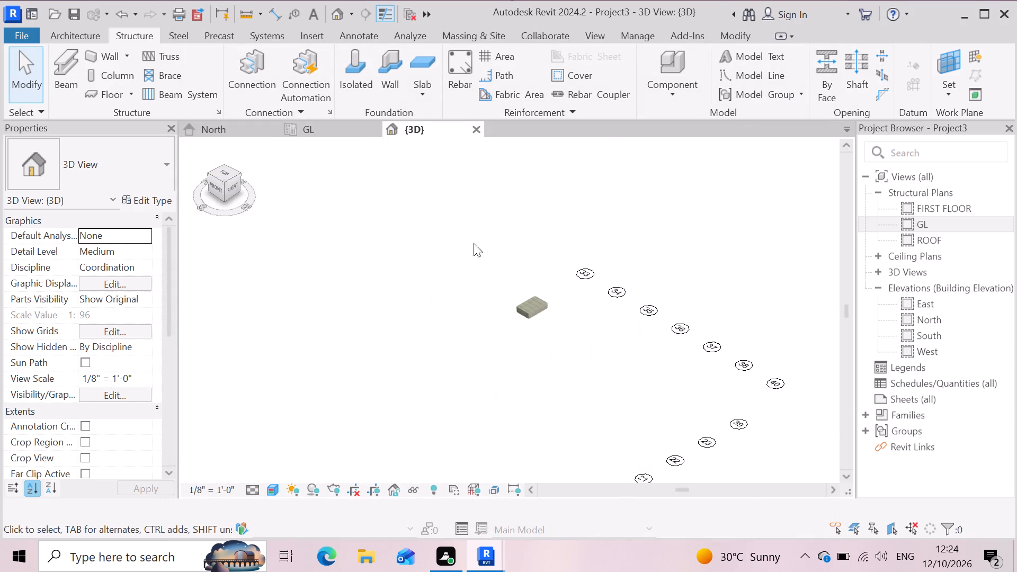
Return to the GL plan and save the project in the English-Imperial folder as SIVA NEW STEEL.
left_click(343, 128)
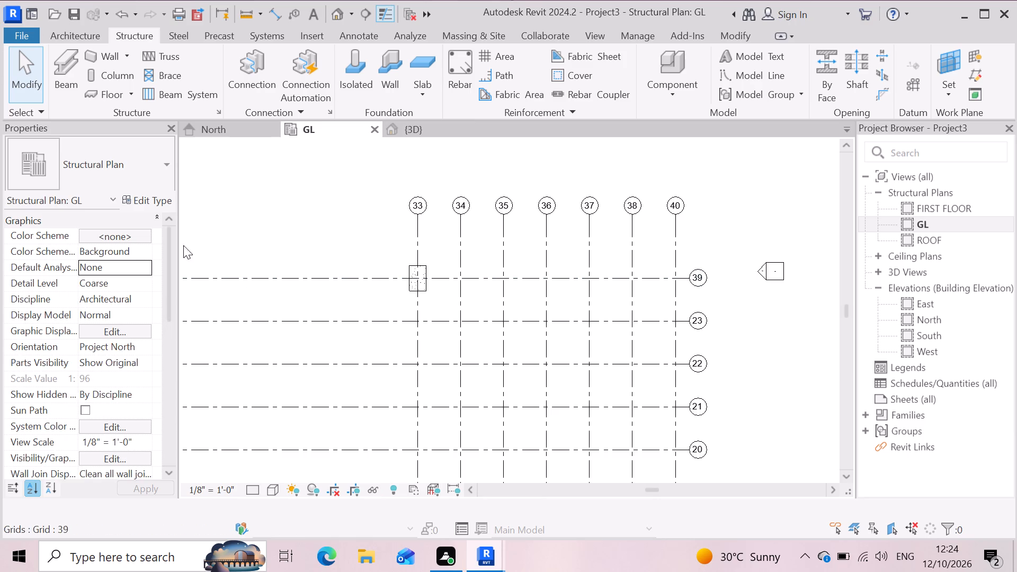
left_click(353, 52)
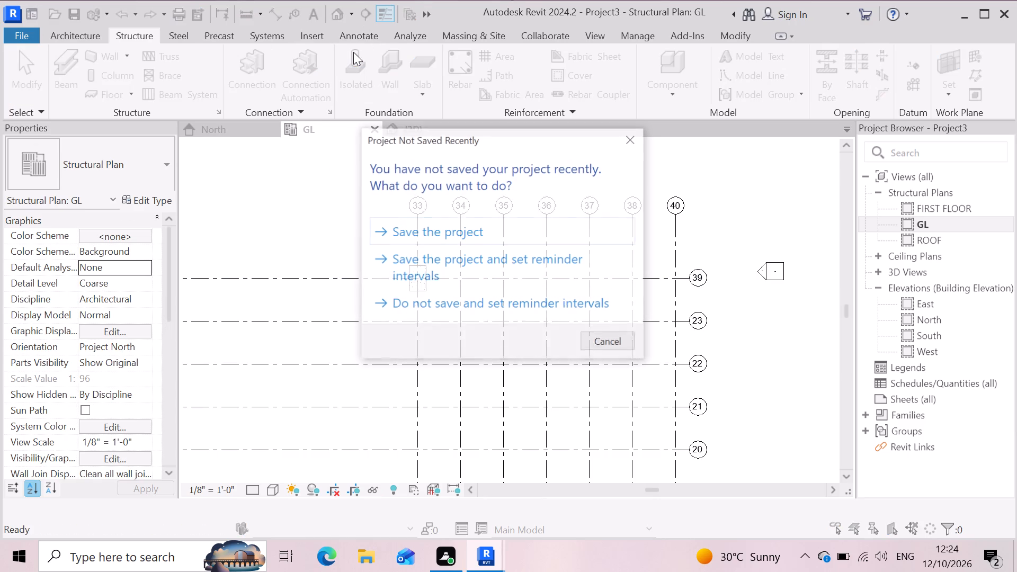
left_click(548, 224)
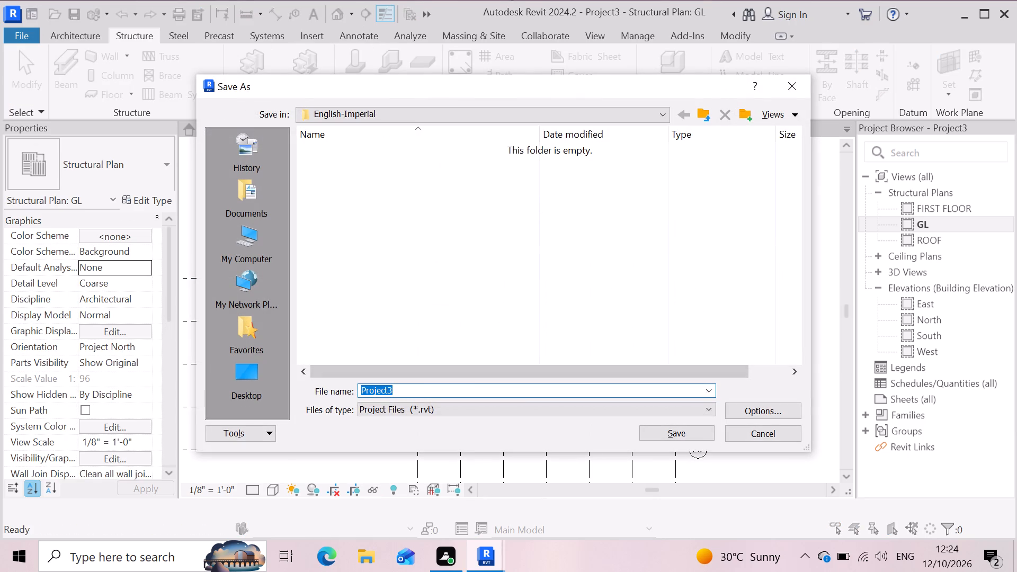
key("BackSpace")
type("SI")
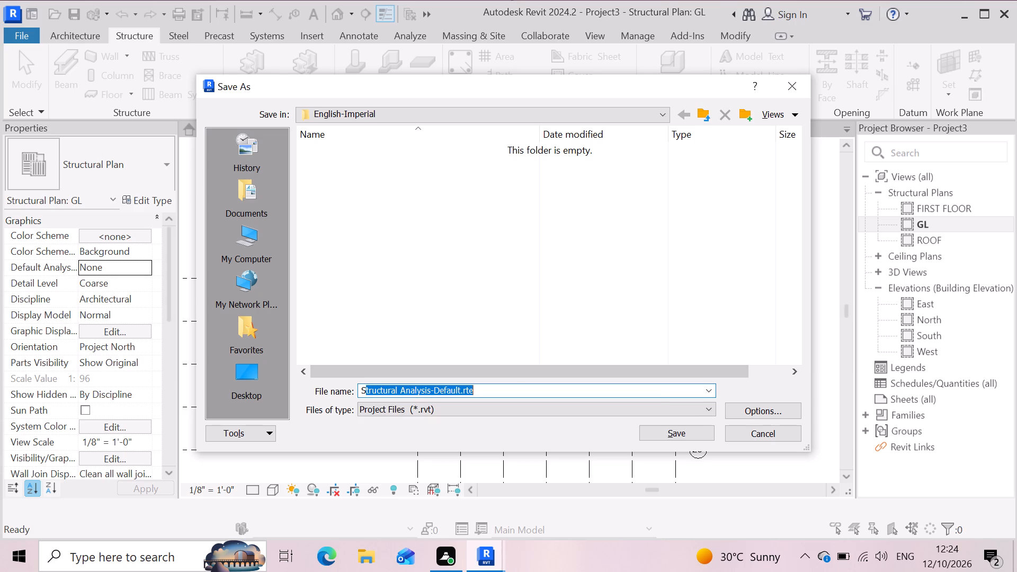
type("VS")
key("space")
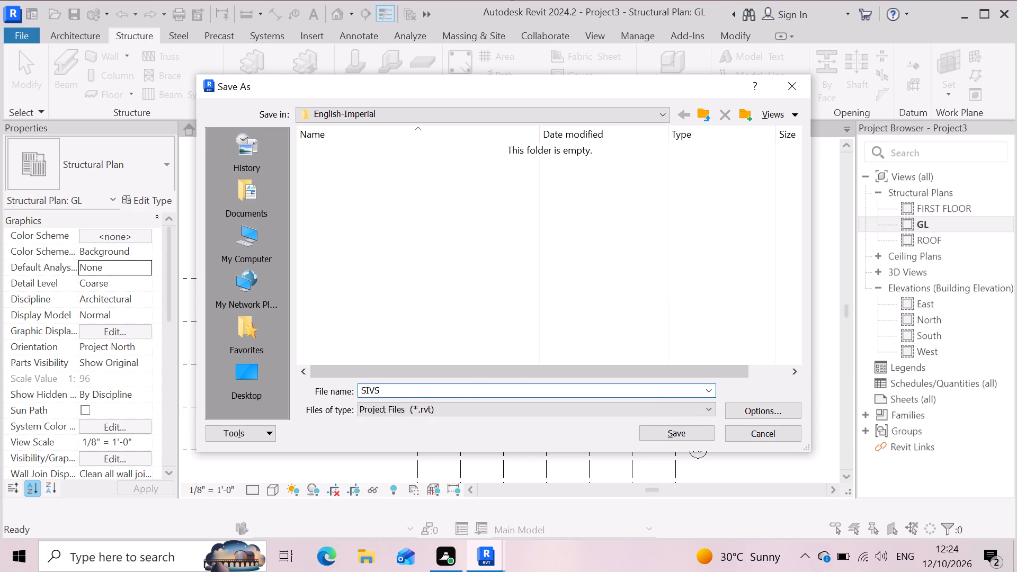
key("BackSpace")
key("BackSpace")
key("BackSpace")
type("VS")
key("BackSpace")
type("A N")
type("EW")
key("space")
type("STE")
key("e")
key("l")
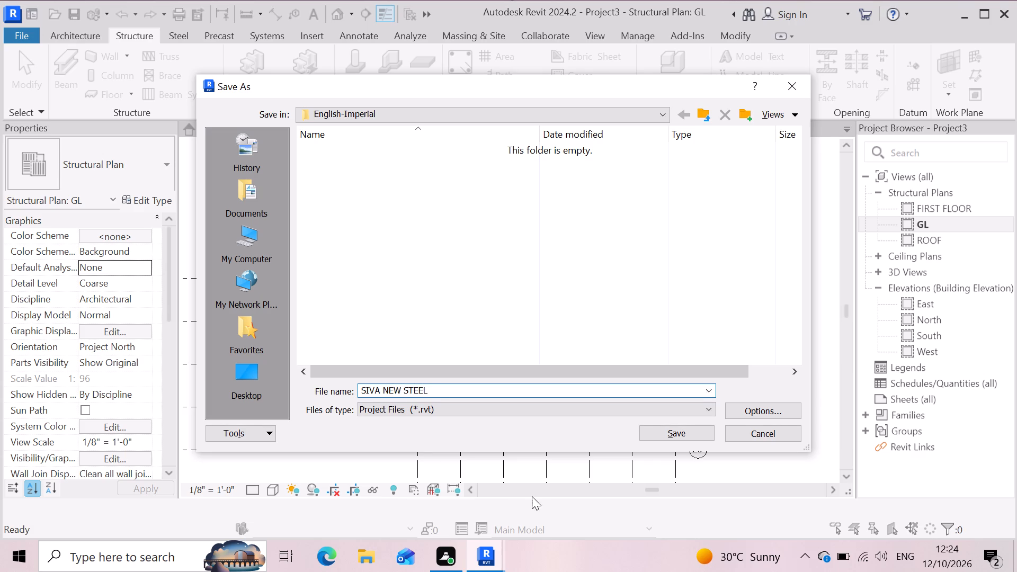
left_click(692, 436)
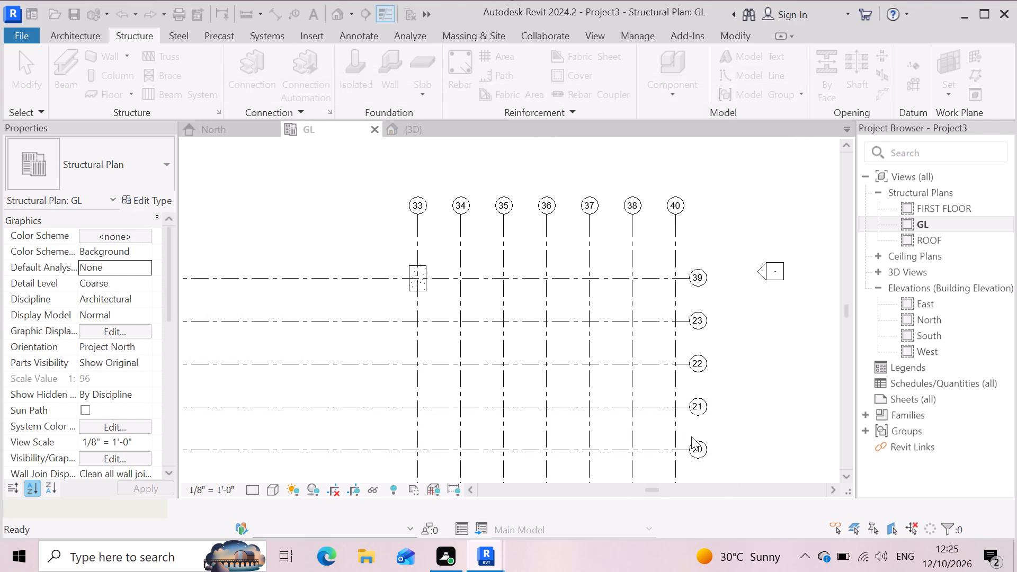
Delete the isolated rectangular footing at the intersection of grids 33 and 39 on the GL plan.
scroll(440, 284, "up", 1)
key("Escape")
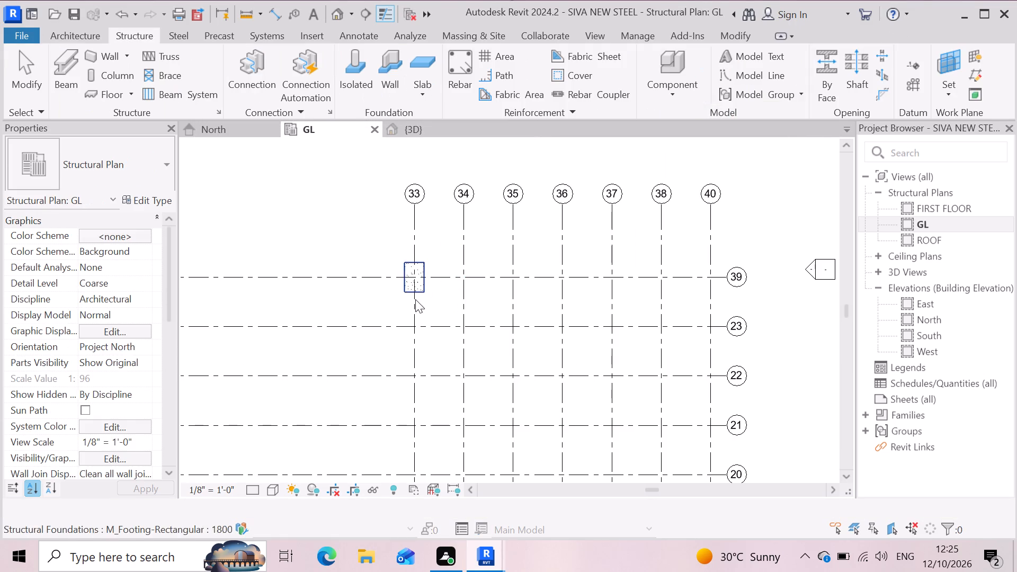
scroll(424, 289, "up", 2)
left_click(422, 289)
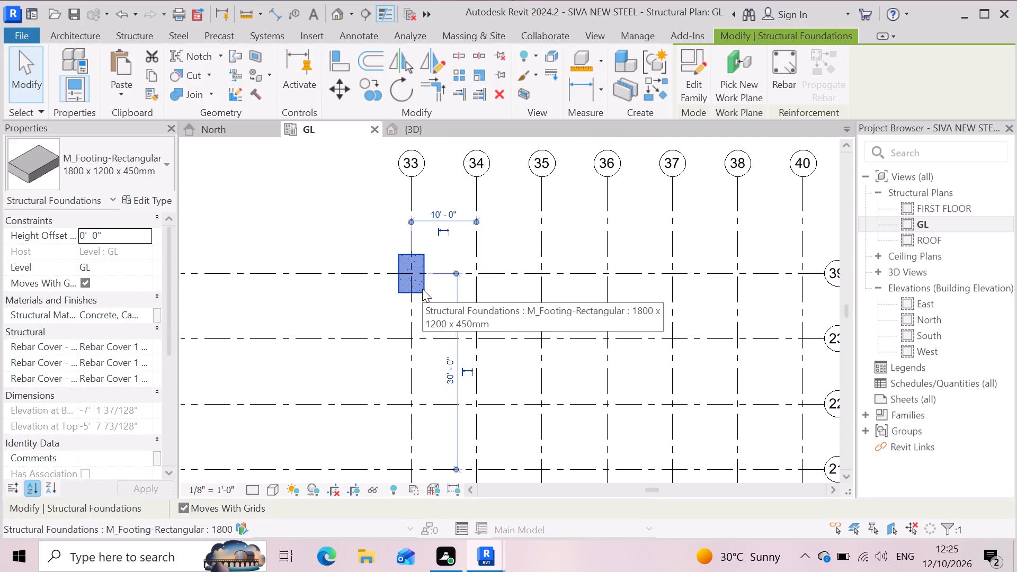
key("Delete")
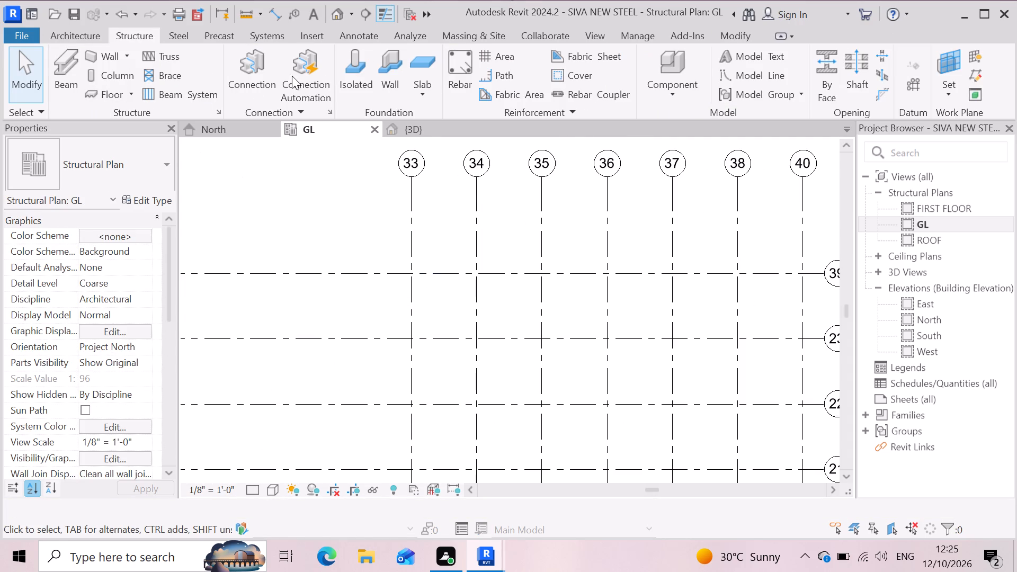
Duplicate the M_Footing-Rectangular 1800 x 1200 x 450mm type as a new isolated foundation type.
left_click(355, 58)
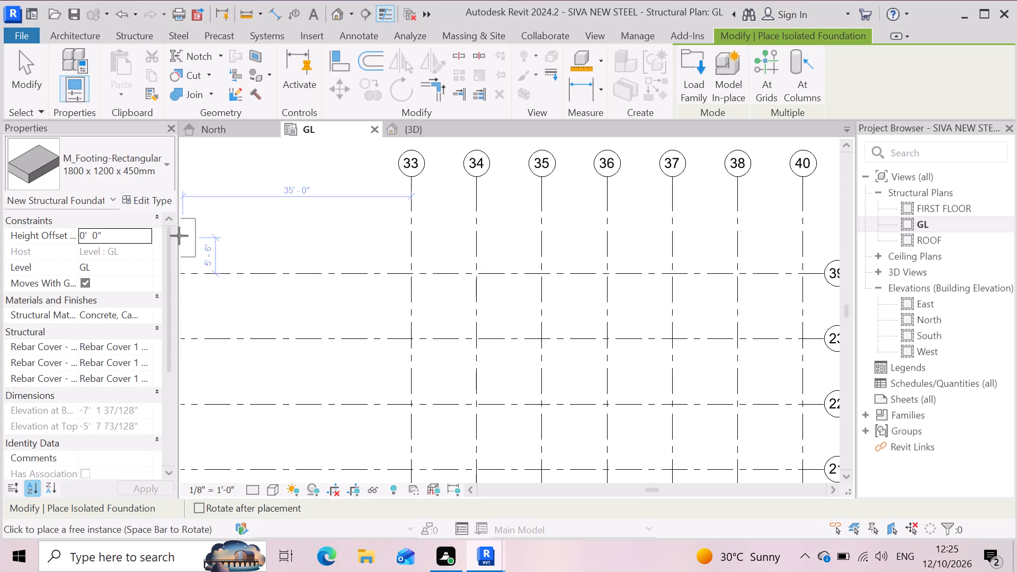
left_click(153, 199)
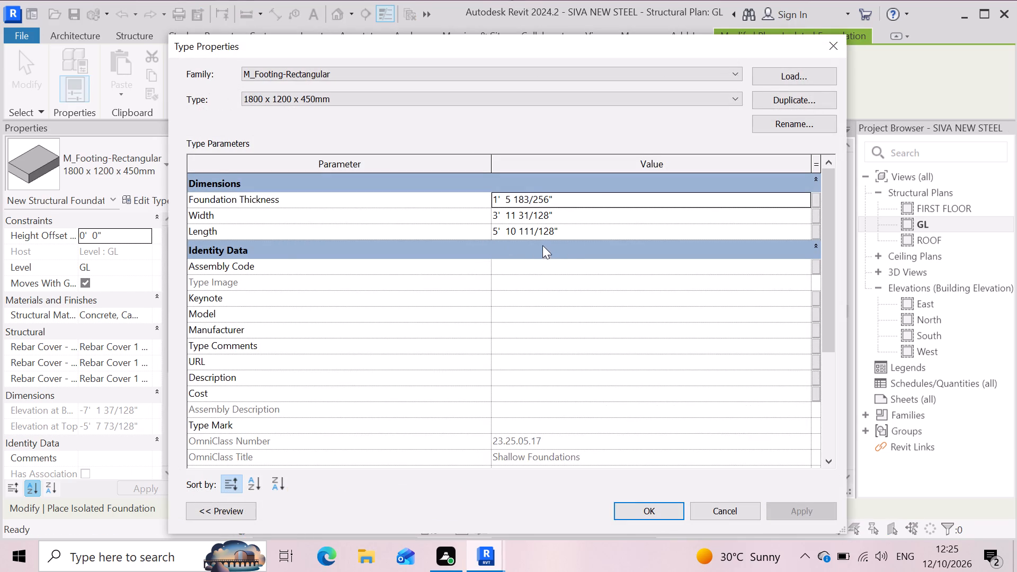
left_click(814, 101)
left_click(549, 278)
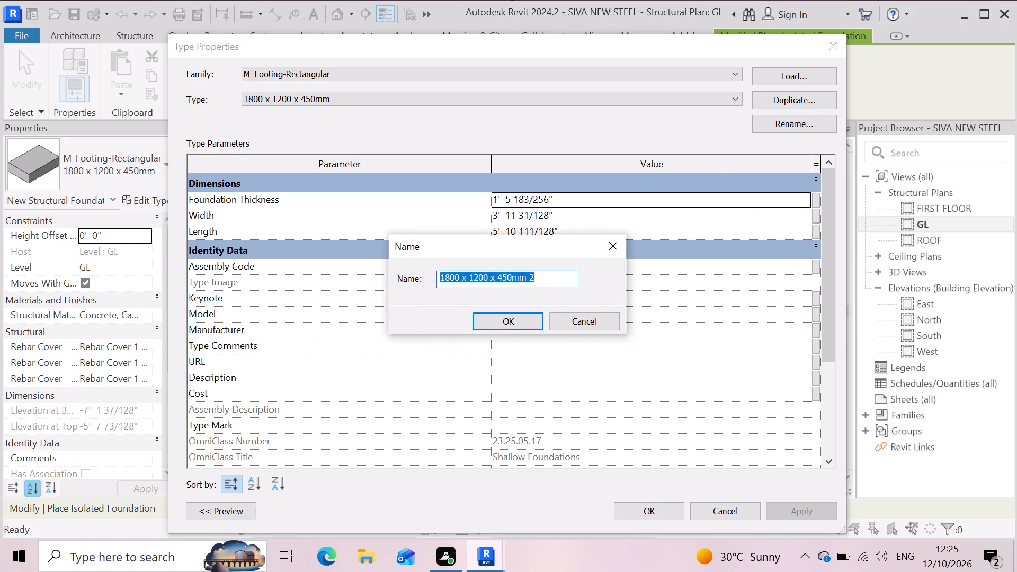
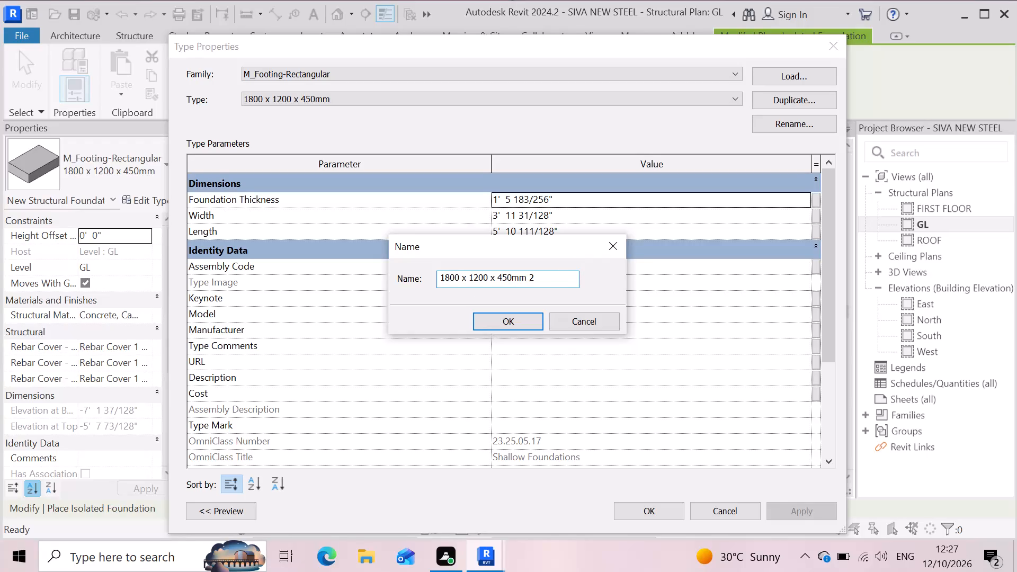
Name the duplicated rectangular footing type 7'2.614" x 1200 x 450mm 2.
left_click(458, 278)
key("BackSpace")
key("BackSpace")
key("BackSpace")
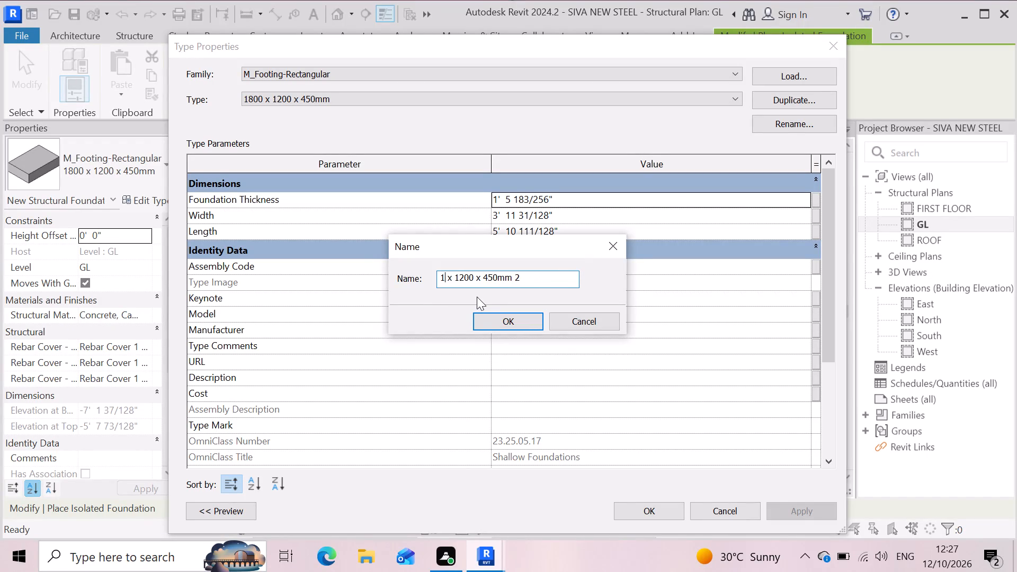
key("BackSpace")
key("7")
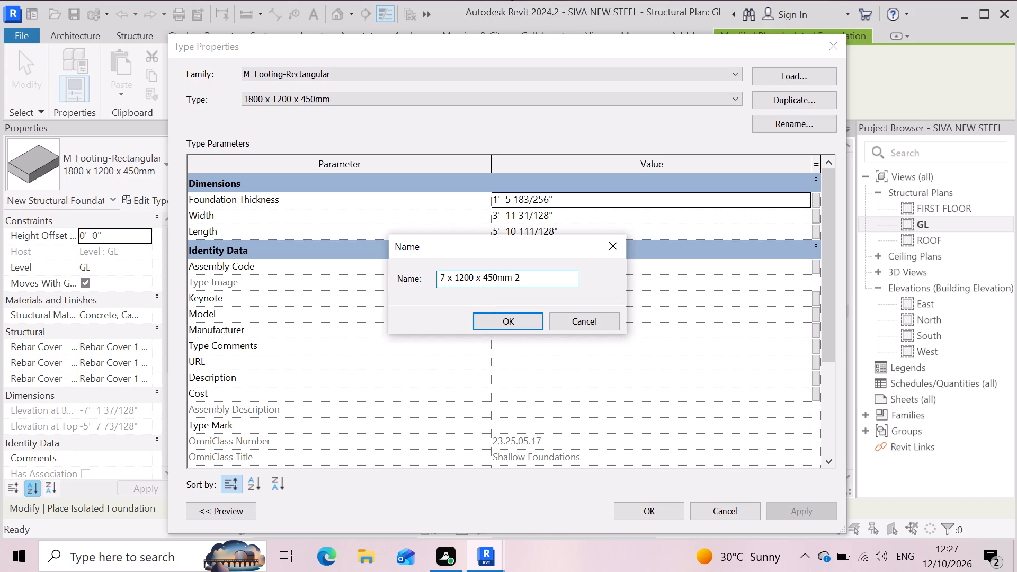
key("apostrophe")
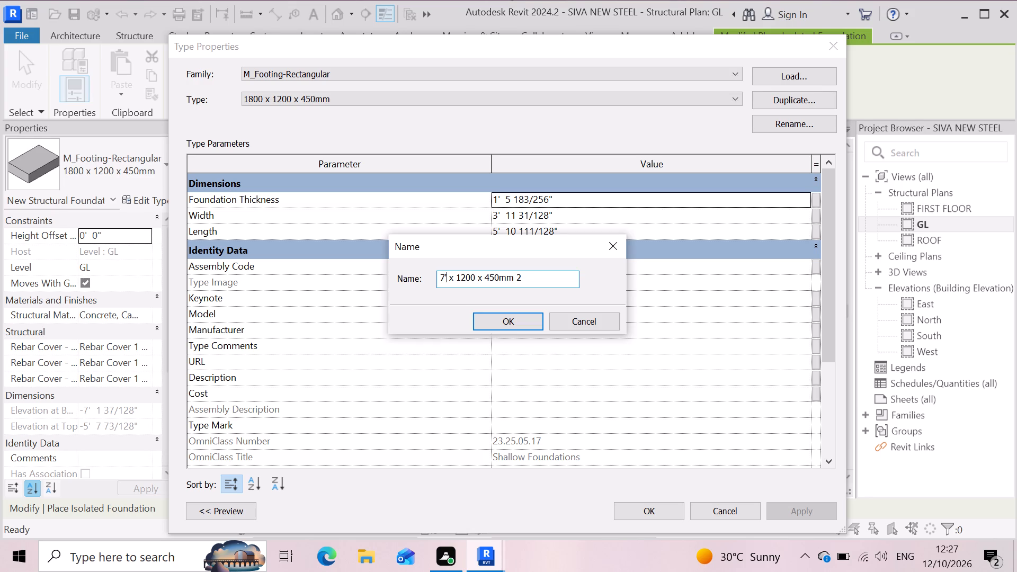
key("2")
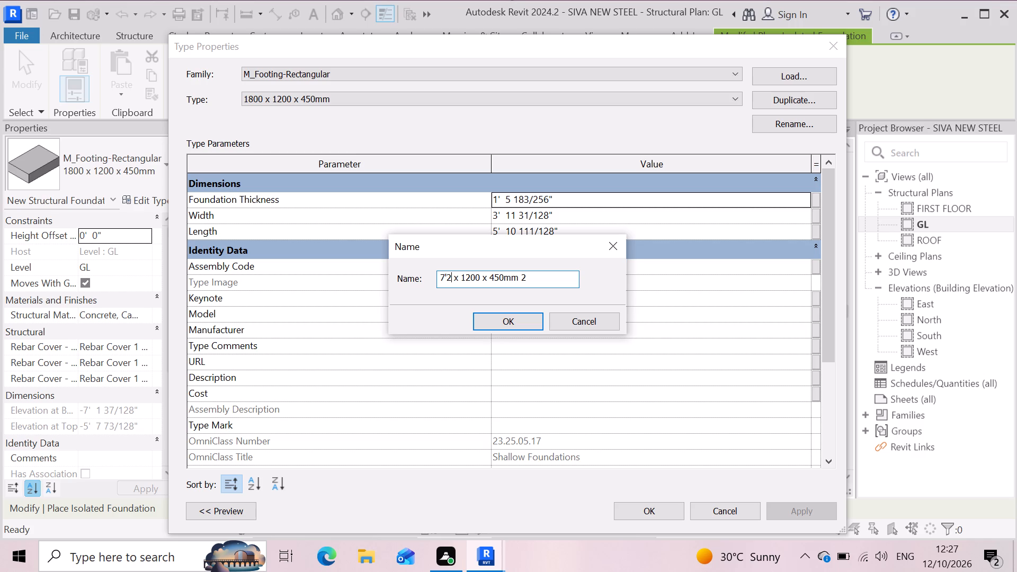
key("period")
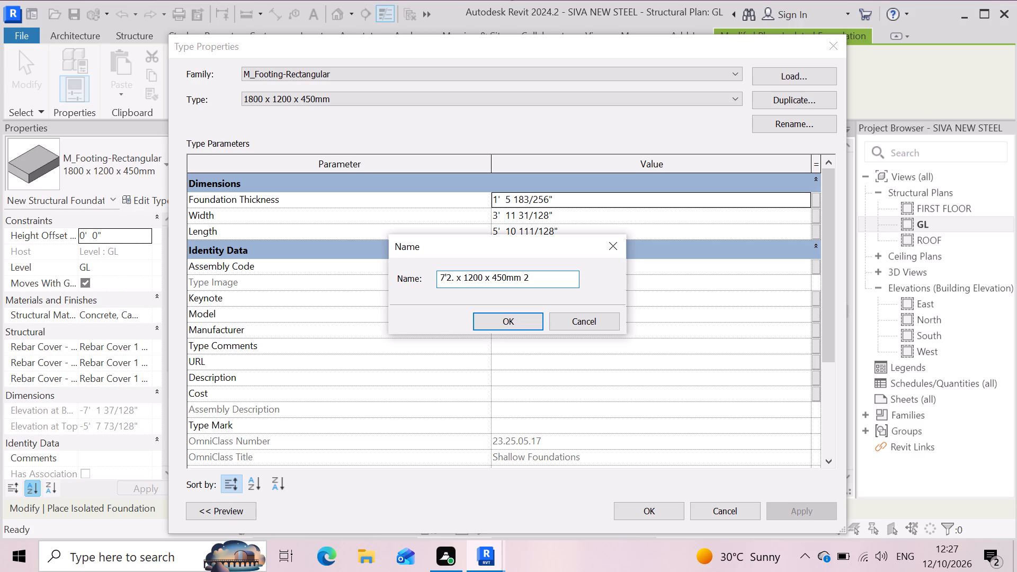
key("6")
type("14")
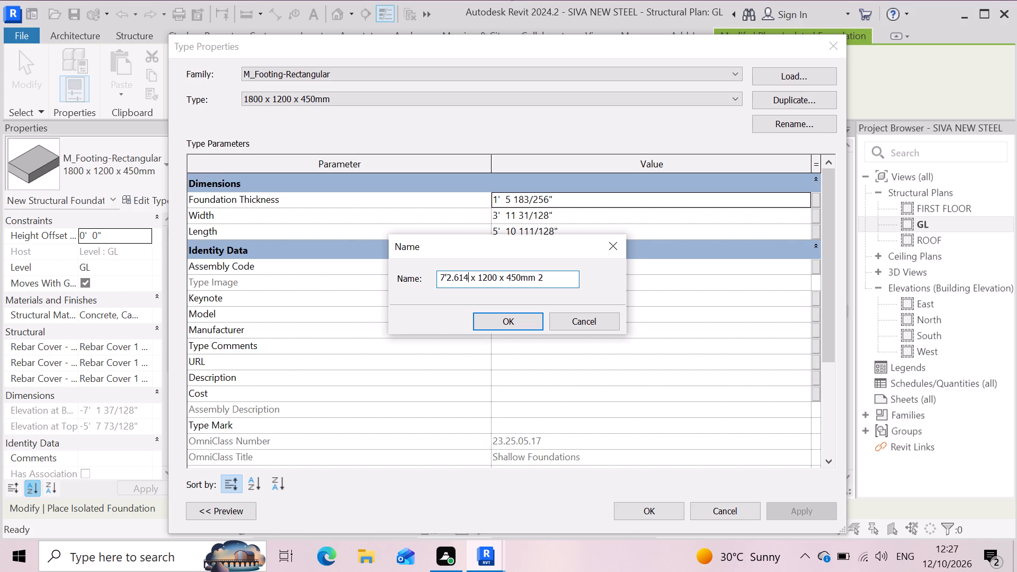
key("shift+quotedbl")
key("Return")
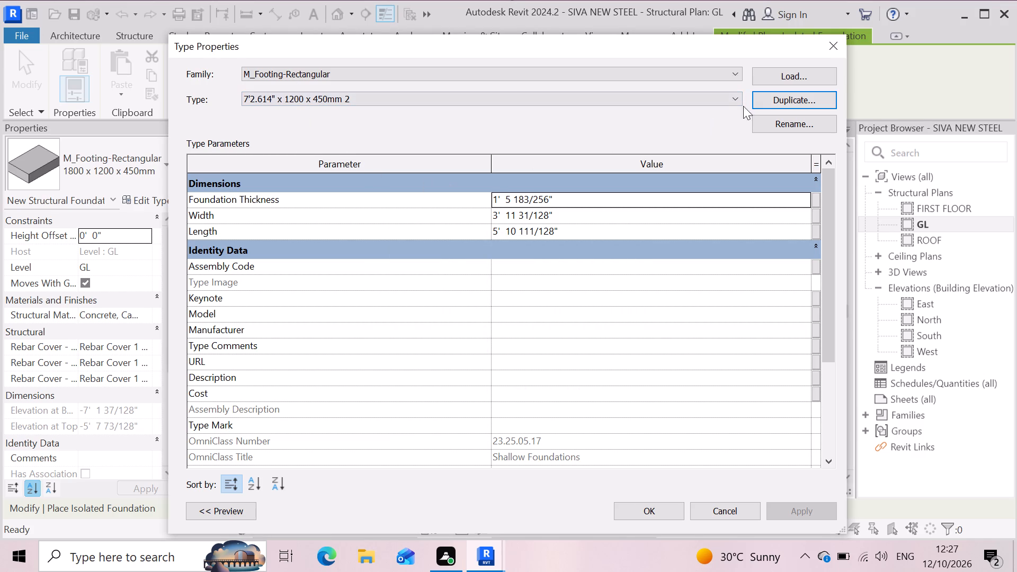
Duplicate the 7'2.614" x 1200 x 450mm 2 footing type and start editing the new type's name.
left_click(794, 98)
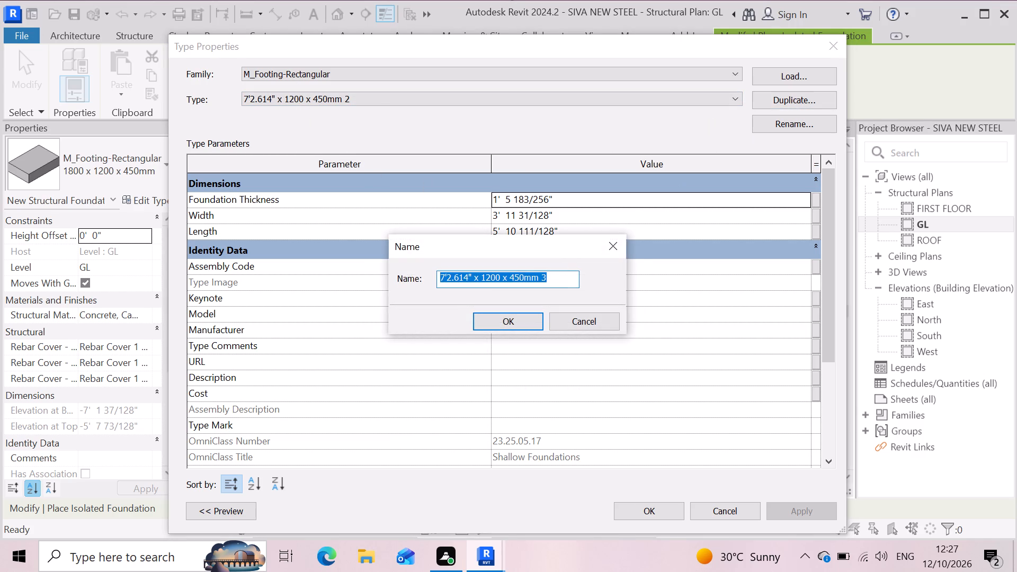
left_click(502, 278)
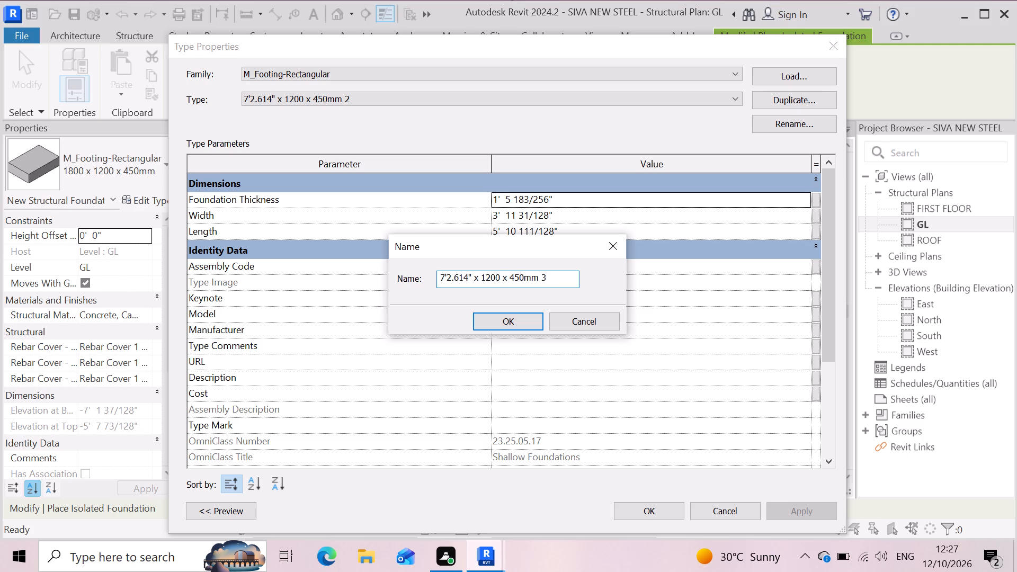
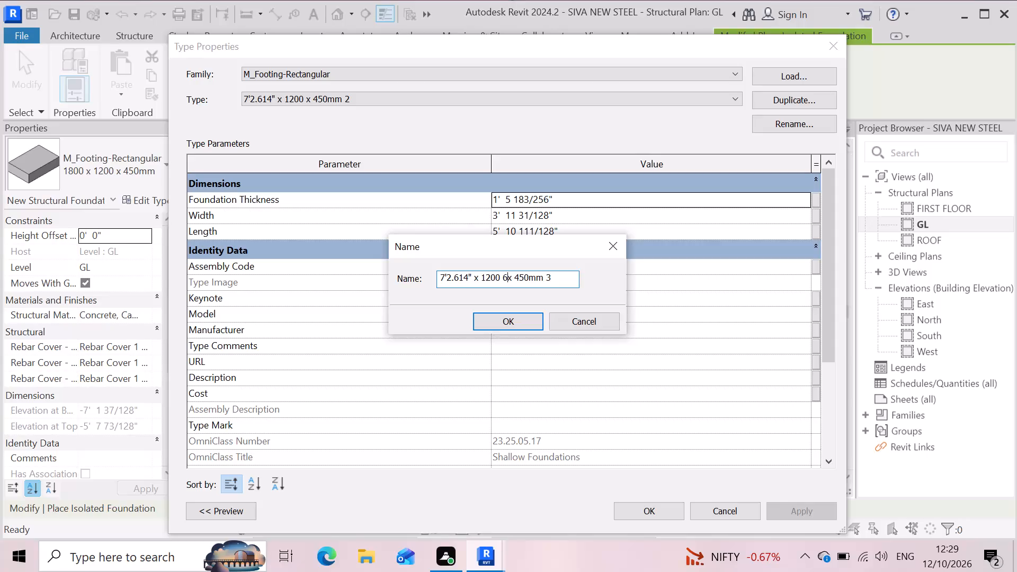
Replace the middle dimension, 1200, in the new footing type's name with 6561'.68".
key("BackSpace")
key("BackSpace")
key("BackSpace")
key("BackSpace")
key("BackSpace")
key("BackSpace")
key("6")
key("apostrophe")
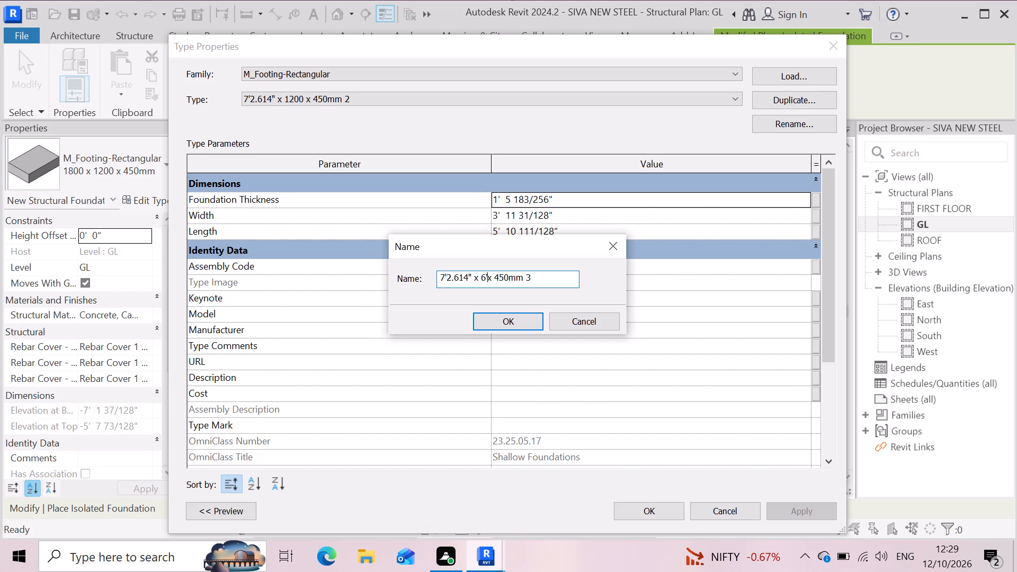
key("BackSpace")
key("5")
type("61")
key("period")
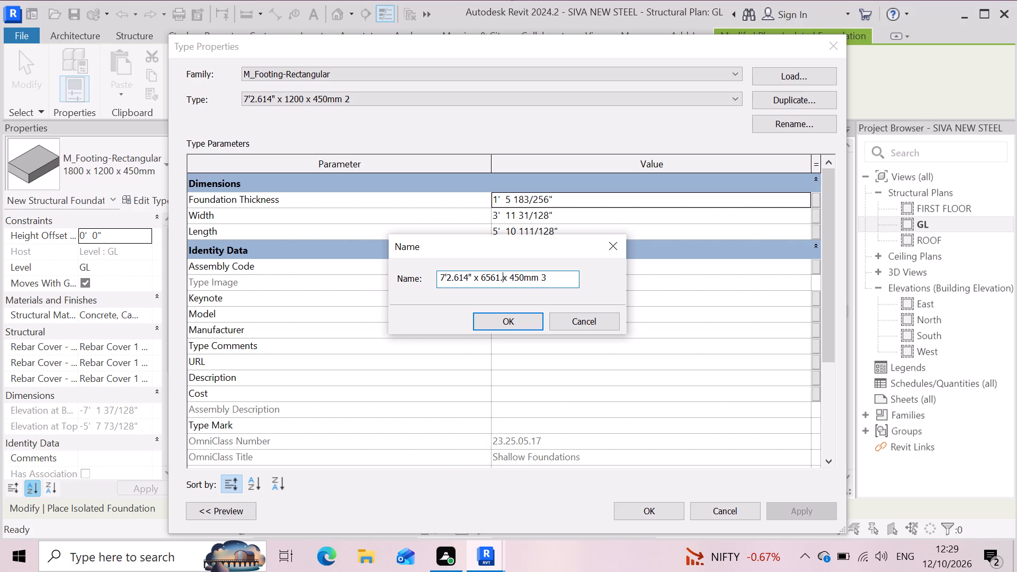
key("apostrophe")
key("BackSpace")
key("BackSpace")
key("apostrophe")
key("period")
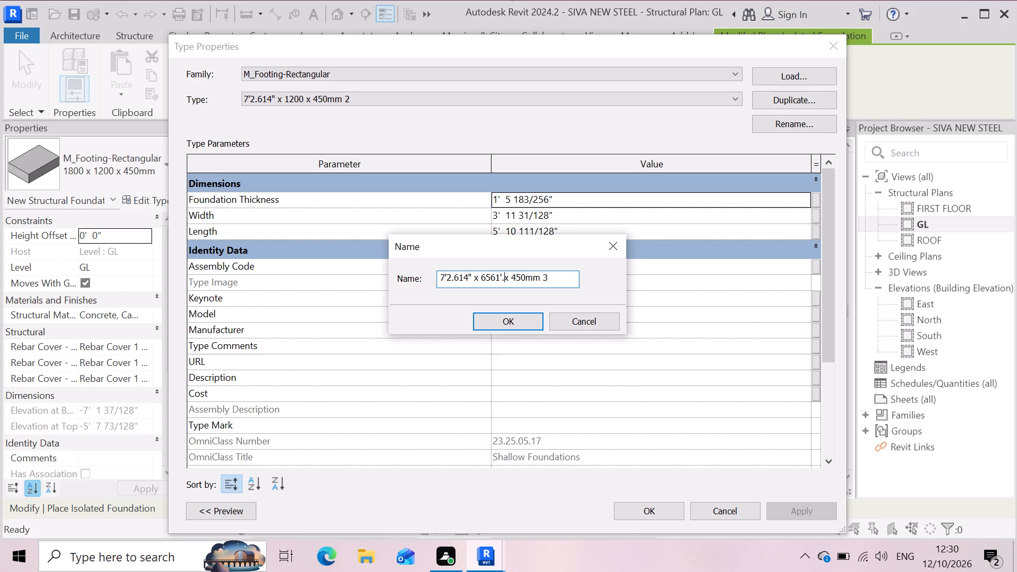
type("68")
key("shift+quotedbl")
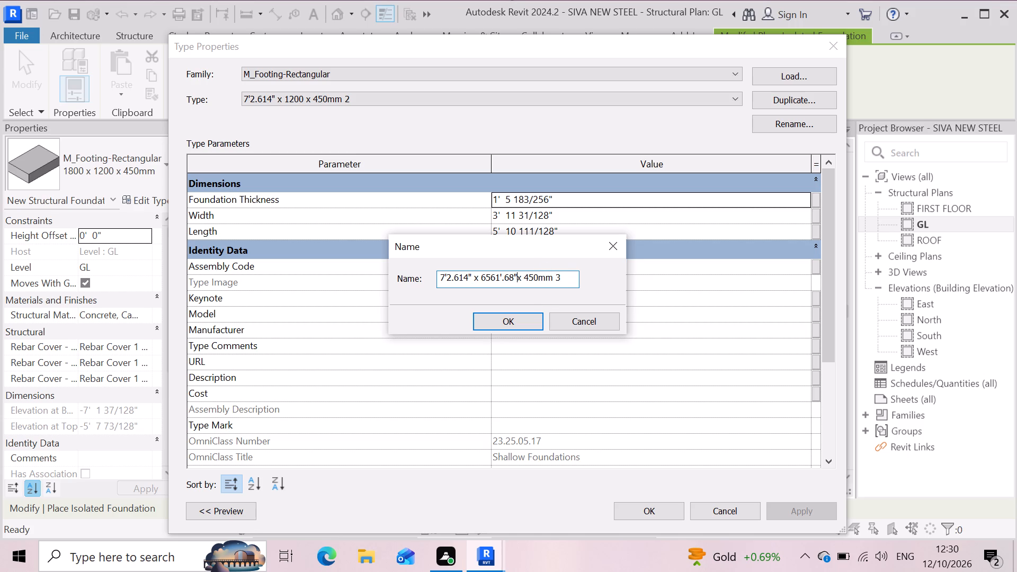
Replace 450 in the type name with 2132'.55", creating the footing type 7'2.614" x 6561'.68"x 2132'.55"mm 3, and accept its properties.
left_click(540, 279)
key("BackSpace")
key("BackSpace")
key("BackSpace")
type("21")
type("32")
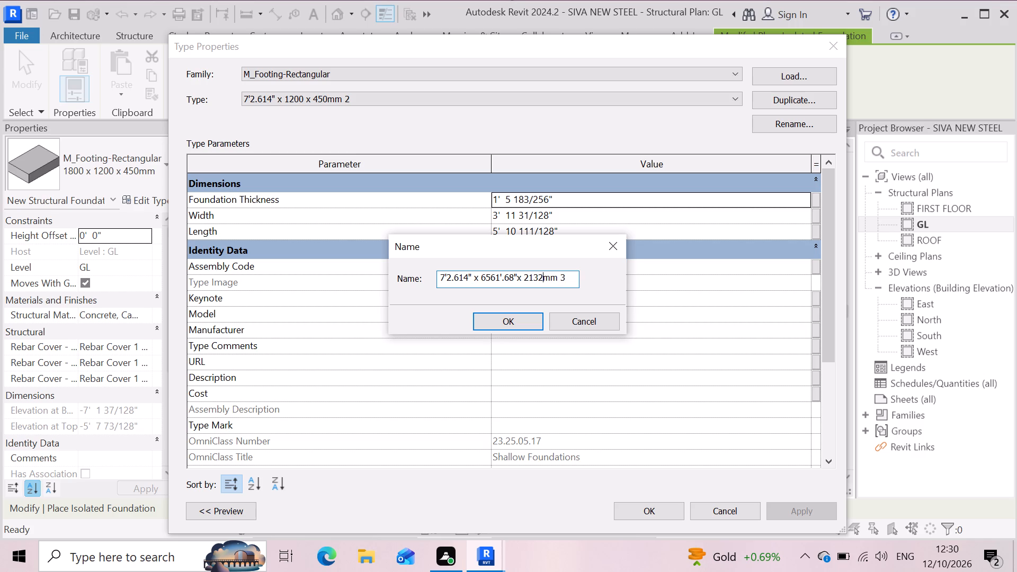
key("apostrophe")
key("period")
type("55")
key("shift+quotedbl")
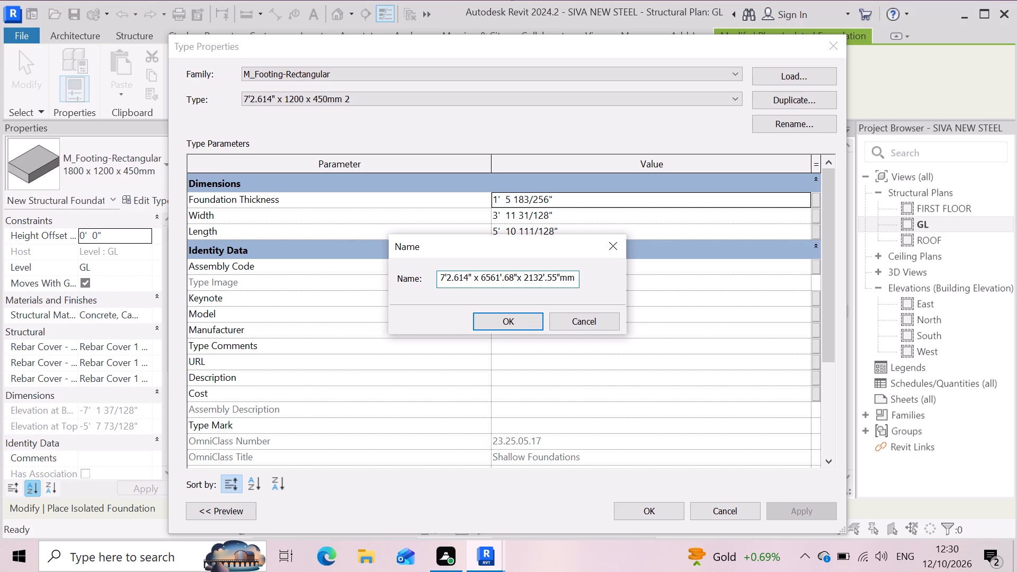
left_click(528, 320)
left_click(654, 508)
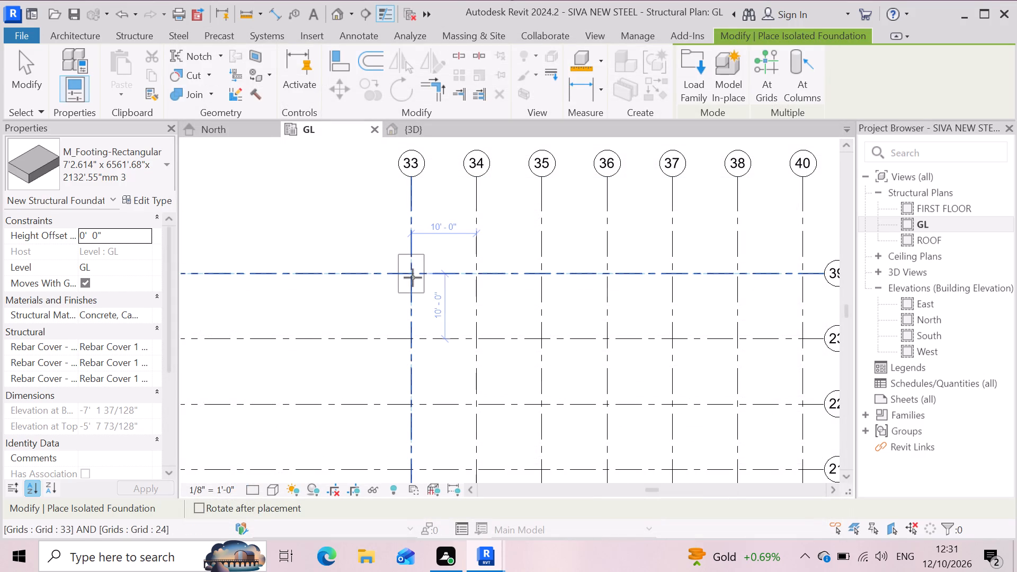
Place one isolated footing of the new type at the intersection of grids 33 and 39.
scroll(410, 275, "up", 3)
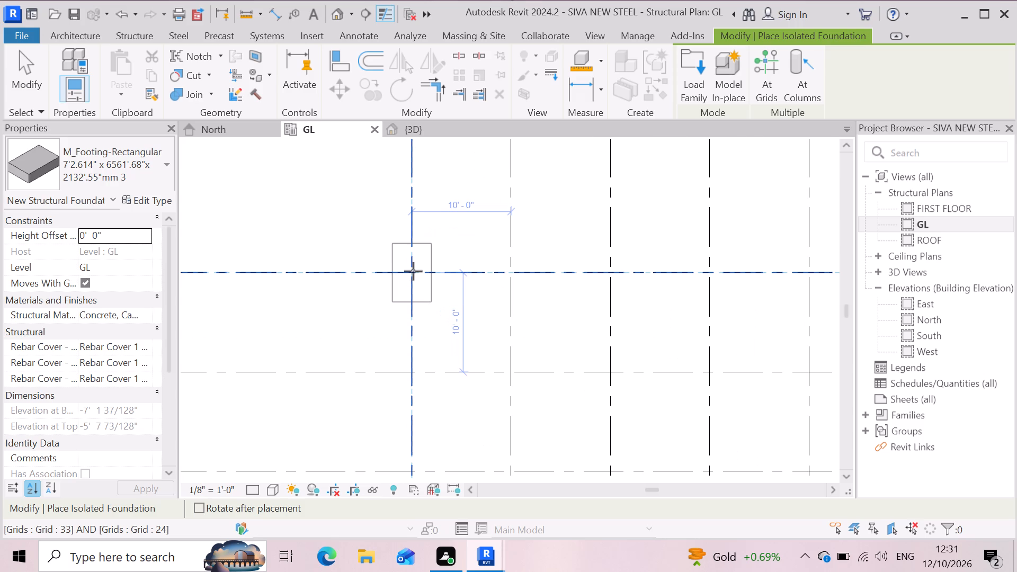
scroll(413, 271, "down", 2)
left_click(411, 274)
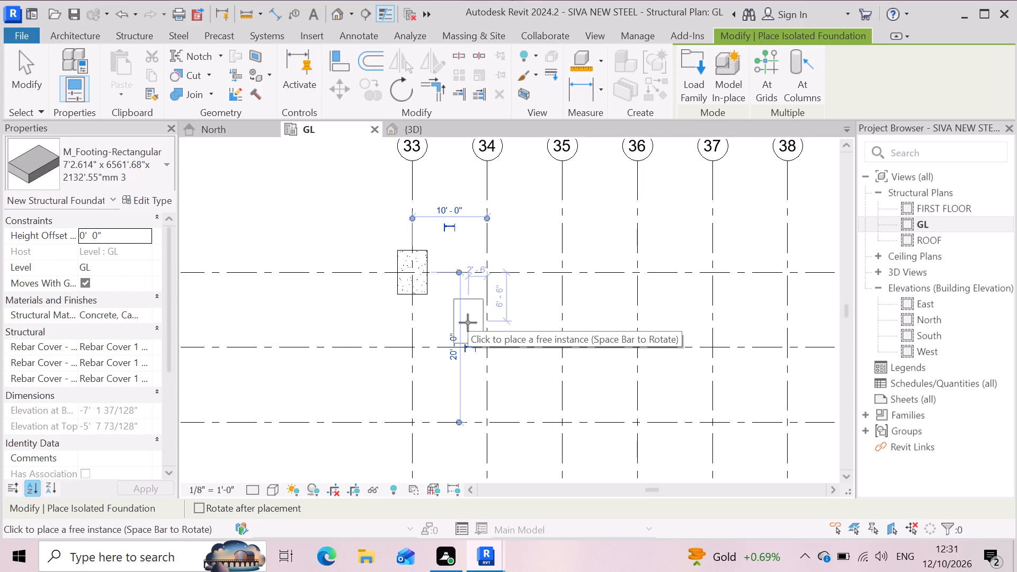
key("Escape")
Set the Foundation Thickness of the 7'2.614" x 6561'.68"x 2132'.55"mm 3 footing type to 2132'.55".
scroll(436, 272, "down", 3)
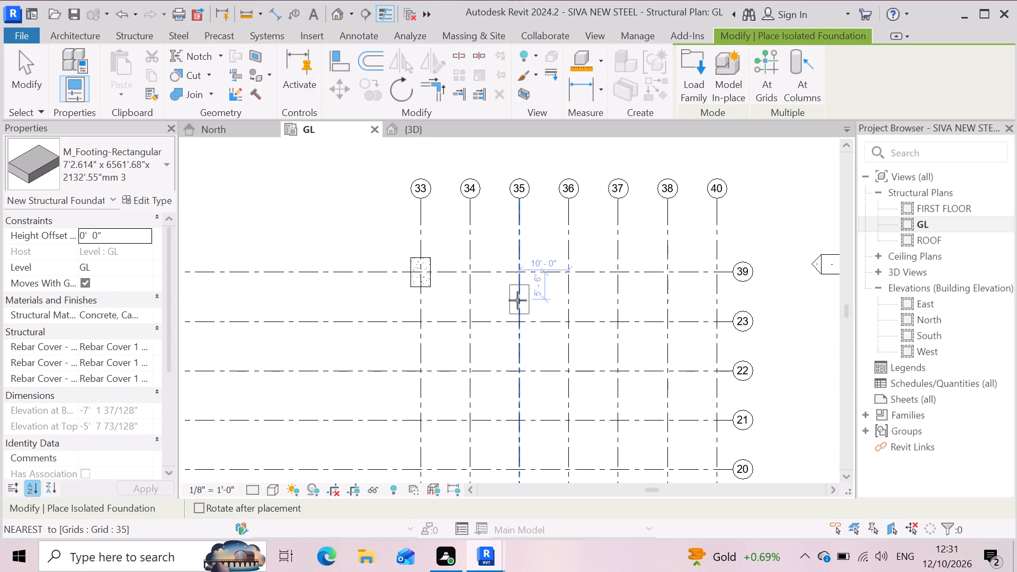
left_click(152, 200)
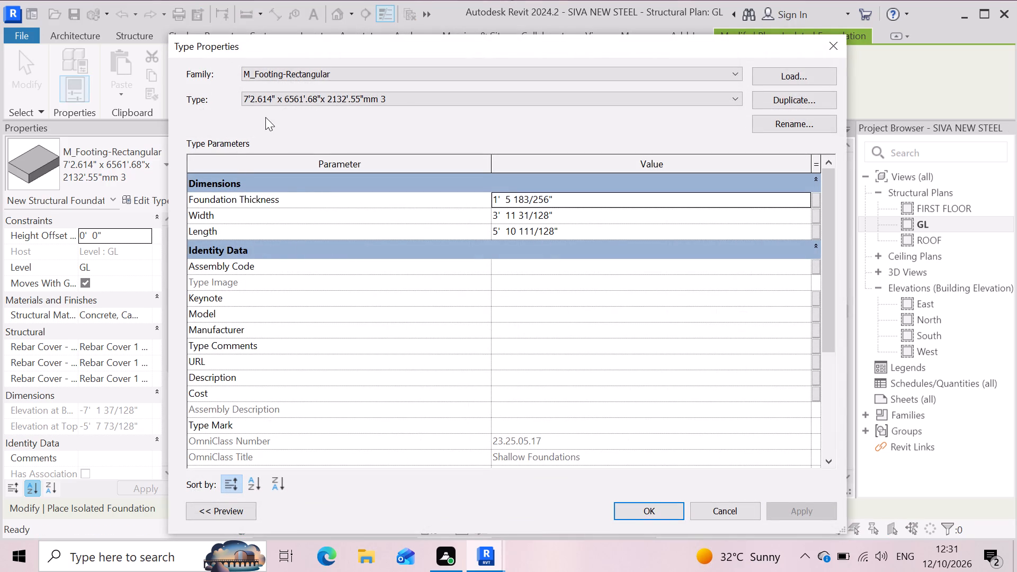
left_click(562, 199)
key("BackSpace")
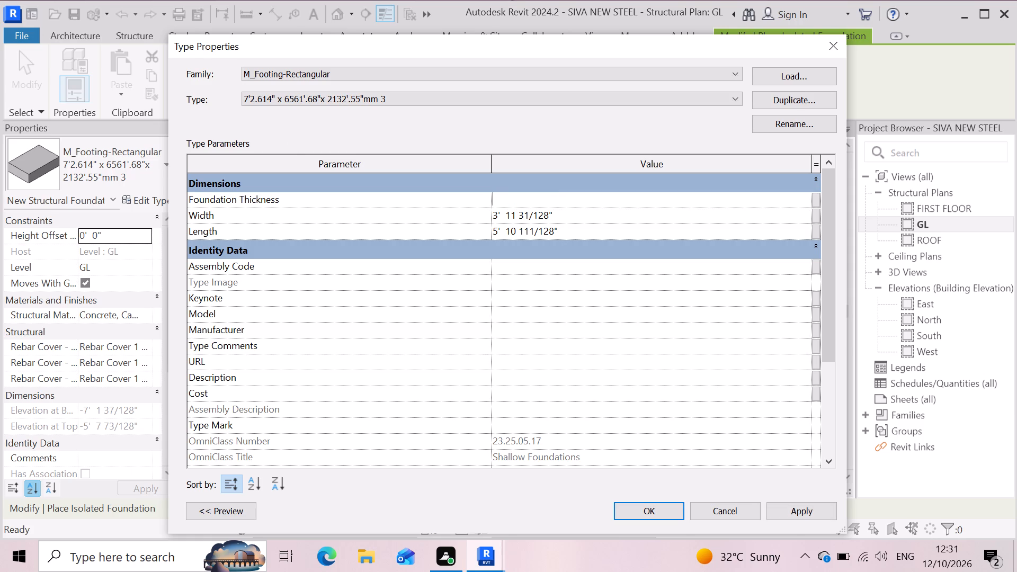
type("21")
type("32")
key("apostrophe")
key("period")
type("55")
key("shift+quotedbl")
key("Return")
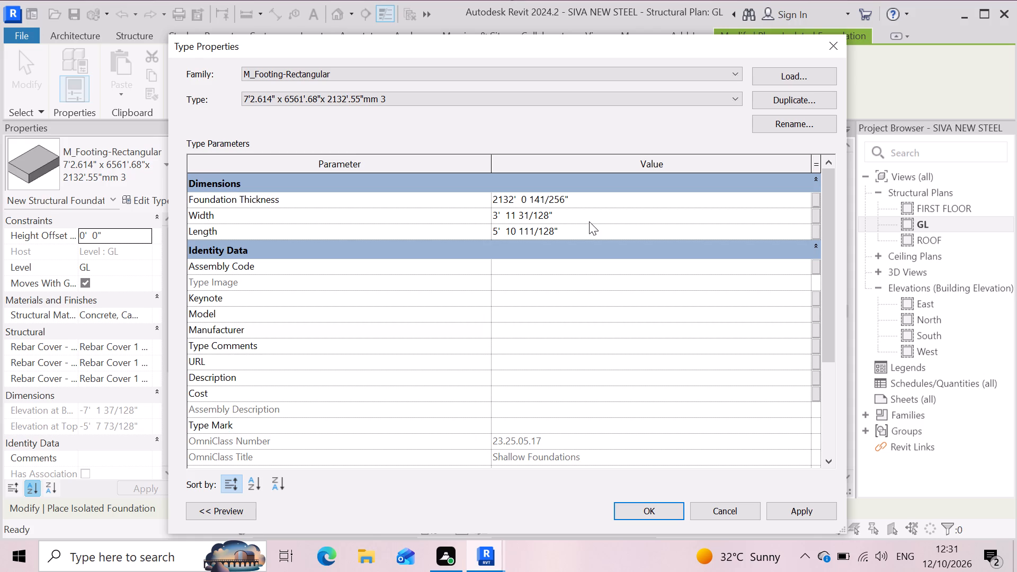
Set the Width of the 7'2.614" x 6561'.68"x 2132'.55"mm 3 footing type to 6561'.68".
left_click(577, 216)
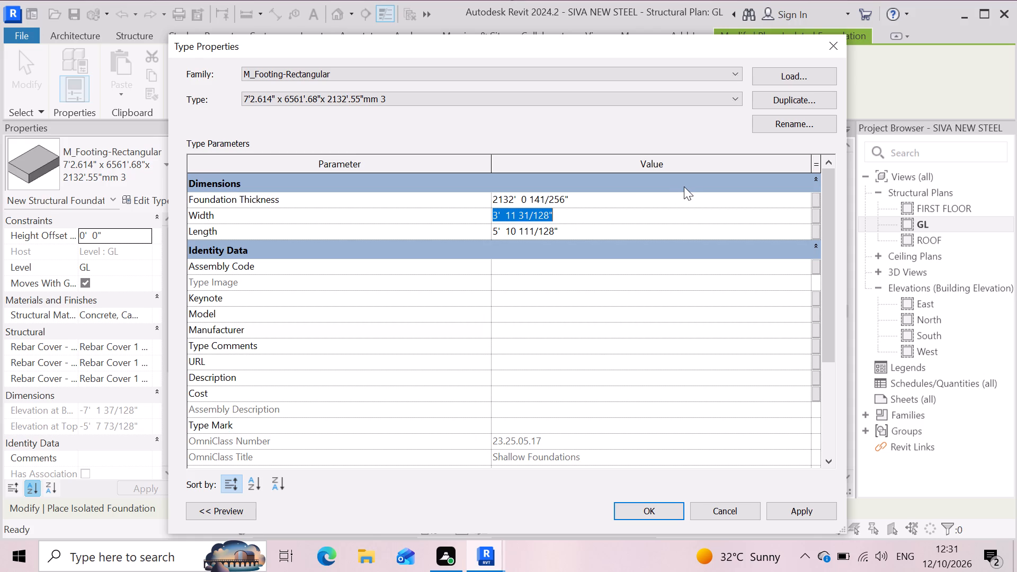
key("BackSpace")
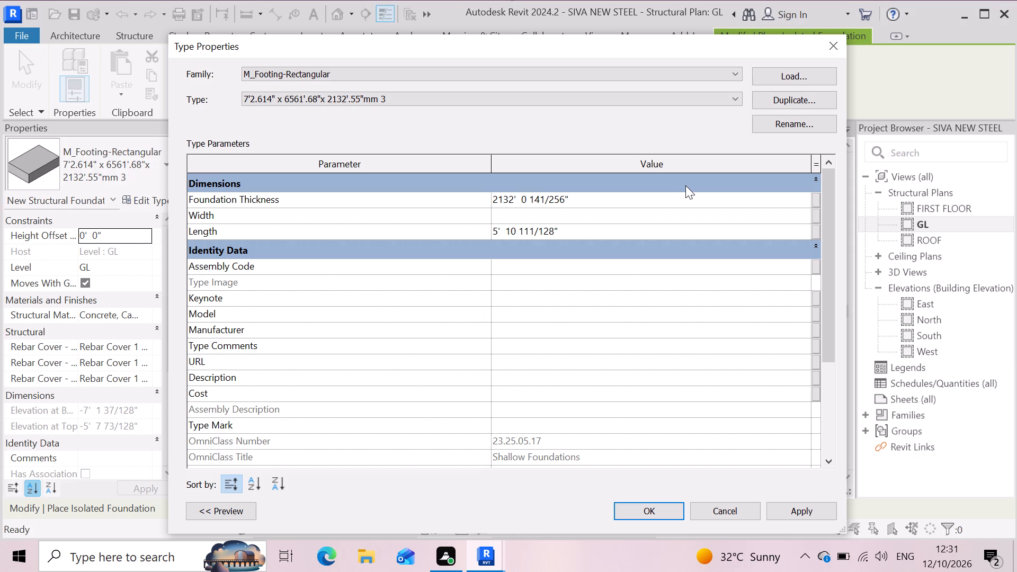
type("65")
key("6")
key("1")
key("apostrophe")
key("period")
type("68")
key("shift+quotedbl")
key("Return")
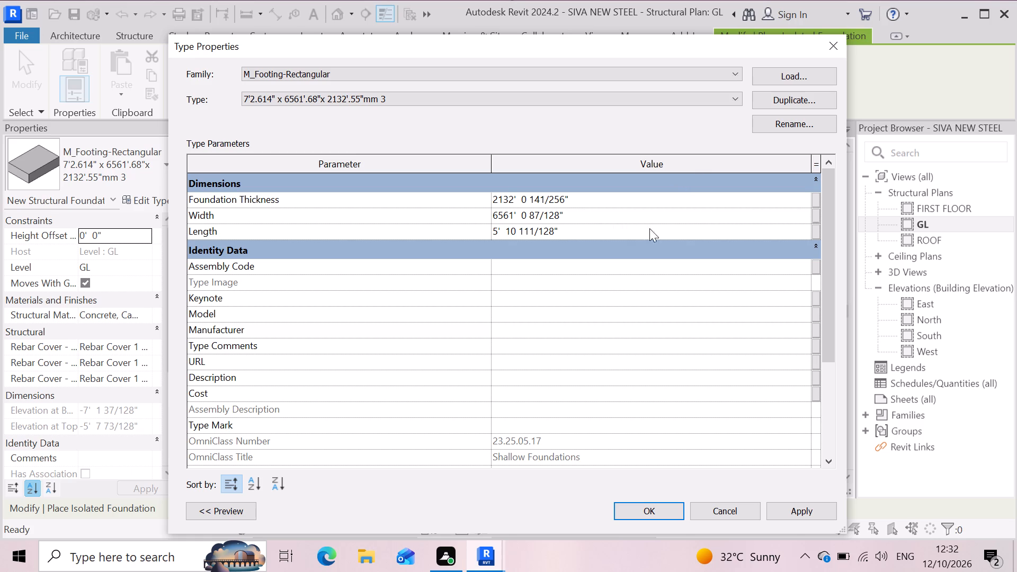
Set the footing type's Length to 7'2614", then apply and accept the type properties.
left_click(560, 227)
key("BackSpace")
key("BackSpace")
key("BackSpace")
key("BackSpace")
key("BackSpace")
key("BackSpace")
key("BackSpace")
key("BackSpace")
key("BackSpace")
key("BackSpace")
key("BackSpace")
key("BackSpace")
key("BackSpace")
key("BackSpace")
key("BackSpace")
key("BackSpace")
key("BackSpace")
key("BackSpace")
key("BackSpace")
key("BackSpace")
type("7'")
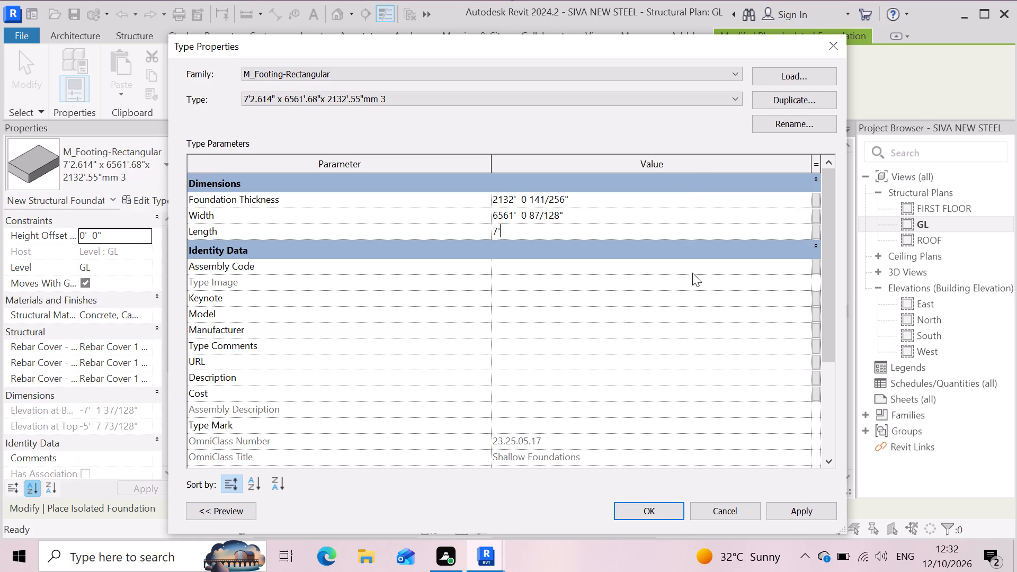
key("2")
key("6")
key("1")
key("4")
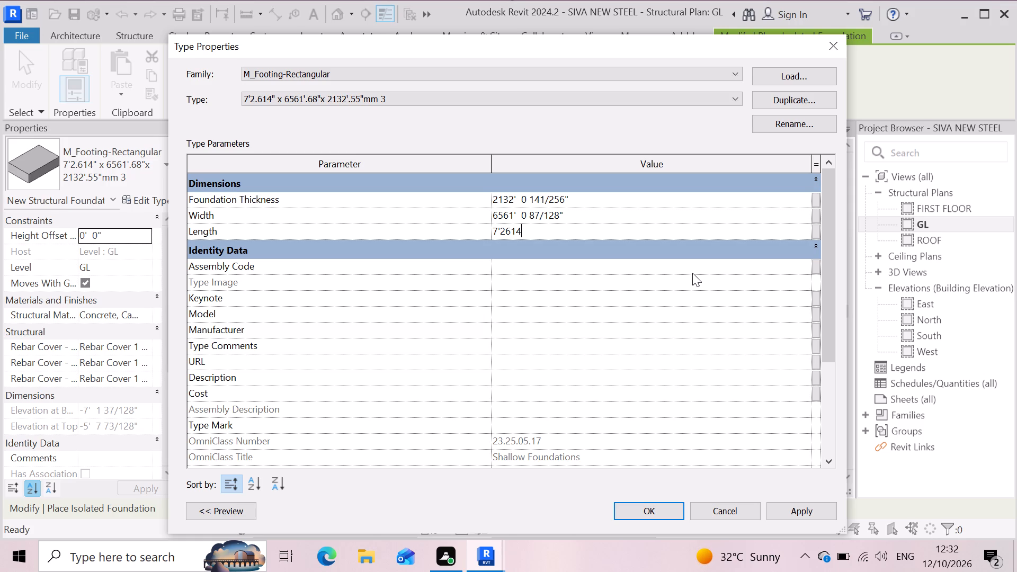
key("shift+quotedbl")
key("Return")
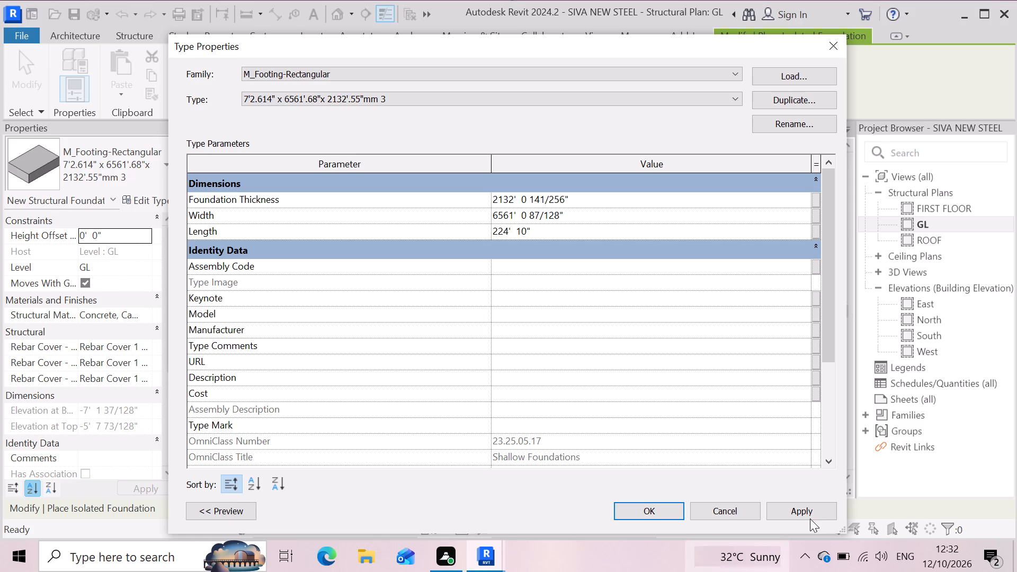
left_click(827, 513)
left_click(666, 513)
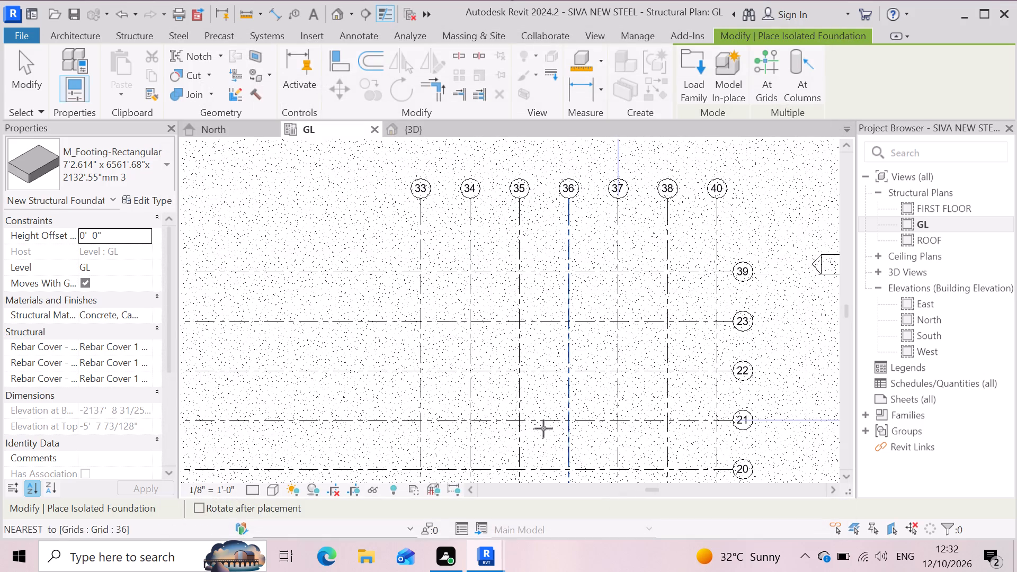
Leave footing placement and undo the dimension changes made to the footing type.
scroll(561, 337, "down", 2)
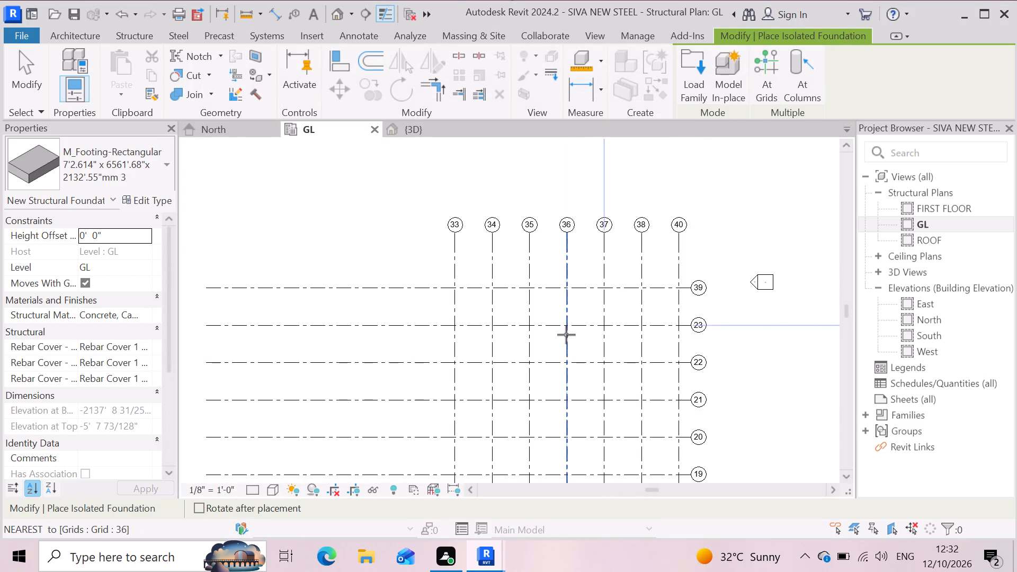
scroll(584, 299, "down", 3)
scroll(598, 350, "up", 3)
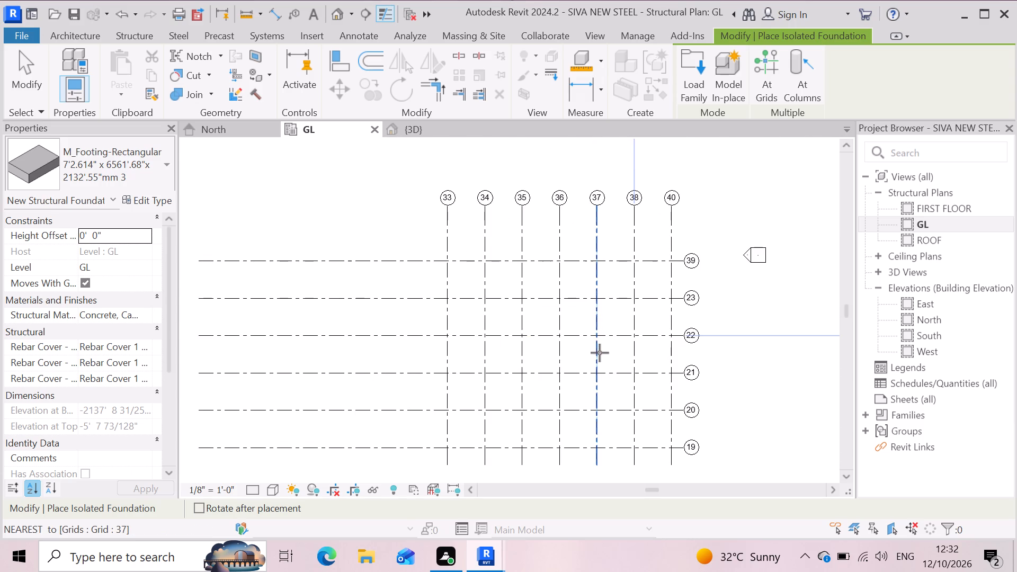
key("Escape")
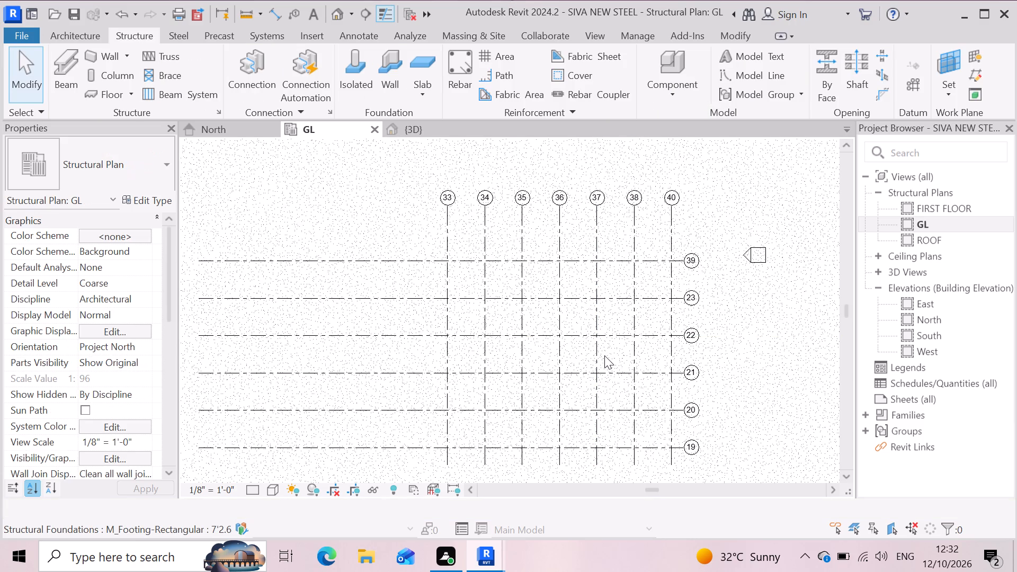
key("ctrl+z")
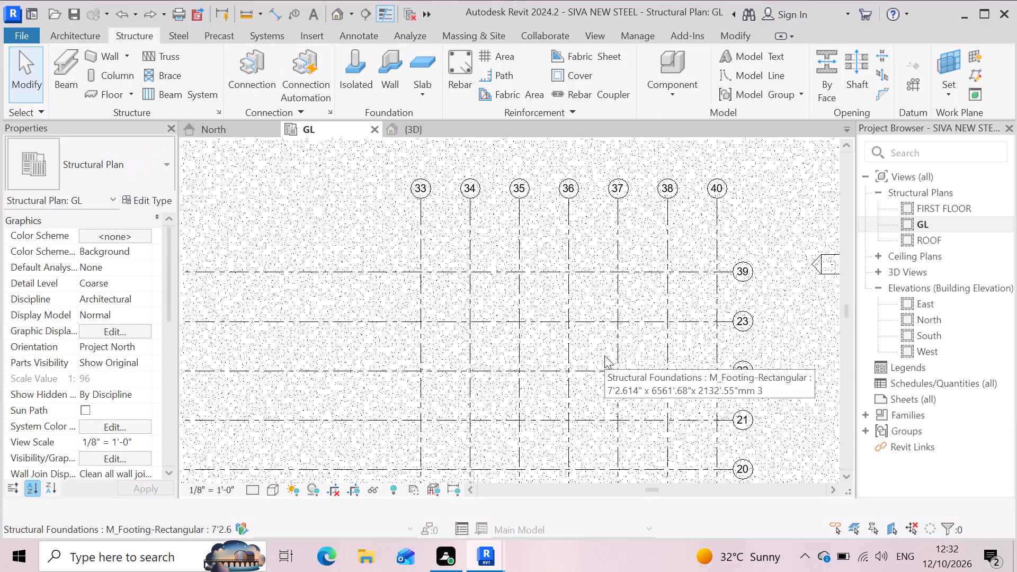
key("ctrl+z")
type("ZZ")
Select the footing at the intersection of grids 33 and 39 and open its type properties.
scroll(409, 282, "up", 6)
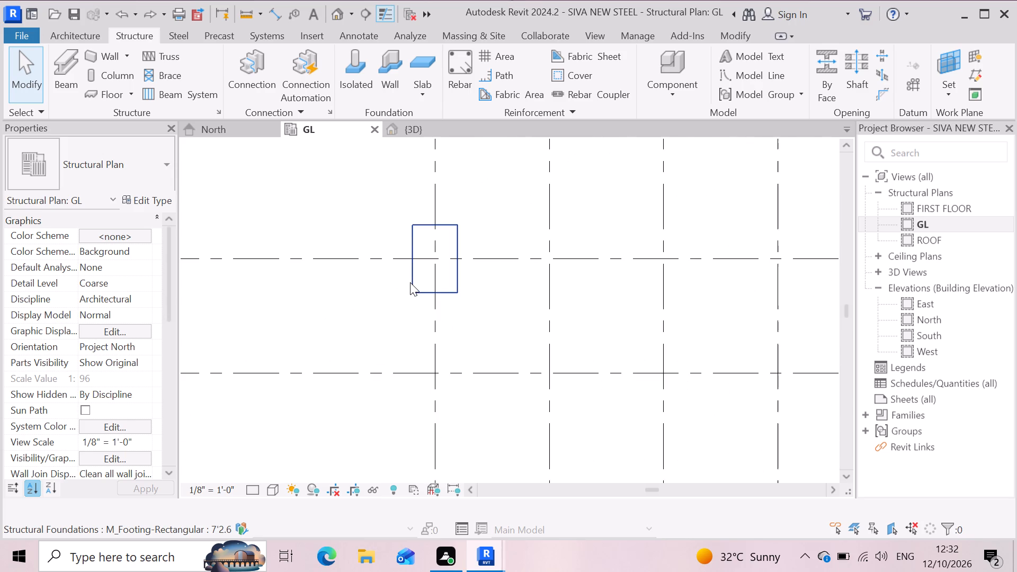
scroll(423, 291, "down", 2)
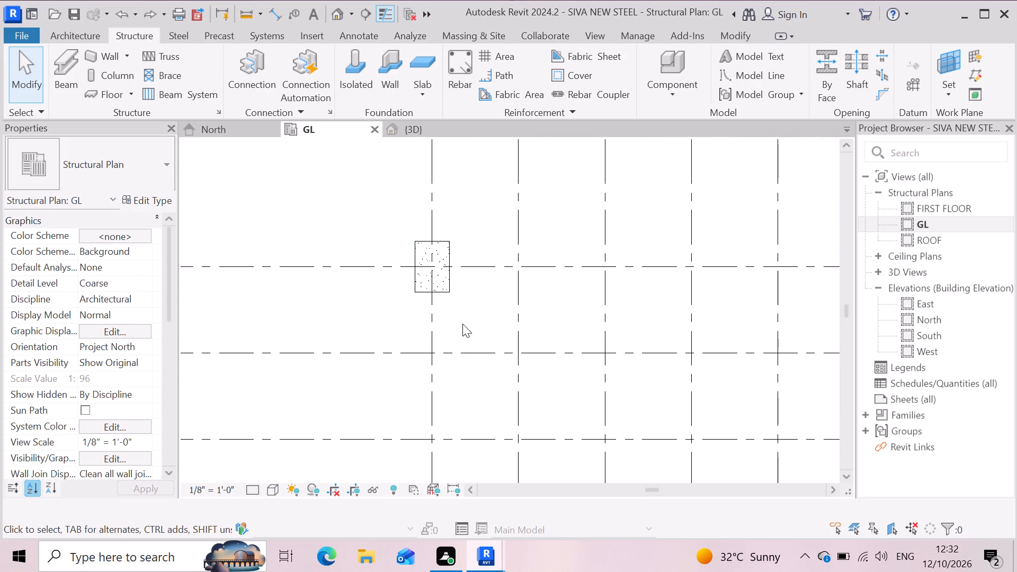
left_click(443, 294)
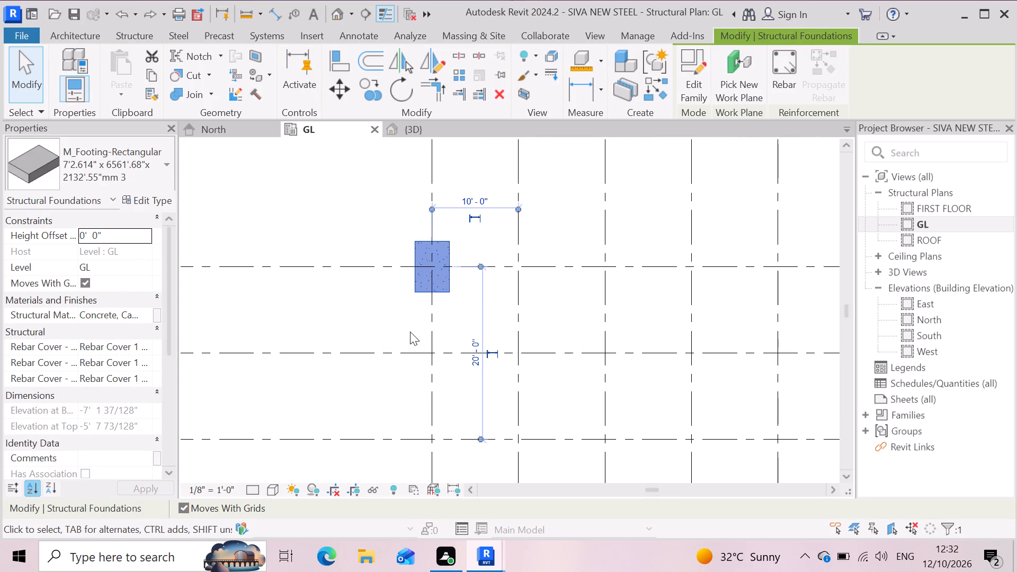
left_click(149, 200)
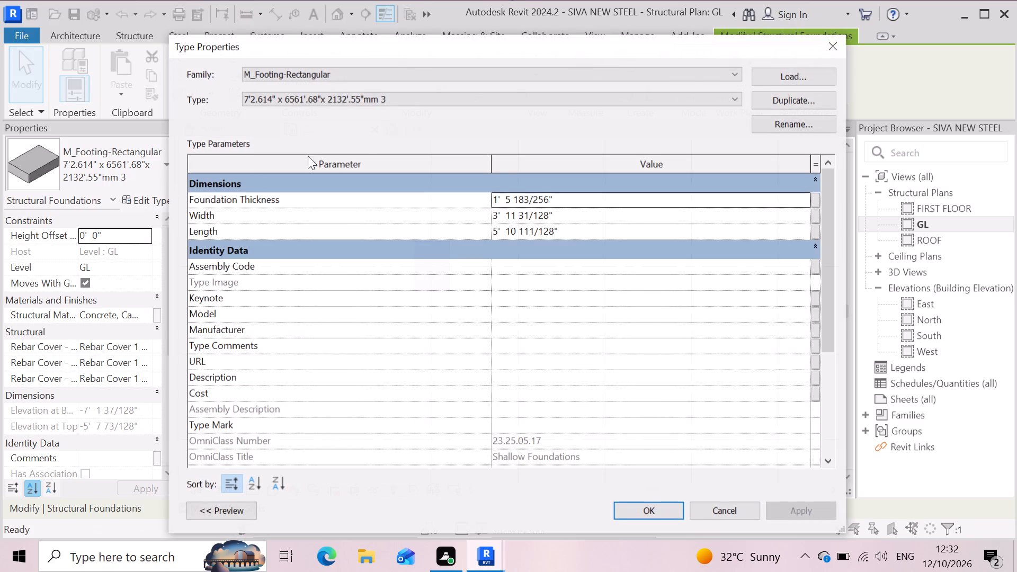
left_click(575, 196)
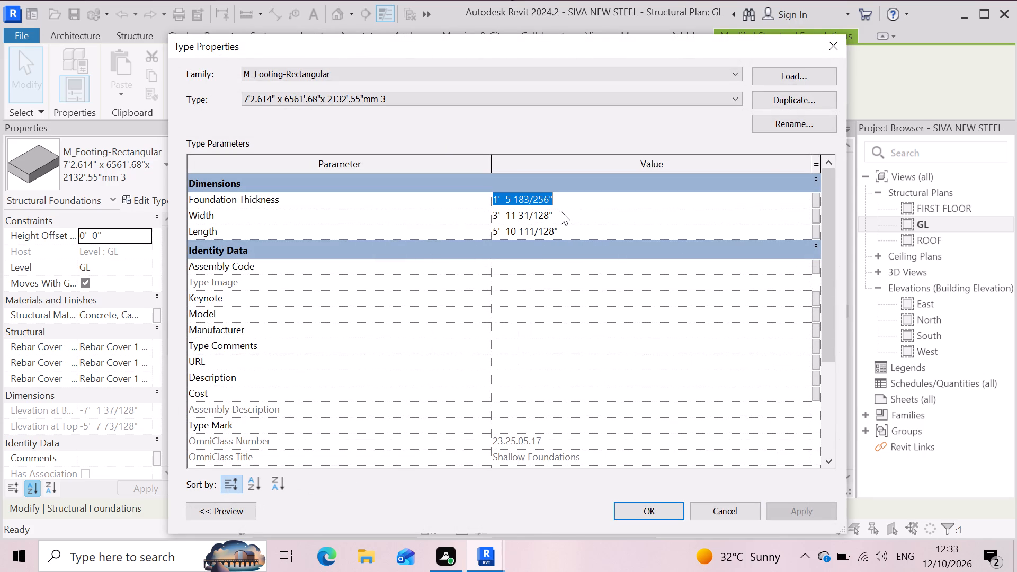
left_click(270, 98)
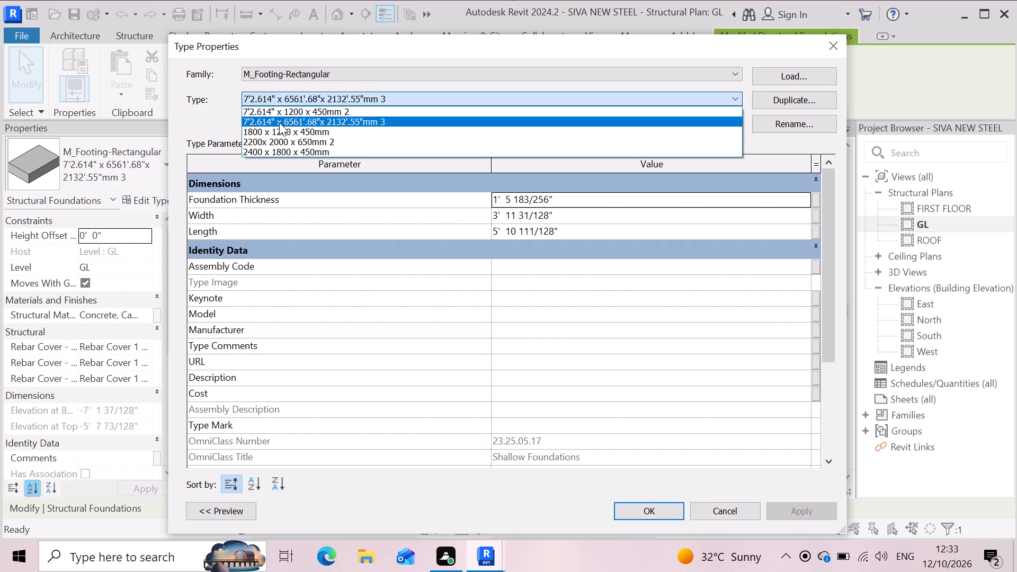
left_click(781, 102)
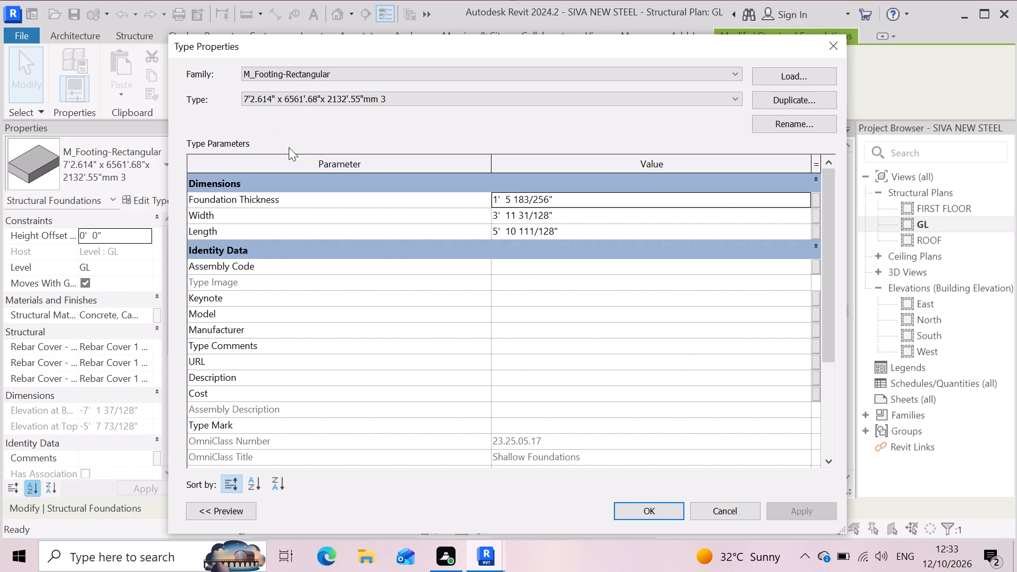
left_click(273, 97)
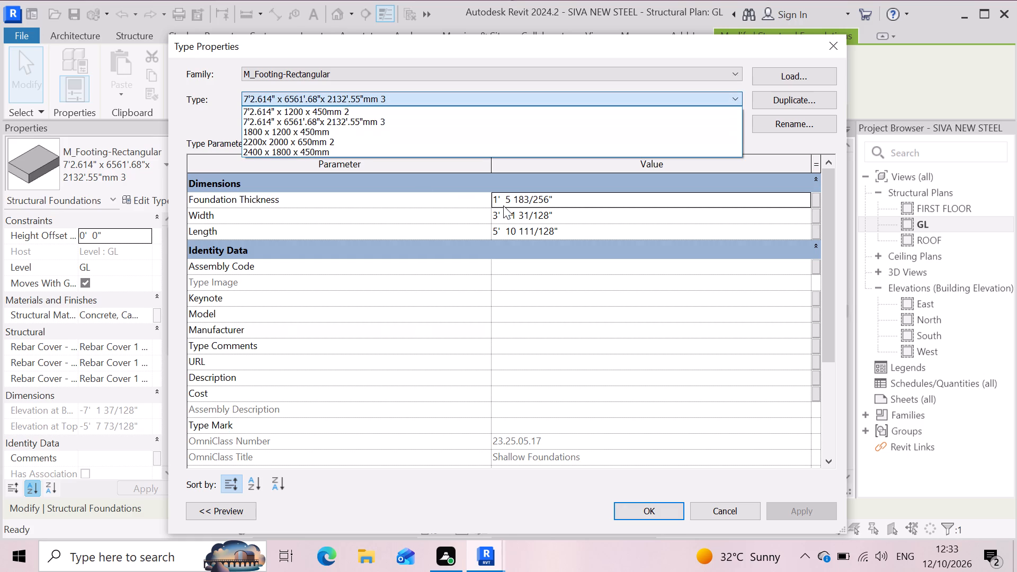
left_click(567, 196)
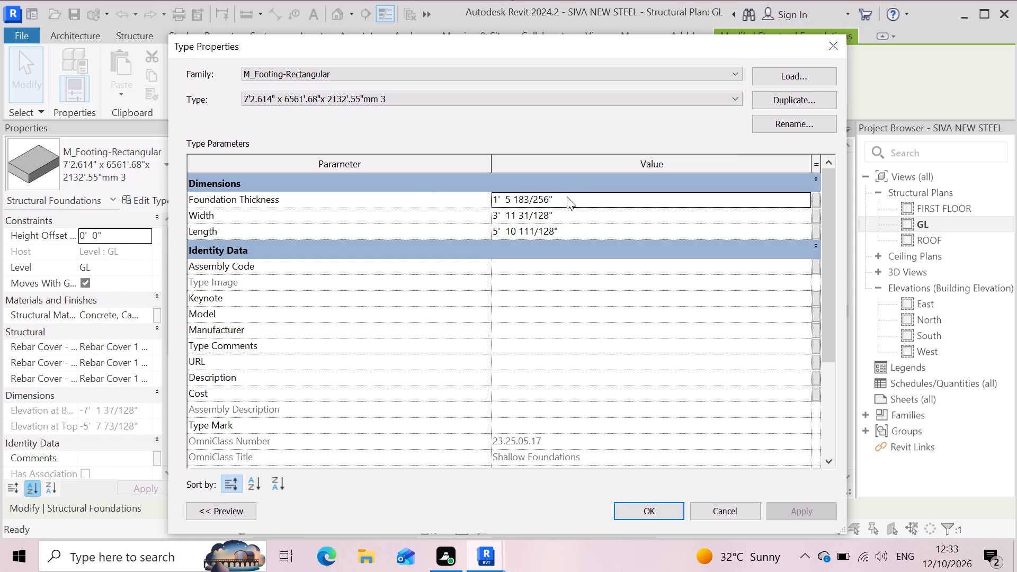
Set the Foundation Thickness of the selected footing's type to 10'.
left_click(569, 202)
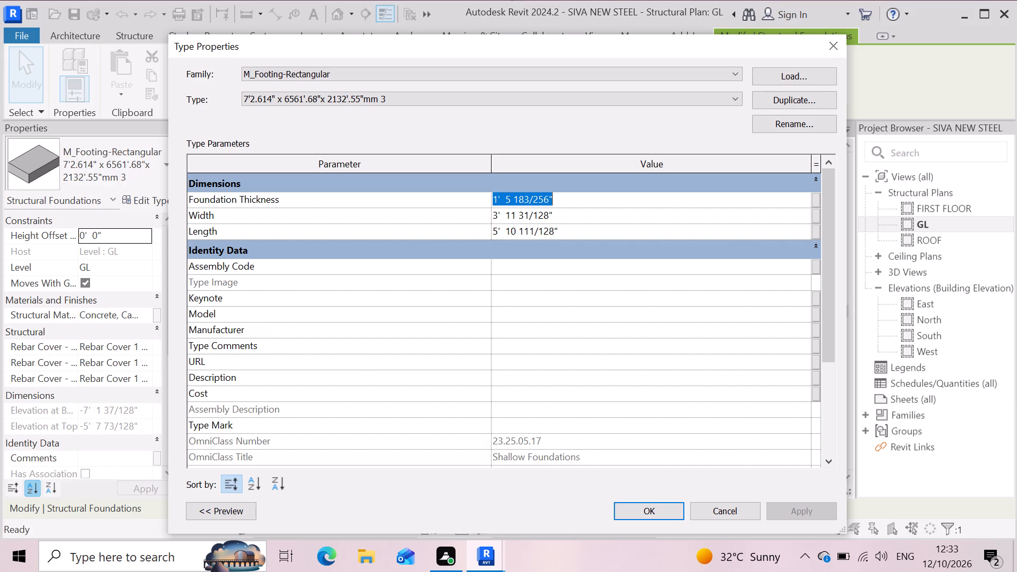
key("1")
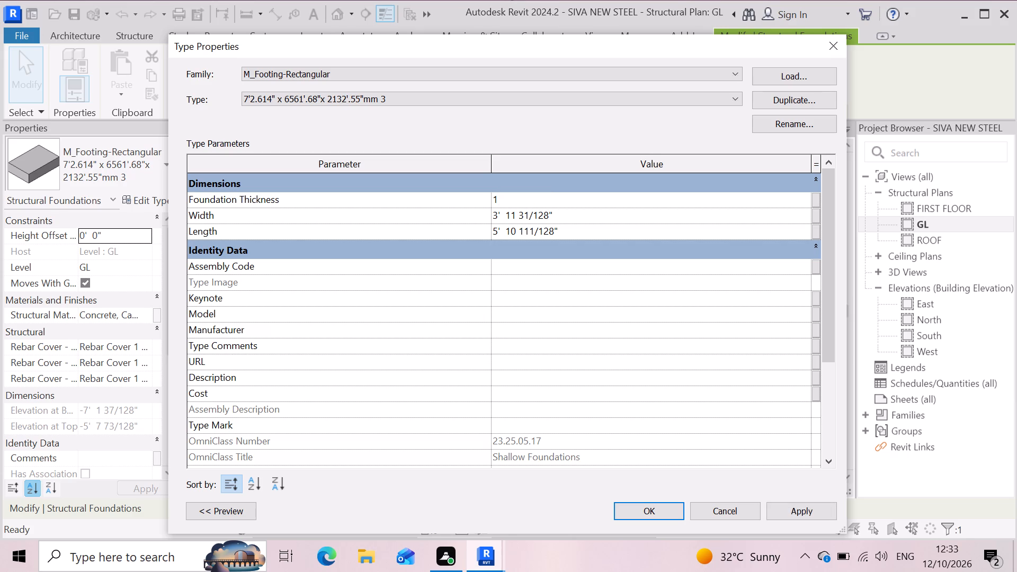
key("o")
key("BackSpace")
key("0")
key("apostrophe")
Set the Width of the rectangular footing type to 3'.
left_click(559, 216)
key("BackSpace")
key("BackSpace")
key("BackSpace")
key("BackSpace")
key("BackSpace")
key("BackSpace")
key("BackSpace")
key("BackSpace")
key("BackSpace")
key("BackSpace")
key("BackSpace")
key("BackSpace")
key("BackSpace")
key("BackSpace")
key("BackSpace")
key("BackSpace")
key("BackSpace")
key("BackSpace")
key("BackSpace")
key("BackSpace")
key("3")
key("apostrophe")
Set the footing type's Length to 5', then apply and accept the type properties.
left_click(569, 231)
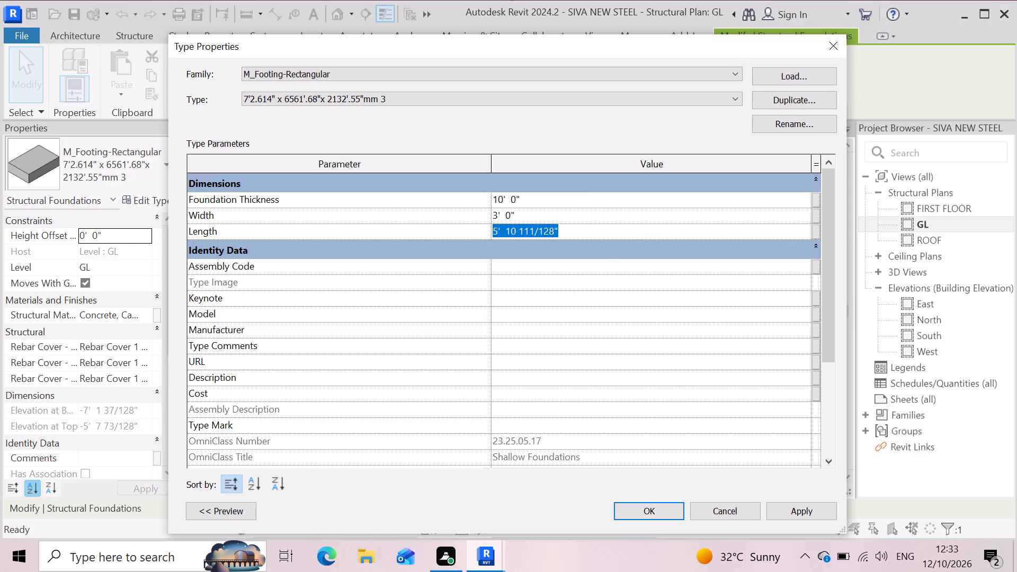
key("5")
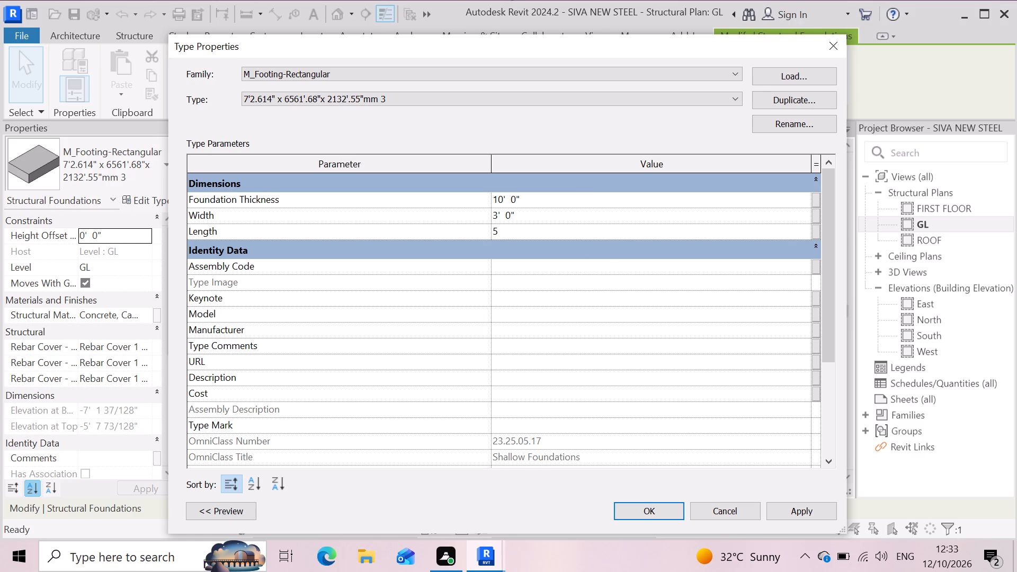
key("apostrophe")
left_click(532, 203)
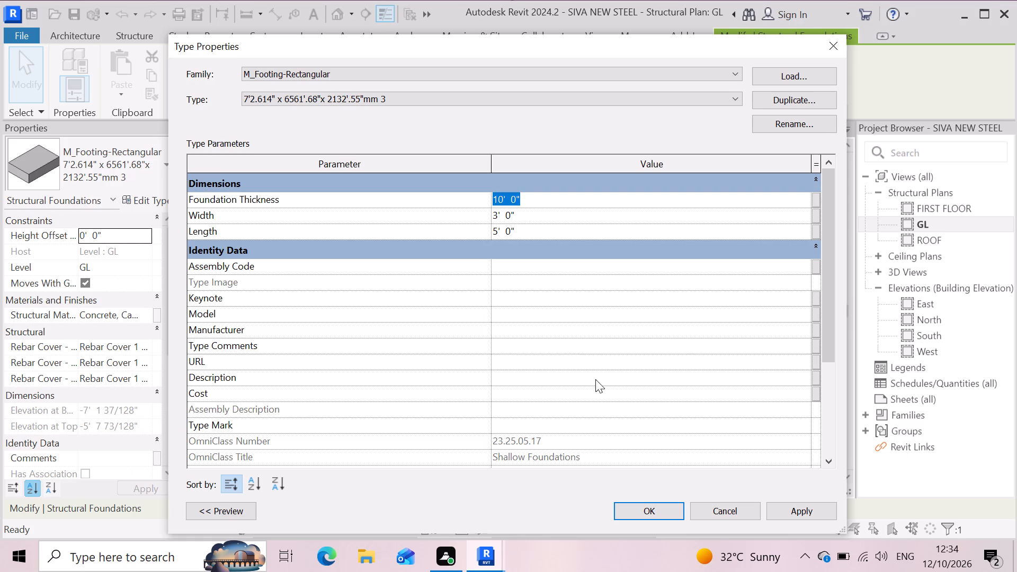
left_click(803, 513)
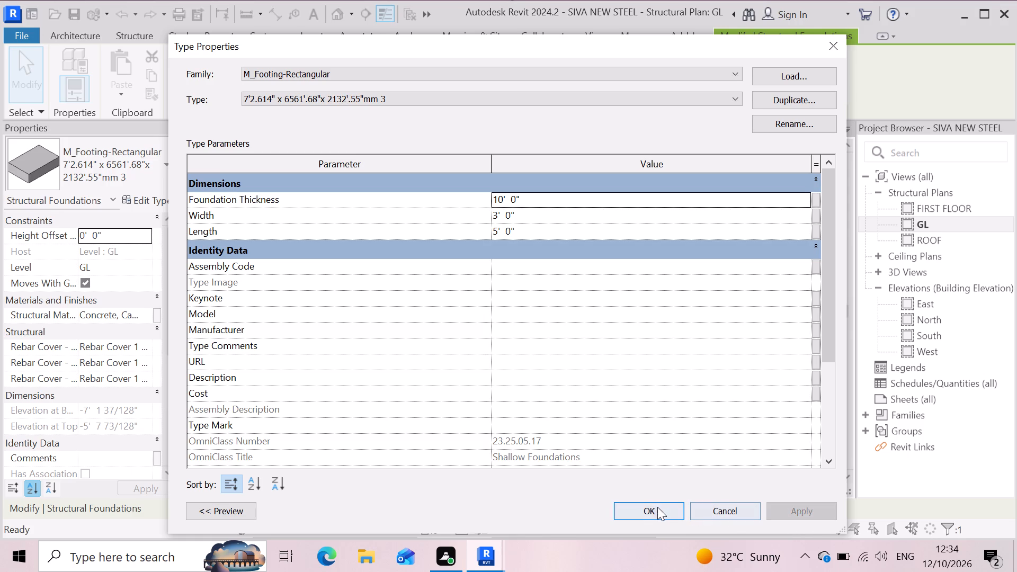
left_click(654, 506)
Examine the resized footing at grids 33 and 39 in plan and review its type dimensions.
scroll(419, 269, "up", 3)
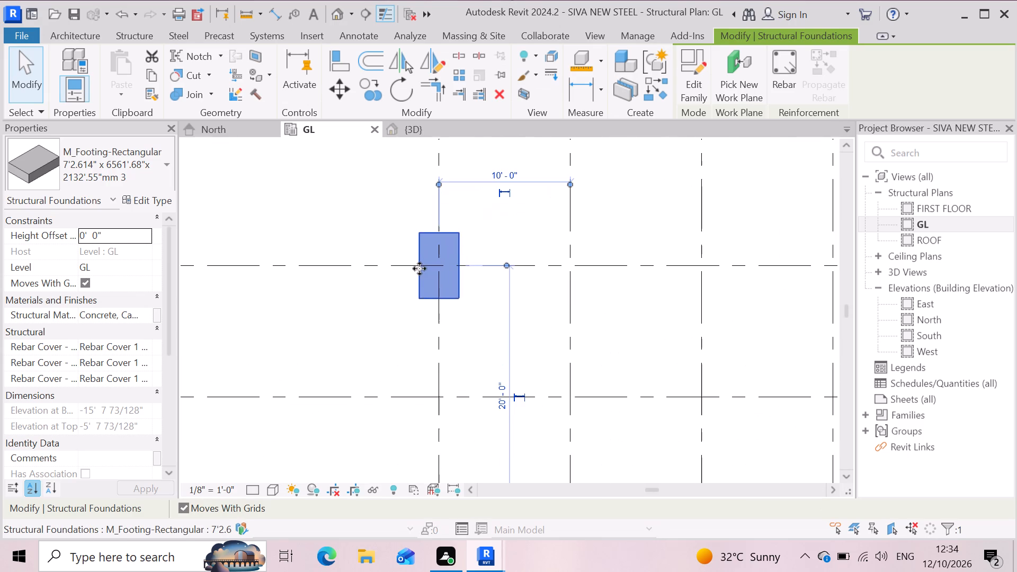
key("Escape")
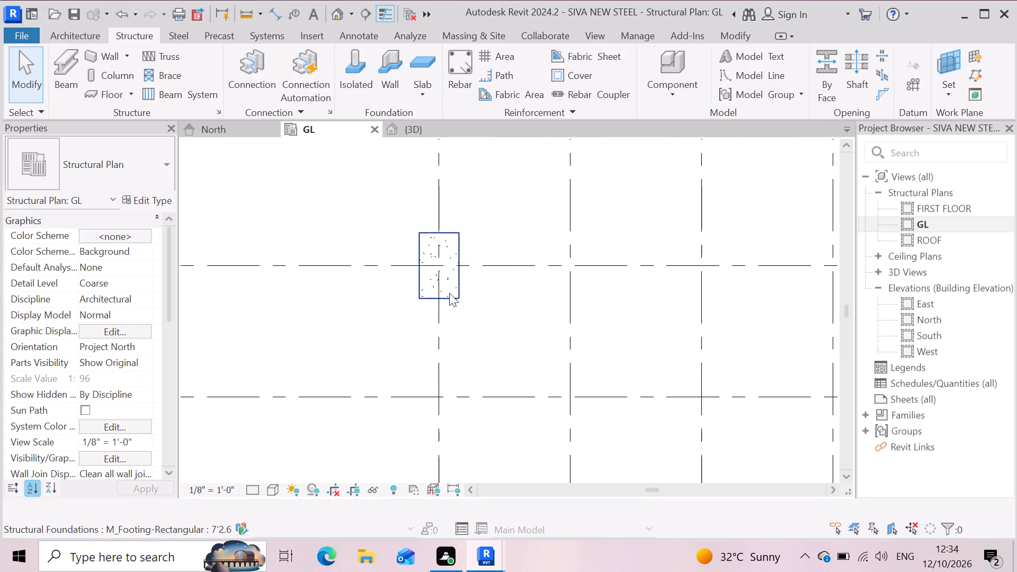
scroll(449, 293, "down", 3)
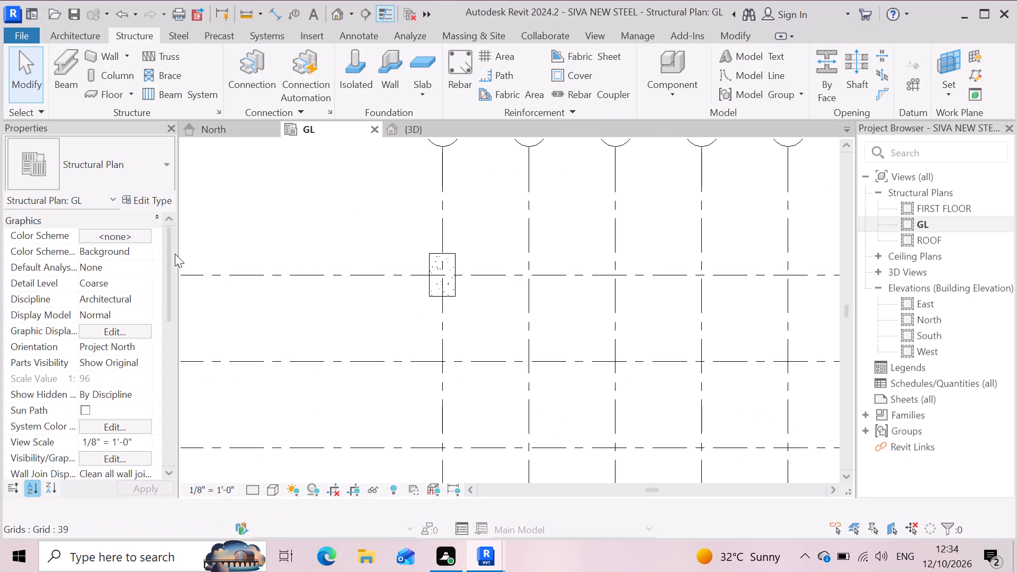
left_click(447, 264)
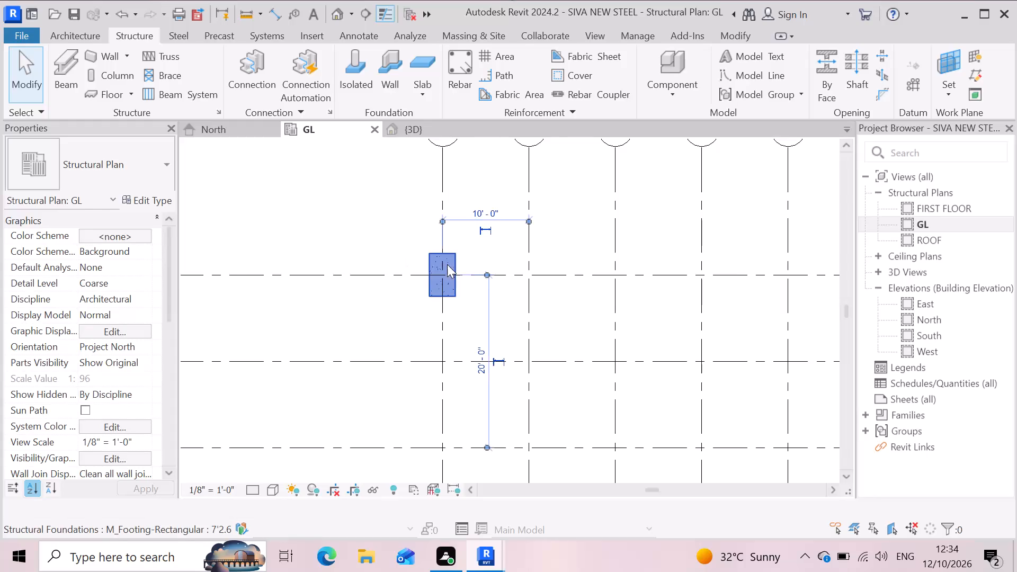
left_click(151, 198)
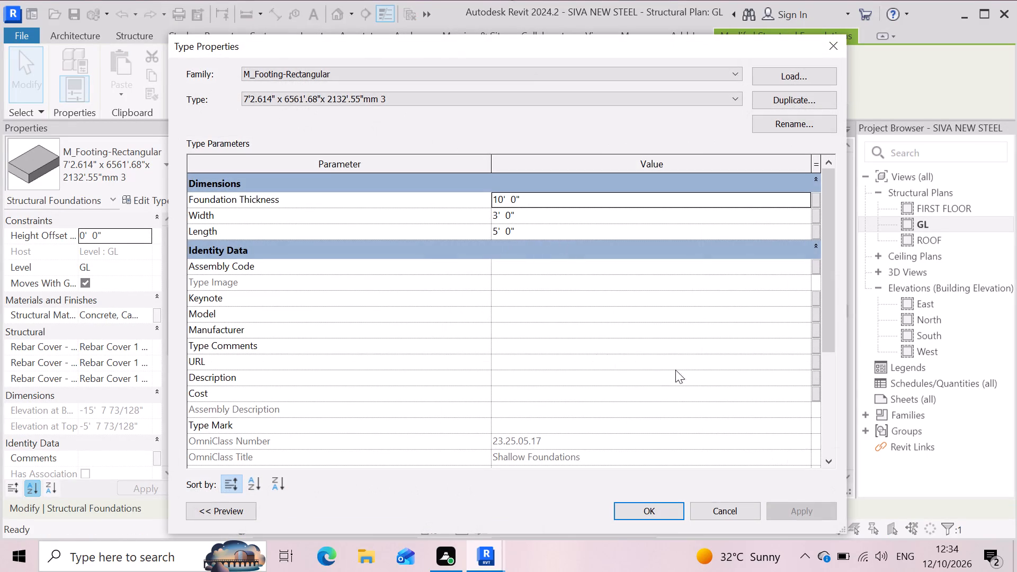
left_click(638, 506)
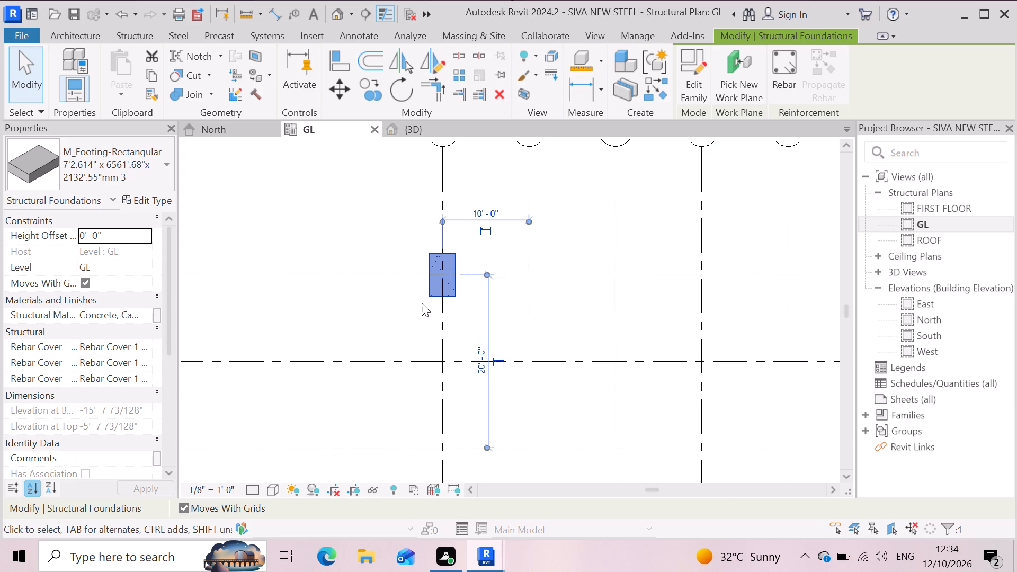
scroll(440, 272, "up", 2)
key("Escape")
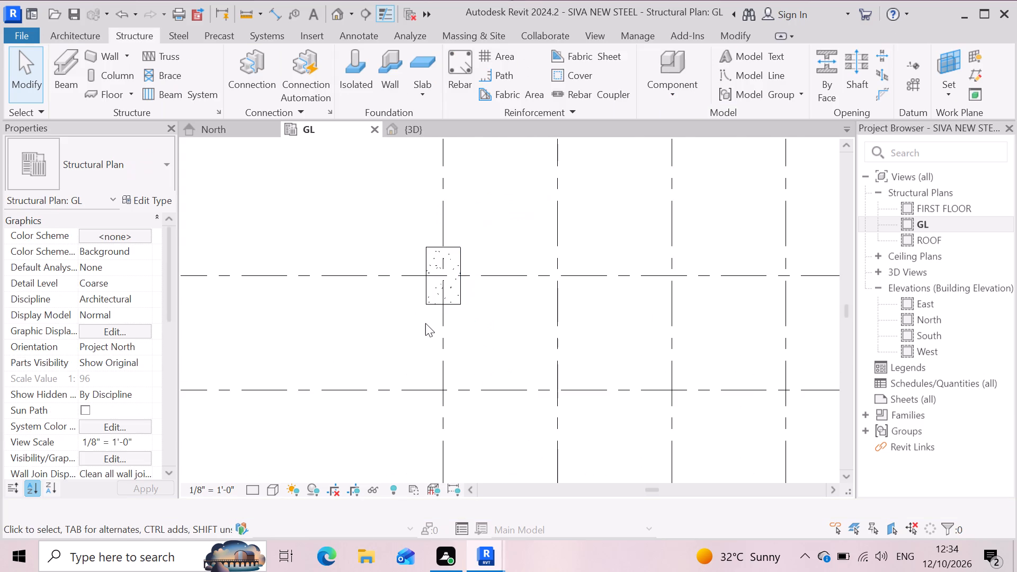
scroll(443, 306, "down", 1)
left_click(444, 302)
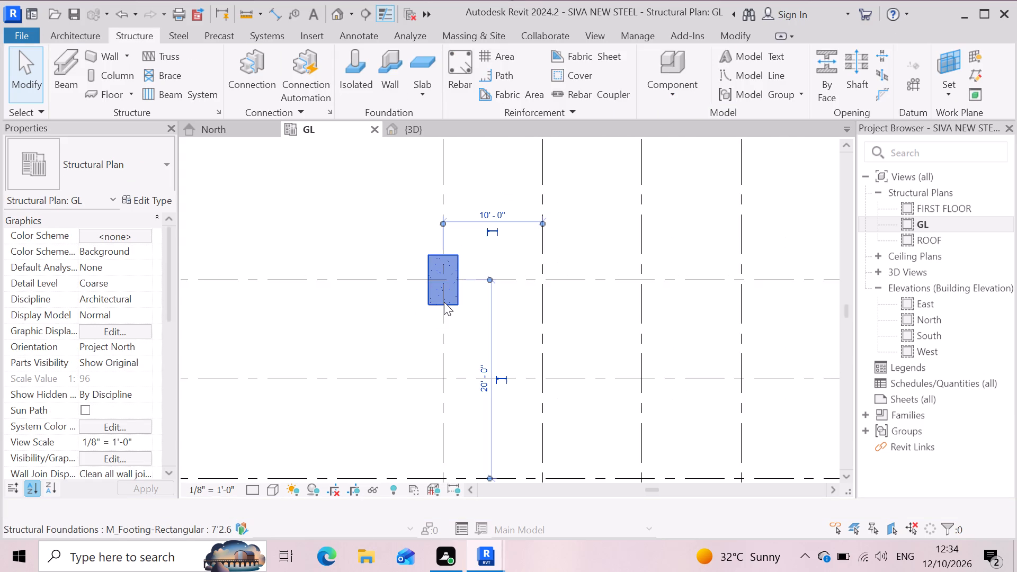
key("Escape")
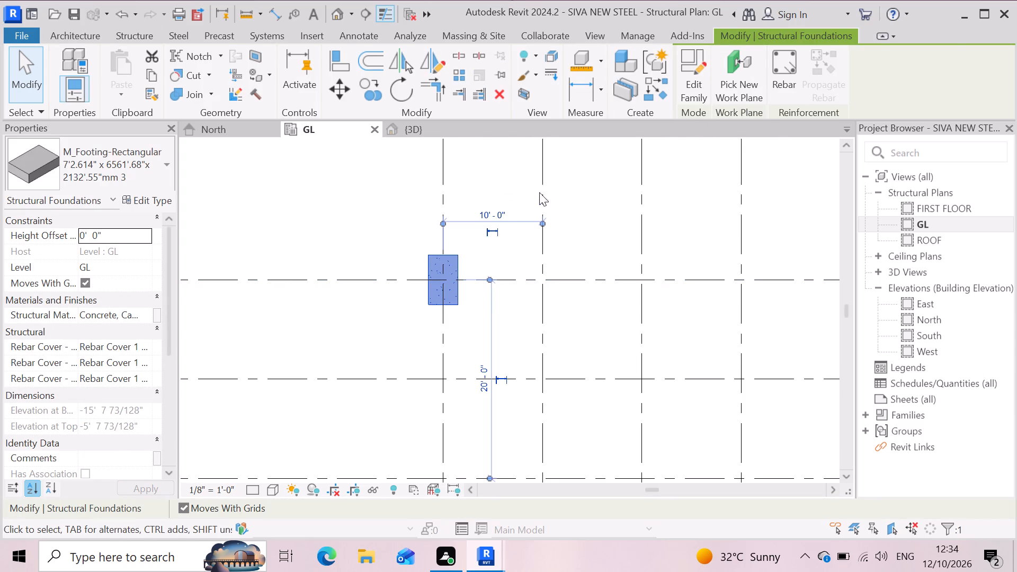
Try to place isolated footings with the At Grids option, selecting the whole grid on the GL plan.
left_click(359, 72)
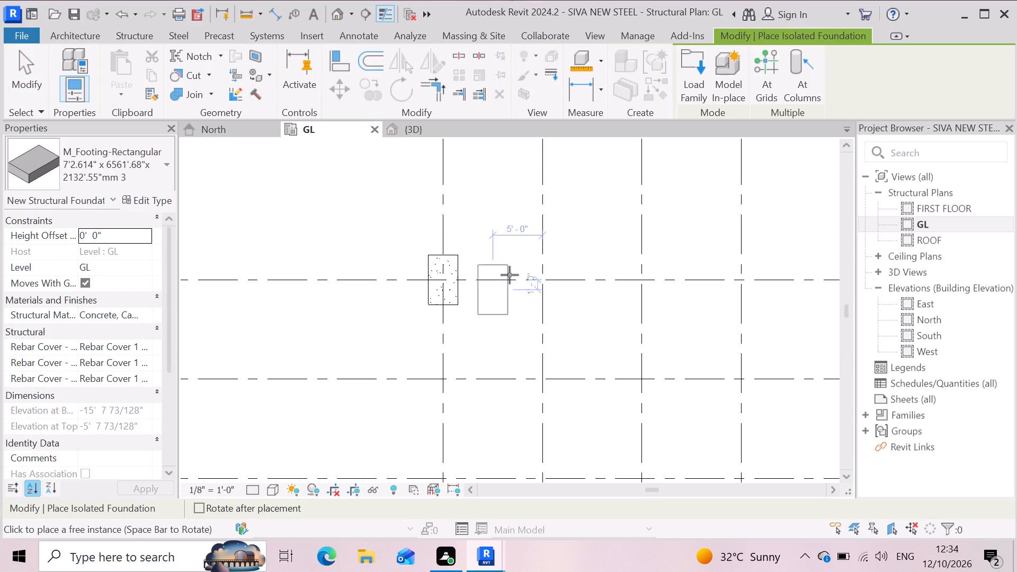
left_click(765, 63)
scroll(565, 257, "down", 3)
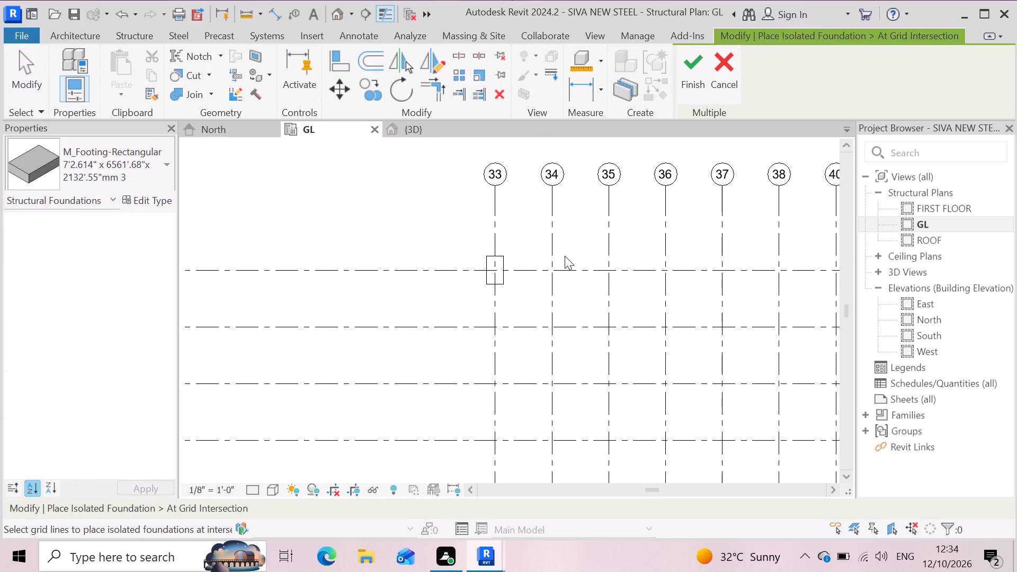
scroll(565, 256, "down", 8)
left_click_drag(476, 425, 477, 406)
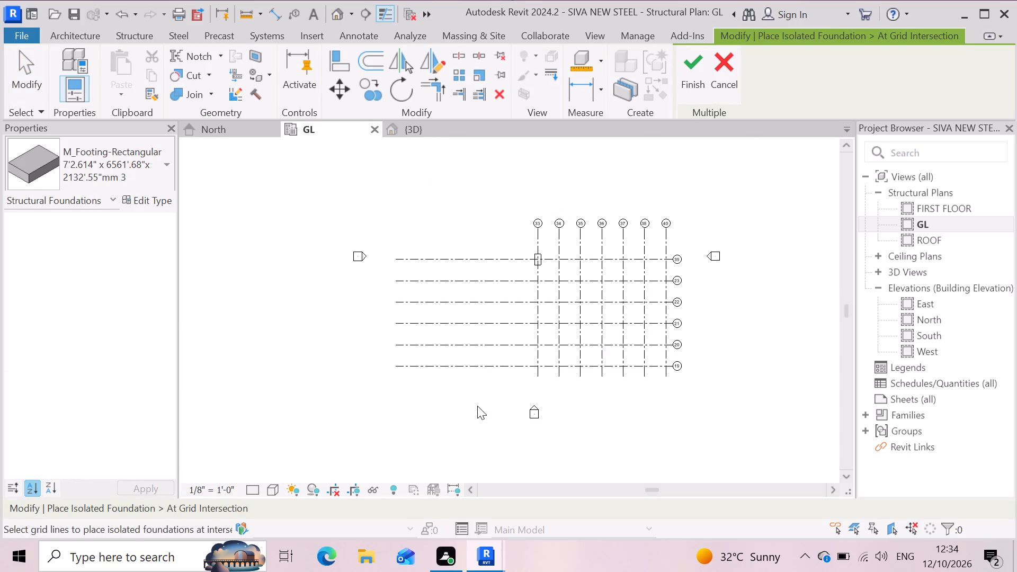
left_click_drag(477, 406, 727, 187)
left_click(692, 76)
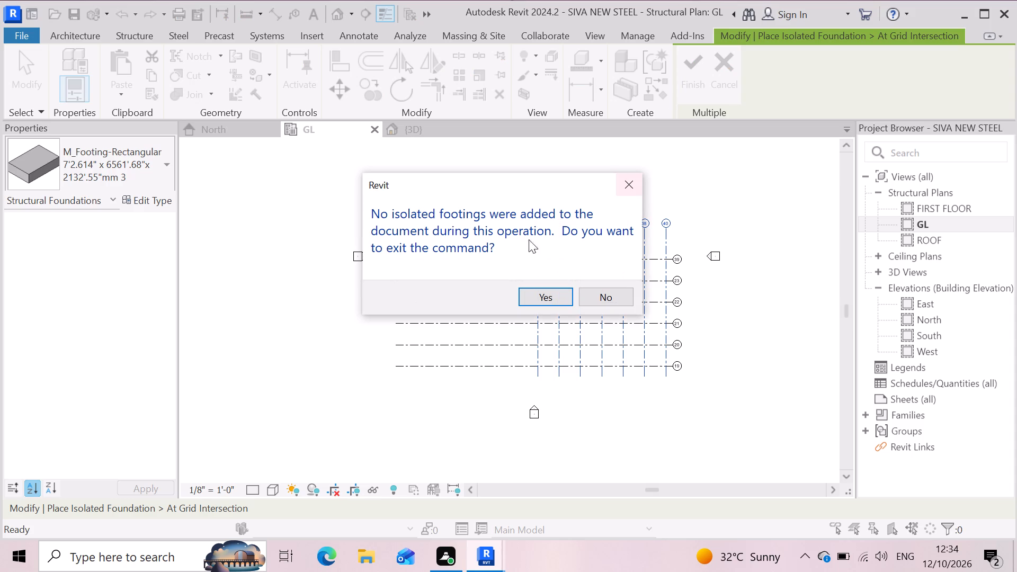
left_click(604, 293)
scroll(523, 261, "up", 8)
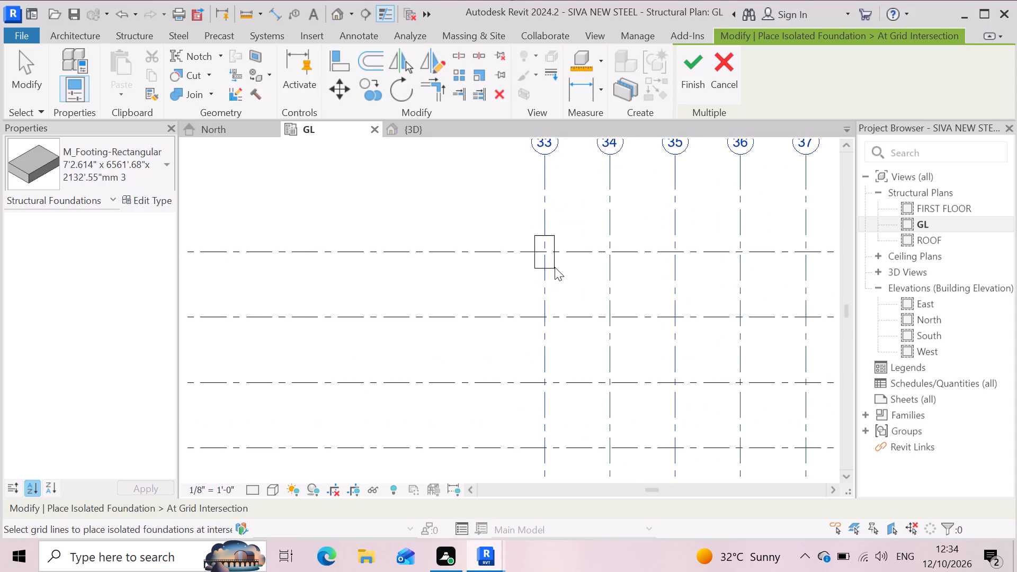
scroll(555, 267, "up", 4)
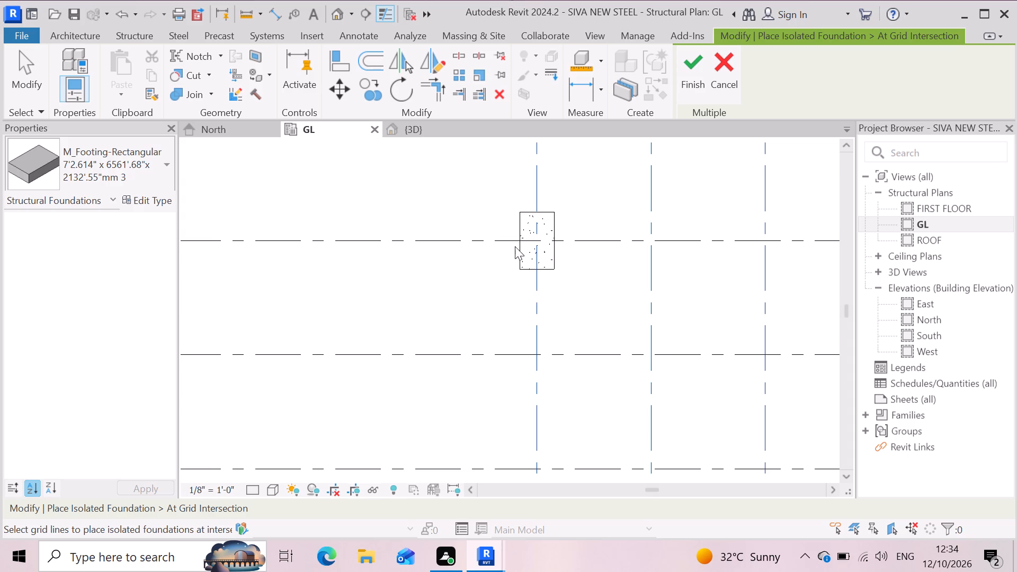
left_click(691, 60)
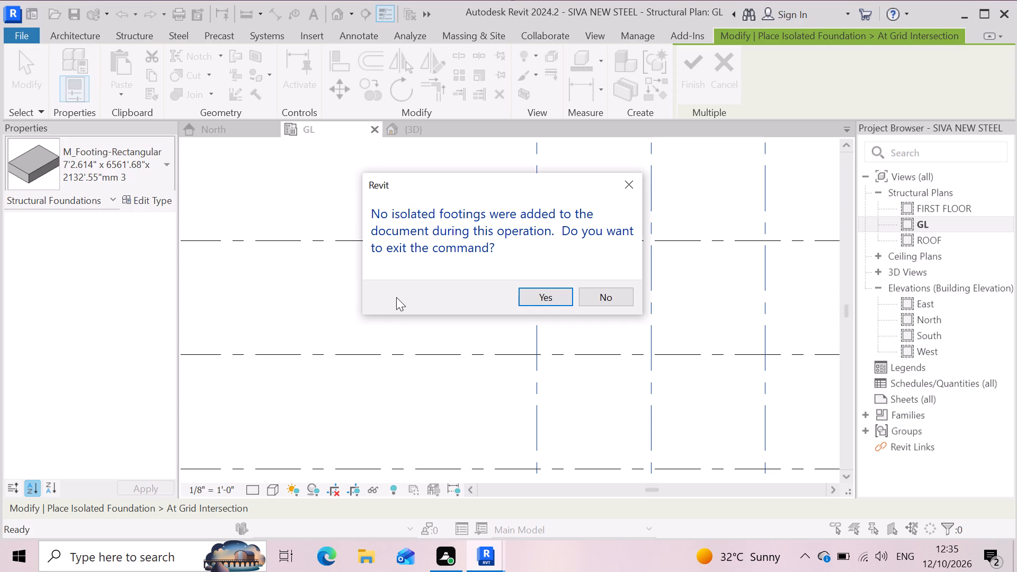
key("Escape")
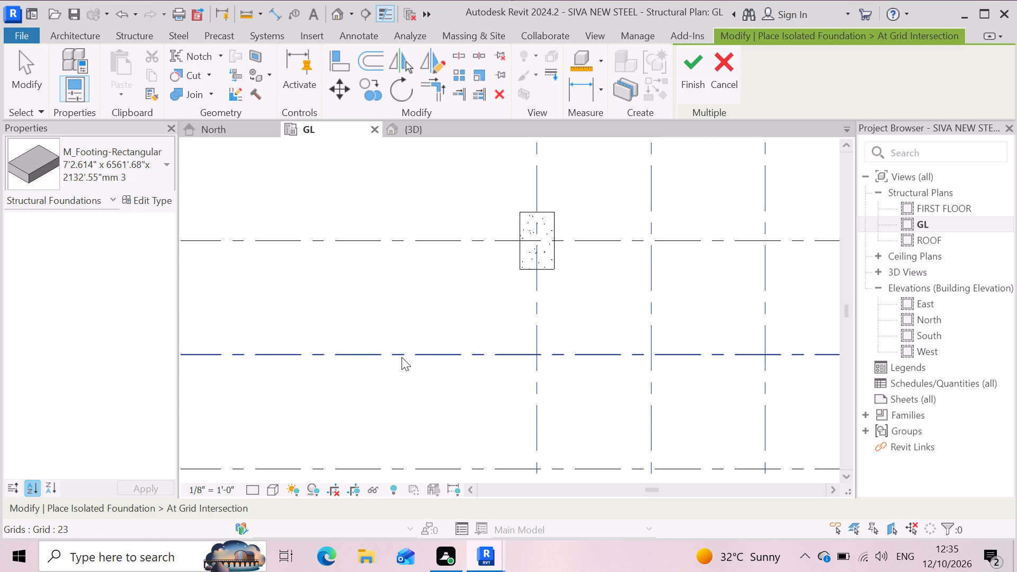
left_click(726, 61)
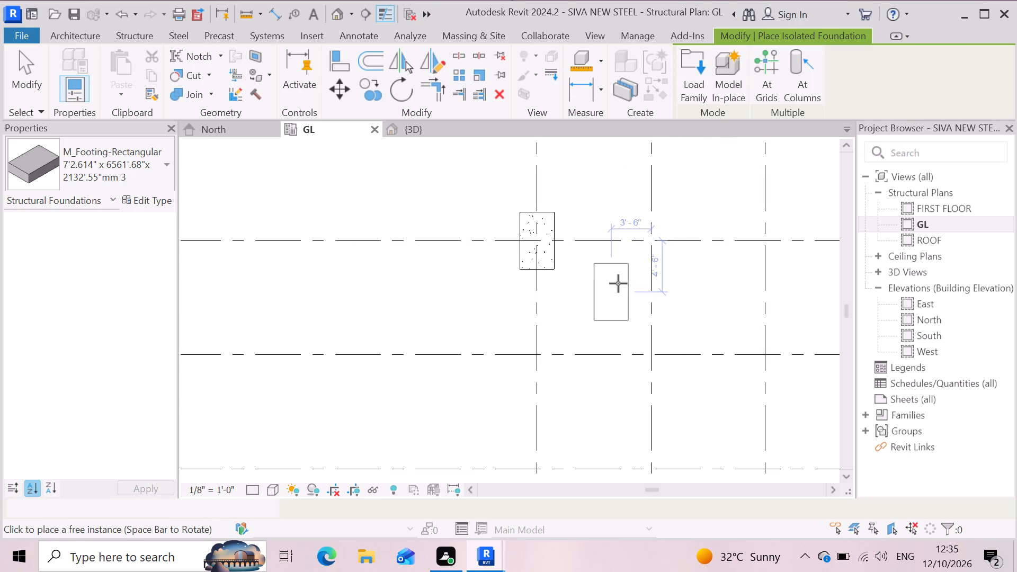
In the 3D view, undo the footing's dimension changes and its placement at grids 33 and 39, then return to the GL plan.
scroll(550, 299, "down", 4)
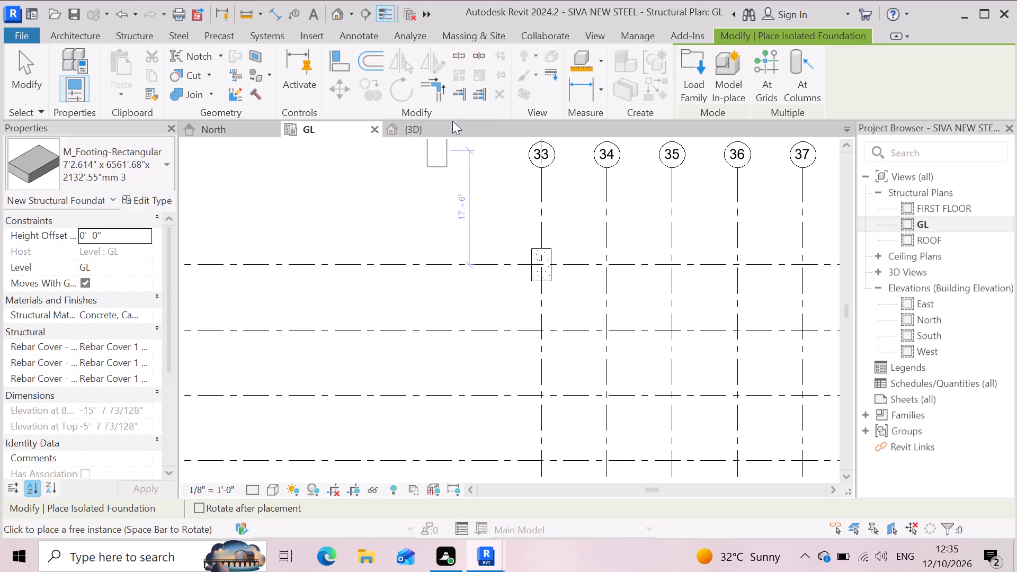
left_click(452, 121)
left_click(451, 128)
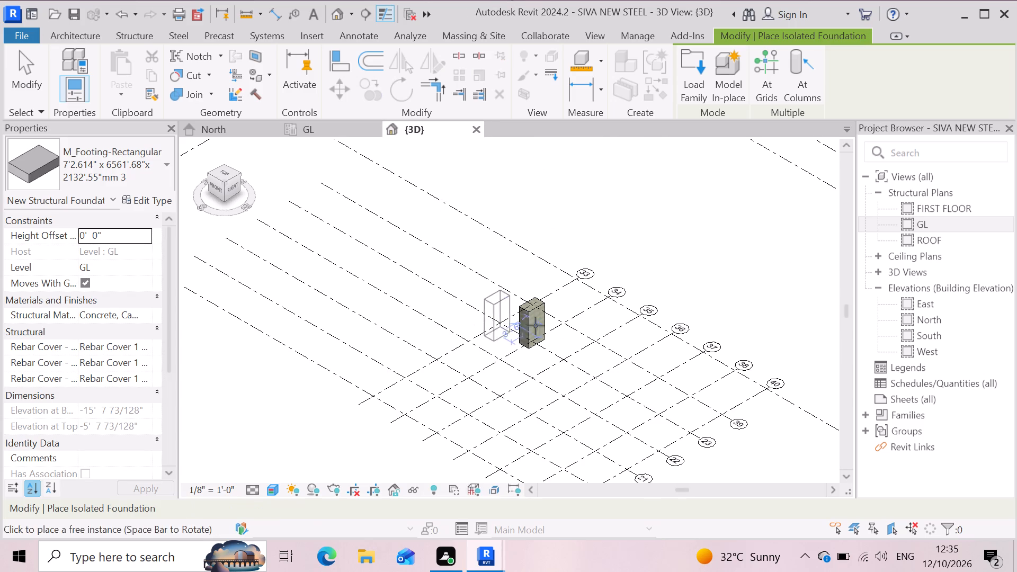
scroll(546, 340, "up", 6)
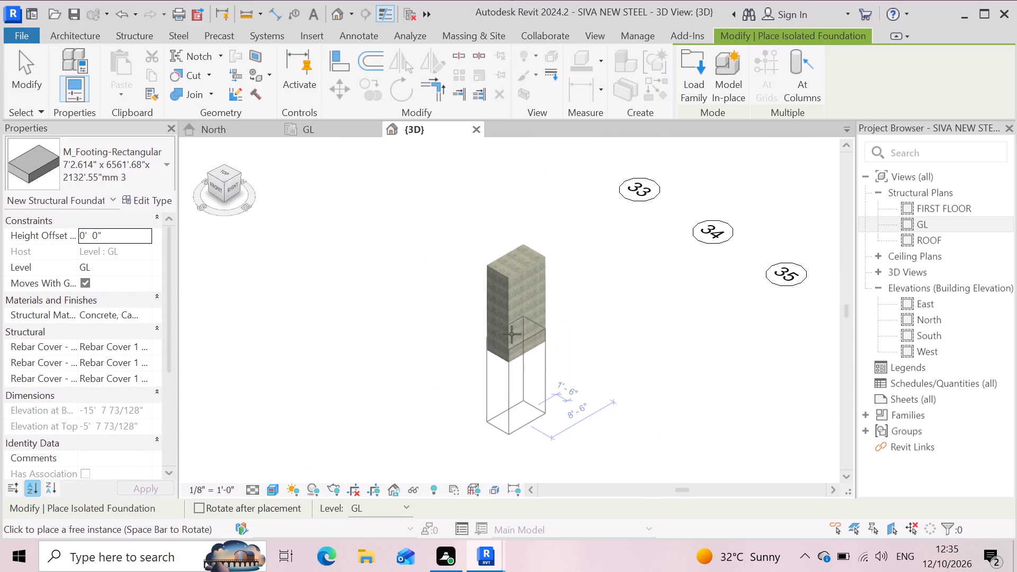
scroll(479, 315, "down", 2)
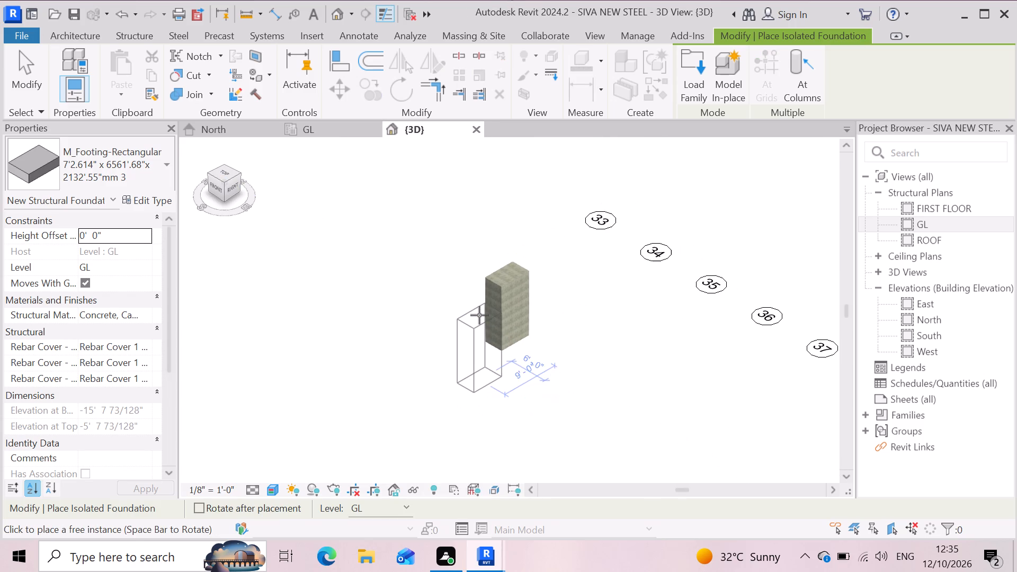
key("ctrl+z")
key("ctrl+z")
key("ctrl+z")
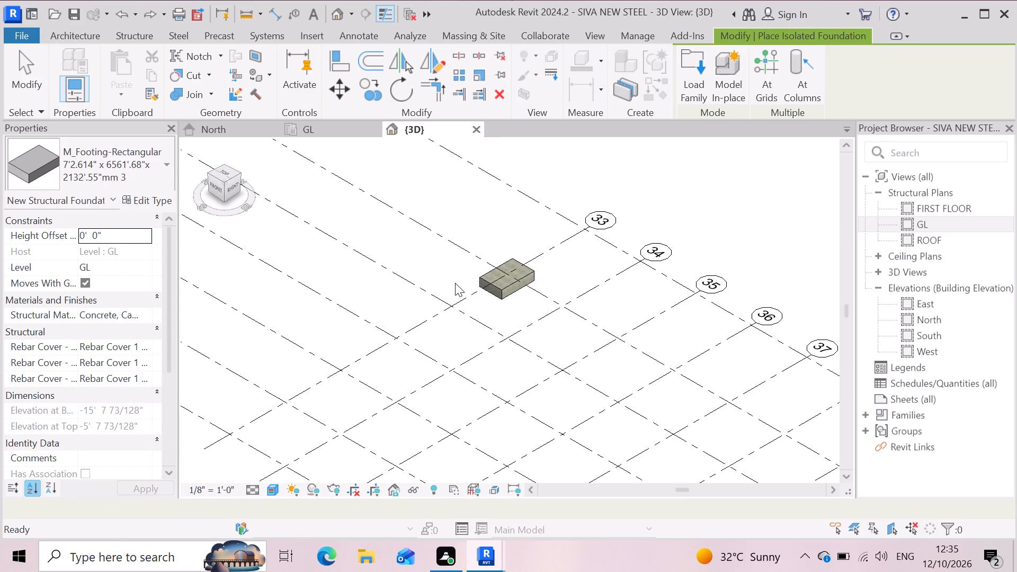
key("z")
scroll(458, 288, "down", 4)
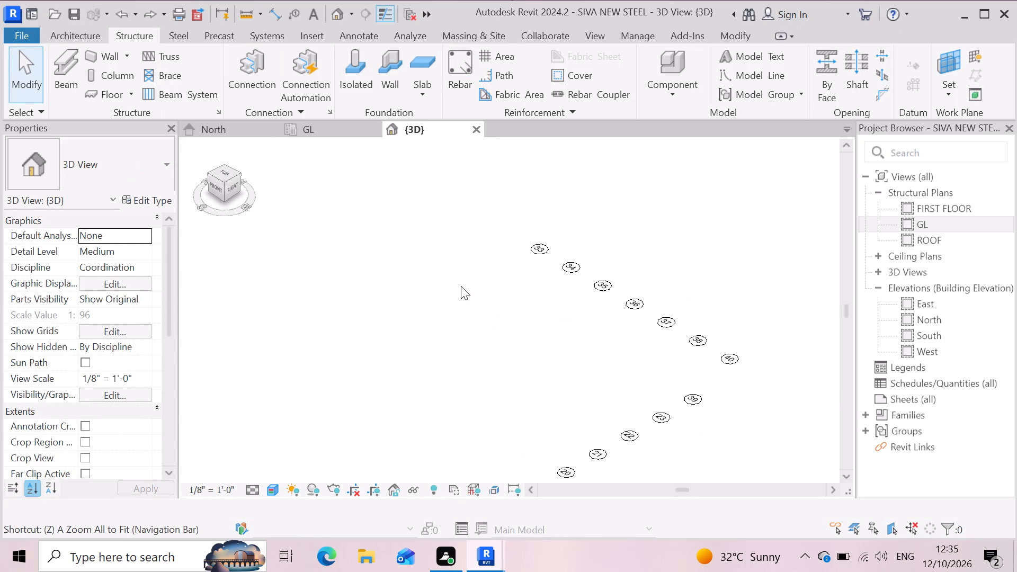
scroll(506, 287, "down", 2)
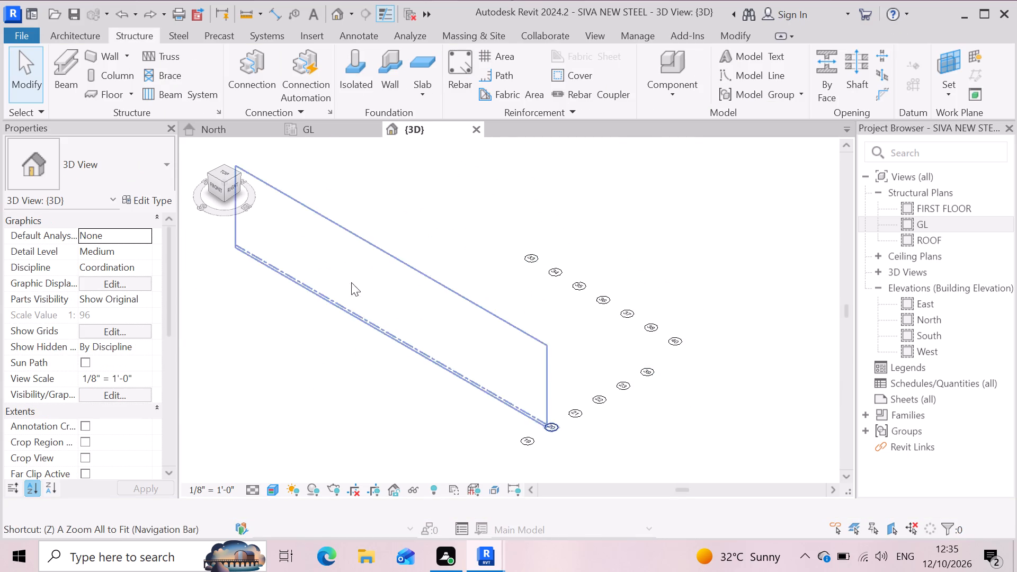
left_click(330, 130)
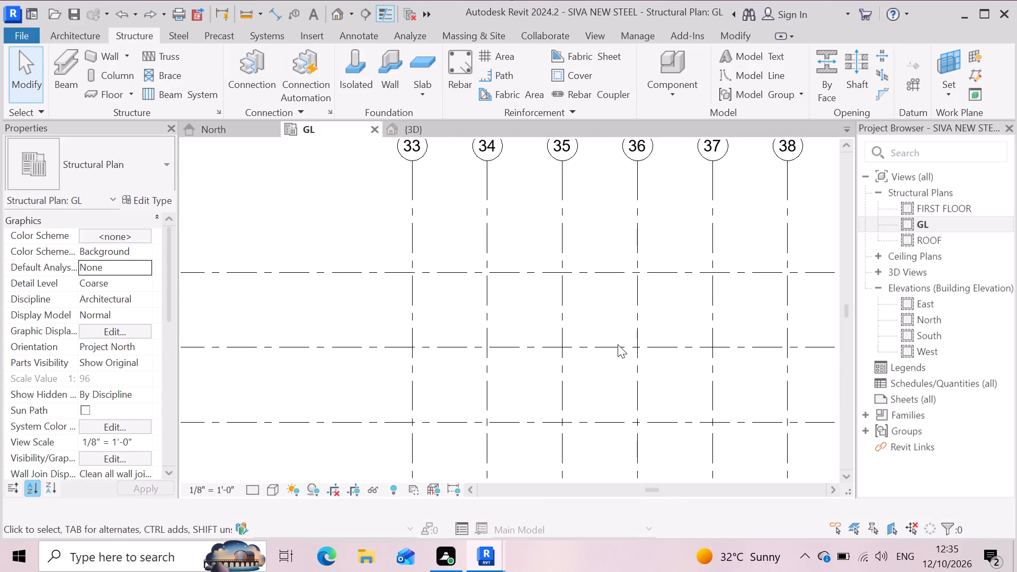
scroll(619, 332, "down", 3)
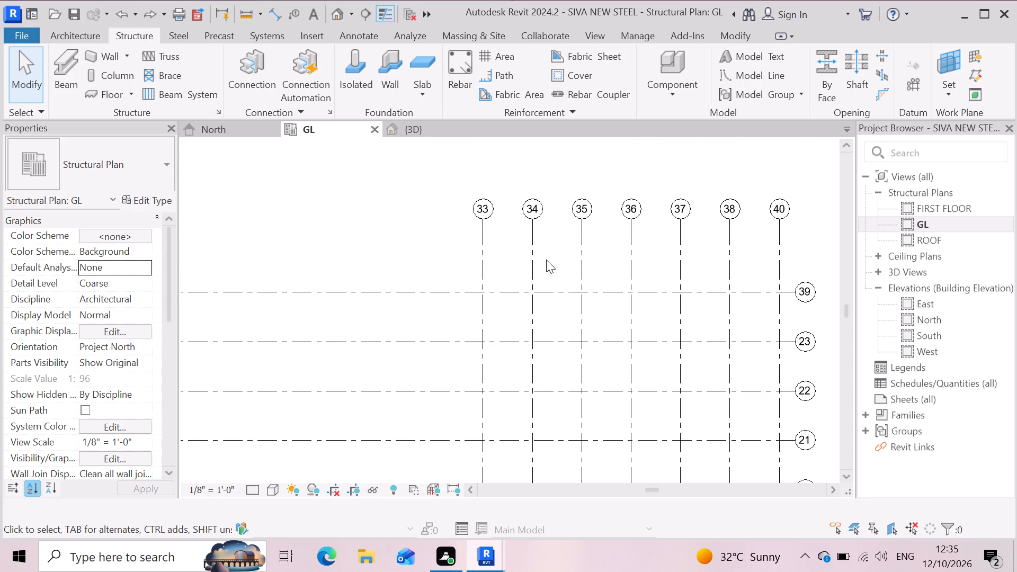
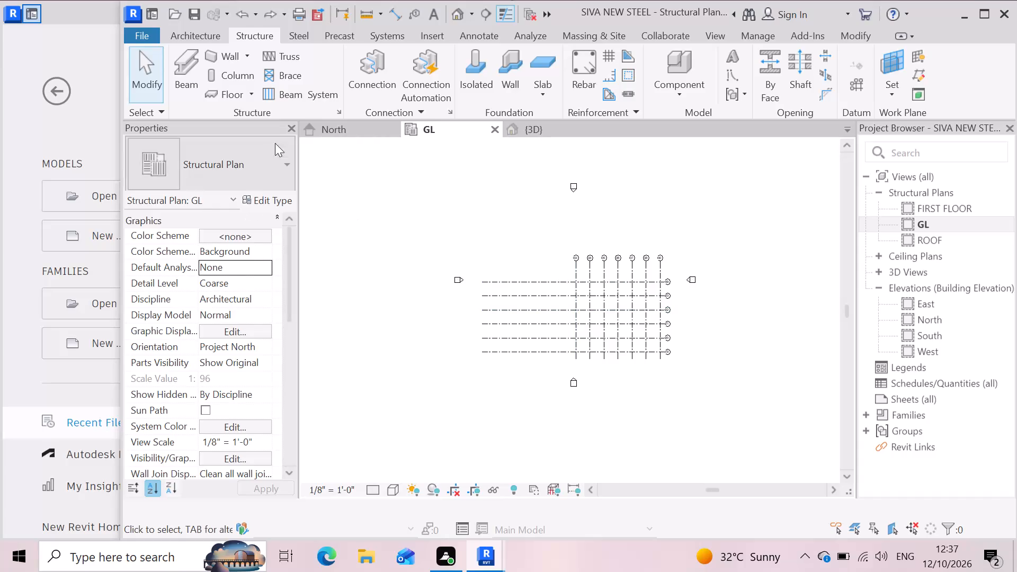
Maximize the project window showing the GL structural plan.
left_click(984, 20)
scroll(381, 312, "up", 2)
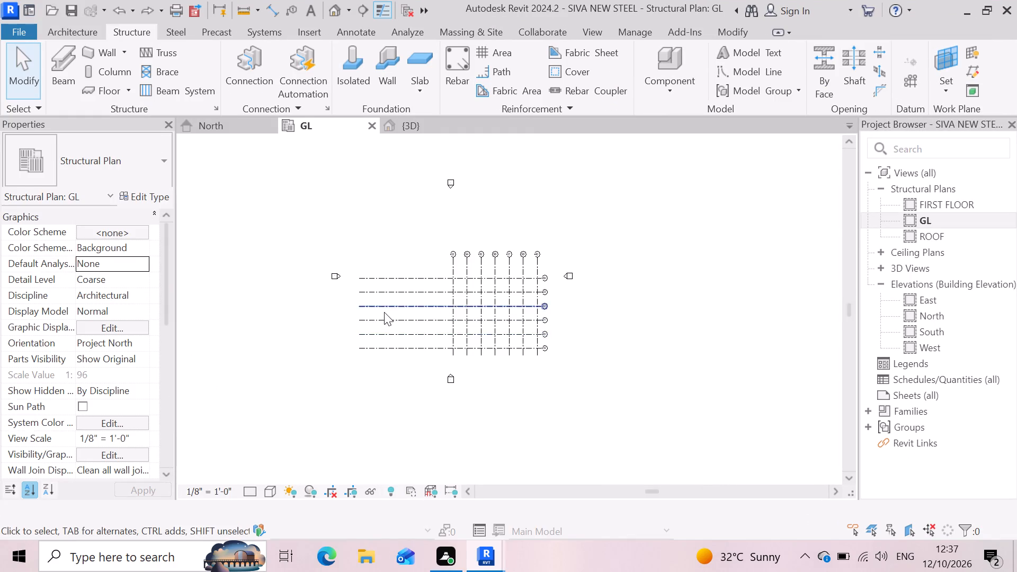
scroll(384, 312, "up", 1)
scroll(431, 287, "down", 2)
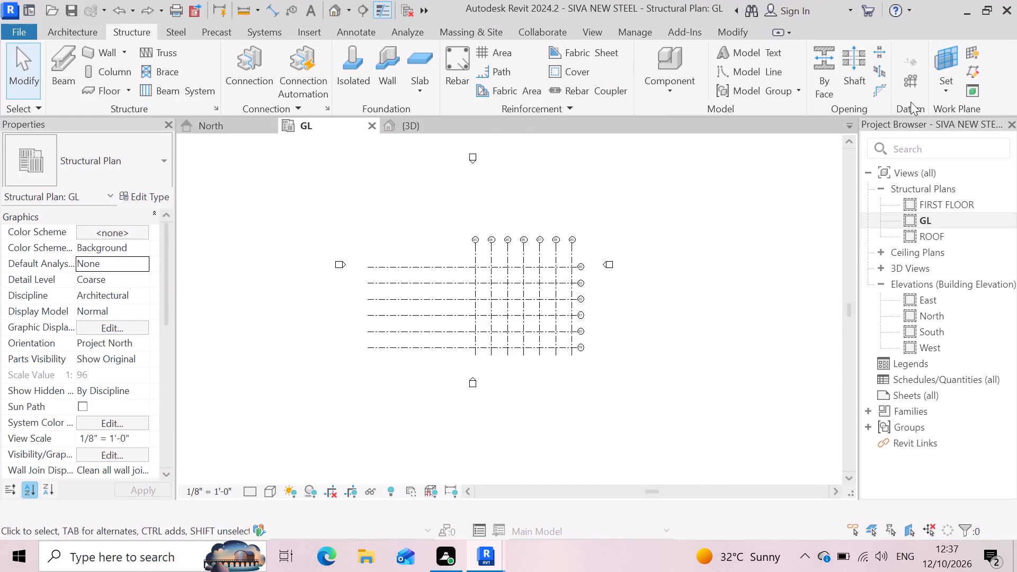
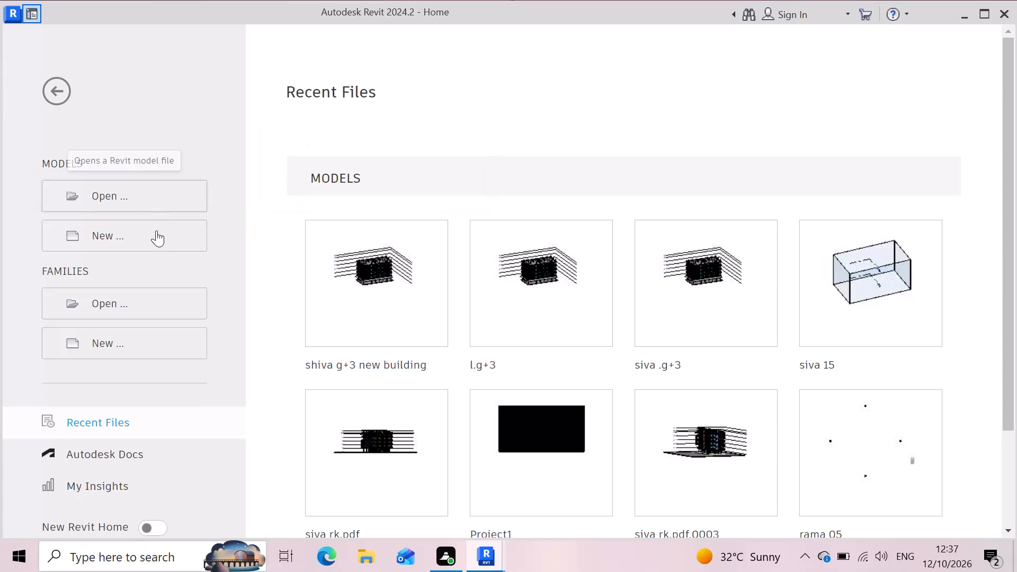
Start a new project with the Structural Template and open the browser for choosing a template file.
left_click(154, 233)
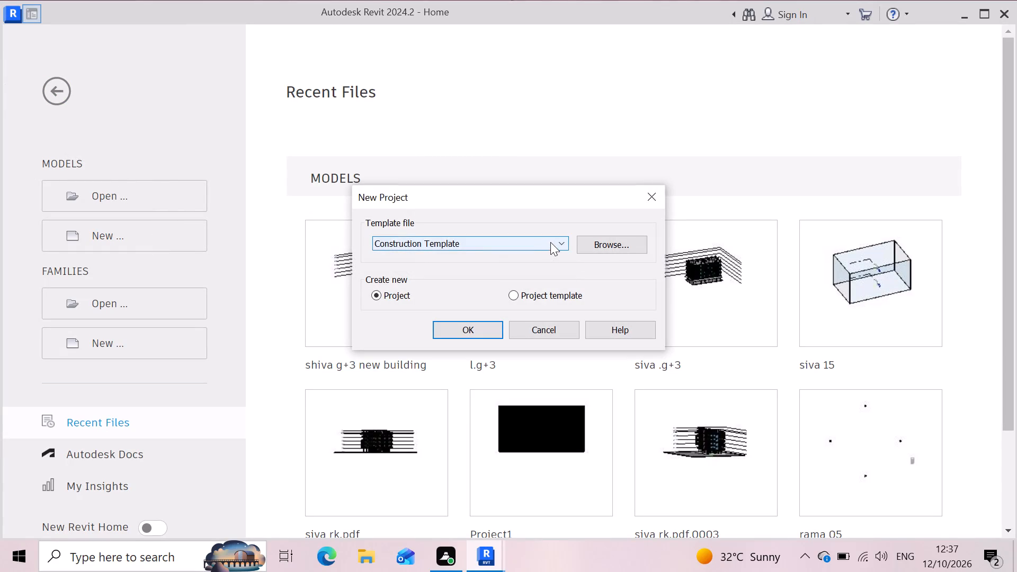
left_click(550, 242)
left_click(488, 288)
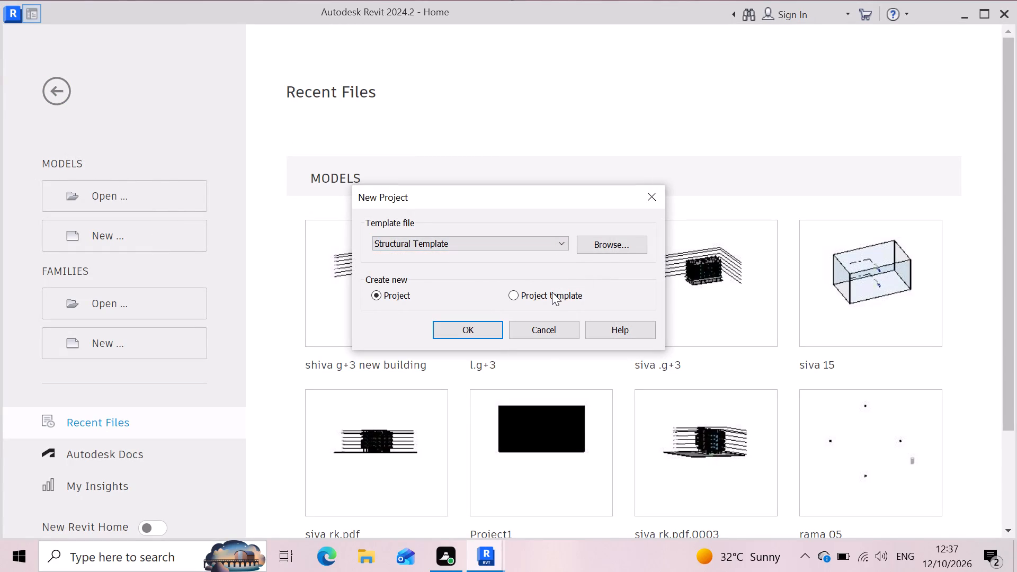
left_click(605, 241)
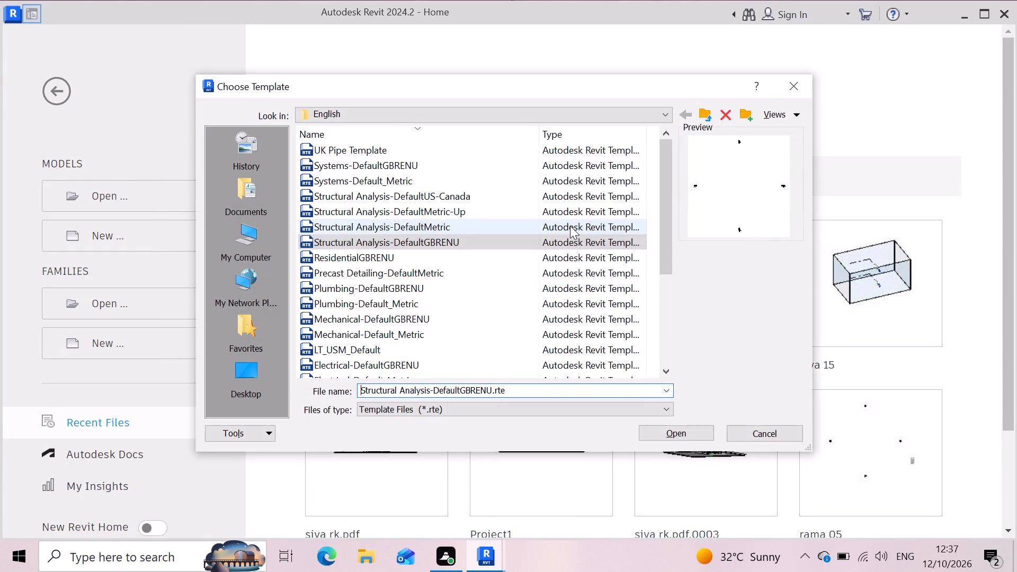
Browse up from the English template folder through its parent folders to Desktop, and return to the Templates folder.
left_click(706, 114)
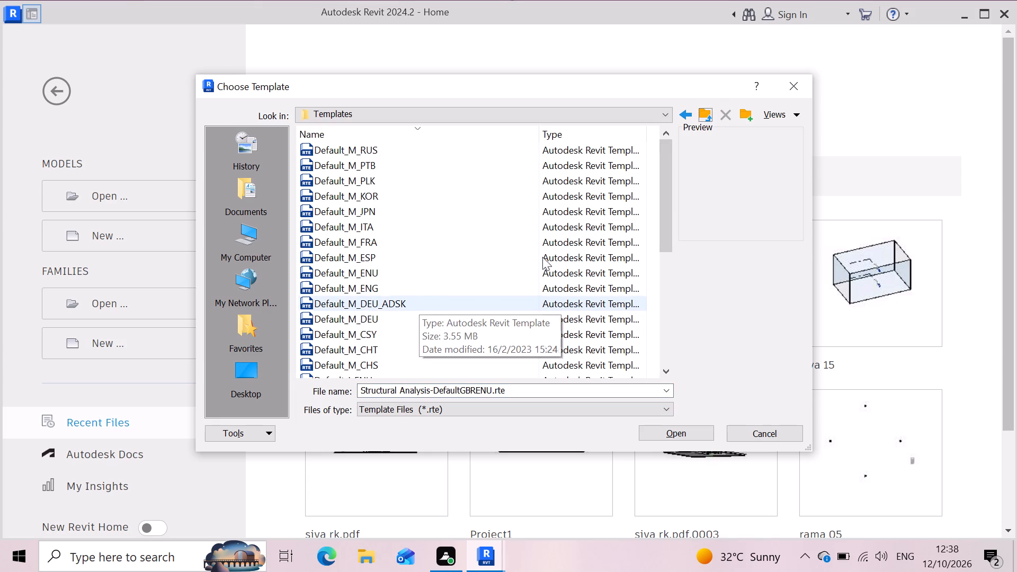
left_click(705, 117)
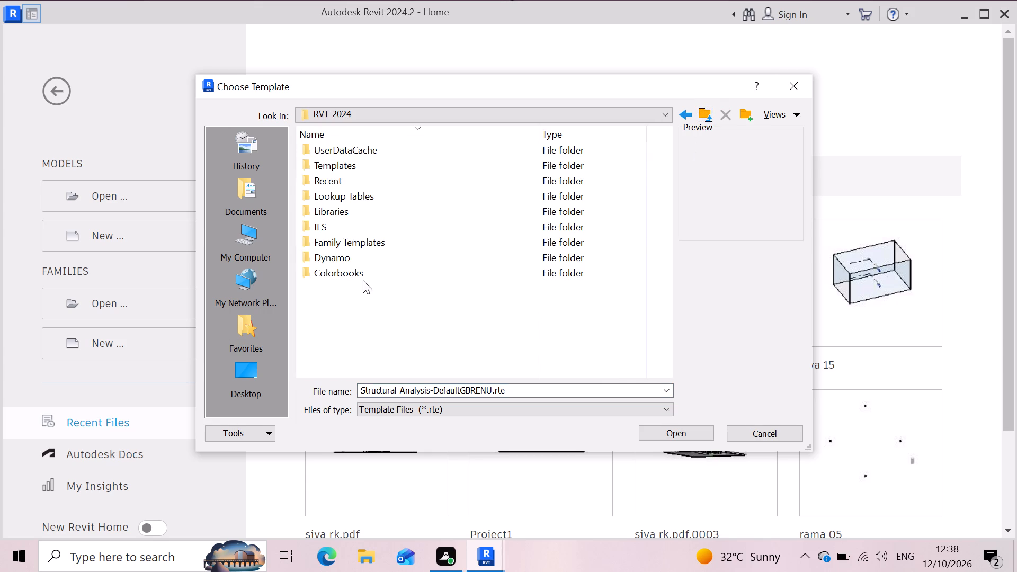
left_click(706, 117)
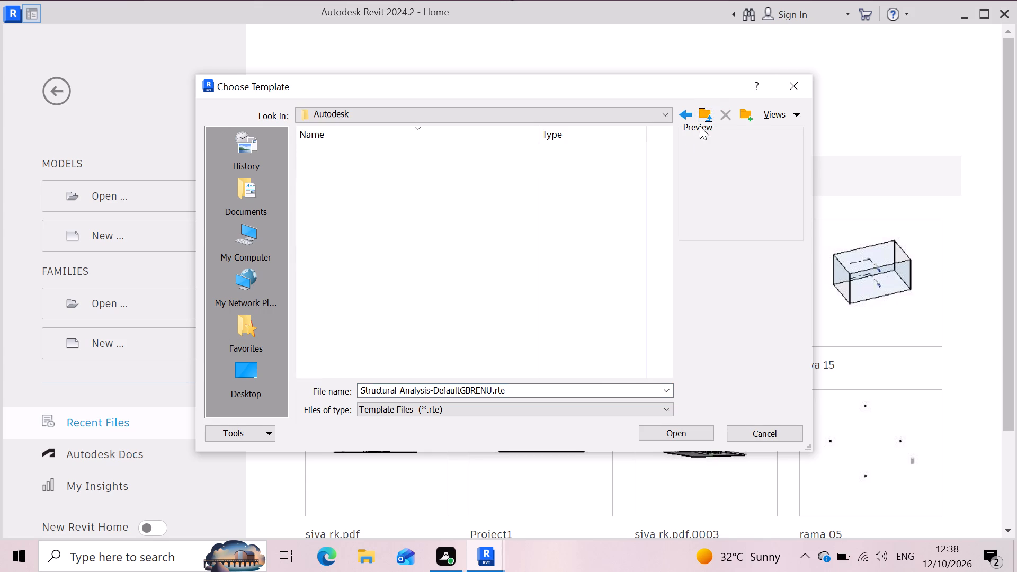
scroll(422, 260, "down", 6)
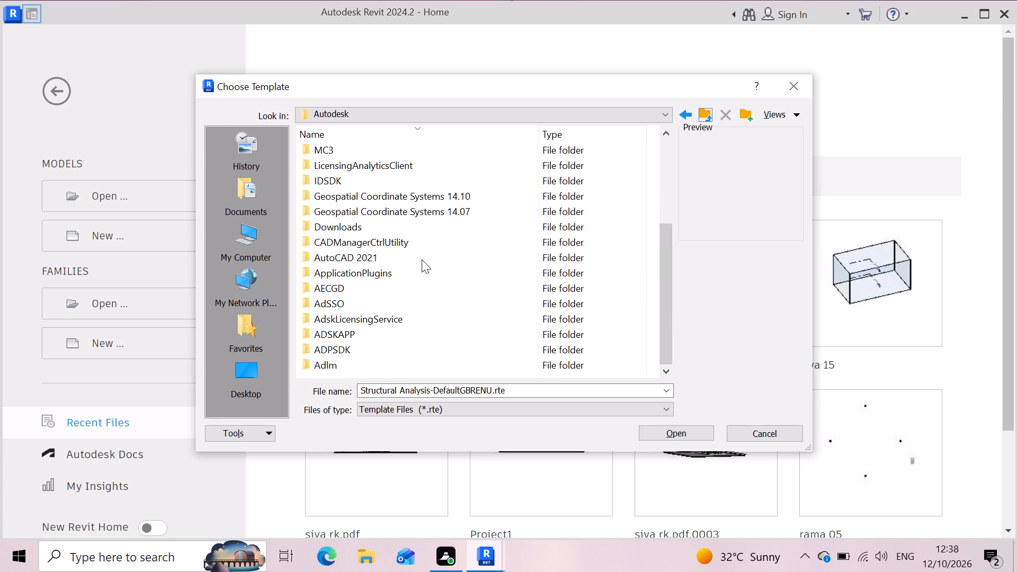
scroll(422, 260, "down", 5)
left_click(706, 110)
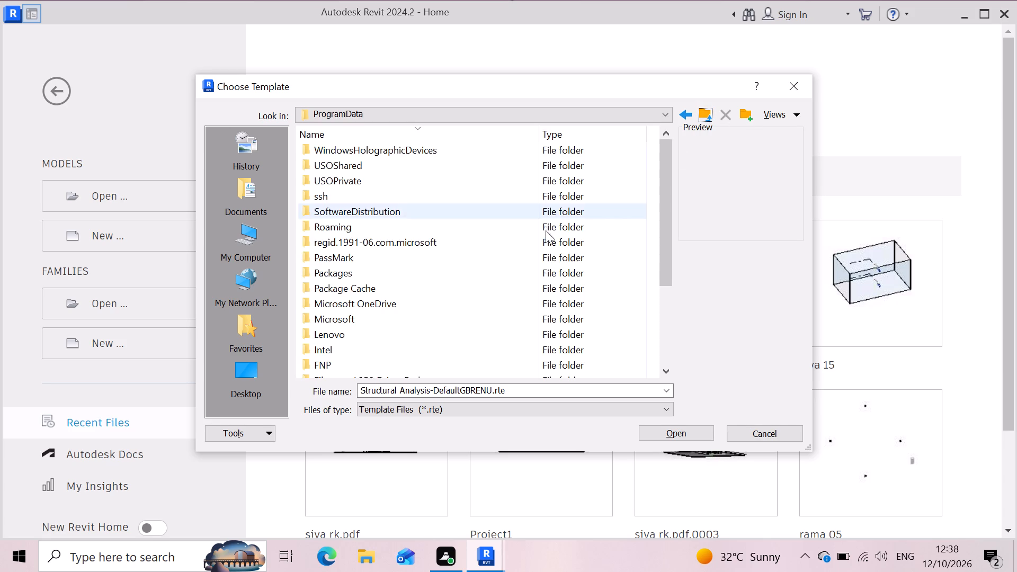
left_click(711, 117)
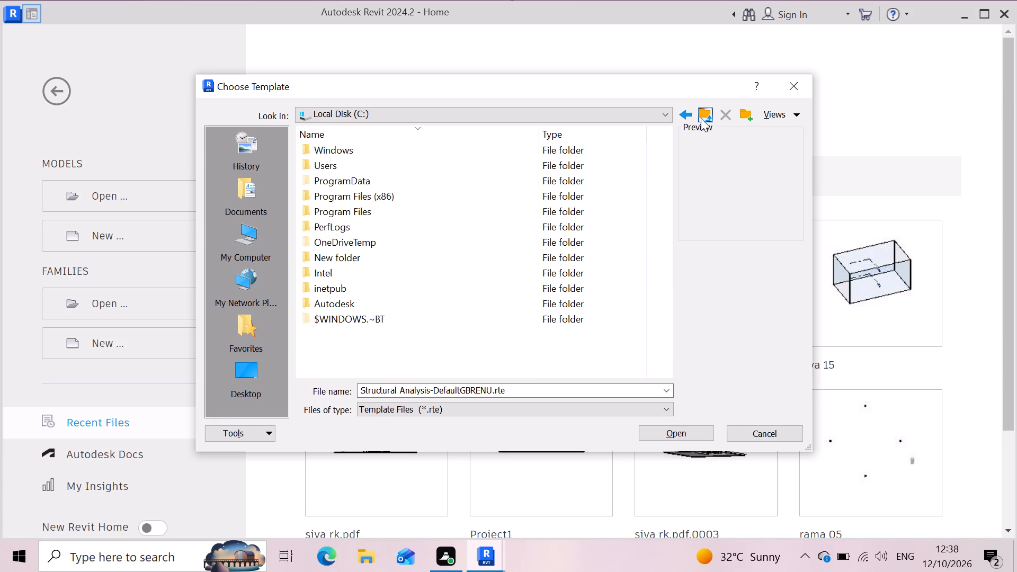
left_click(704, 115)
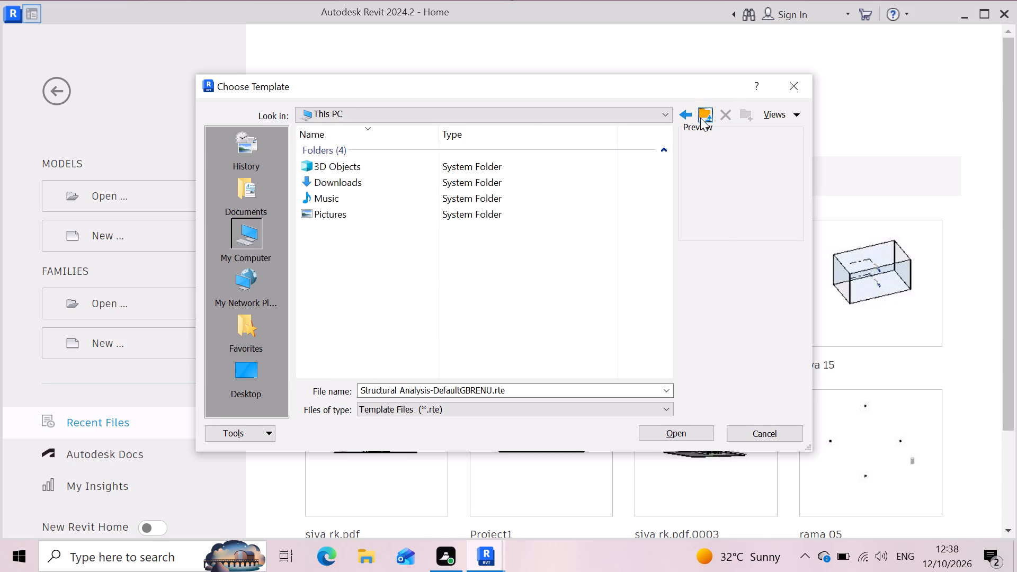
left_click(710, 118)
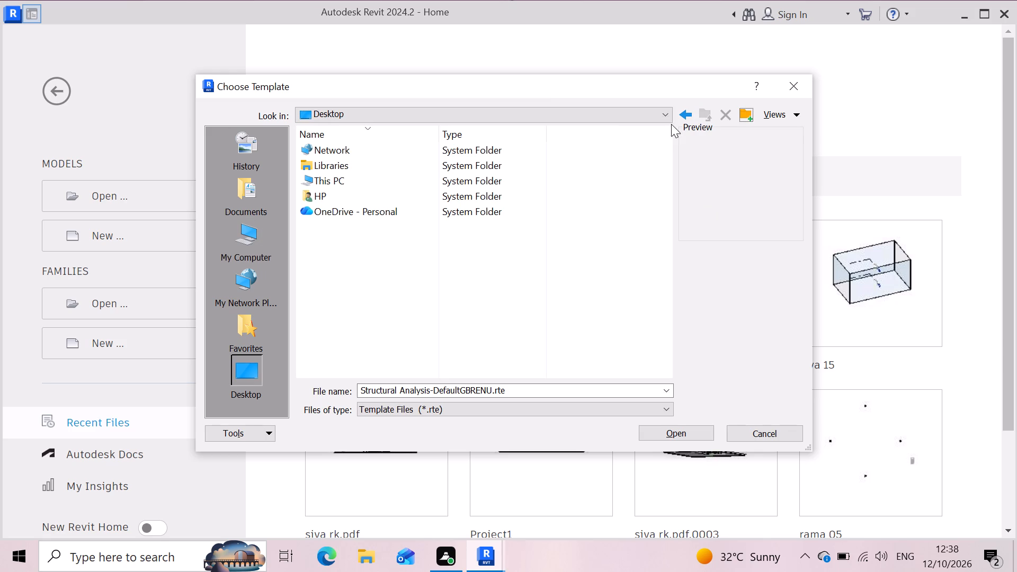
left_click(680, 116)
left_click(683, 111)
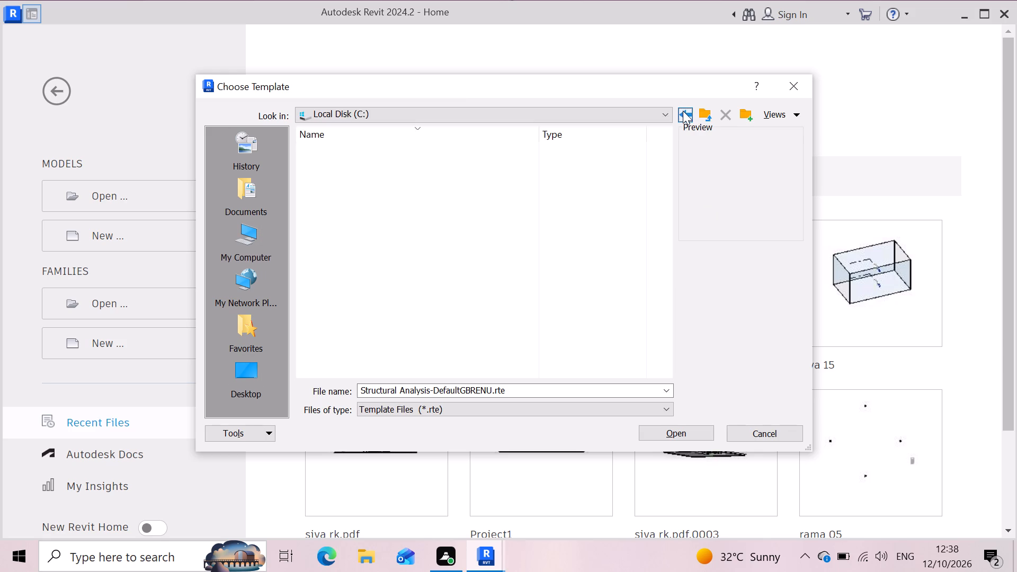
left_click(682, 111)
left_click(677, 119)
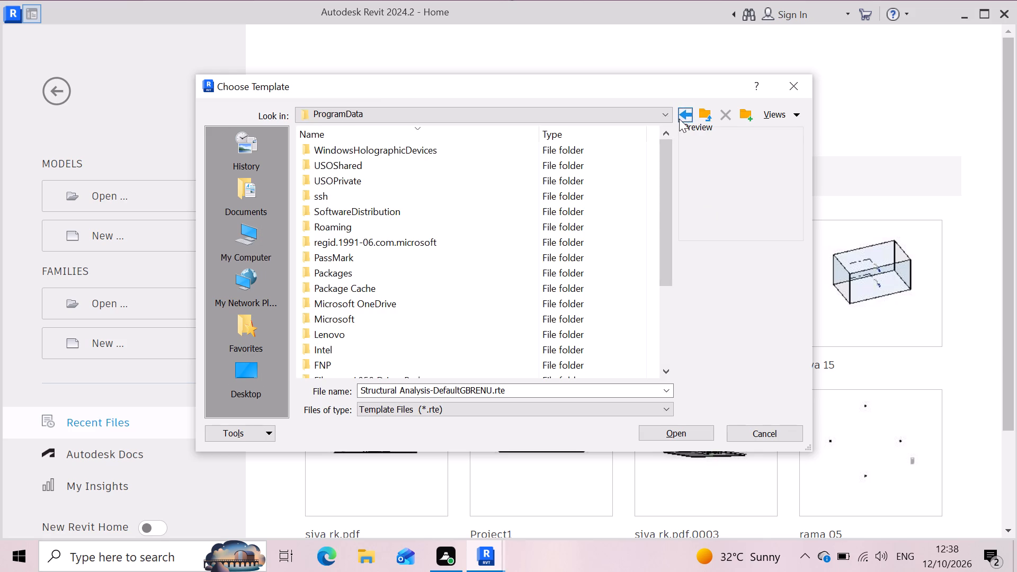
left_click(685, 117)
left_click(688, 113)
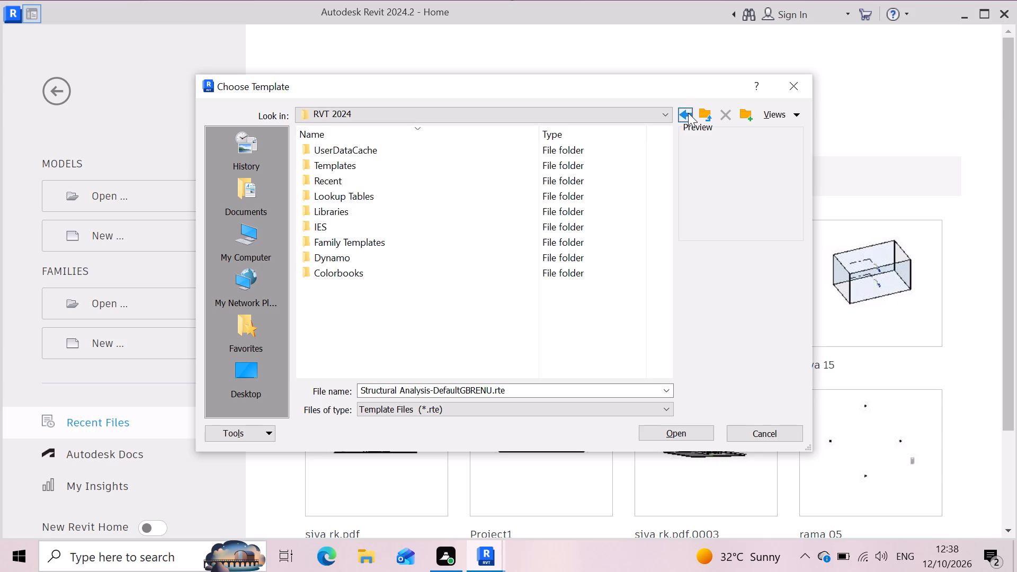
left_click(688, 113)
Open the English templates folder and create the project from Structural Analysis-DefaultGBRENU.rte.
scroll(458, 264, "down", 1)
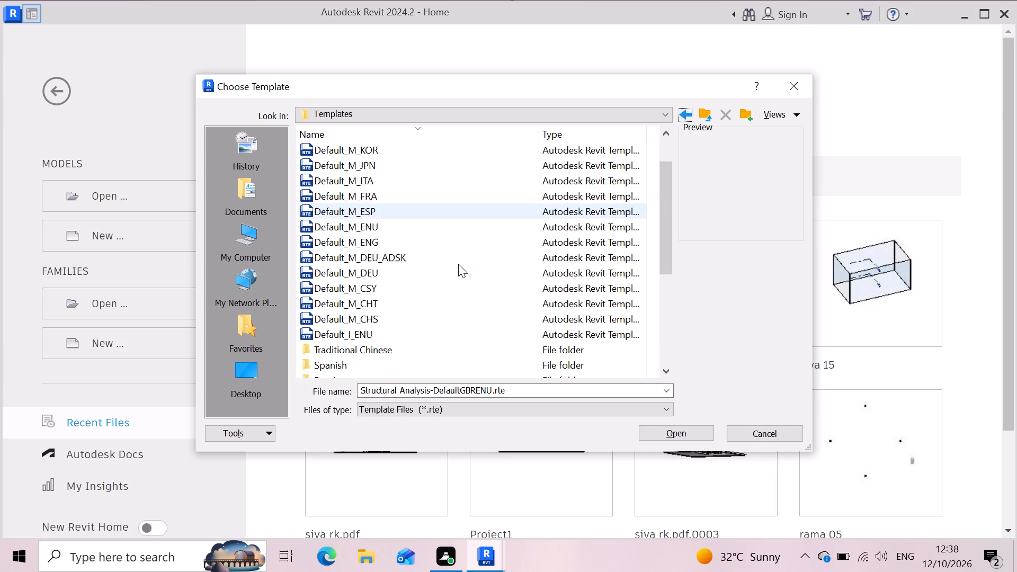
scroll(458, 264, "down", 2)
scroll(444, 308, "down", 1)
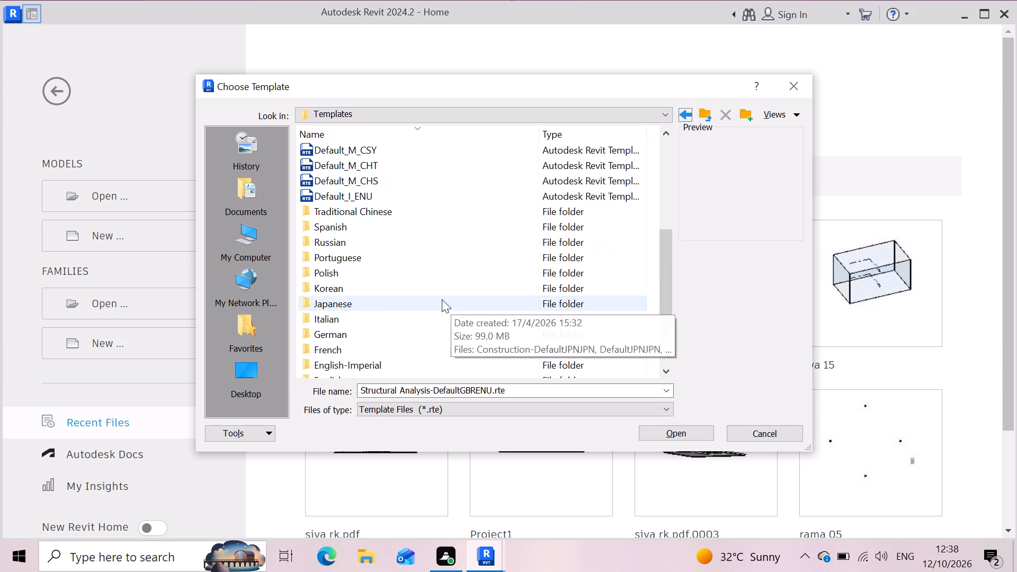
scroll(433, 297, "down", 1)
left_click(371, 335)
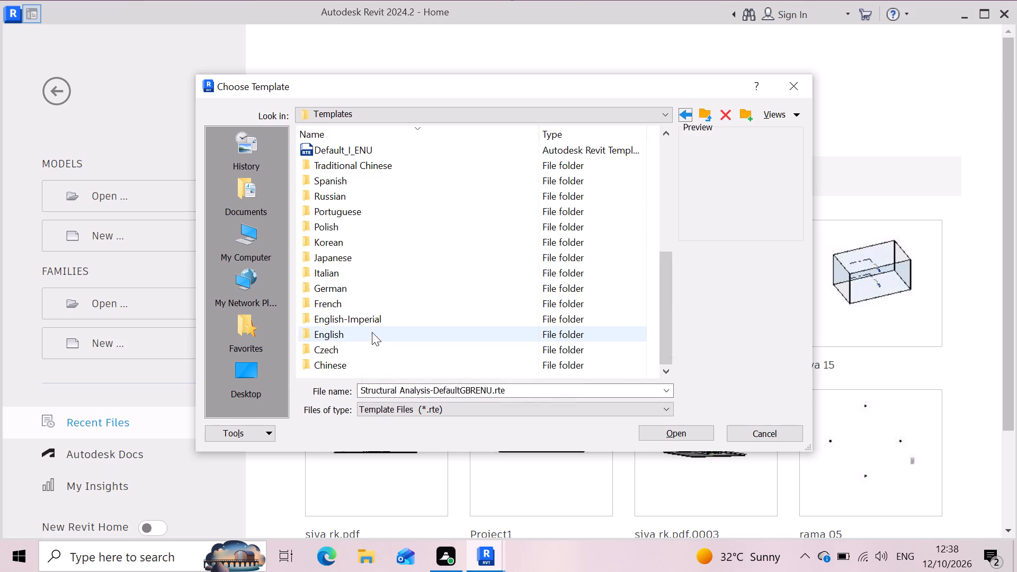
left_click(372, 332)
left_click(416, 331)
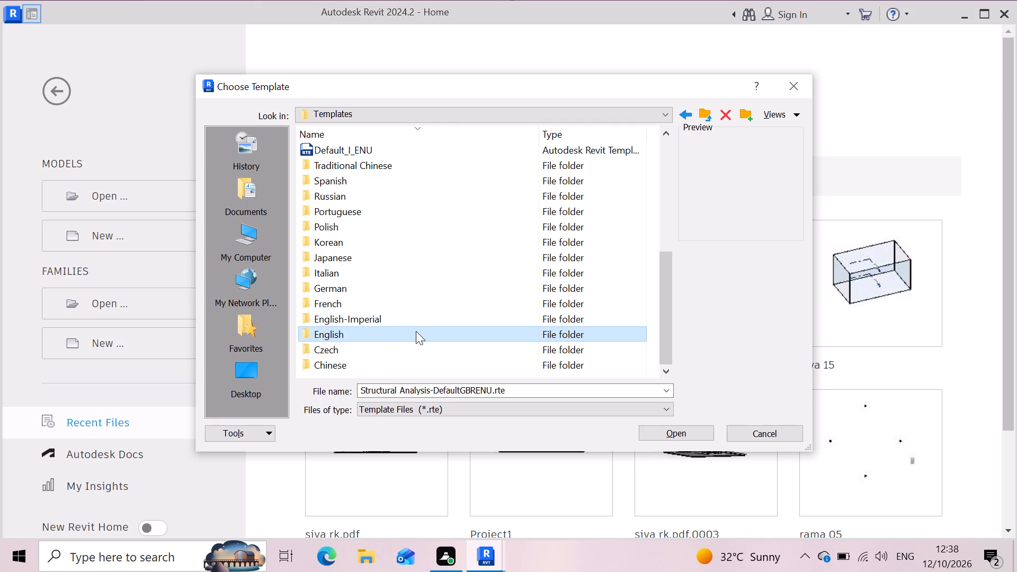
left_click(429, 331)
left_click(688, 427)
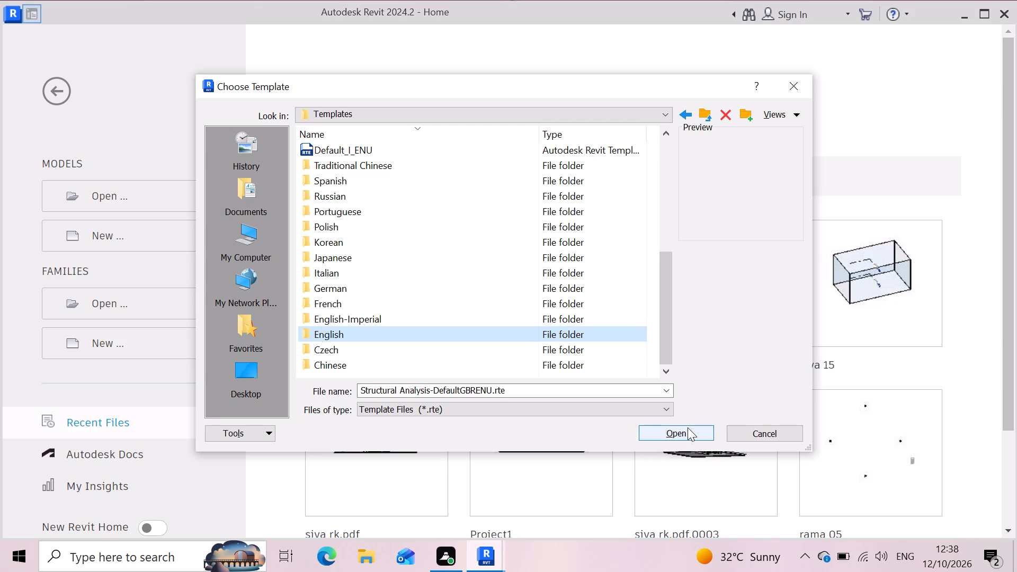
left_click(676, 431)
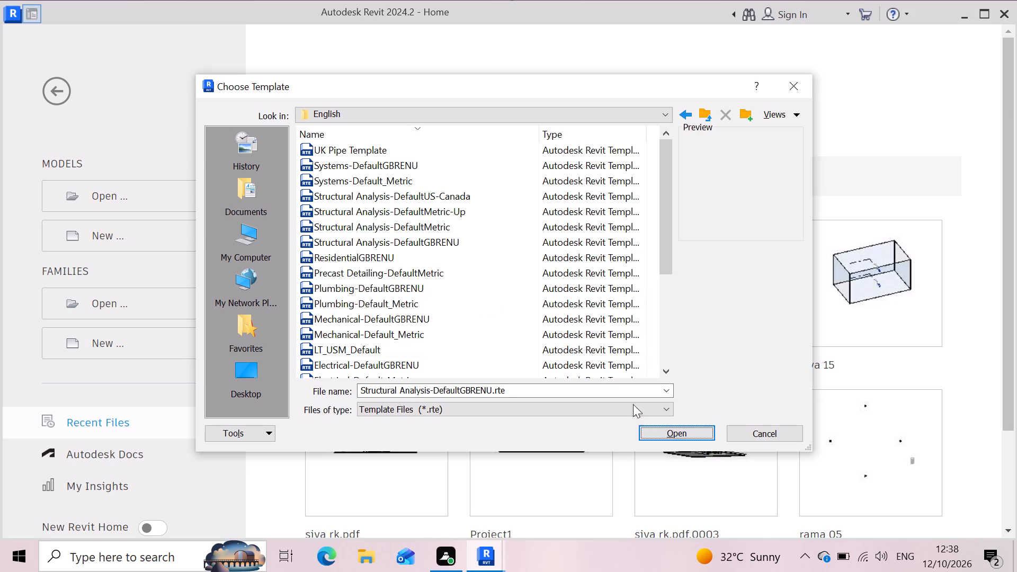
left_click(664, 432)
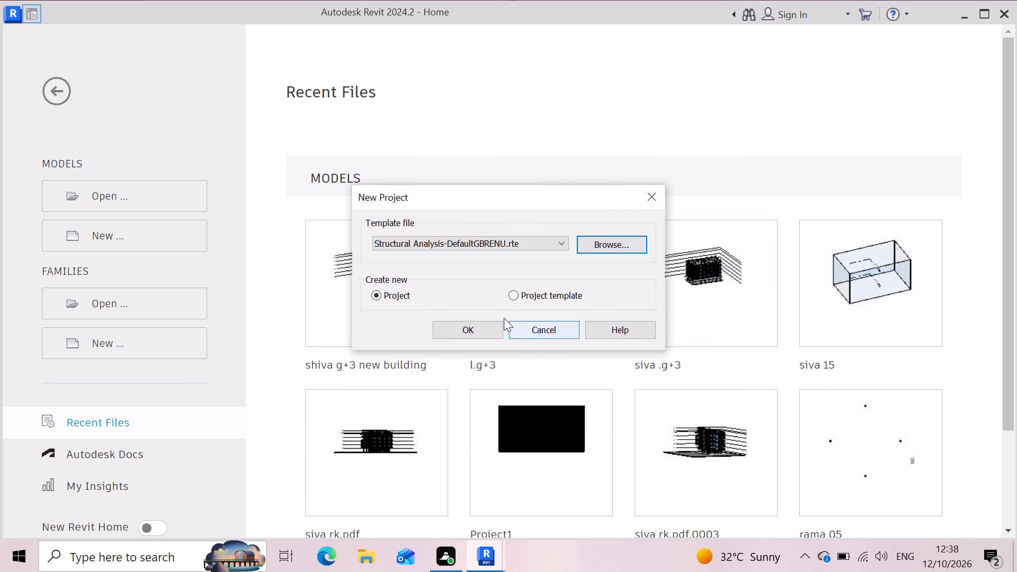
left_click(476, 333)
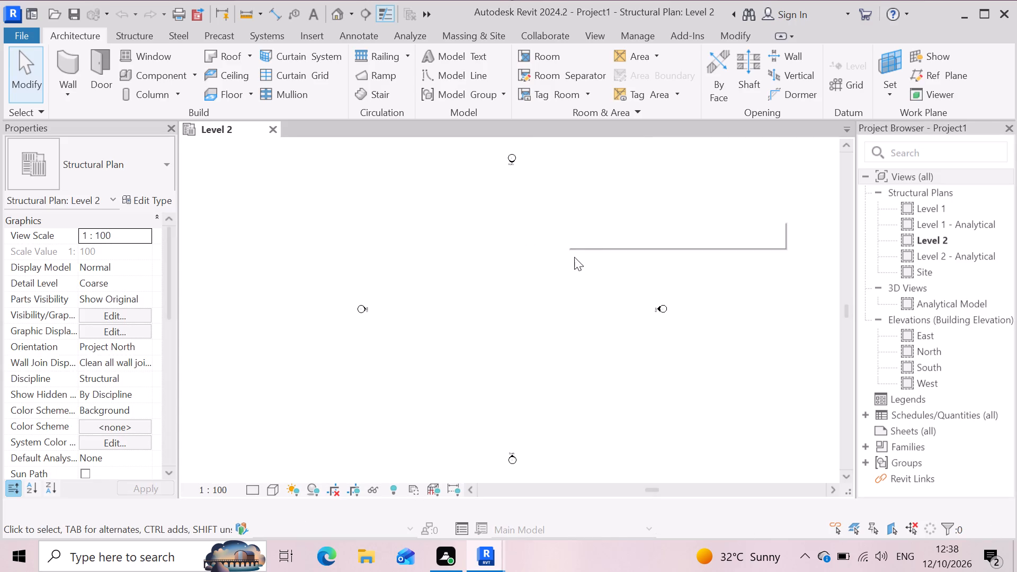
Open the North elevation and close the Level 1 - Analytical and Level 2 plan views.
scroll(444, 312, "up", 1)
scroll(392, 299, "down", 1)
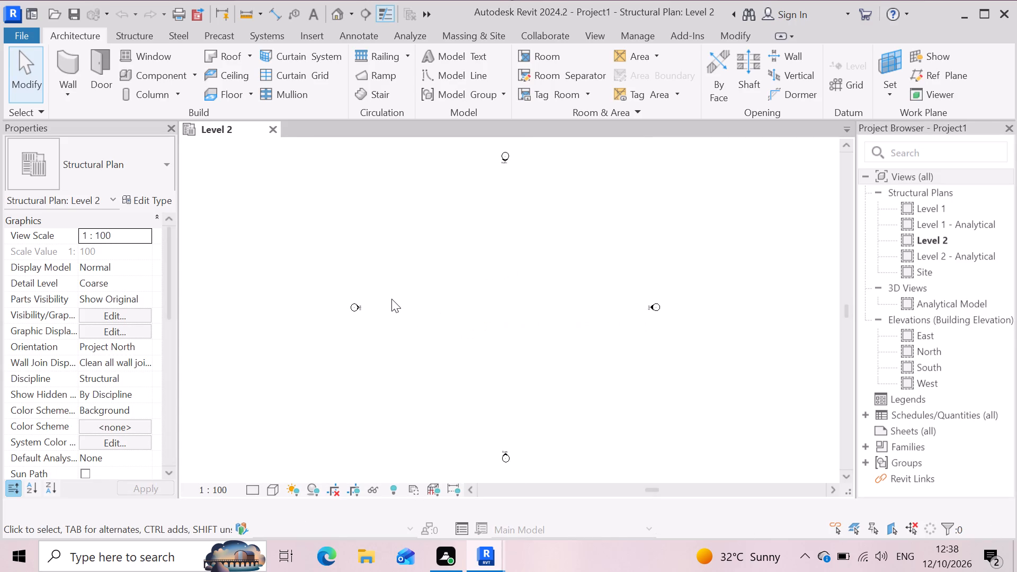
left_click(936, 211)
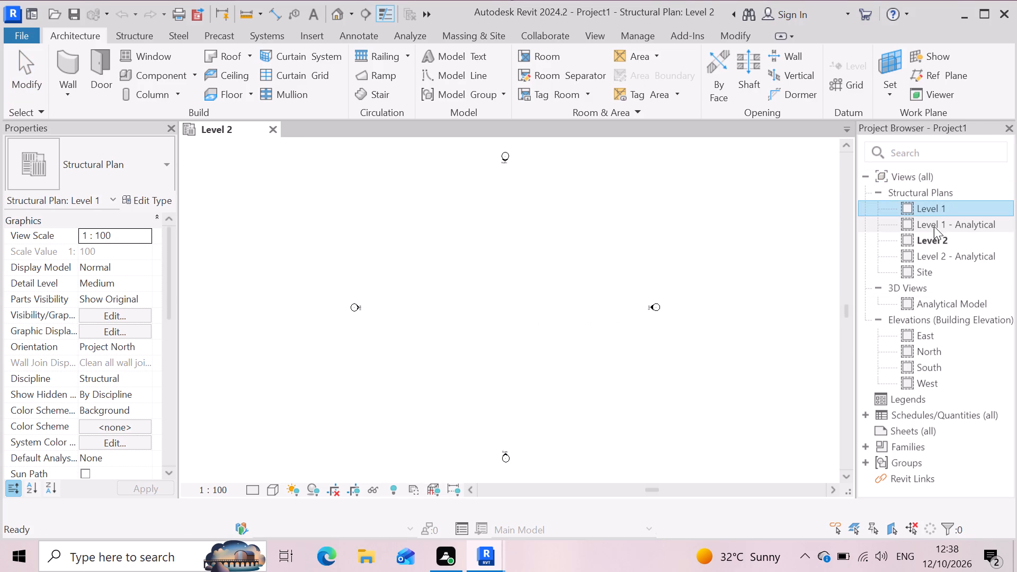
double_click(935, 219)
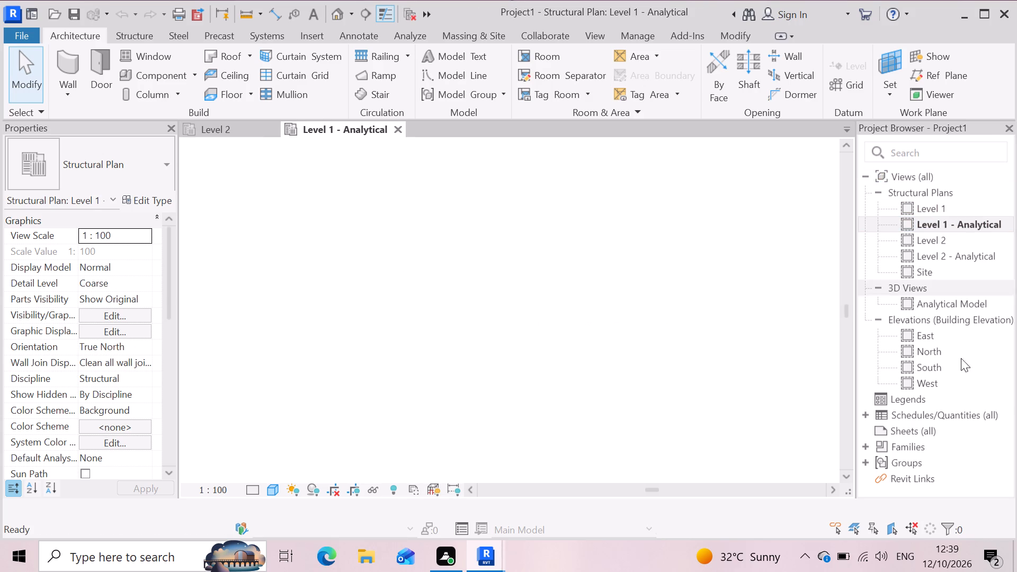
double_click(941, 351)
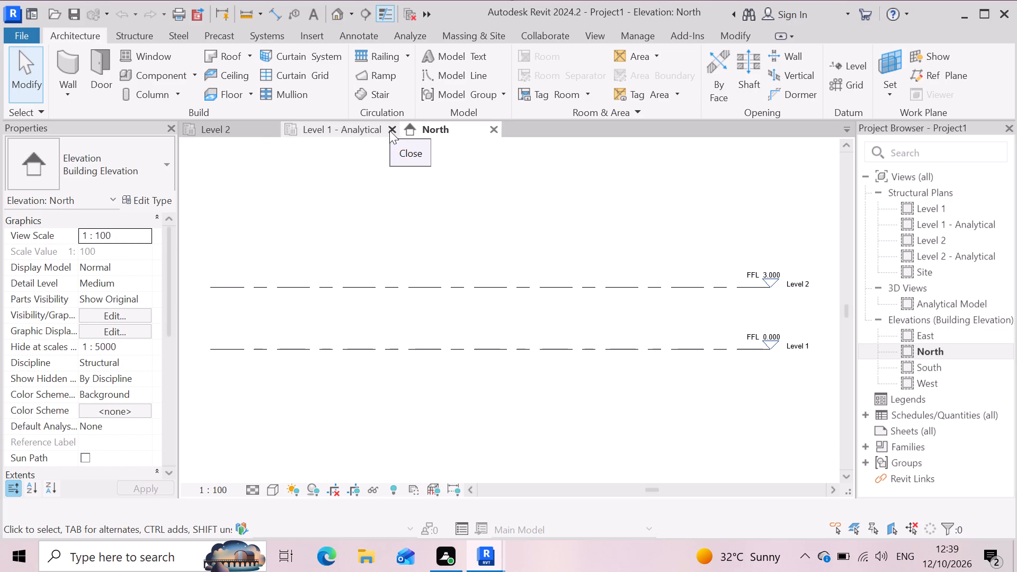
left_click(391, 129)
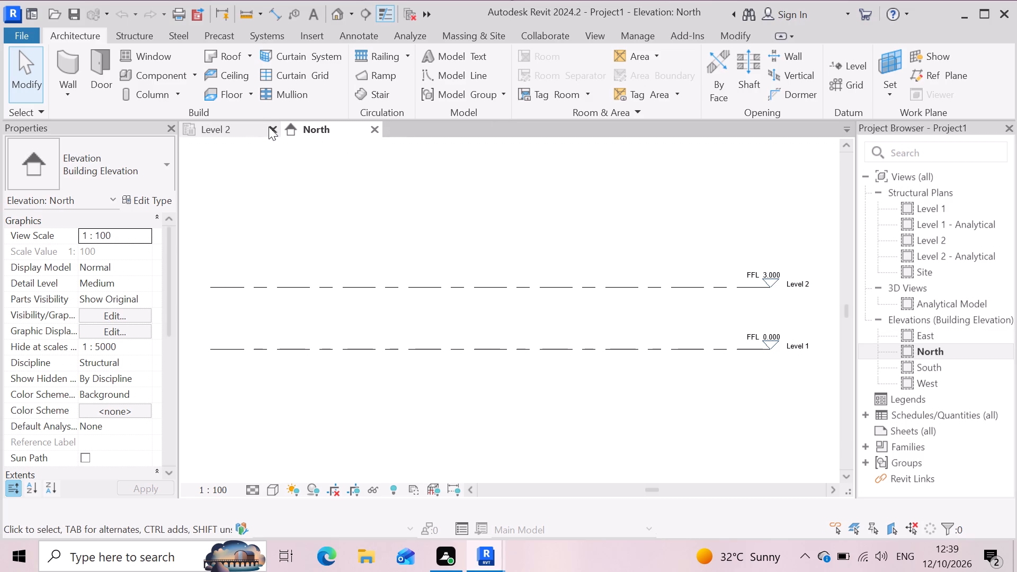
left_click(270, 126)
Examine the Level 1 and Level 2 heads and their elevation values in the North elevation.
scroll(404, 274, "down", 2)
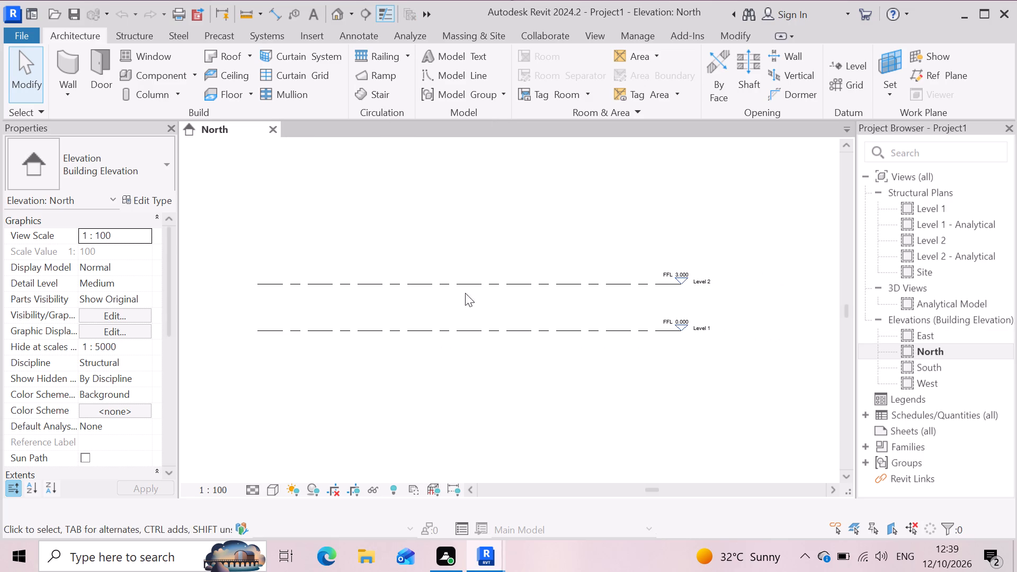
scroll(693, 322, "up", 2)
scroll(645, 315, "up", 8)
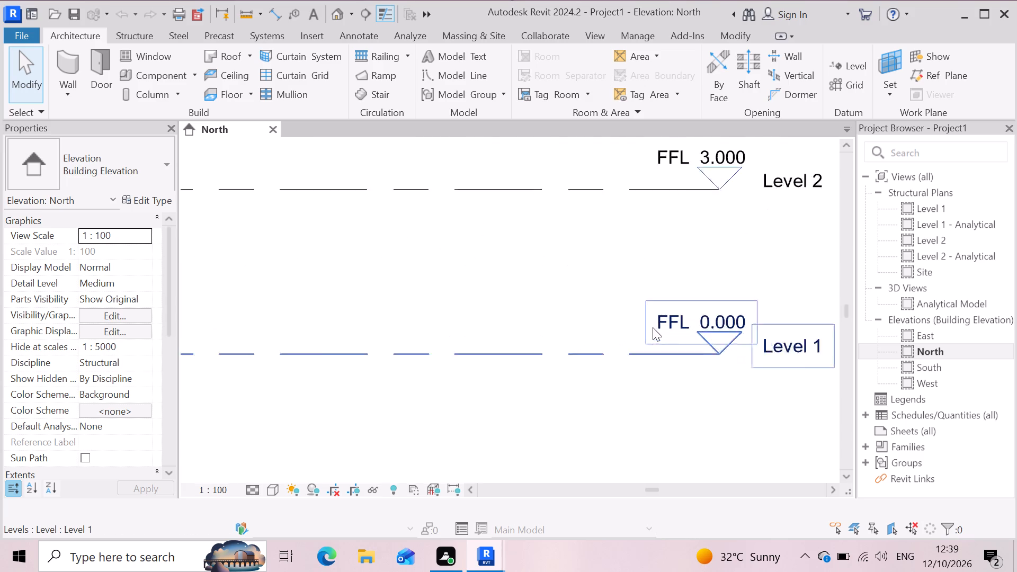
scroll(662, 318, "down", 2)
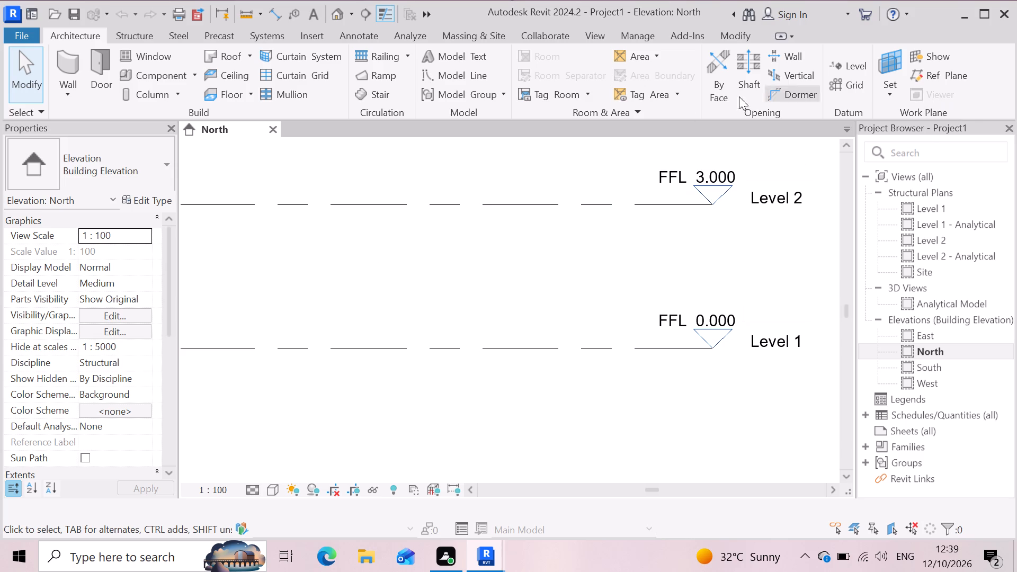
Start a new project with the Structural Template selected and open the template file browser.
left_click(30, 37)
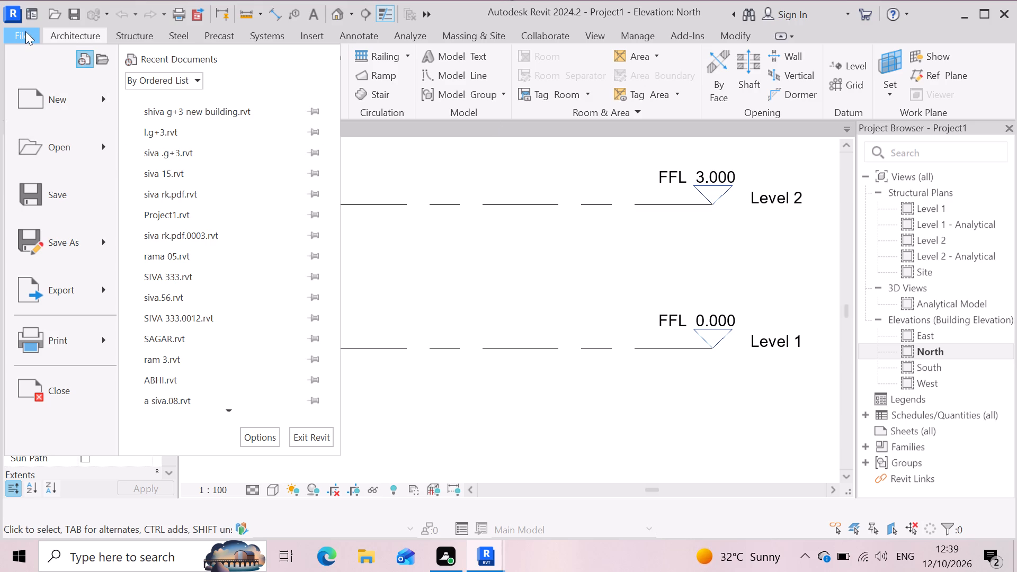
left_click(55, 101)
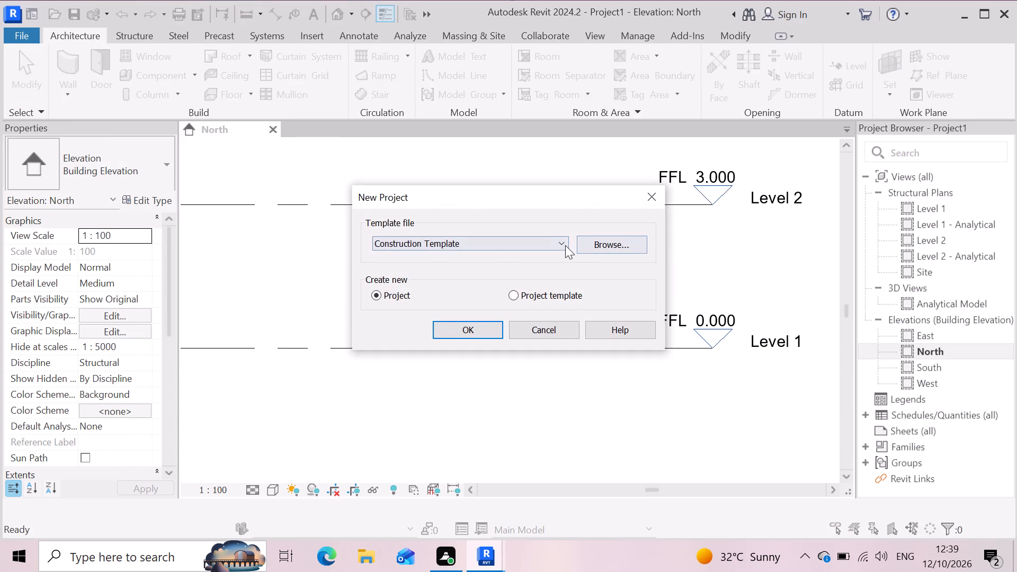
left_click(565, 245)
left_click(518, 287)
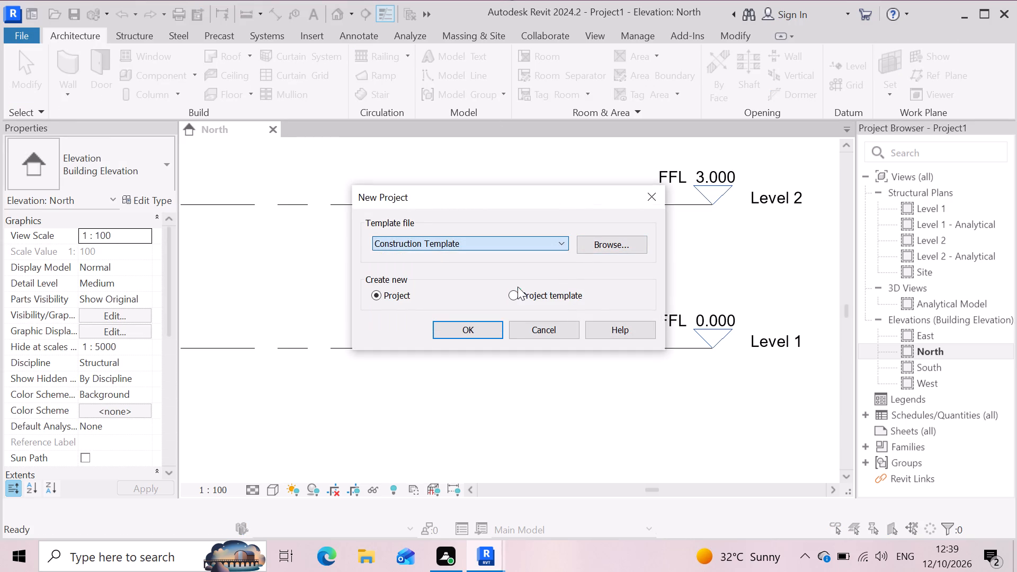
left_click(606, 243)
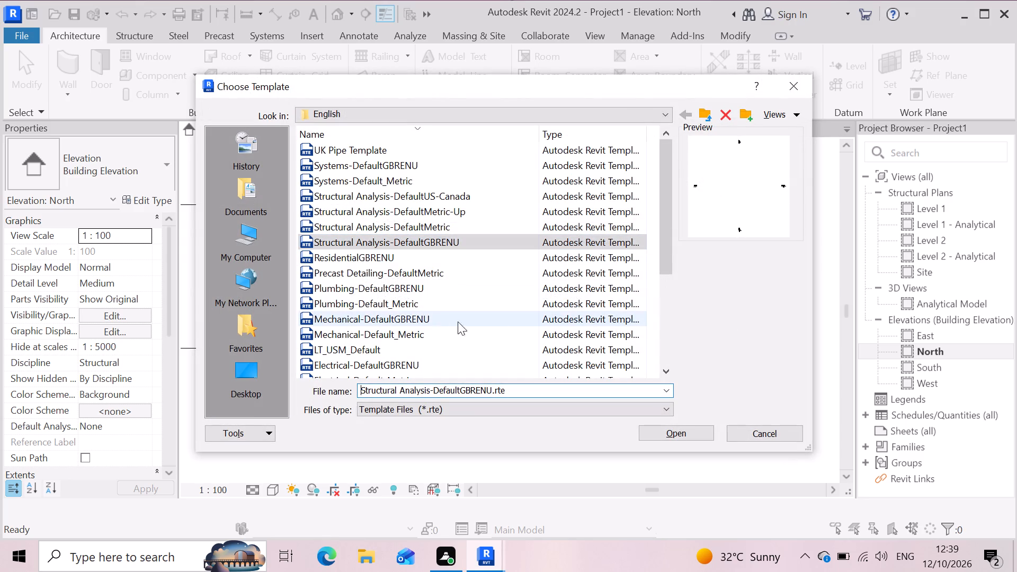
Look through the English templates, go up to the Templates folder, and reopen its English folder.
scroll(545, 298, "down", 13)
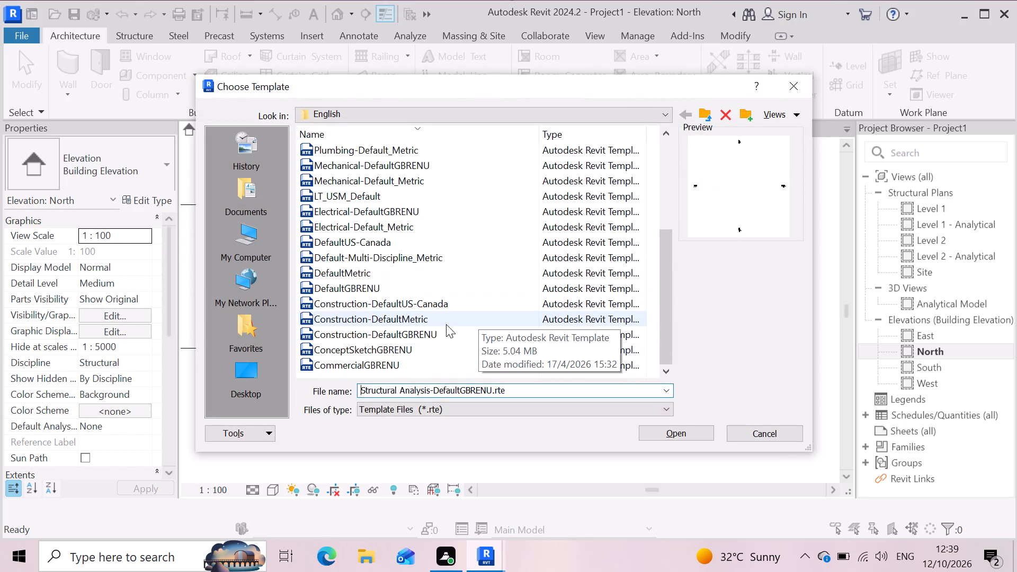
scroll(449, 314, "down", 6)
left_click(701, 114)
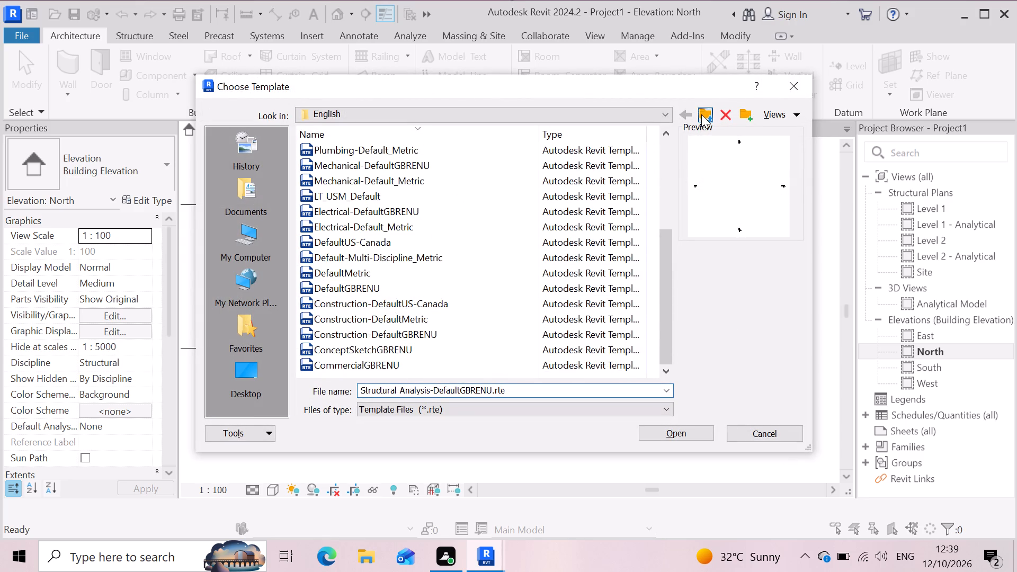
scroll(520, 275, "down", 7)
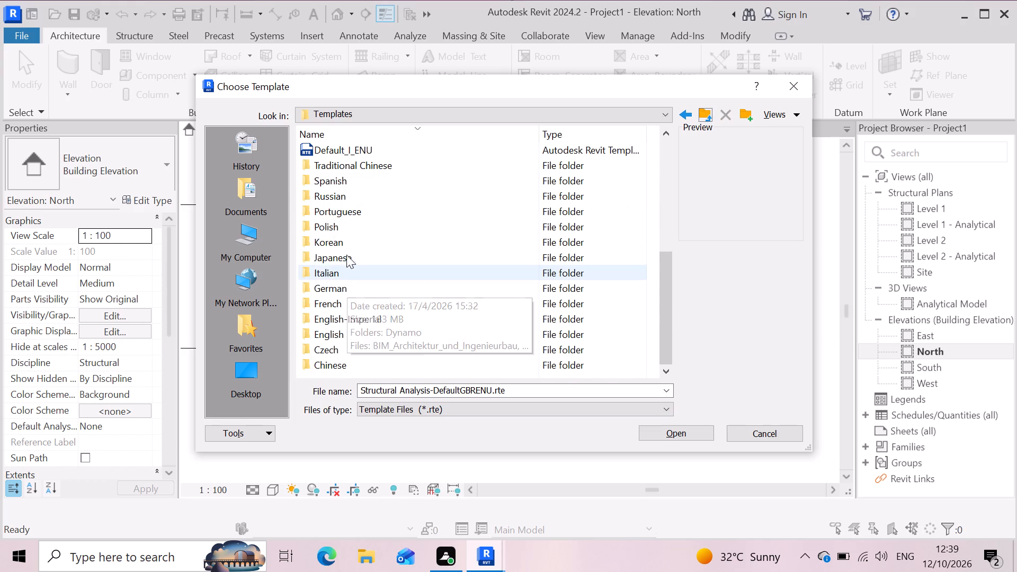
scroll(379, 310, "up", 2)
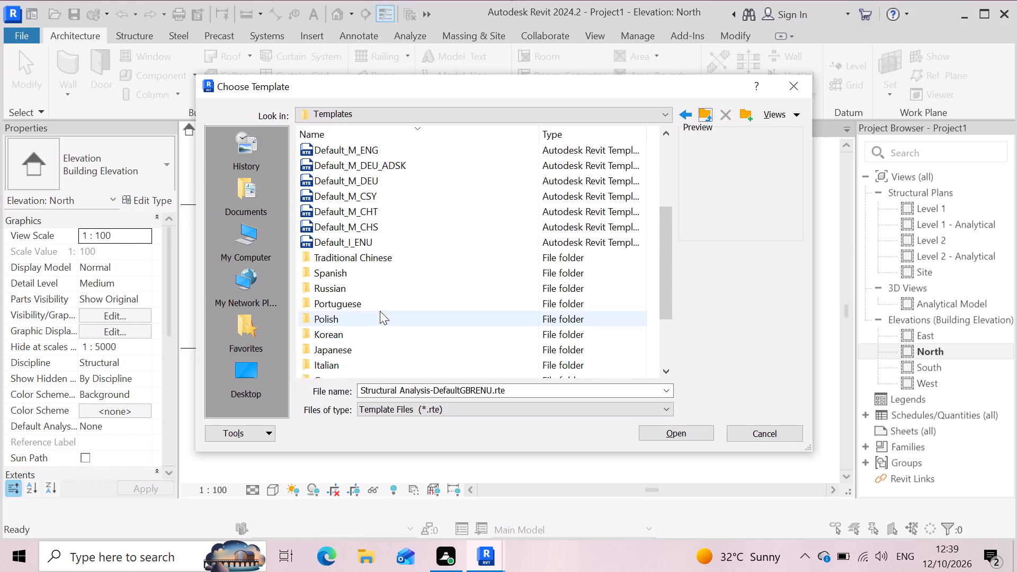
scroll(380, 311, "up", 2)
scroll(456, 315, "down", 3)
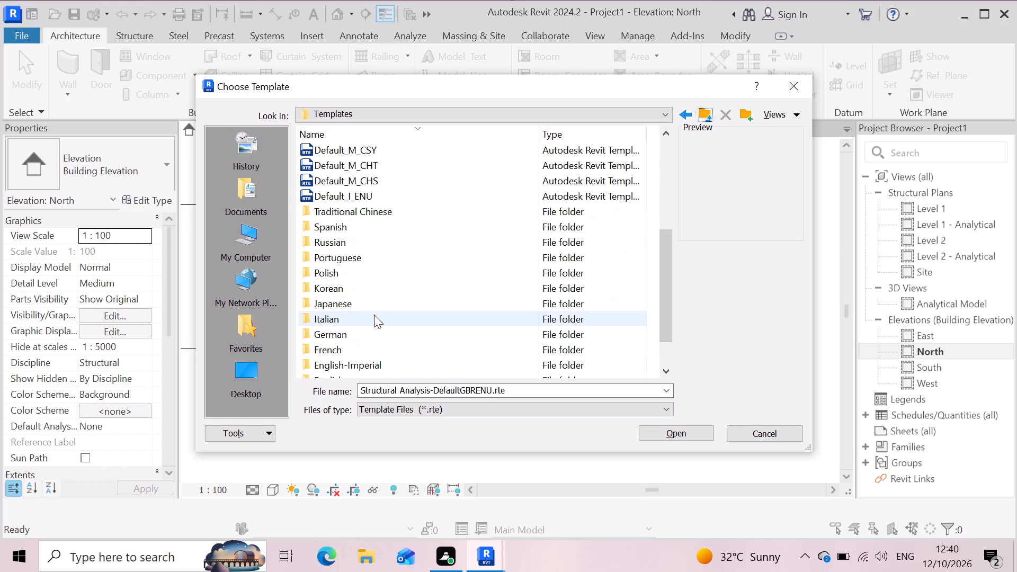
scroll(409, 319, "down", 1)
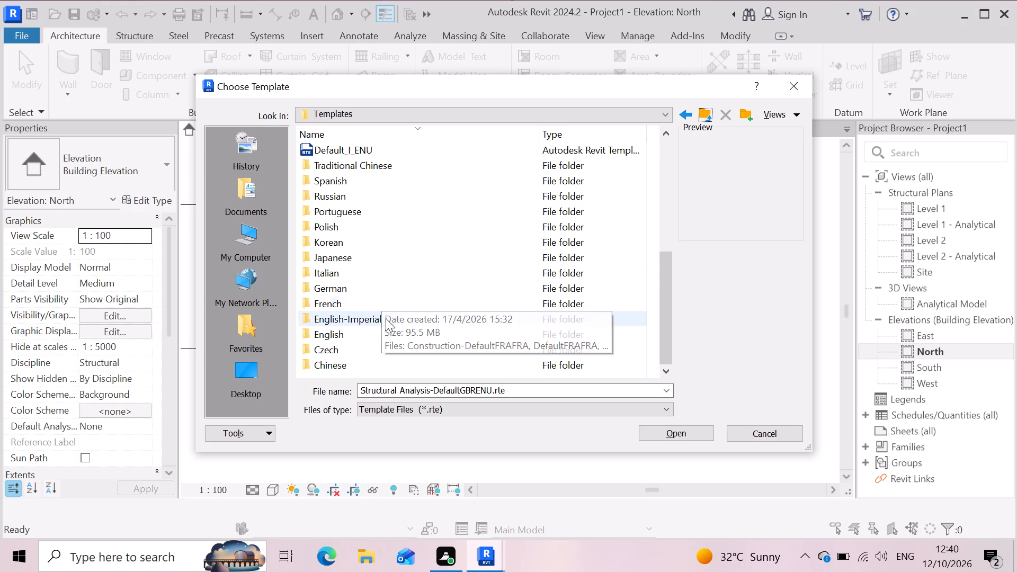
left_click(353, 337)
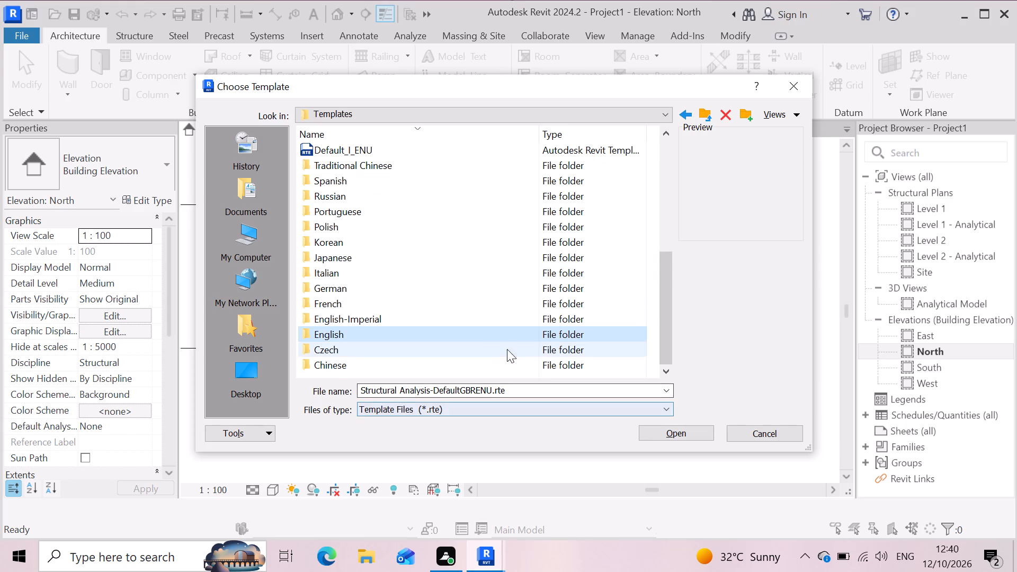
double_click(493, 333)
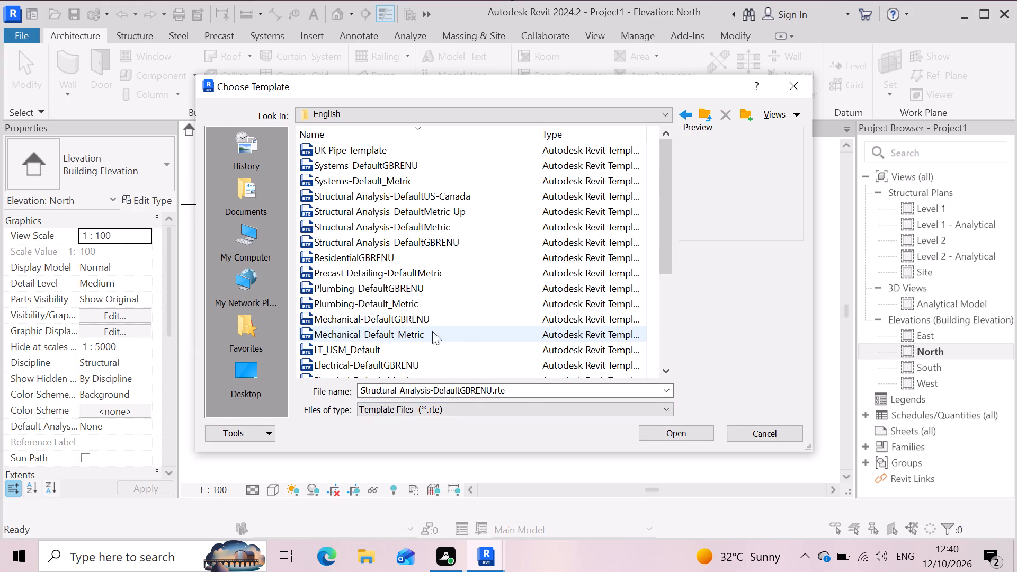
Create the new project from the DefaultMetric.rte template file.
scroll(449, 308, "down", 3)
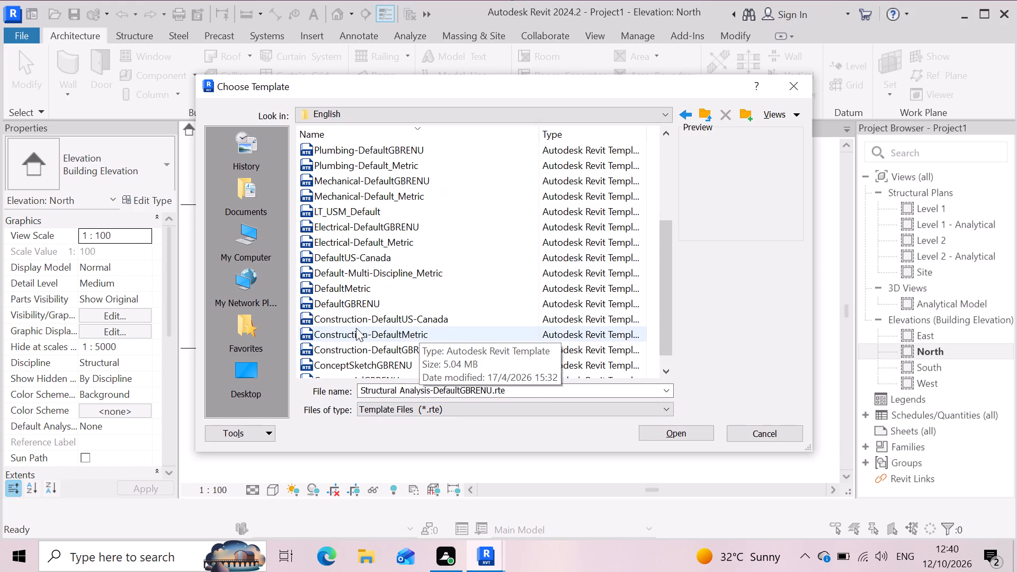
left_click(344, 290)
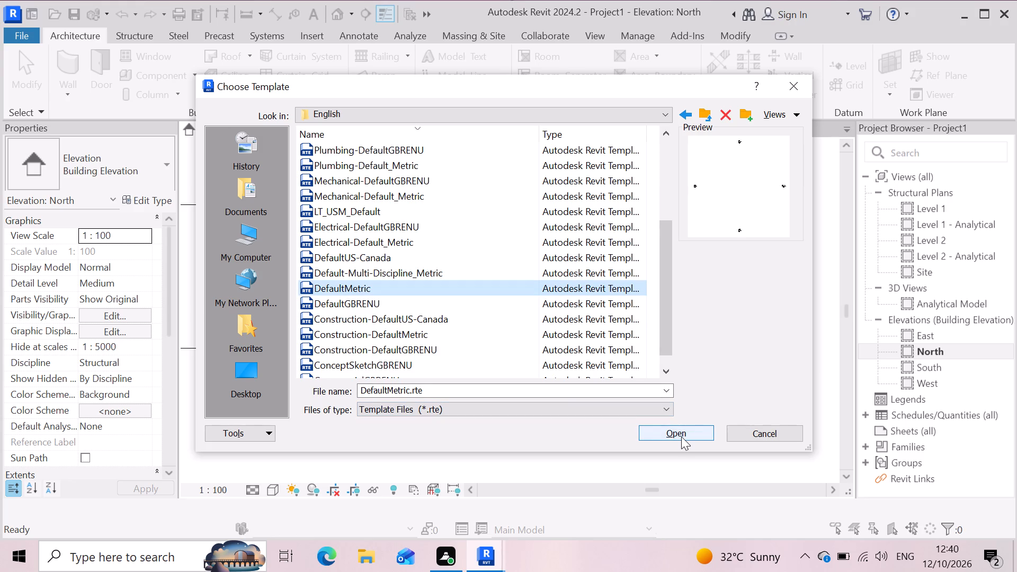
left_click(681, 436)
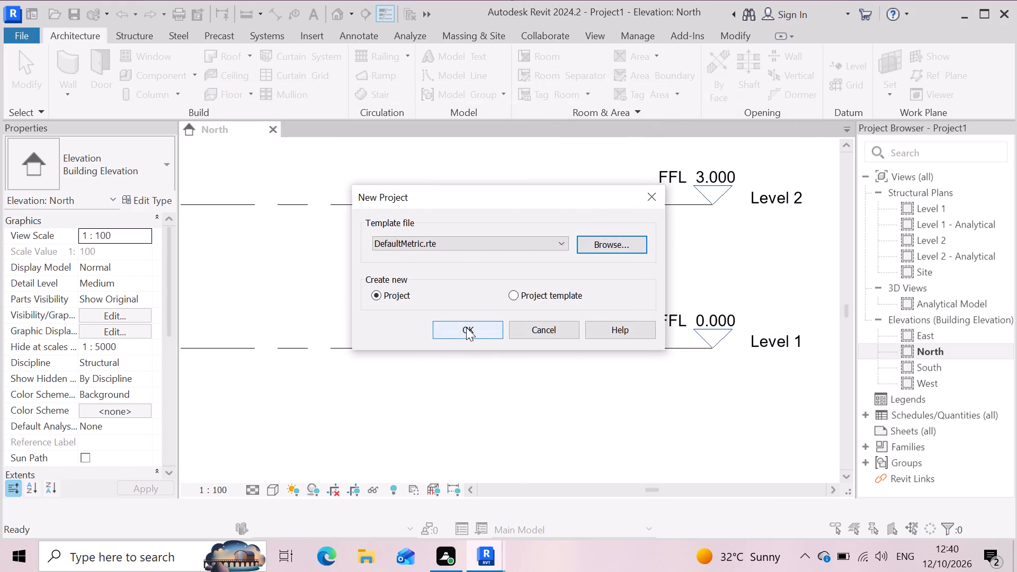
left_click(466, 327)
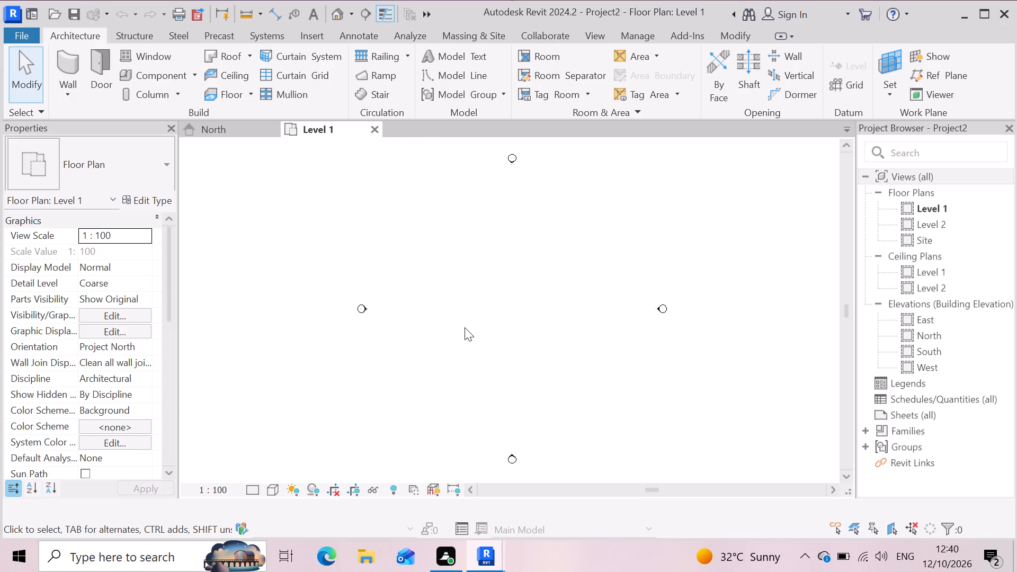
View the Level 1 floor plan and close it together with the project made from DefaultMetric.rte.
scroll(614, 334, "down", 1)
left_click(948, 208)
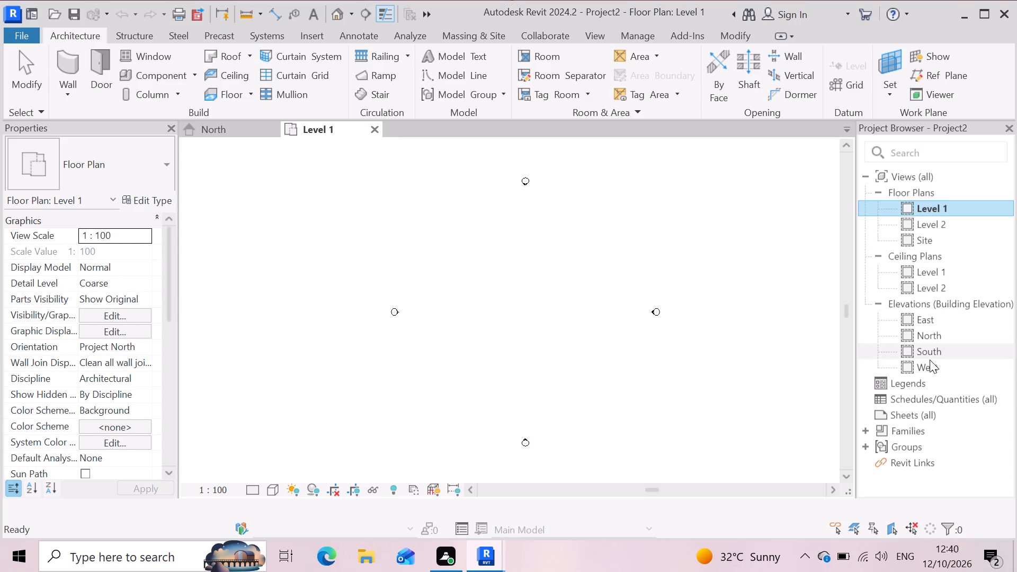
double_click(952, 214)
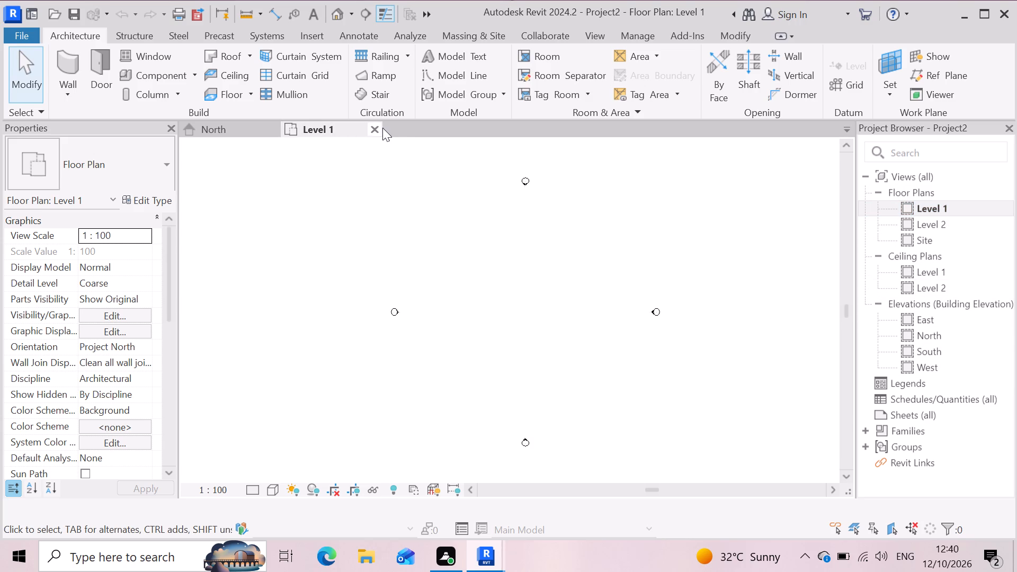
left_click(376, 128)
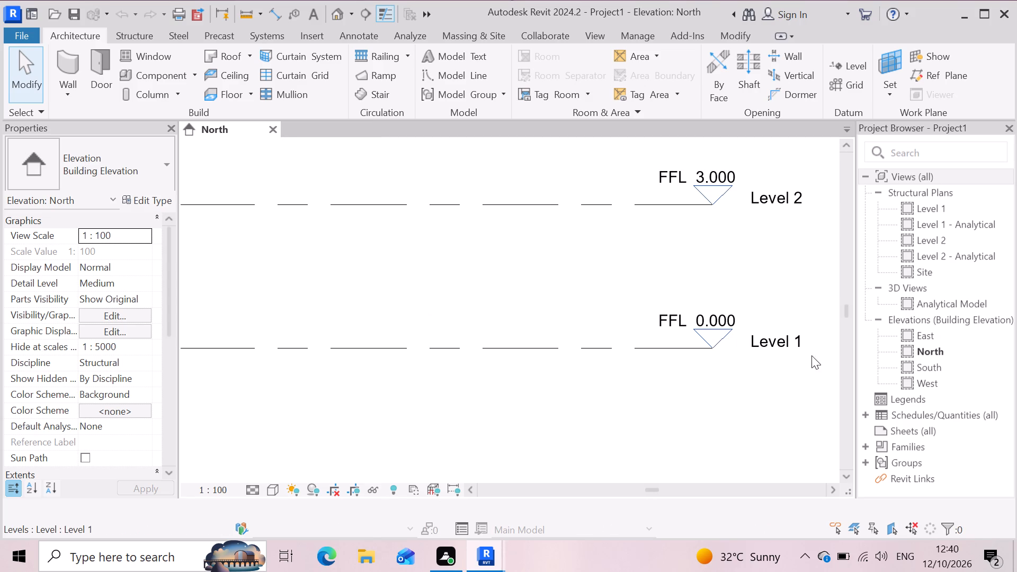
Open the Level 1 structural plan, return to the North elevation, and close both views to exit Project1.
double_click(941, 206)
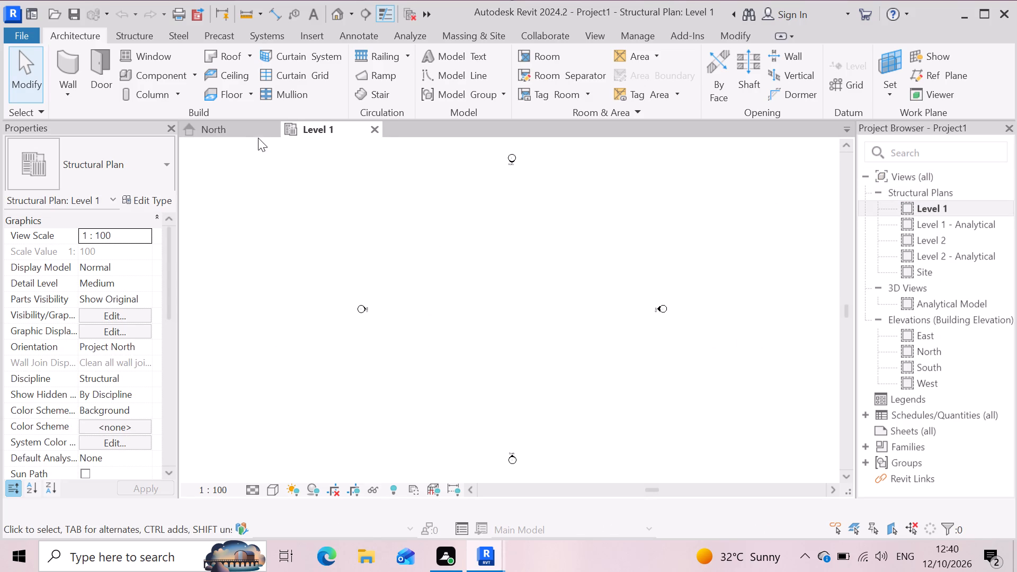
left_click(237, 128)
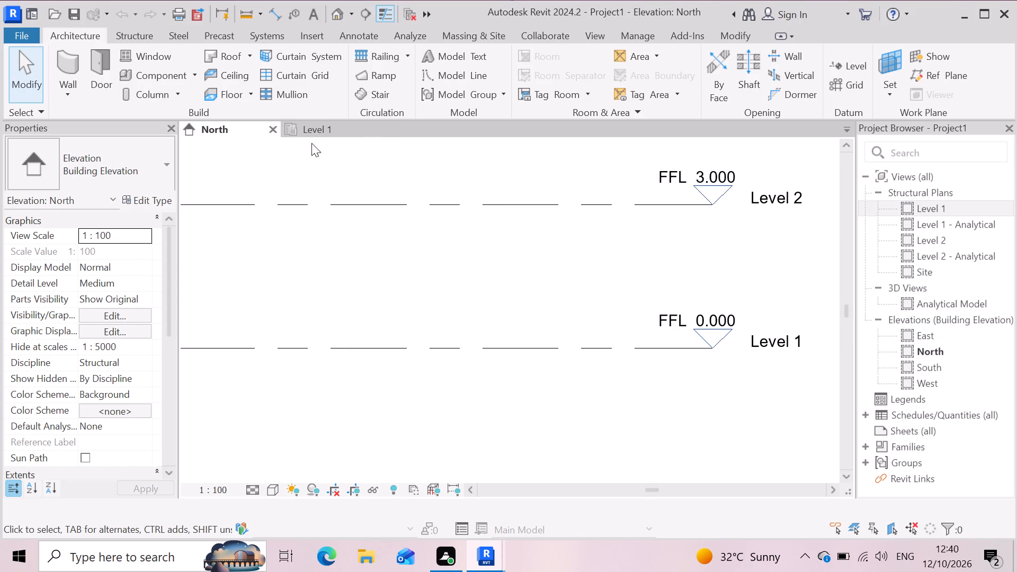
double_click(275, 130)
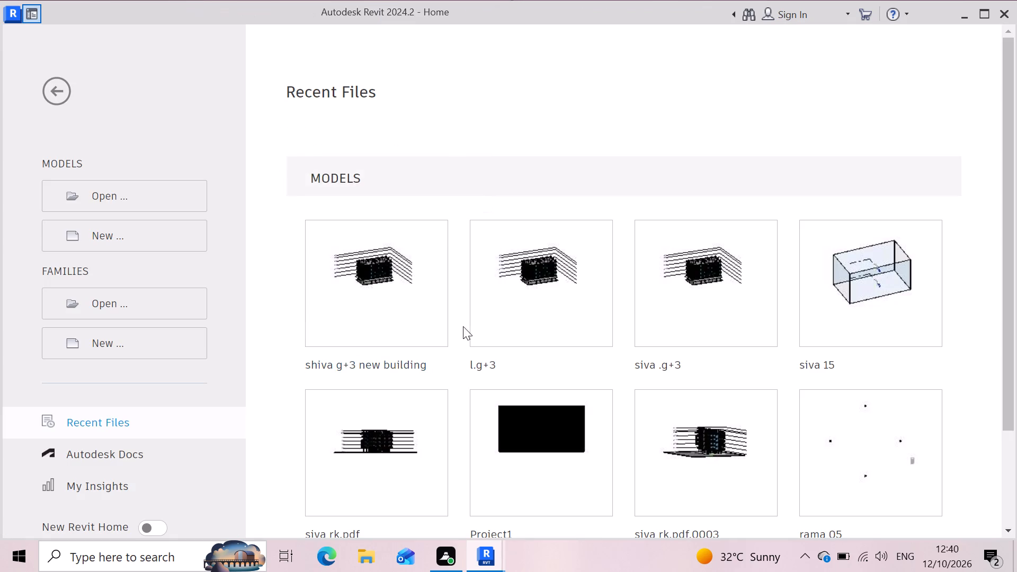
Start a new project from the home screen with the Structural Template selected and open the template file browser.
scroll(570, 253, "down", 2)
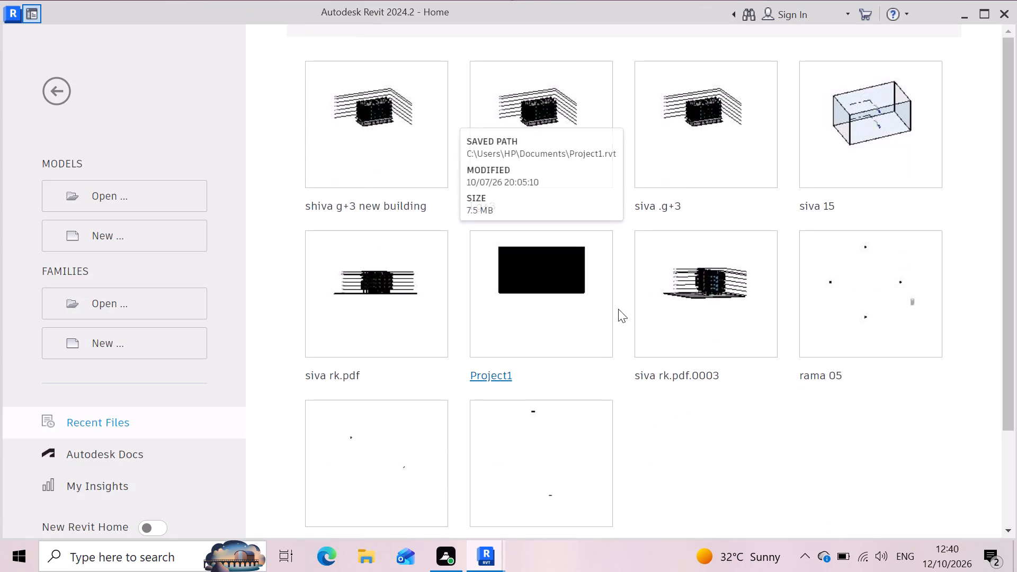
scroll(624, 301, "down", 3)
scroll(603, 305, "up", 2)
left_click(122, 237)
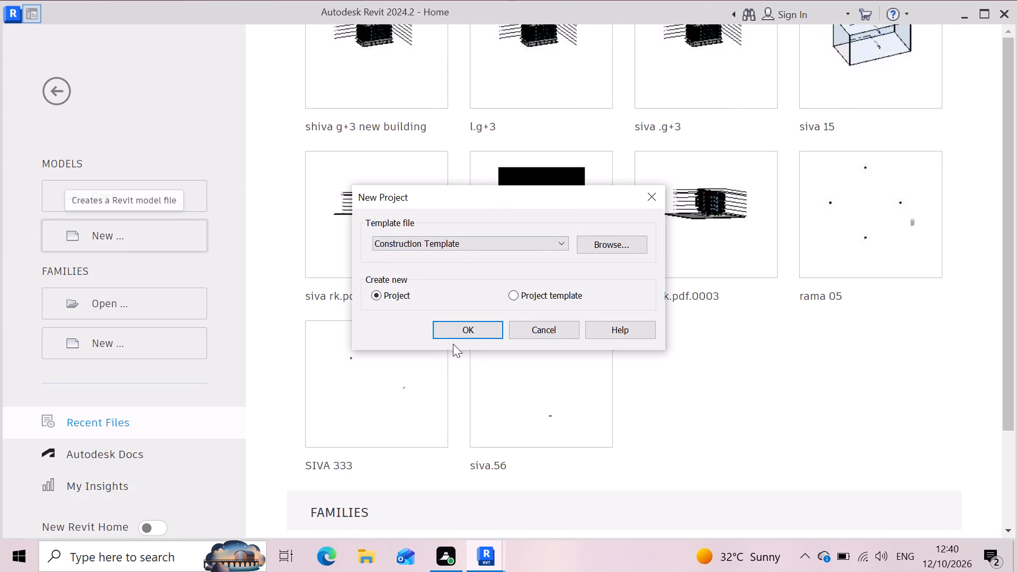
left_click(556, 245)
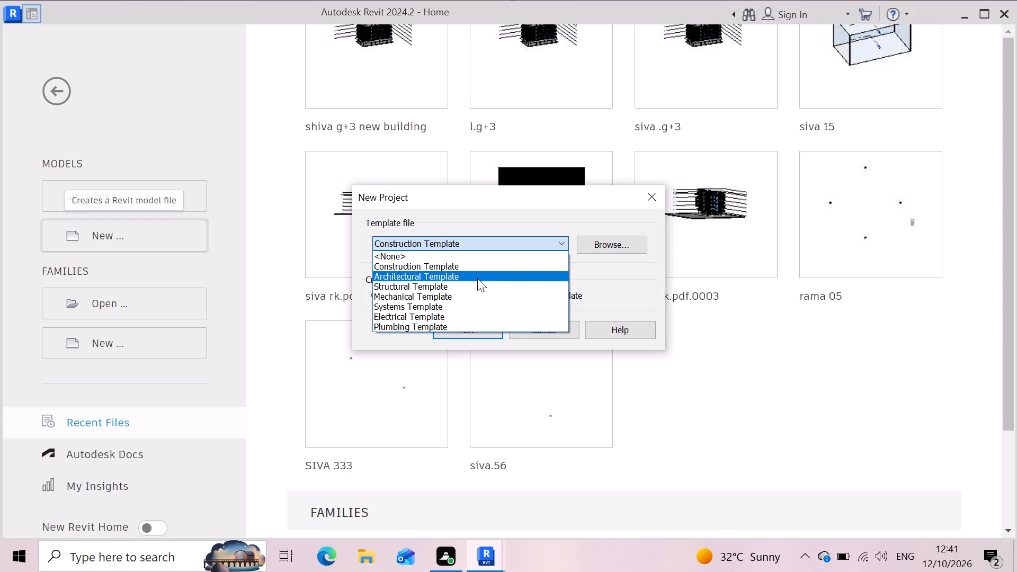
left_click(476, 282)
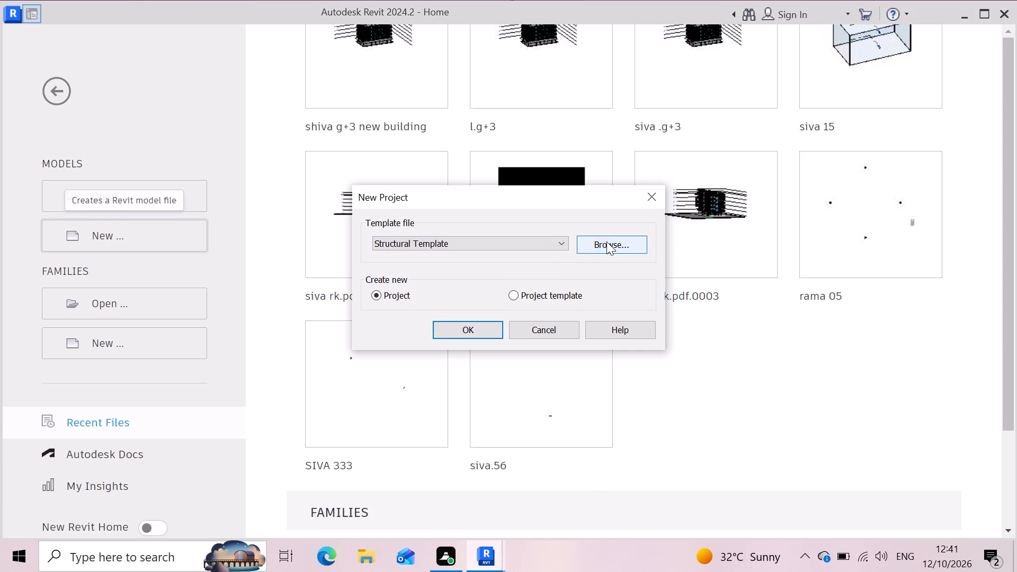
left_click(606, 242)
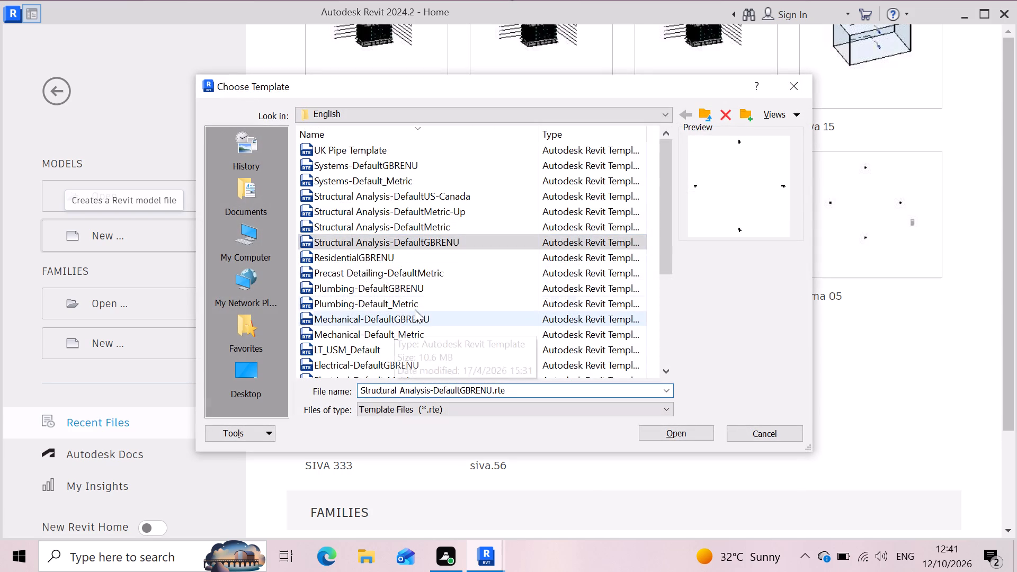
Look through the English templates, go up to the Templates folder, and reopen its English folder.
scroll(486, 278, "down", 4)
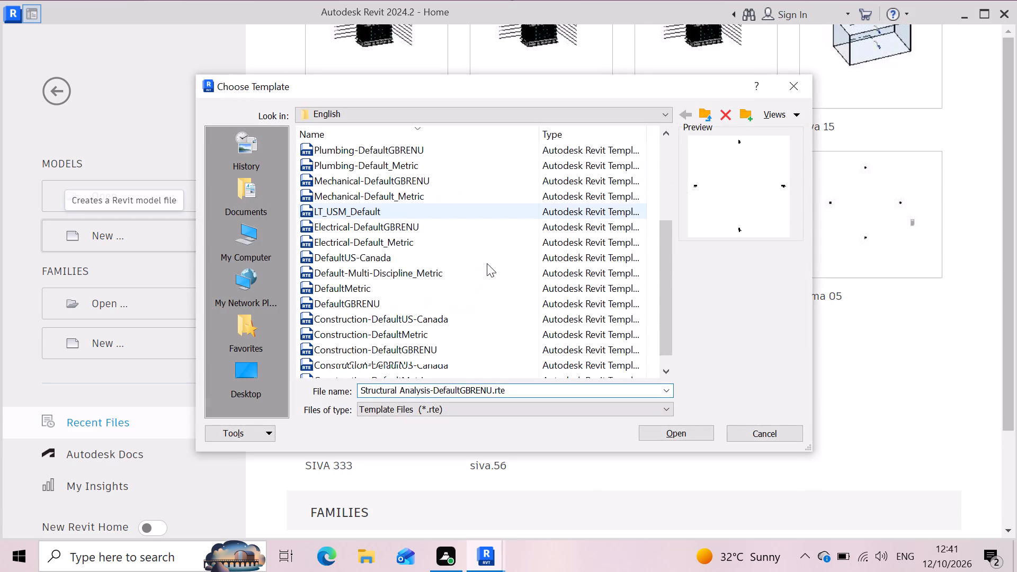
scroll(487, 263, "down", 7)
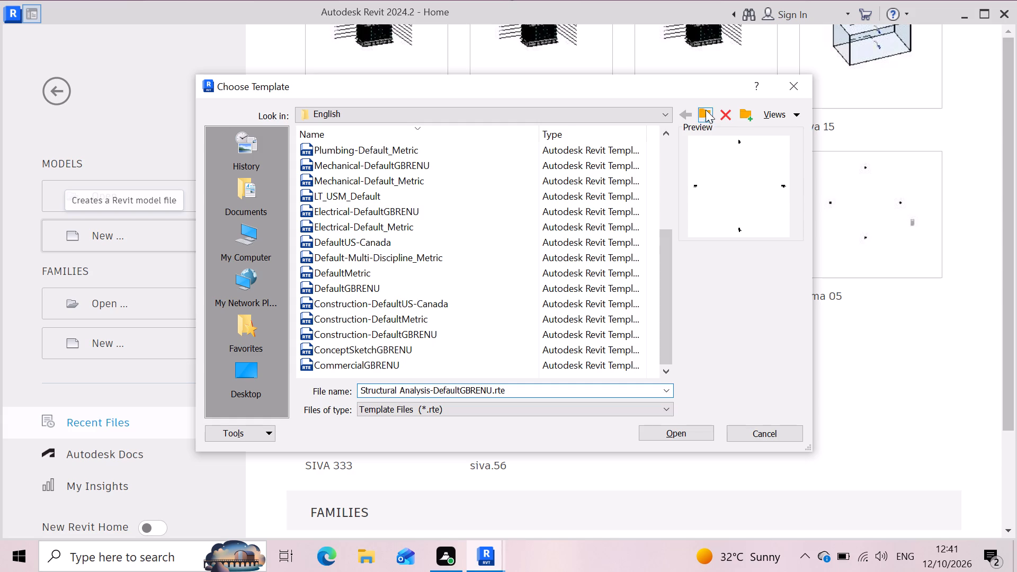
left_click(702, 111)
scroll(411, 279, "down", 4)
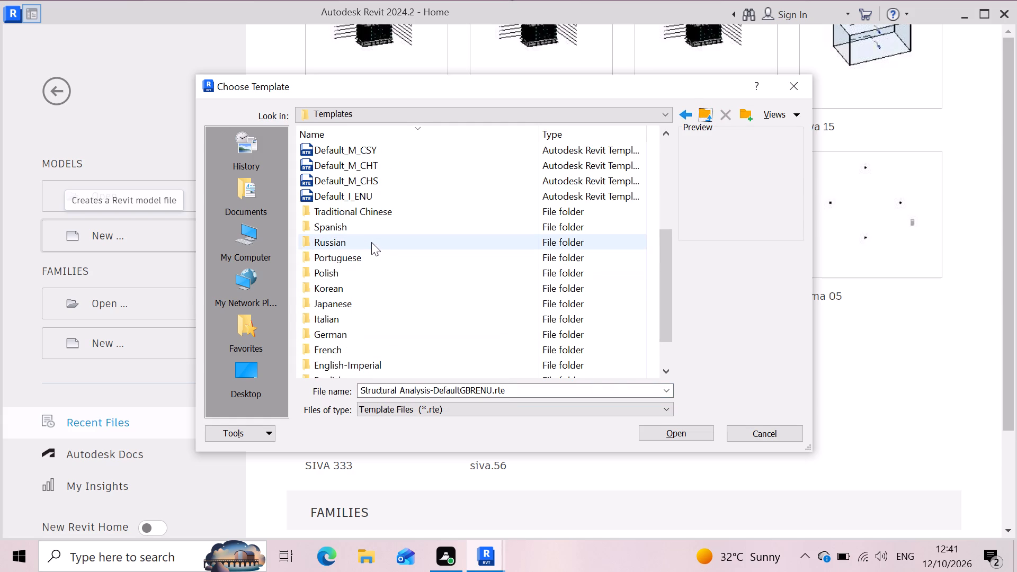
scroll(396, 273, "down", 2)
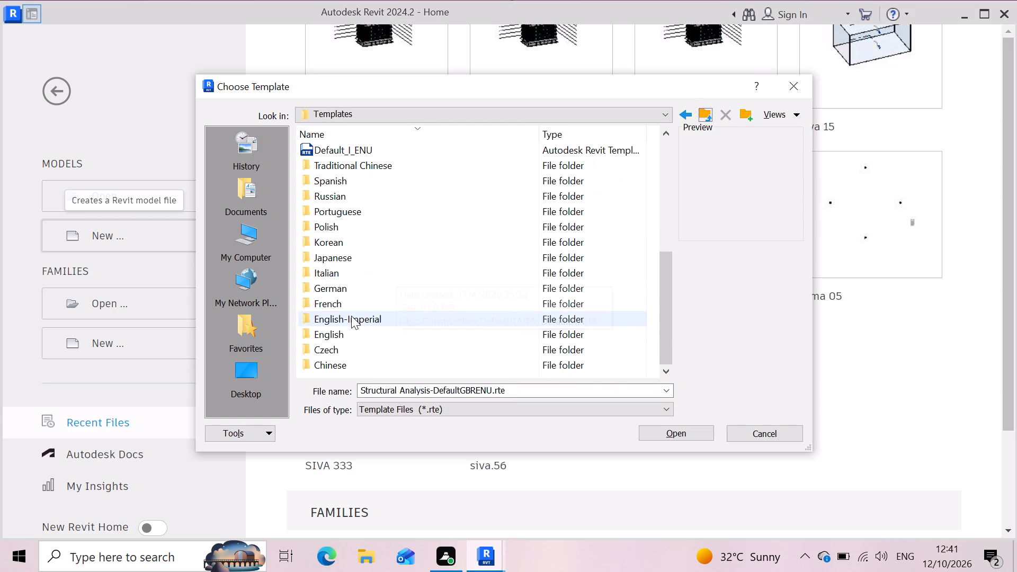
left_click(356, 333)
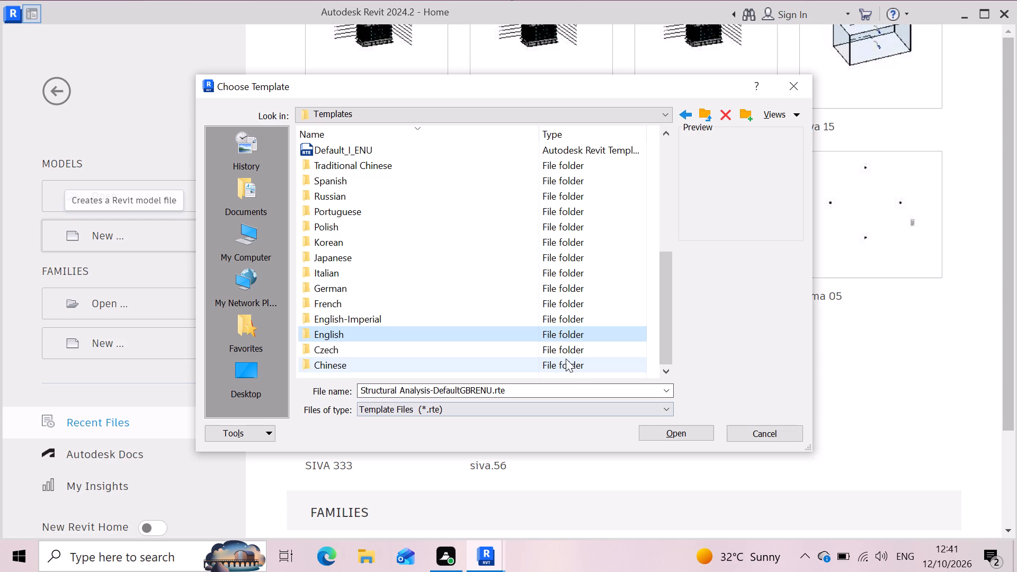
double_click(511, 331)
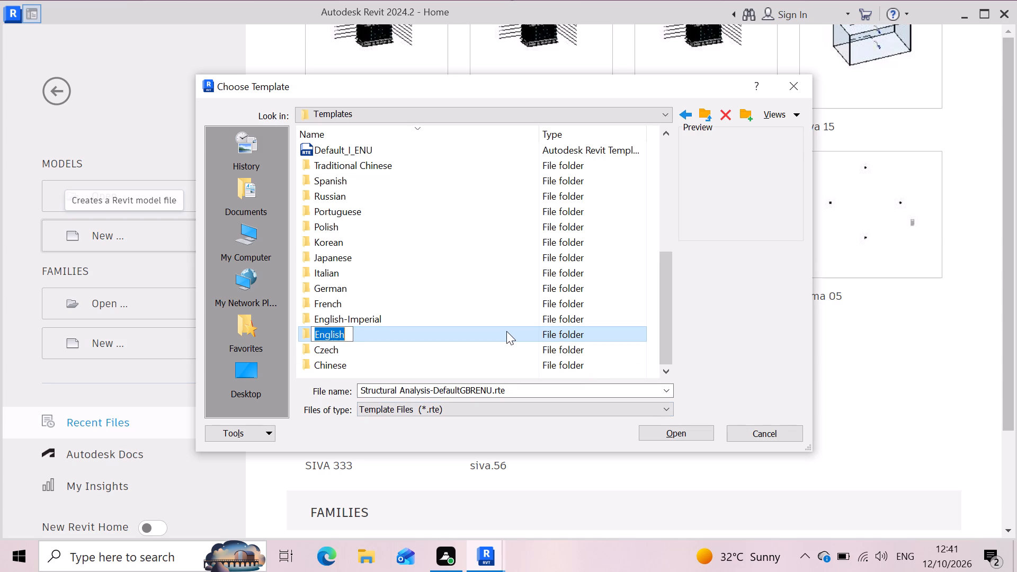
double_click(506, 331)
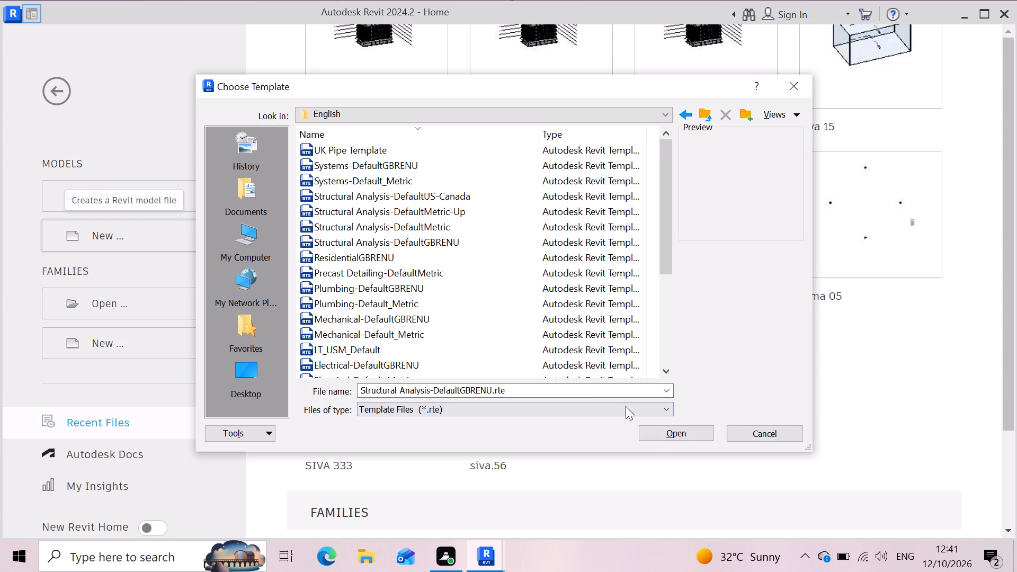
Look through the template files in the English folder for a suitable project template.
scroll(550, 271, "down", 3)
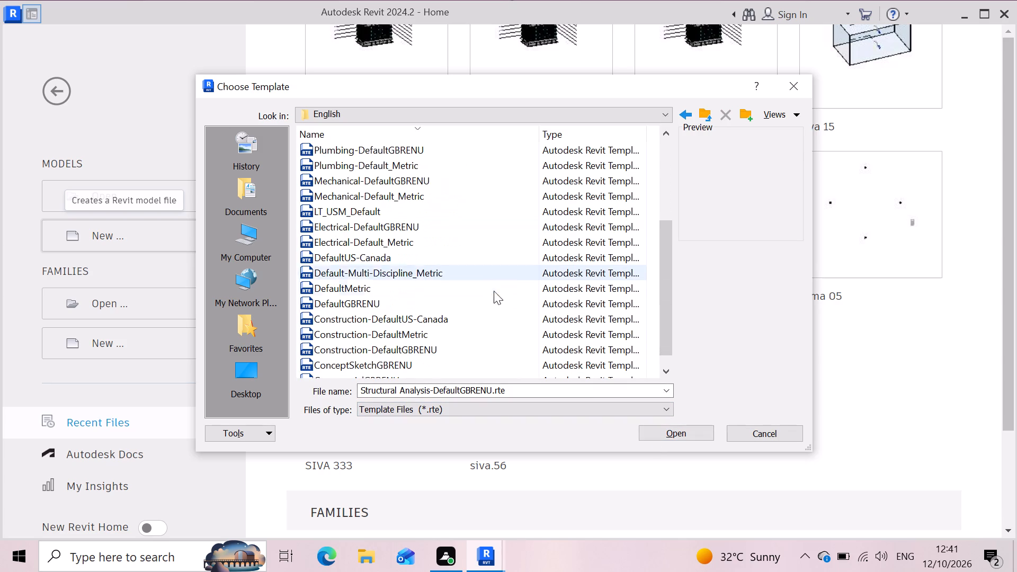
scroll(610, 271, "down", 3)
scroll(471, 295, "down", 2)
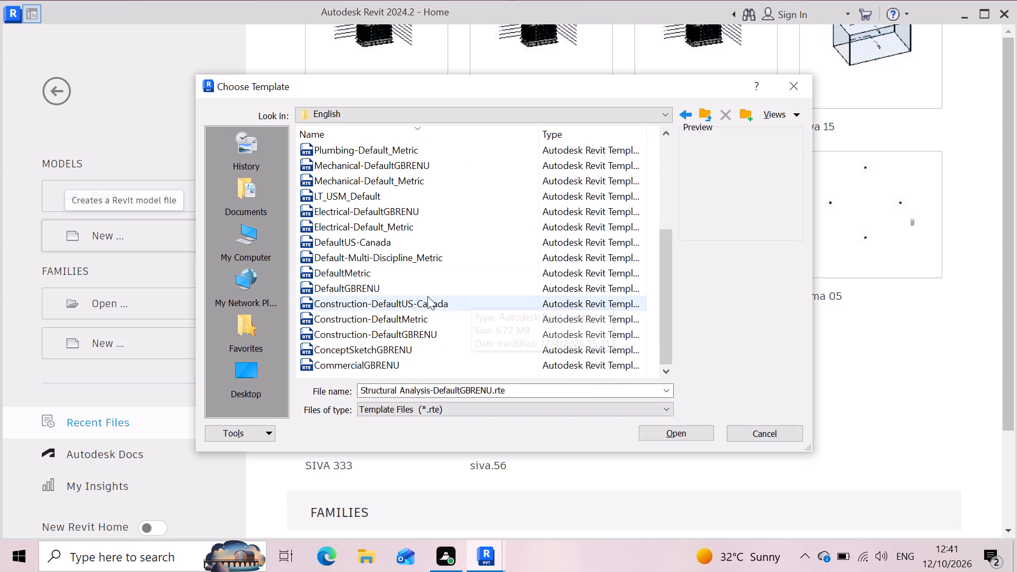
scroll(427, 296, "up", 2)
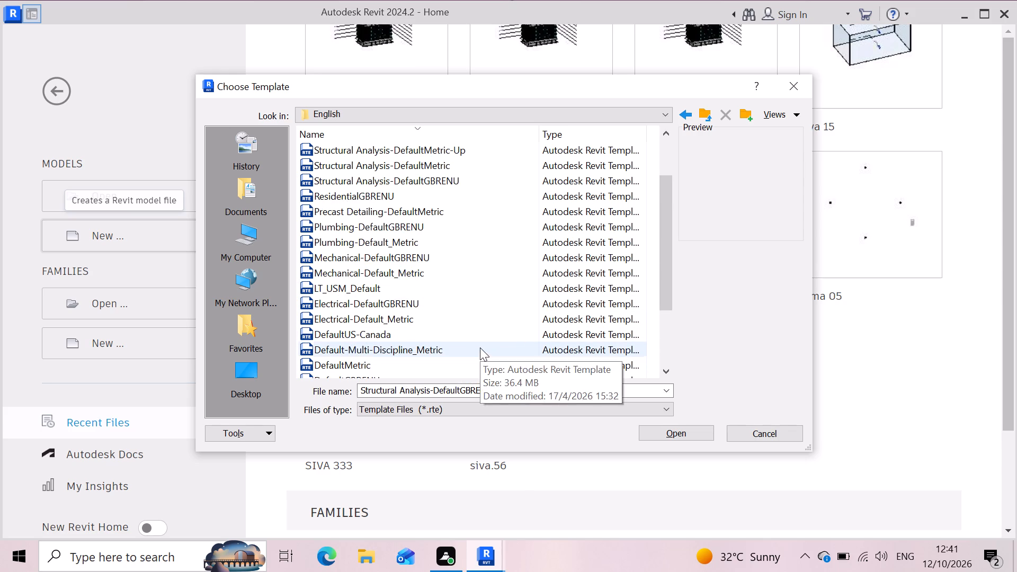
scroll(480, 347, "up", 2)
scroll(503, 309, "down", 8)
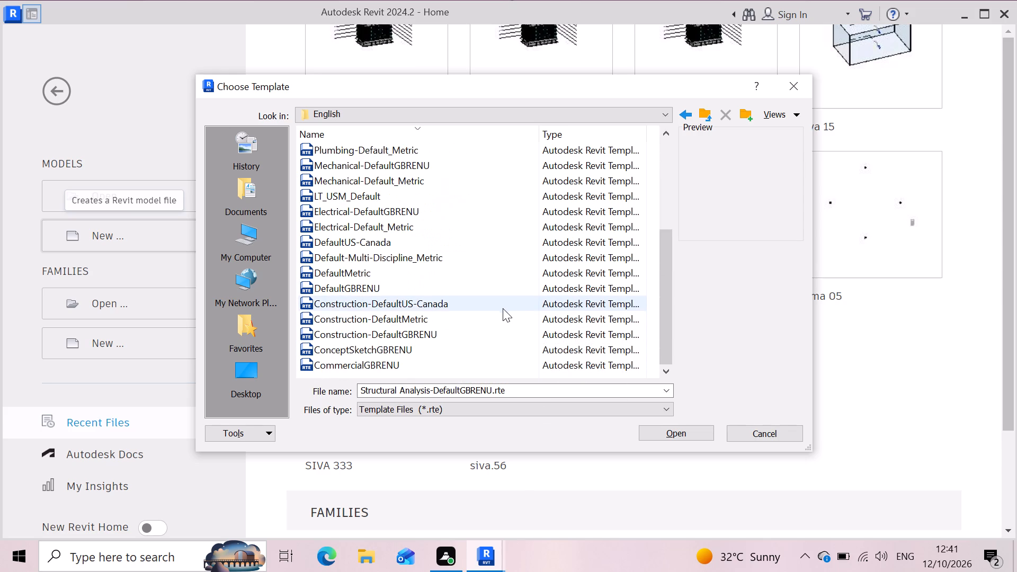
scroll(426, 302, "up", 9)
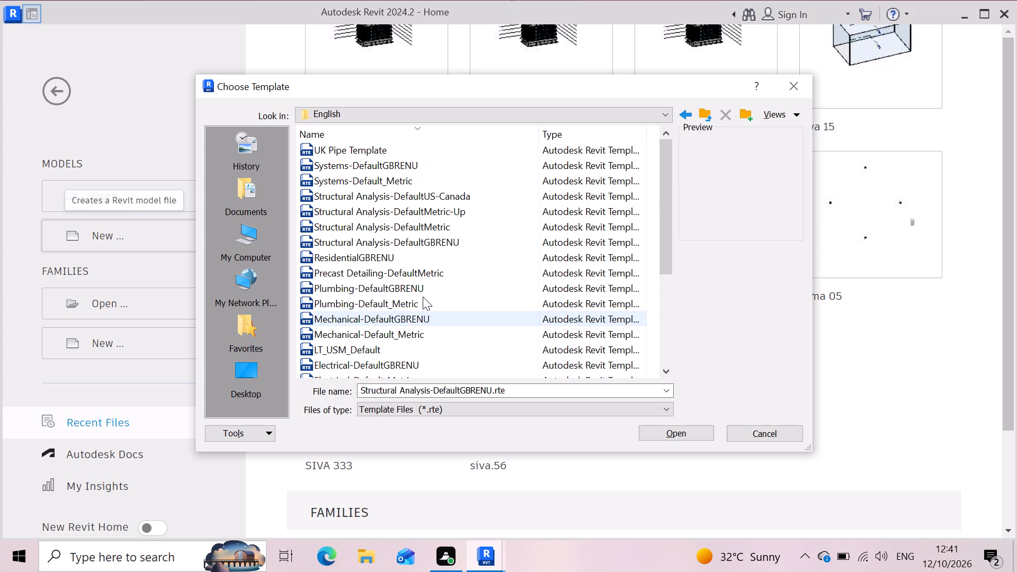
scroll(423, 297, "up", 3)
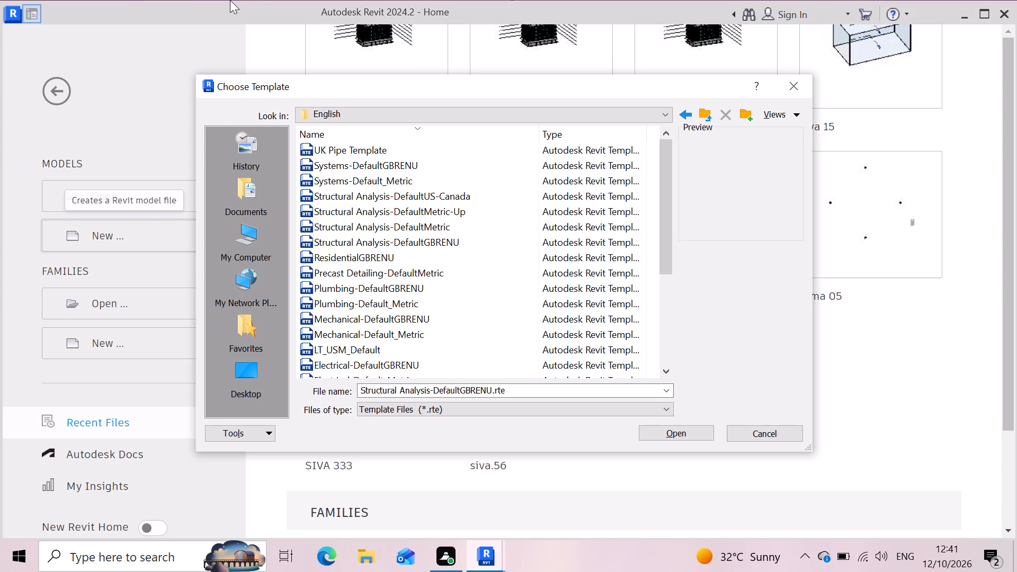
scroll(472, 328, "up", 3)
scroll(490, 287, "down", 8)
scroll(490, 287, "up", 7)
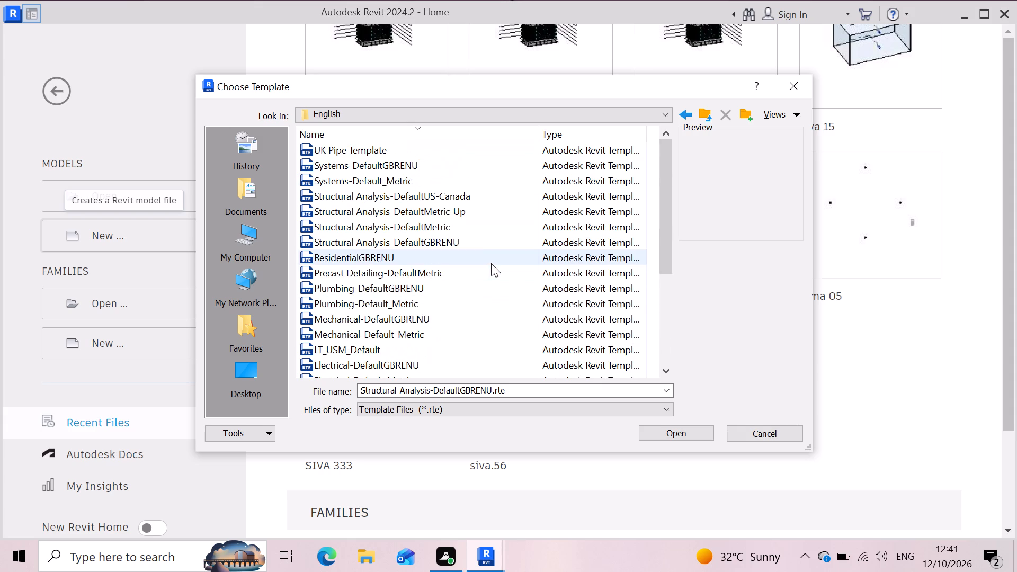
scroll(491, 263, "up", 5)
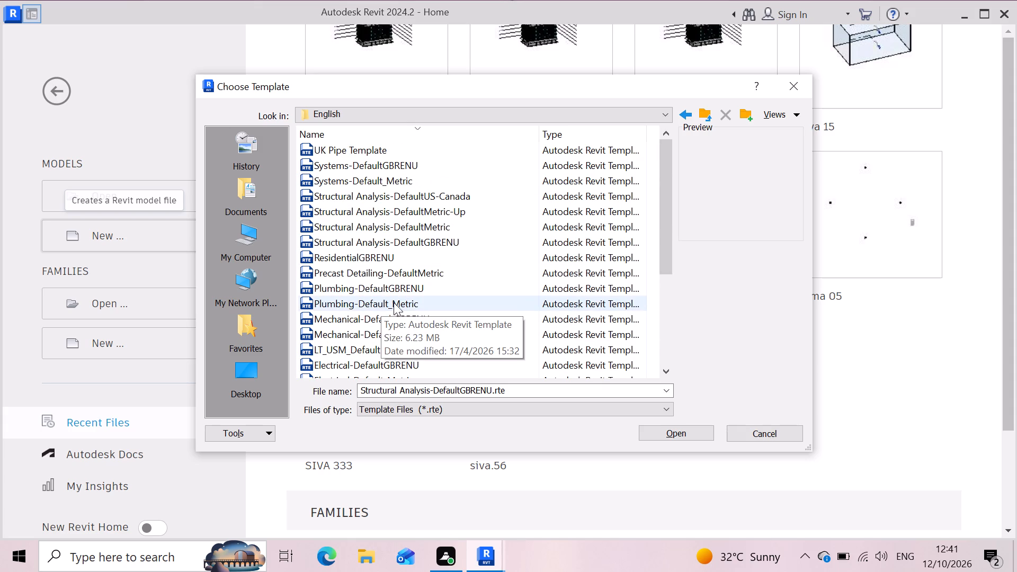
scroll(397, 302, "up", 3)
Reopen the English folder from the Templates folder and create the new project from DefaultMetric.rte.
left_click(706, 111)
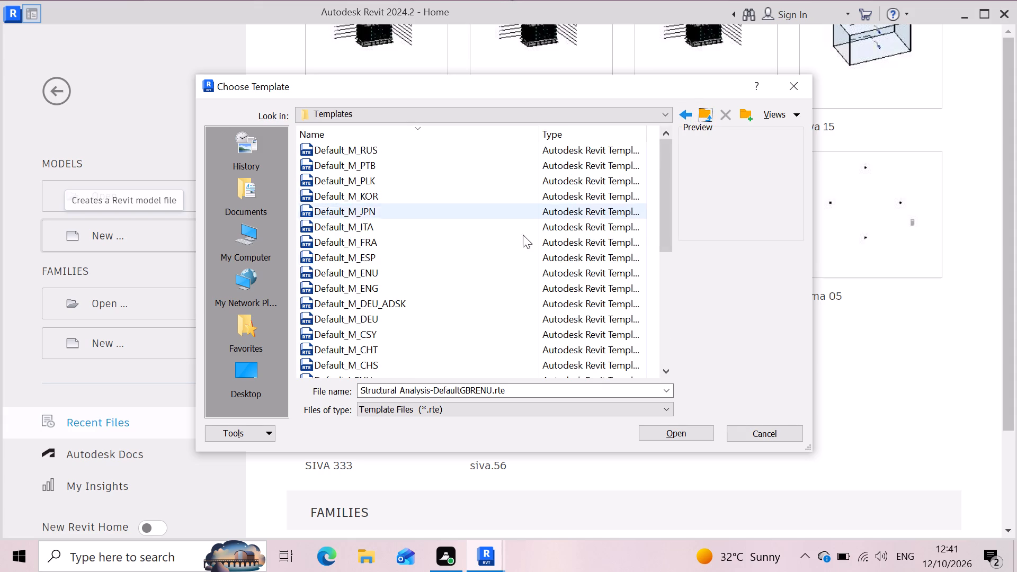
scroll(495, 282, "down", 3)
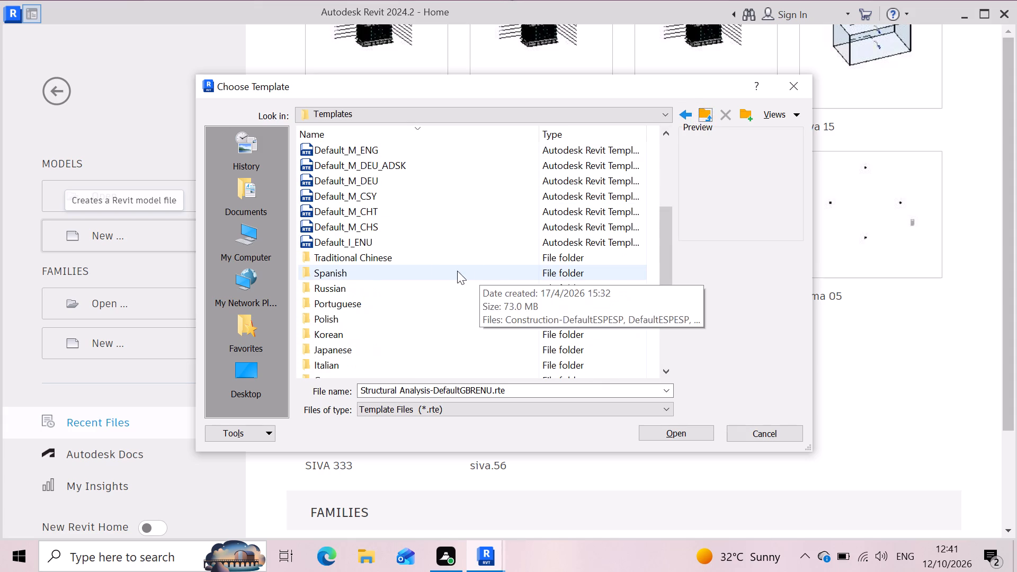
scroll(442, 269, "down", 3)
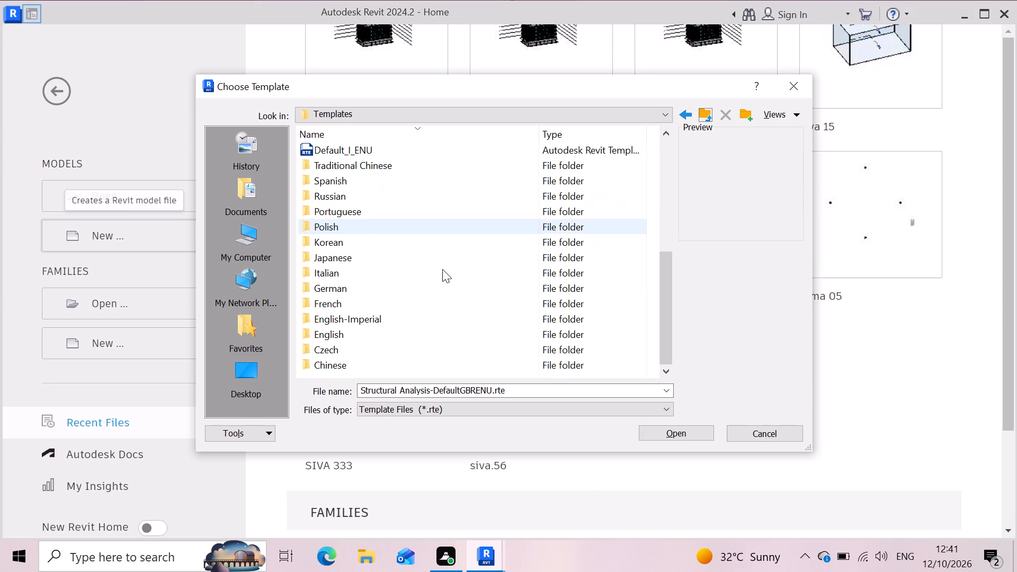
double_click(358, 333)
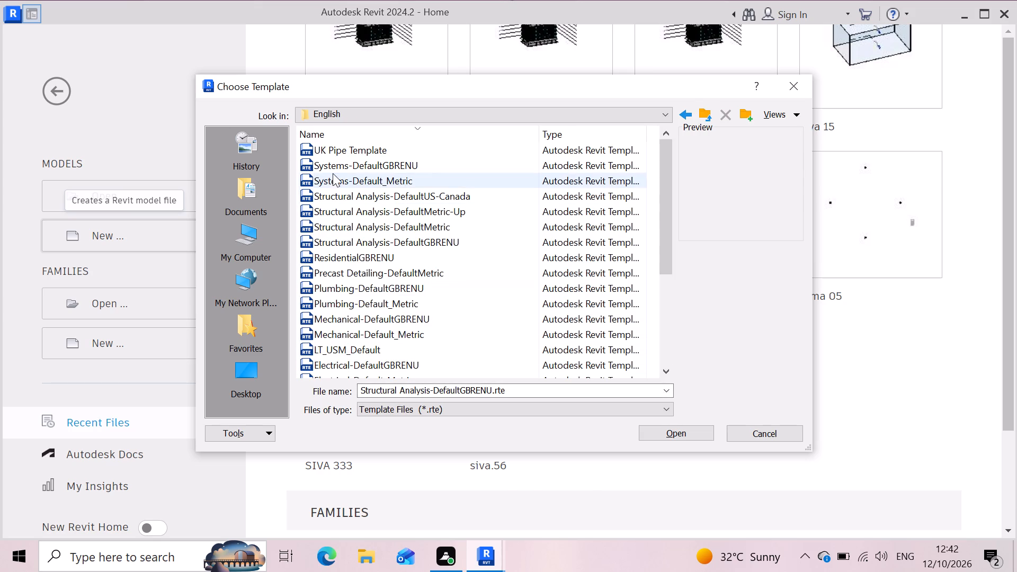
scroll(374, 215, "down", 2)
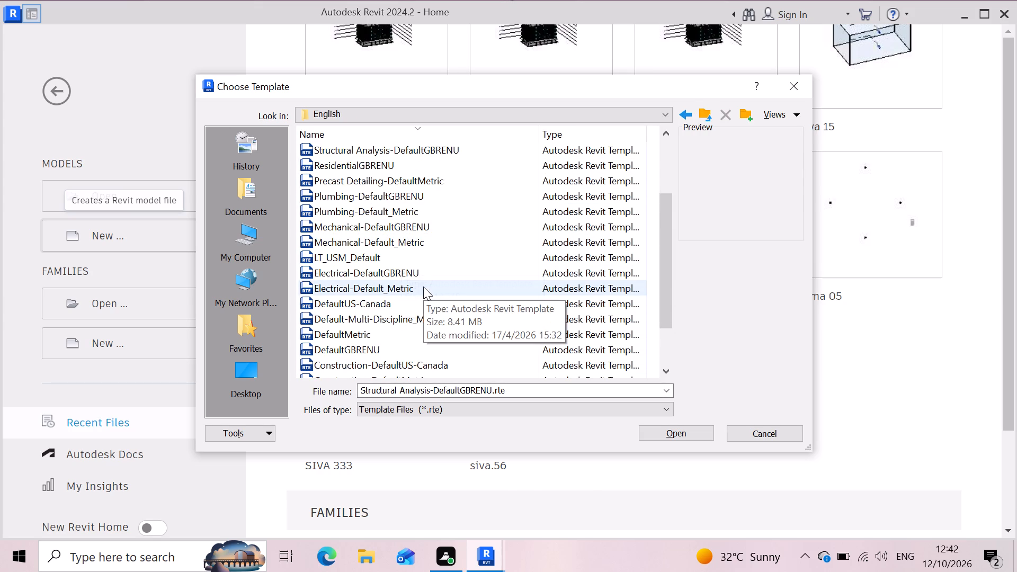
scroll(423, 287, "down", 4)
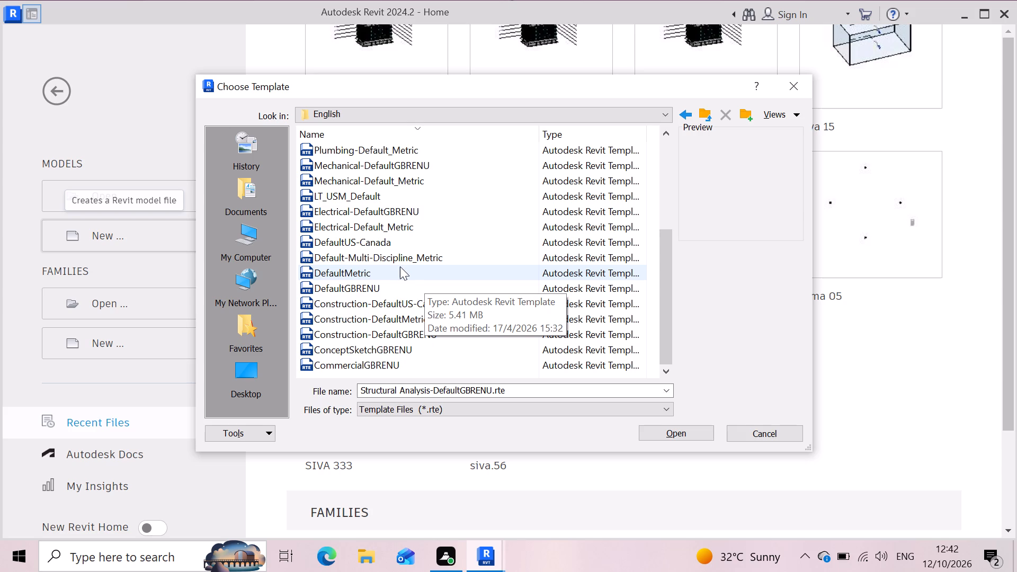
left_click(398, 270)
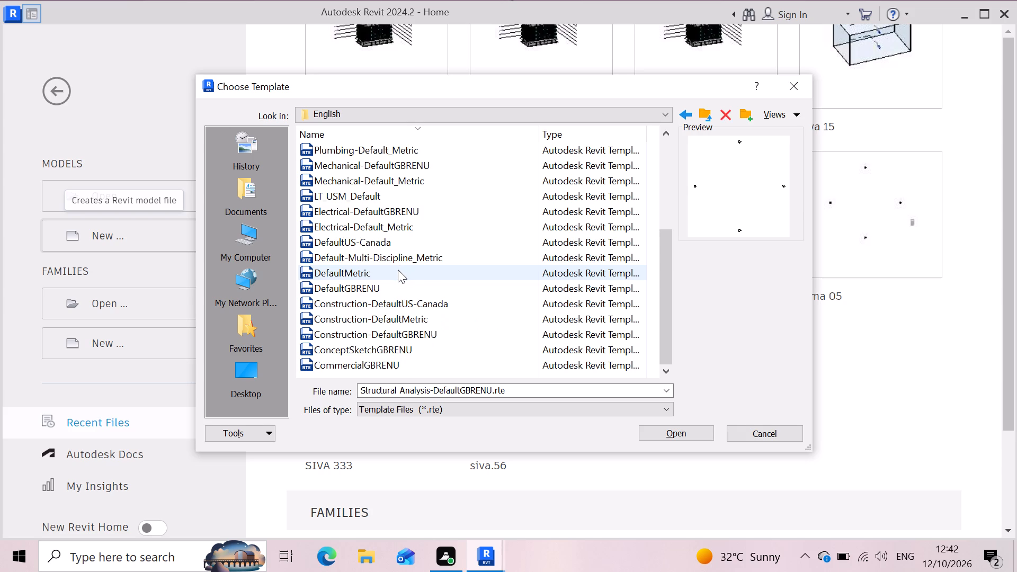
left_click(673, 433)
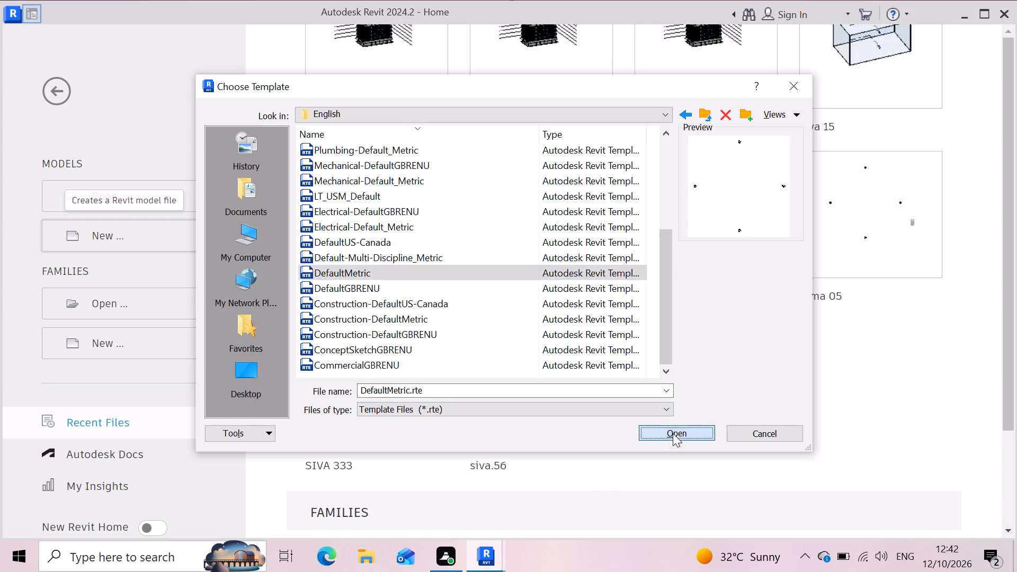
left_click(472, 329)
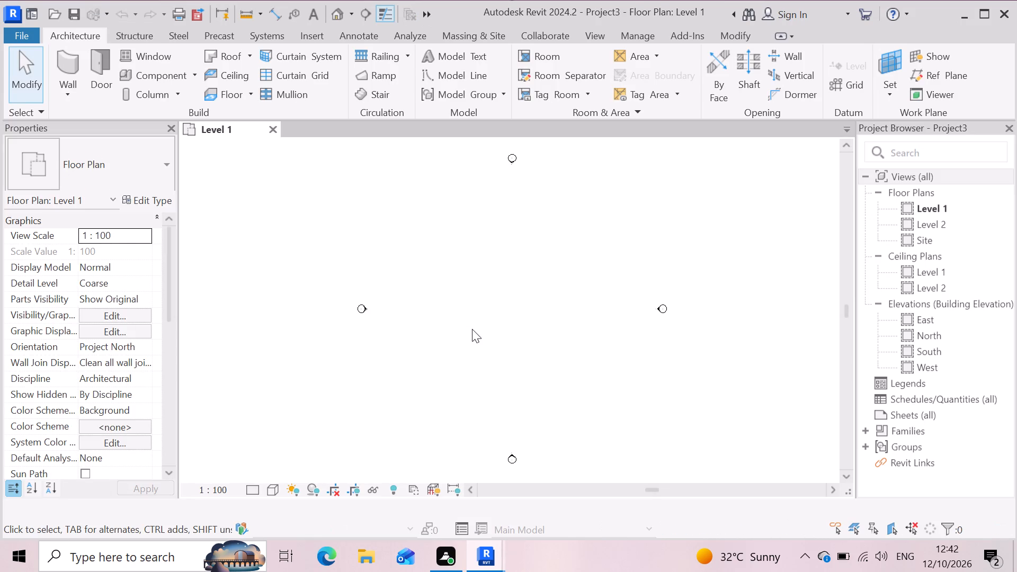
Open the North building elevation of the new project.
left_click(942, 220)
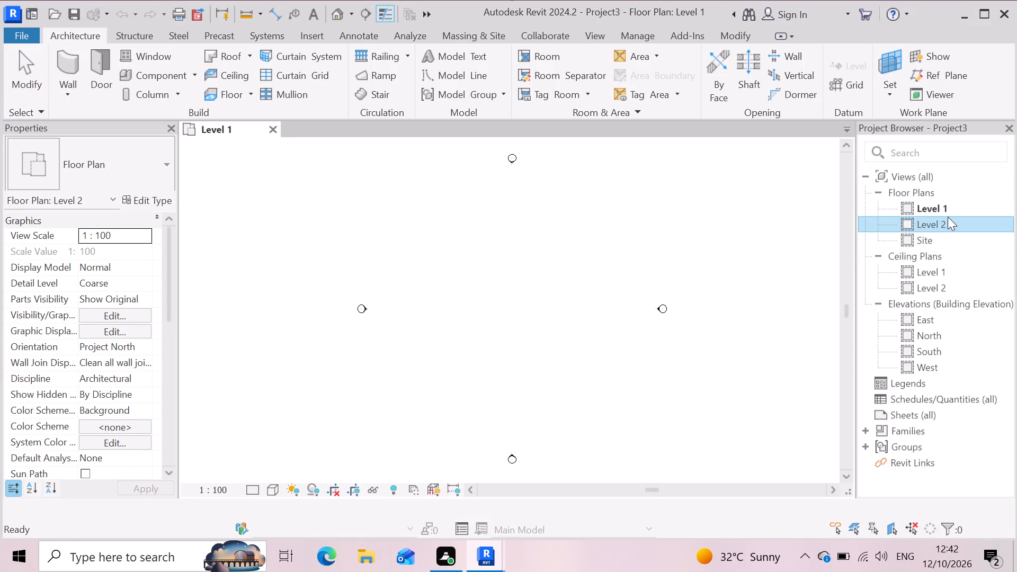
left_click(948, 209)
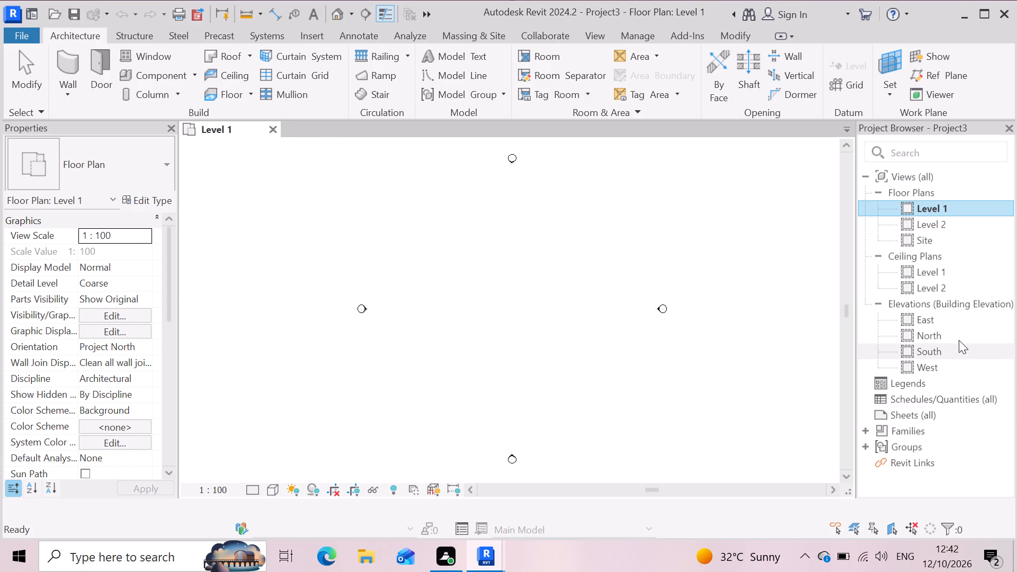
double_click(958, 336)
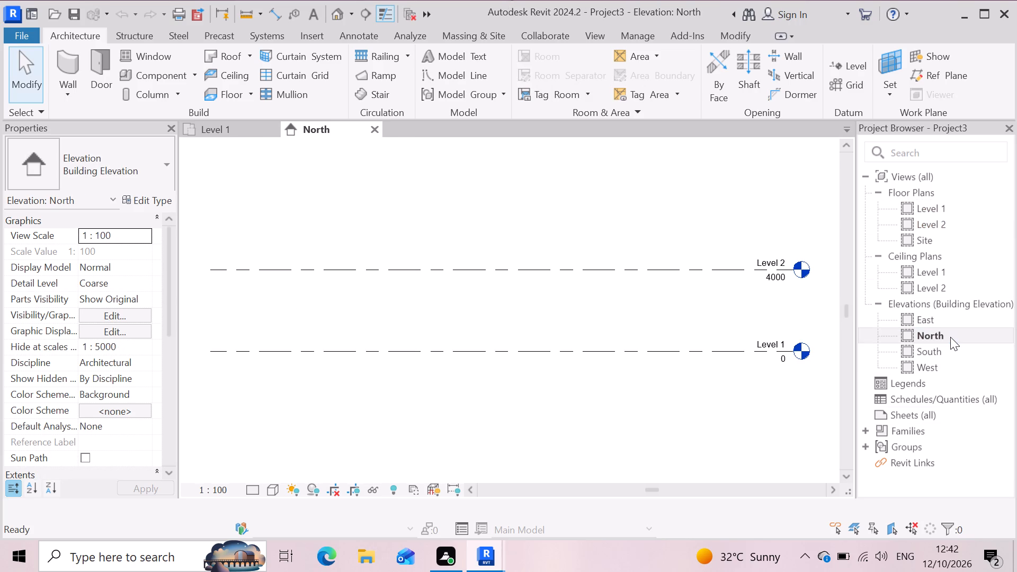
Set the elevation of Level 2 to 4267 mm in the North elevation.
scroll(636, 391, "down", 3)
scroll(765, 401, "up", 2)
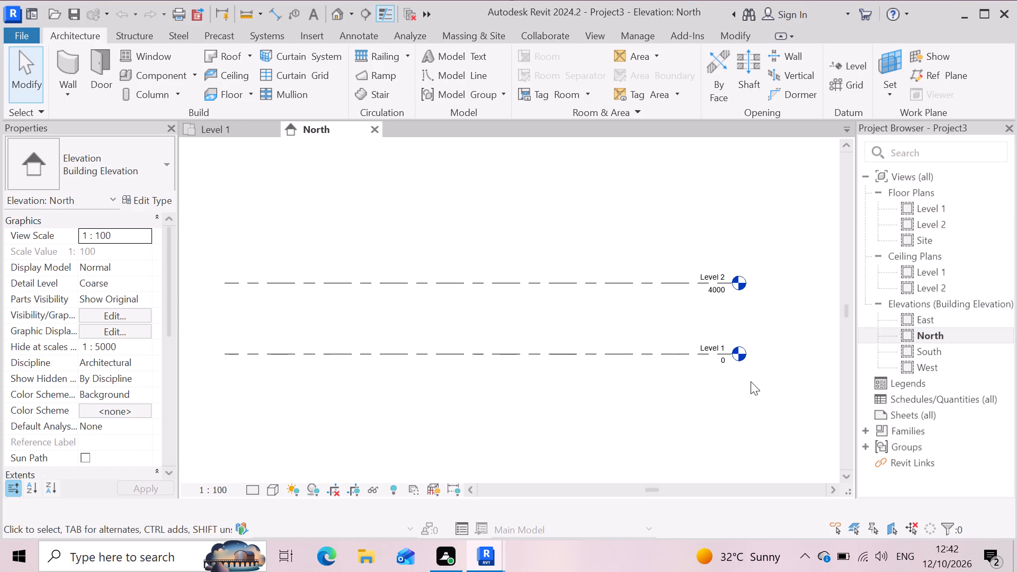
scroll(725, 357, "up", 6)
scroll(746, 438, "down", 3)
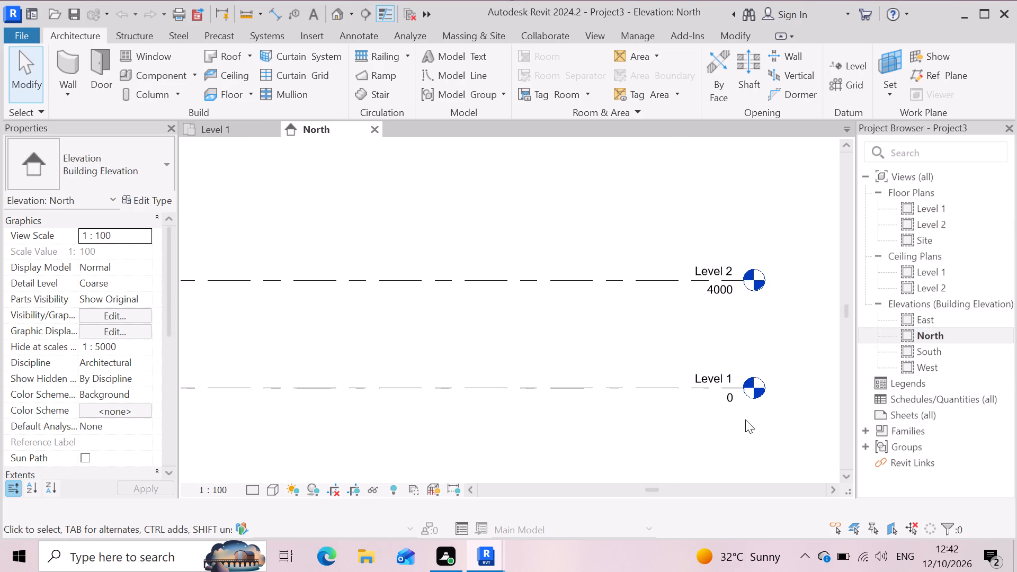
scroll(708, 296, "up", 5)
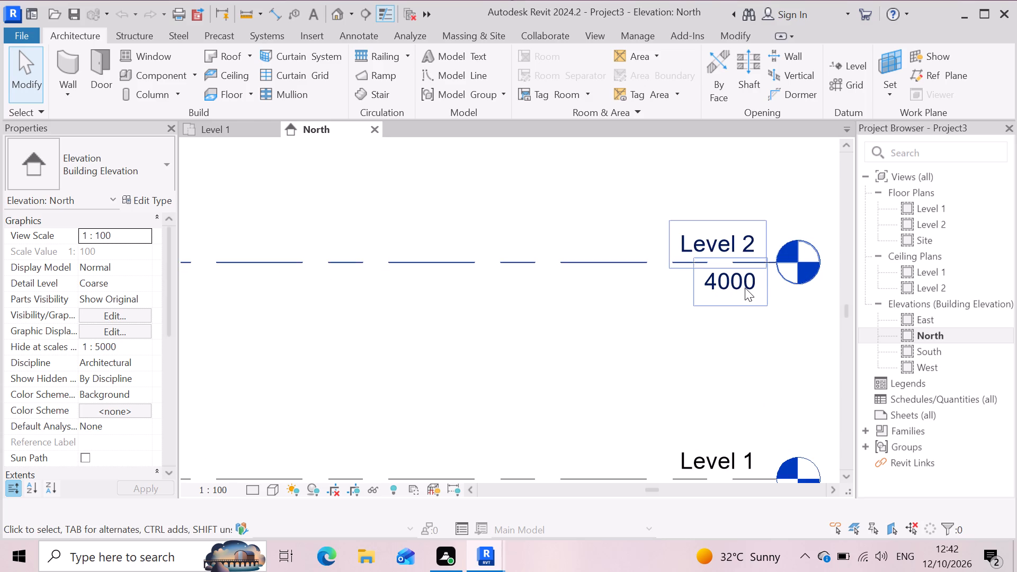
left_click(745, 288)
left_click(757, 287)
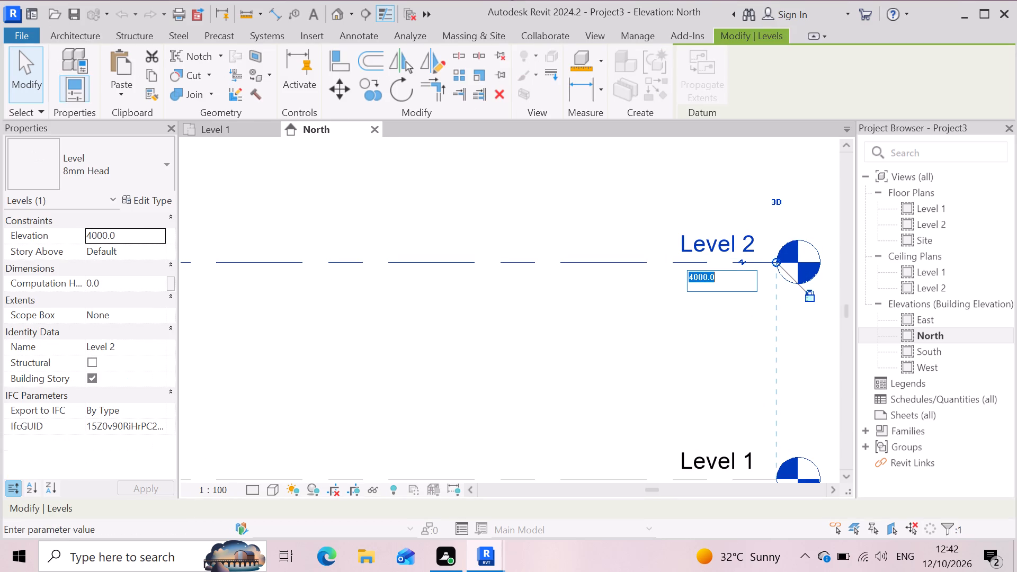
key("BackSpace")
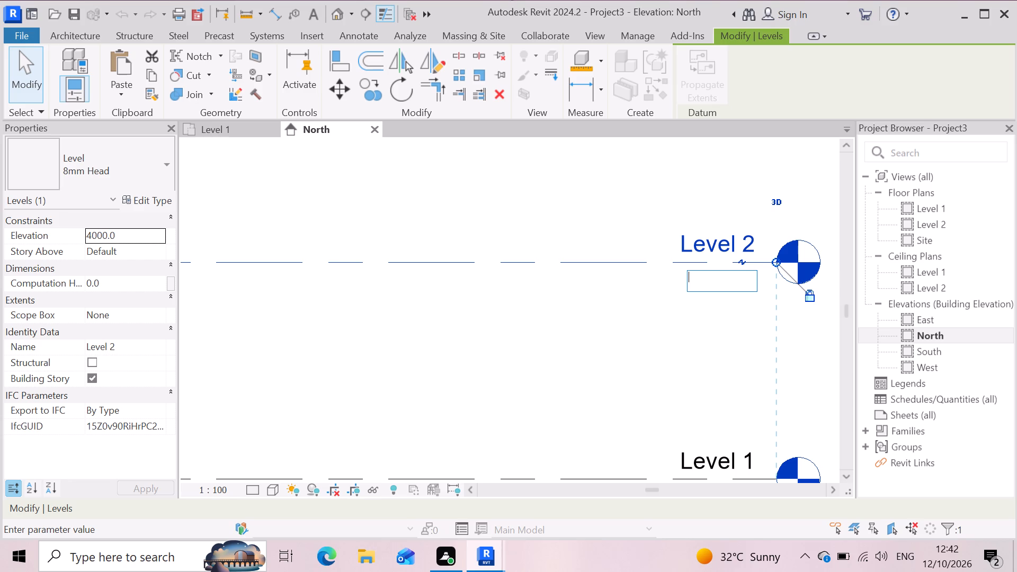
type("42")
type("67")
key("Return")
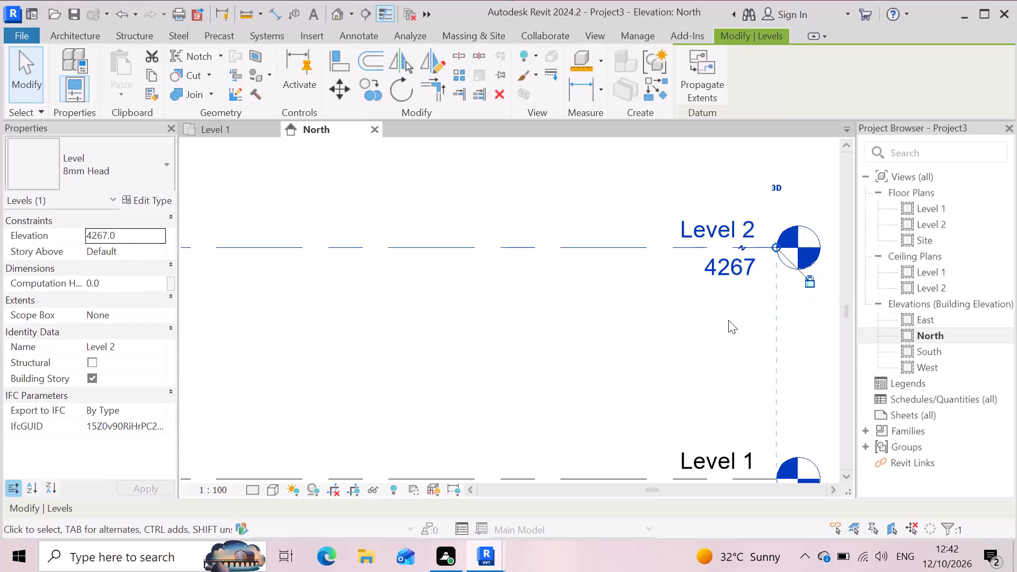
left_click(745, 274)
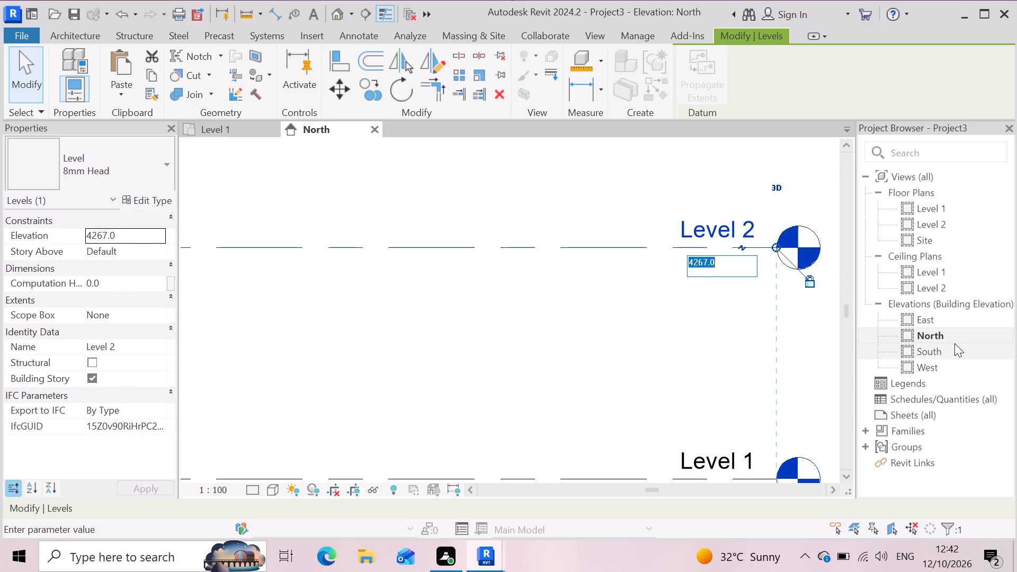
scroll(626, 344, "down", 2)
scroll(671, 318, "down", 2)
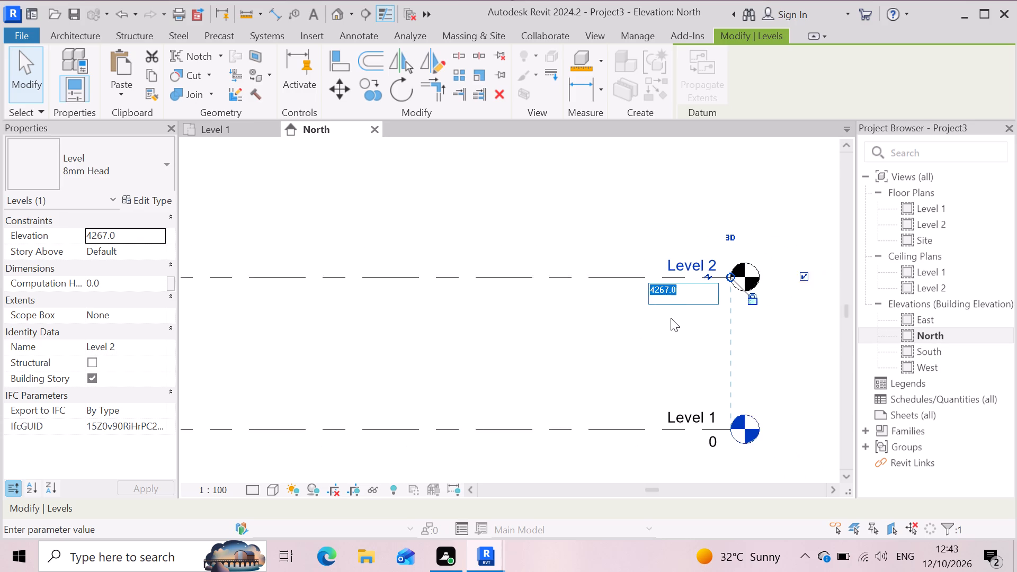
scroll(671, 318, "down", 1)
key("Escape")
Delete both existing levels, Level 1 and Level 2, together with their associated plan views.
scroll(791, 334, "down", 4)
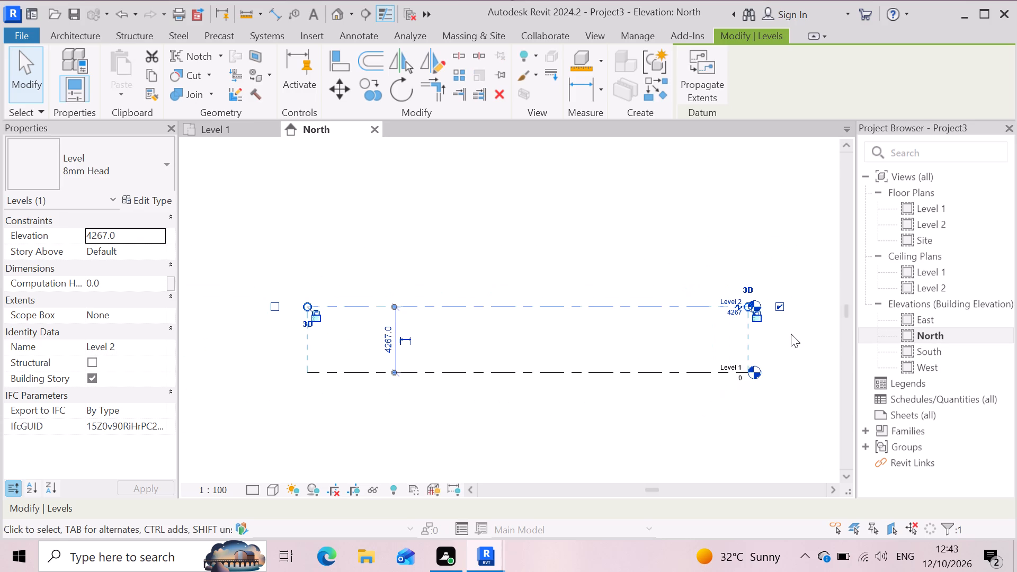
scroll(510, 309, "down", 3)
left_click_drag(299, 408, 335, 341)
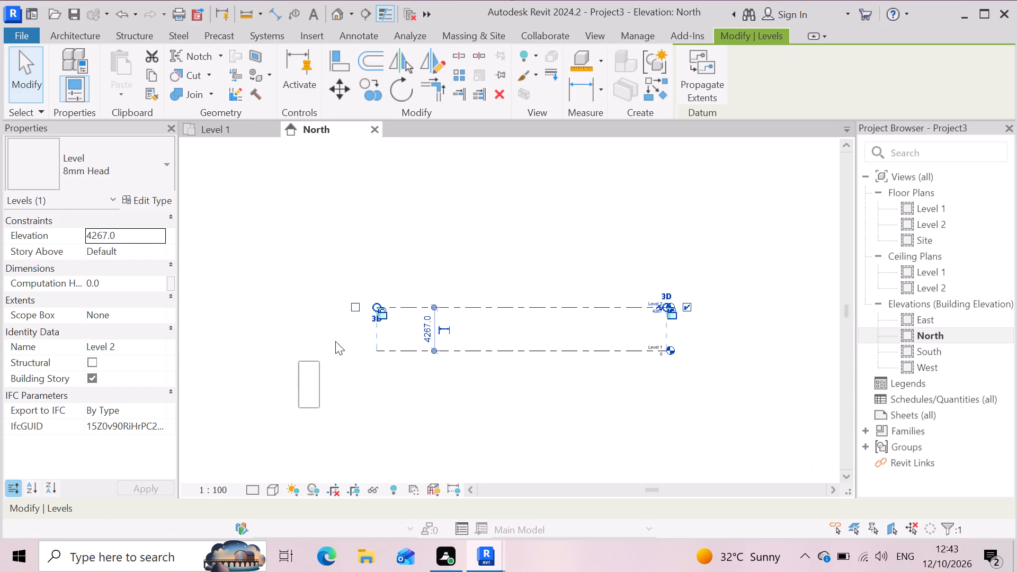
left_click_drag(335, 341, 736, 254)
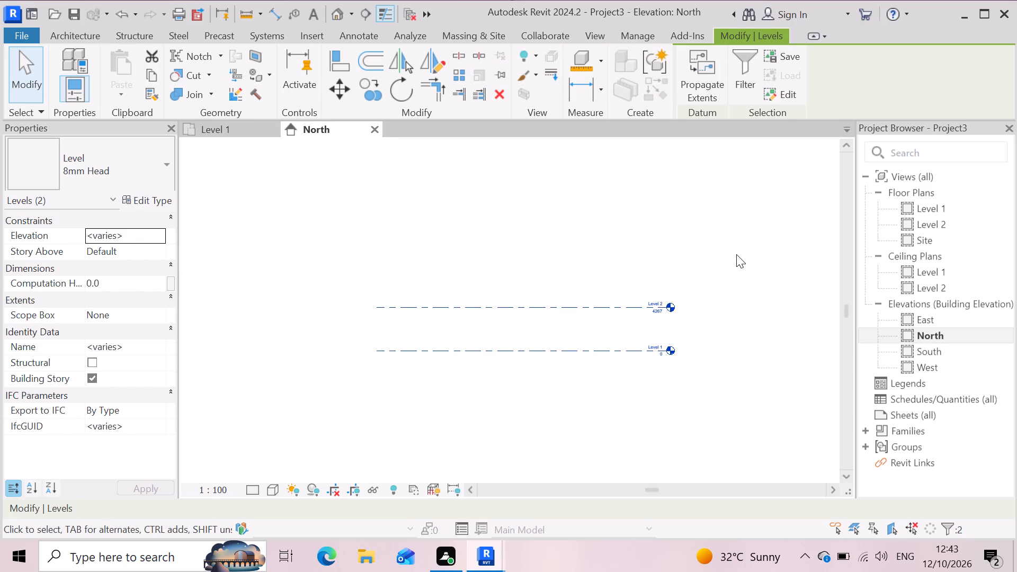
key("Delete")
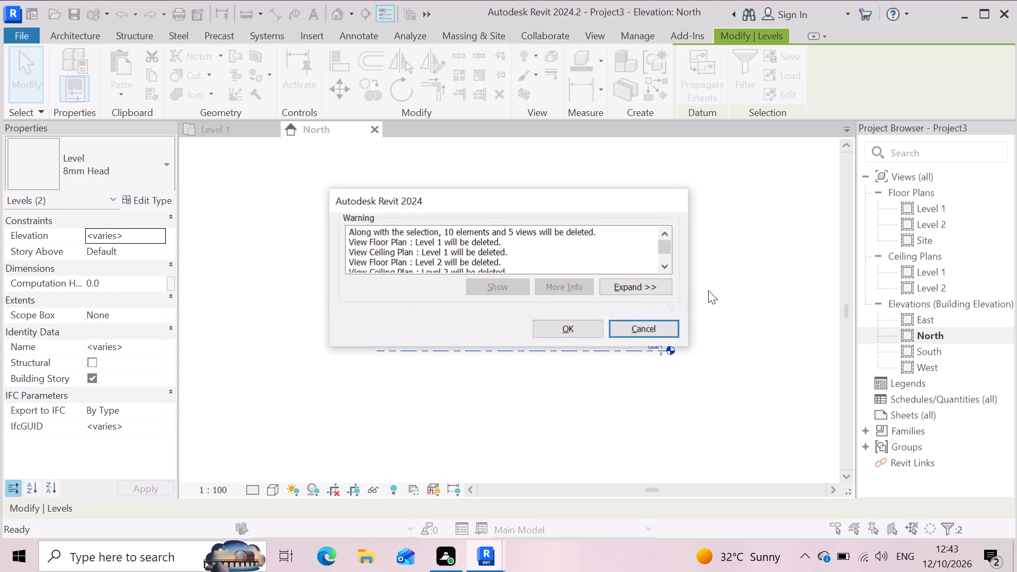
left_click(570, 333)
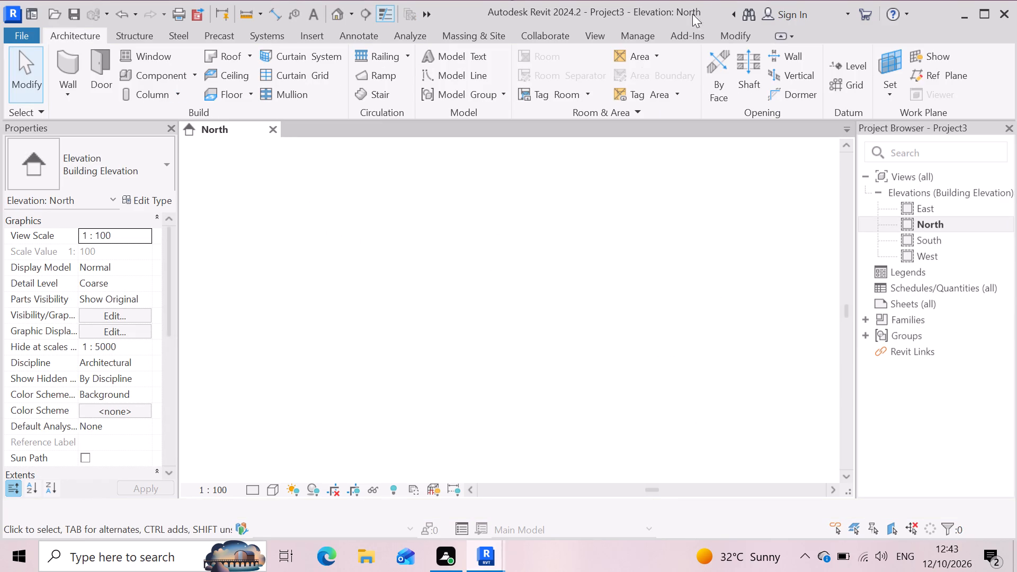
Draw a new horizontal base level across the empty North elevation at an elevation of about -1812 mm.
left_click(853, 65)
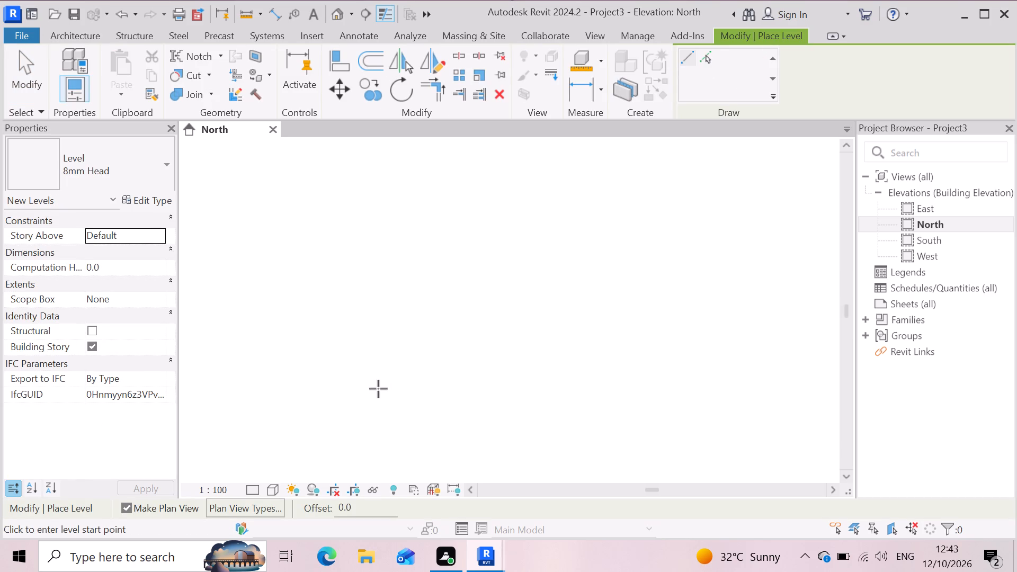
left_click(333, 369)
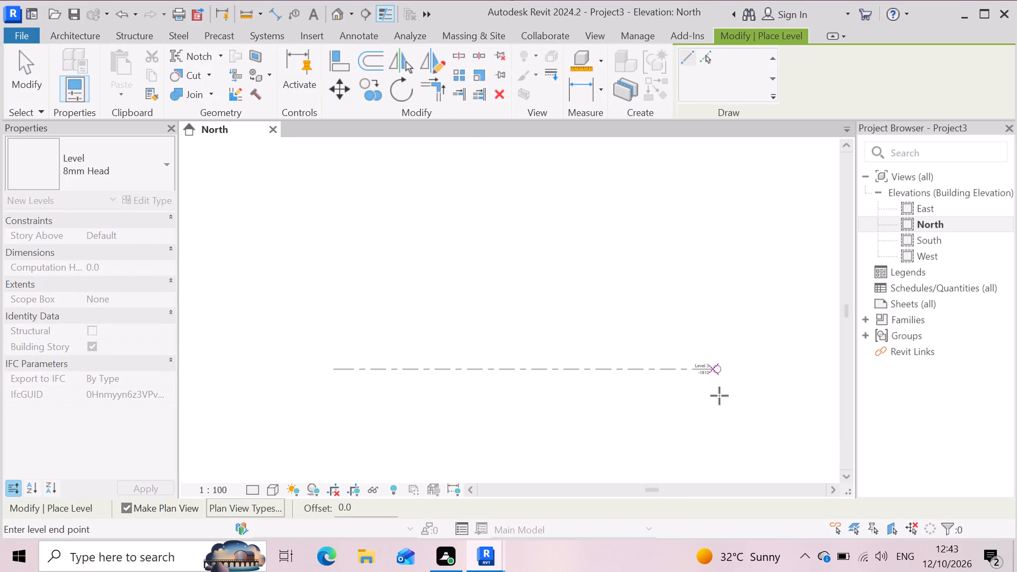
left_click(740, 391)
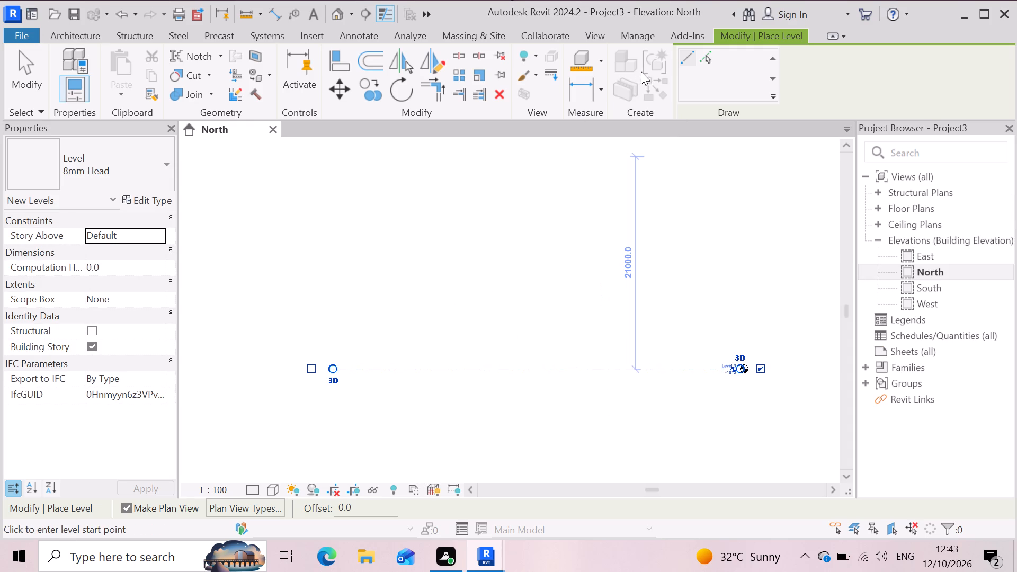
Expand the Structural Plans group in the project browser to check the views made for the new level.
left_click(708, 53)
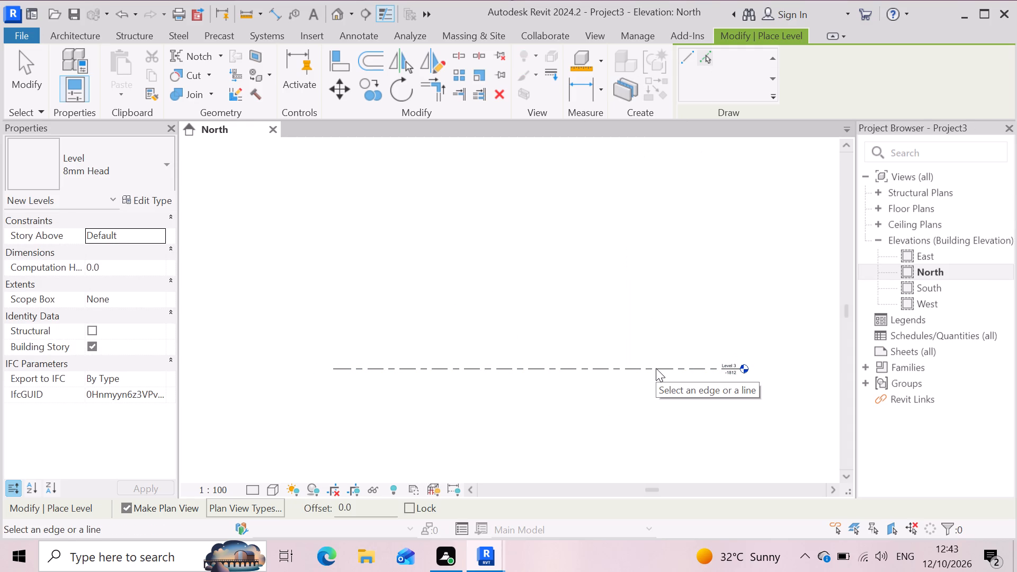
left_click_drag(358, 506, 273, 483)
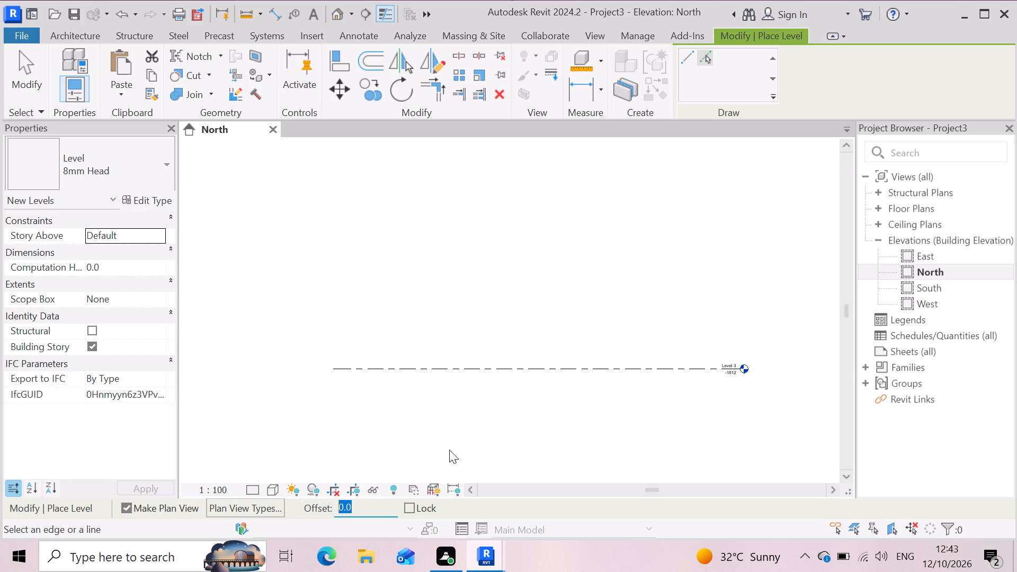
left_click(923, 193)
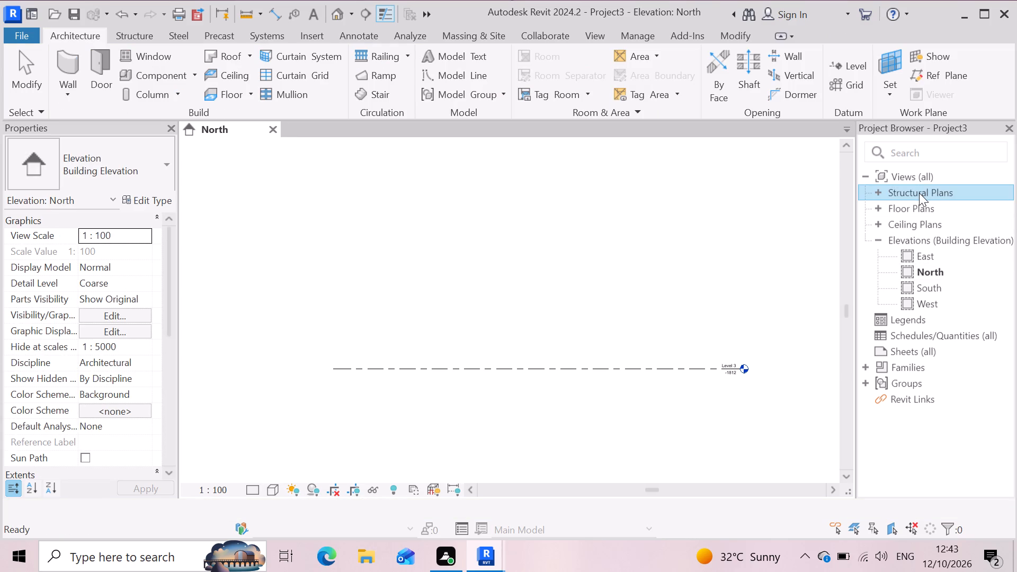
double_click(919, 193)
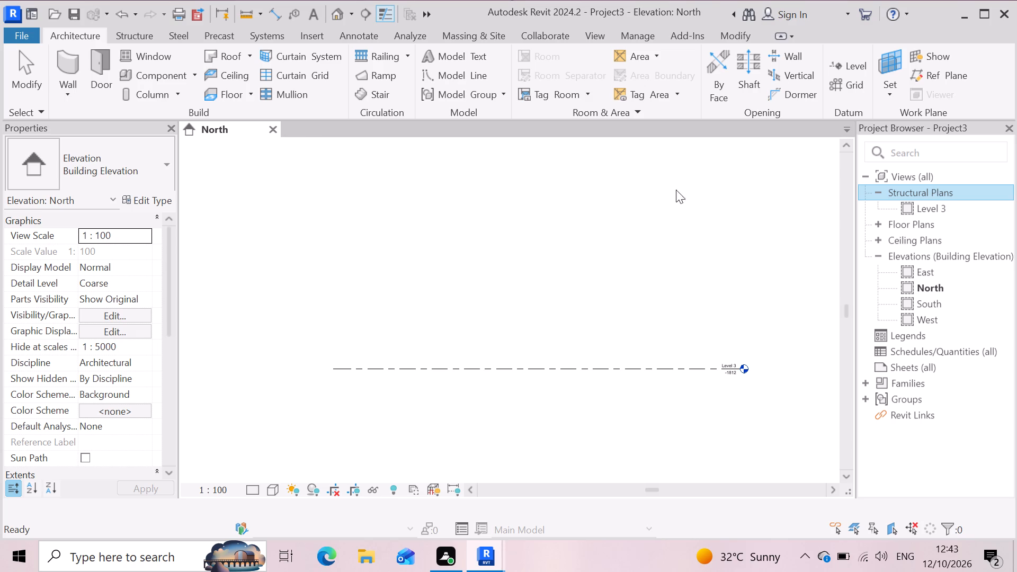
Restart the Level command with Pick Lines and set the plan view types to Ceiling Plan and Structural Plan only.
left_click(861, 68)
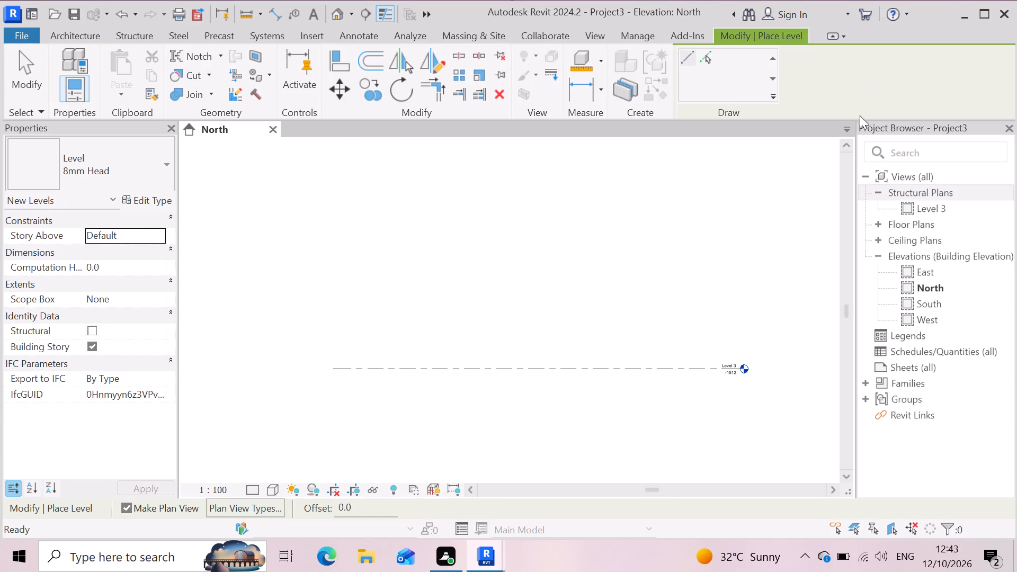
left_click(707, 58)
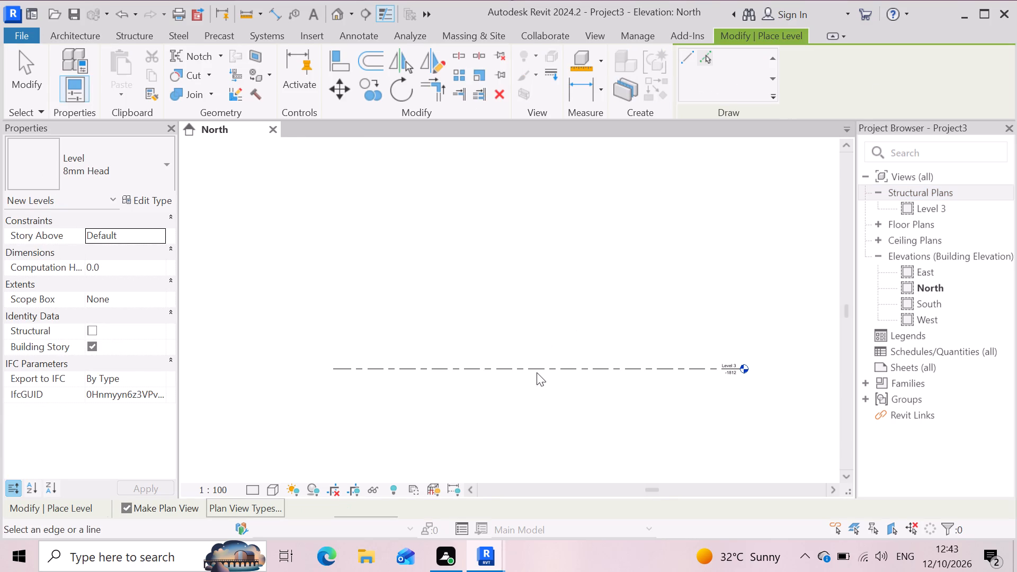
left_click(256, 500)
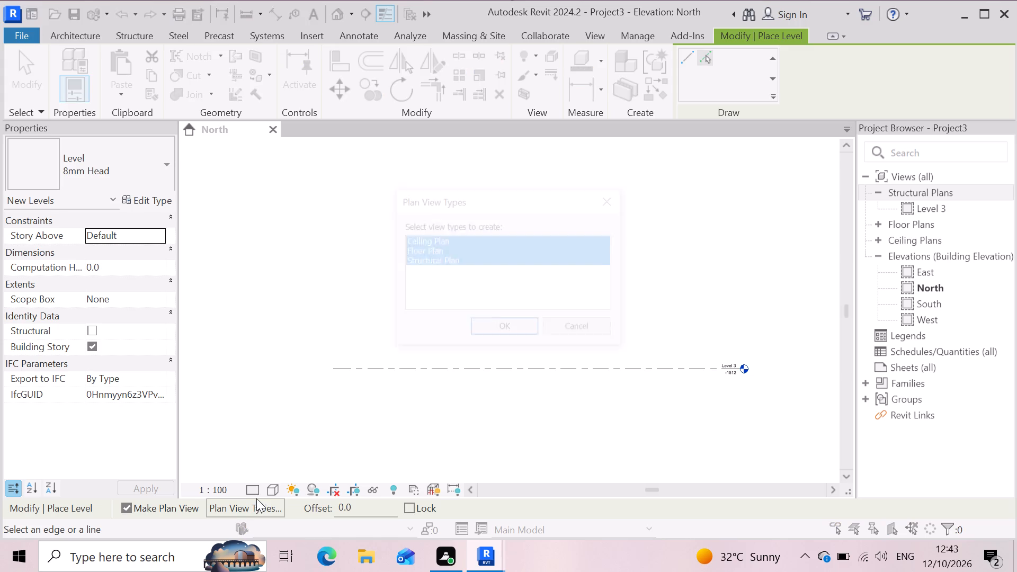
left_click(452, 237)
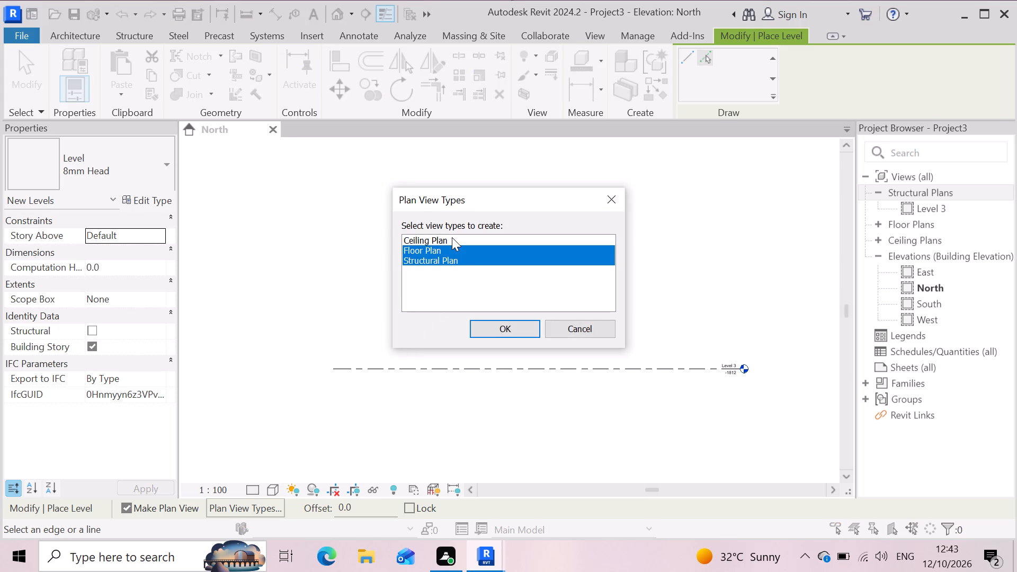
left_click(445, 248)
left_click(445, 256)
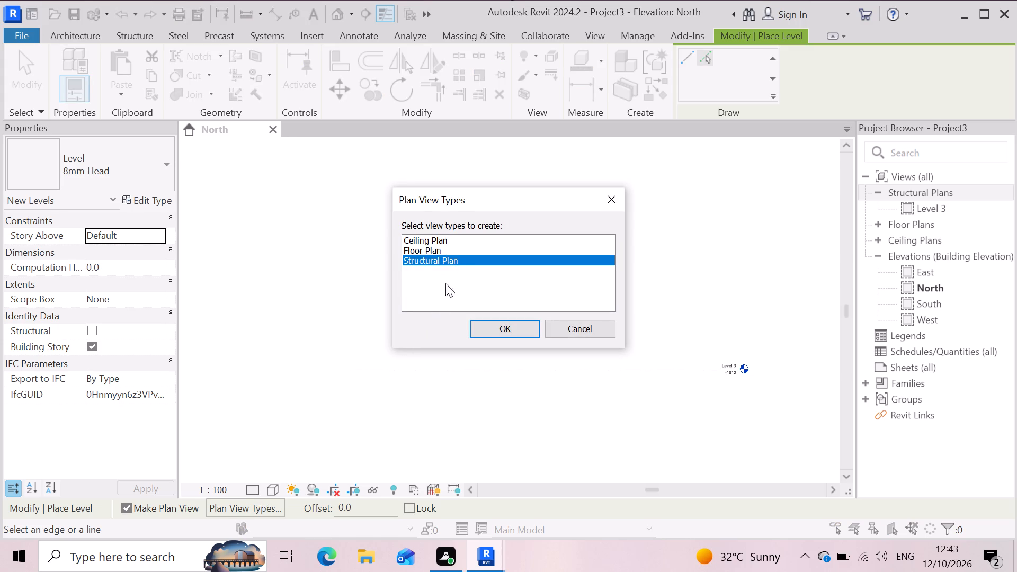
left_click(445, 241)
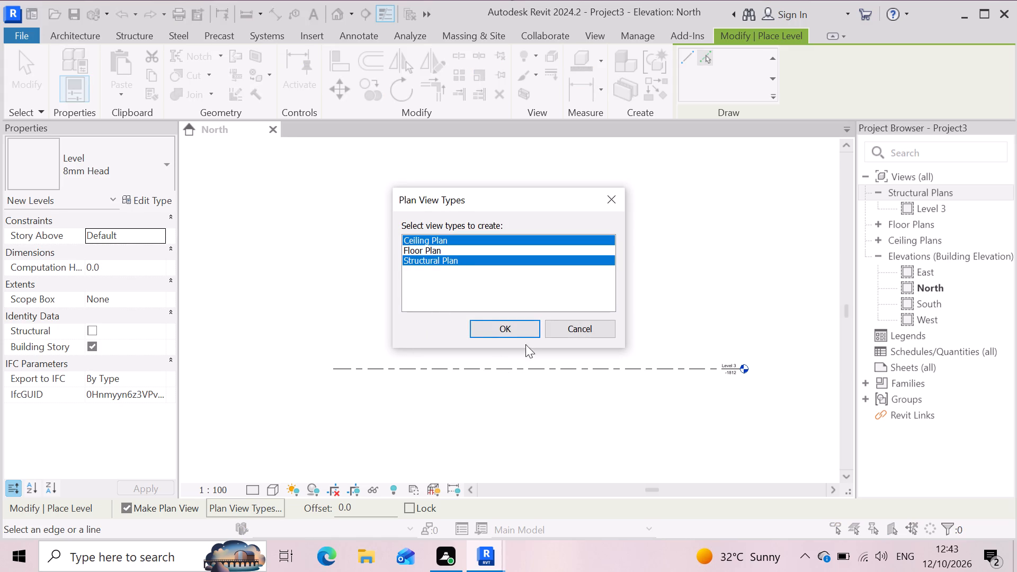
left_click(500, 332)
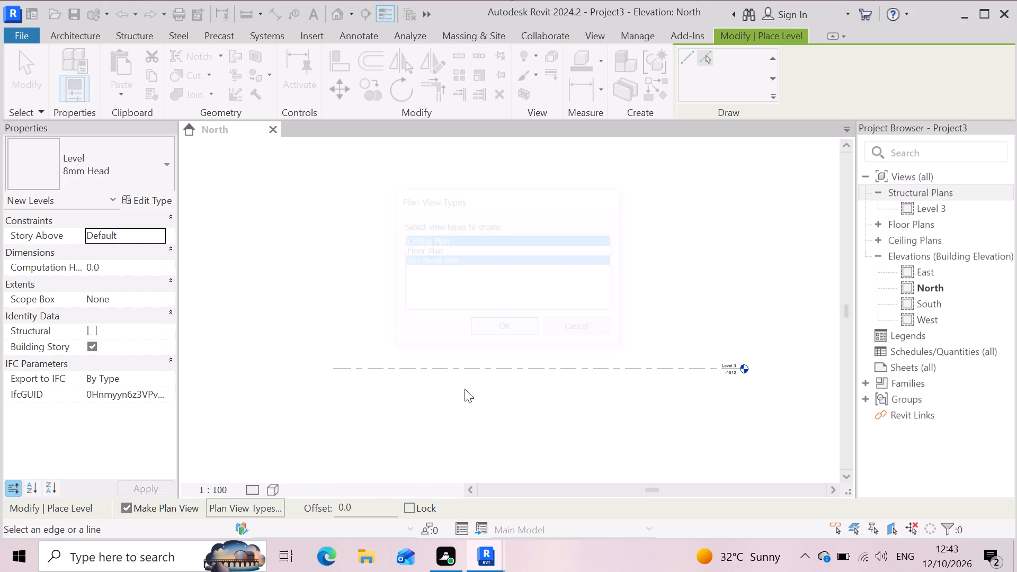
Create a second level 4267 mm above the base level by offsetting from it.
left_click_drag(368, 507, 305, 499)
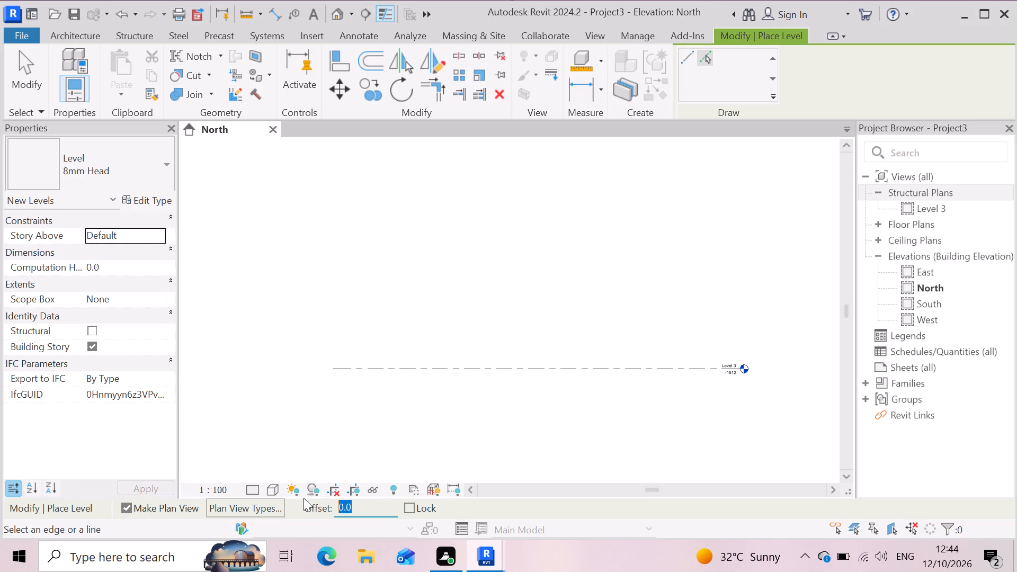
type("42")
type("67")
key("Return")
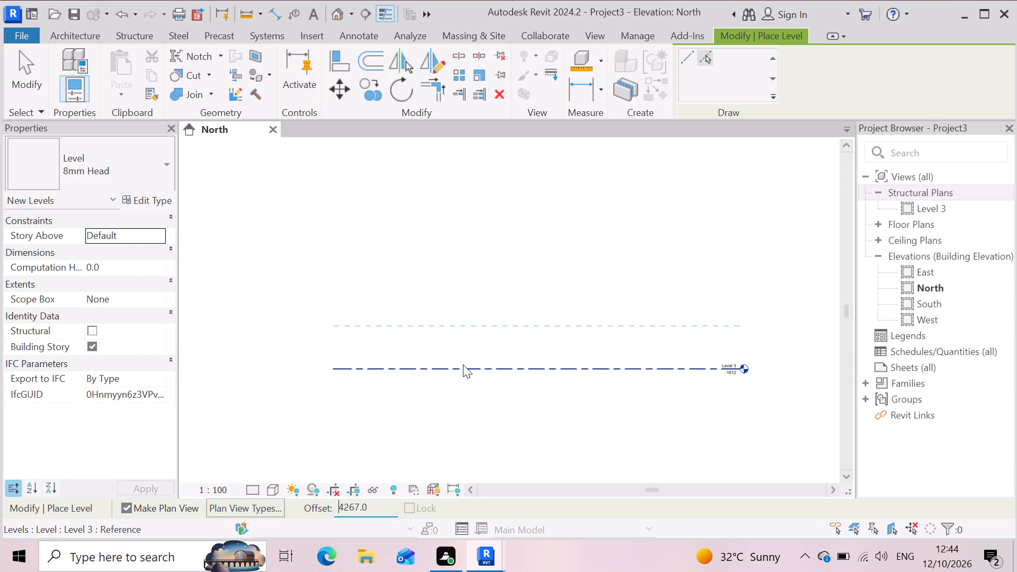
left_click(463, 364)
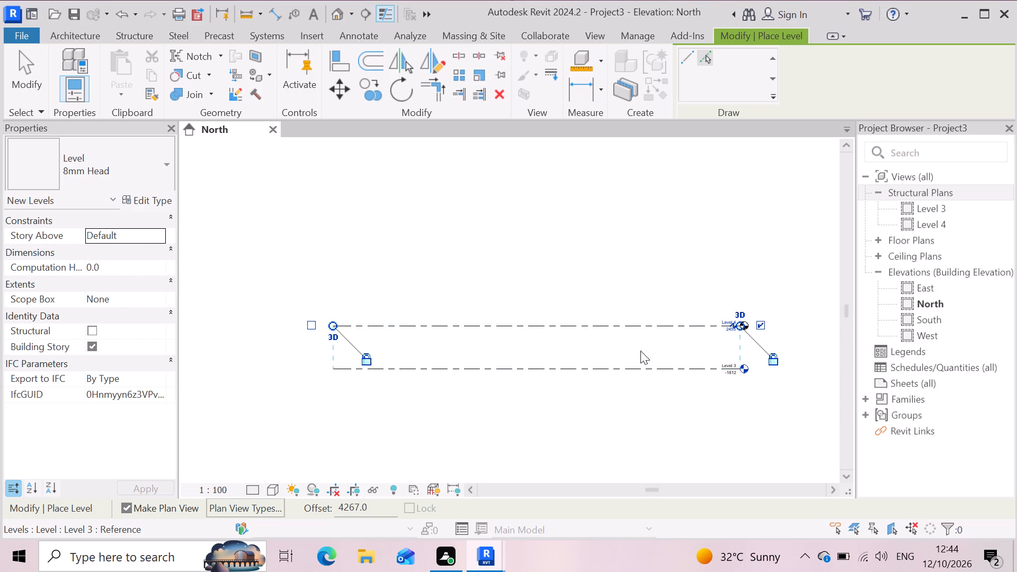
Check the plan view types and create a third level 6706 mm above the second level by offsetting from it.
scroll(741, 339, "up", 4)
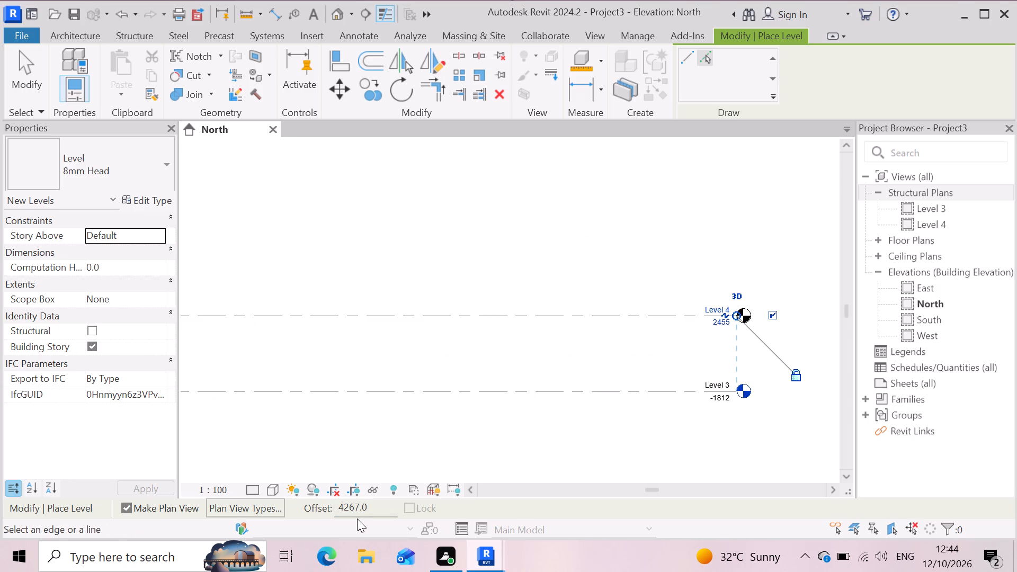
left_click(233, 510)
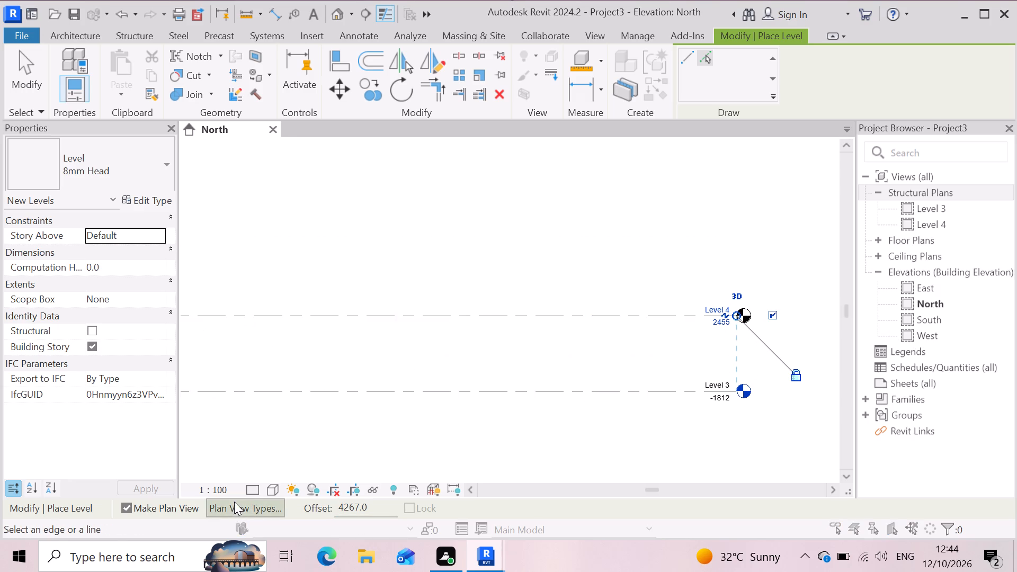
left_click(516, 331)
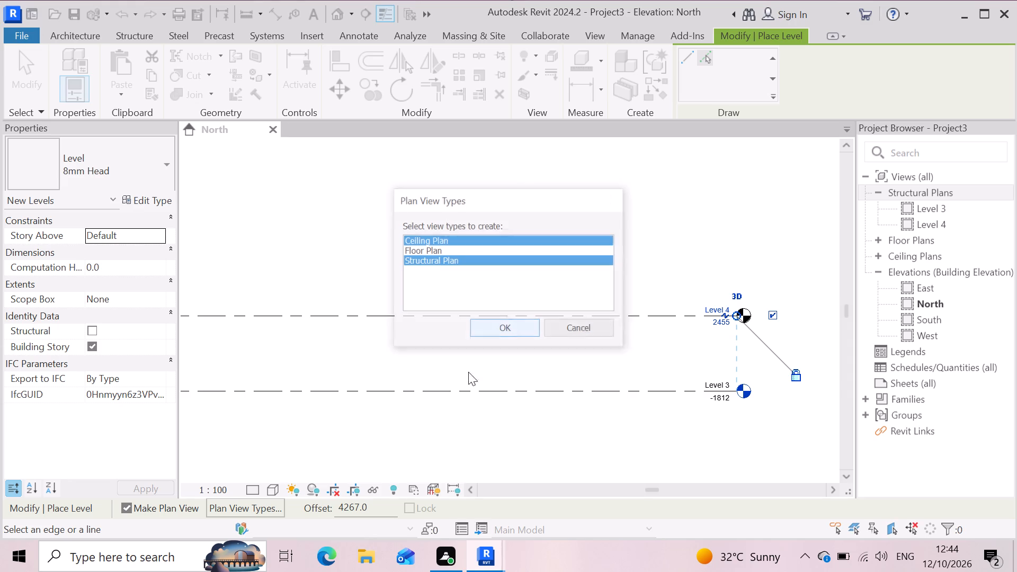
left_click_drag(371, 508, 291, 487)
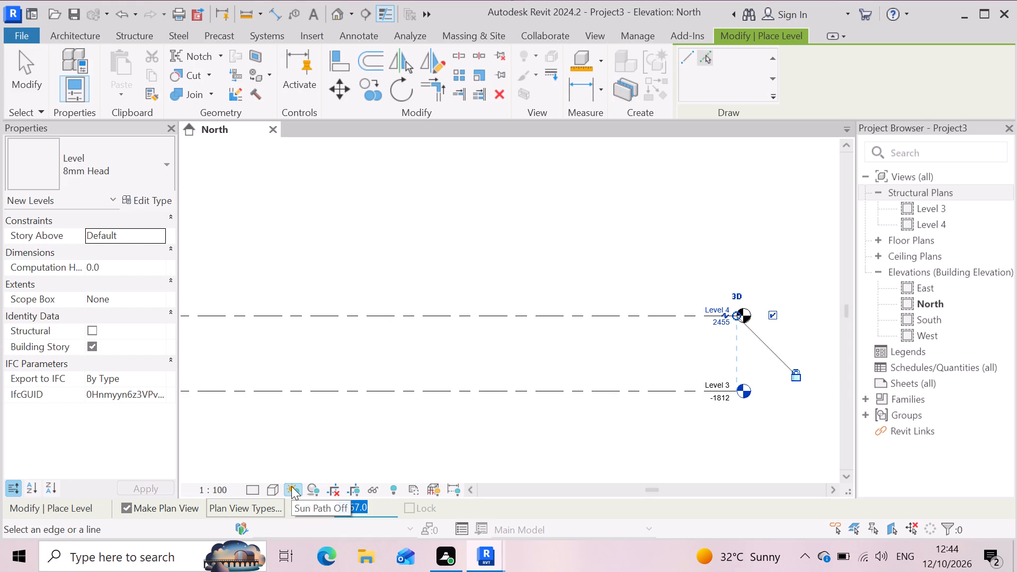
type("67")
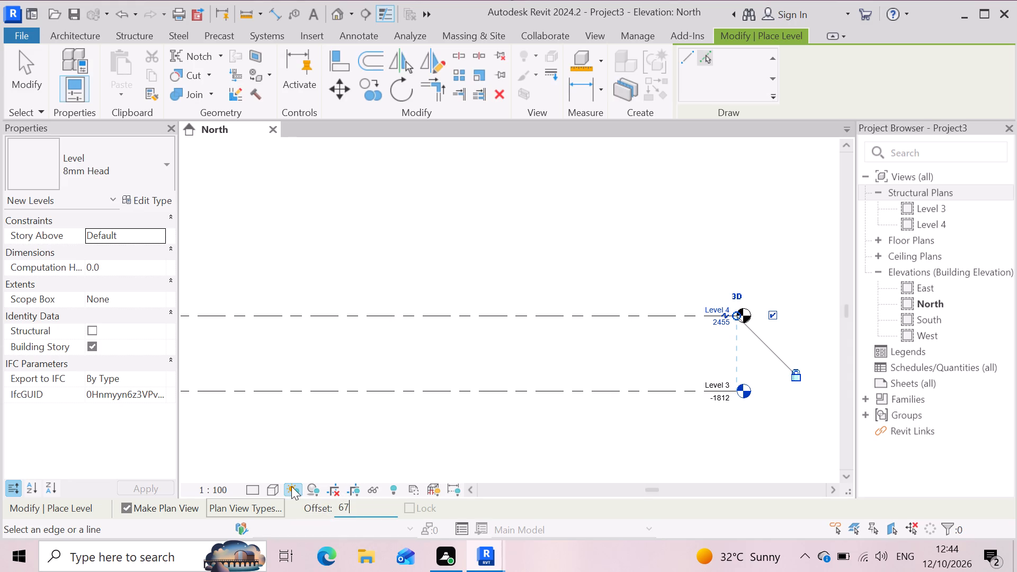
type("06")
key("Return")
left_click(537, 314)
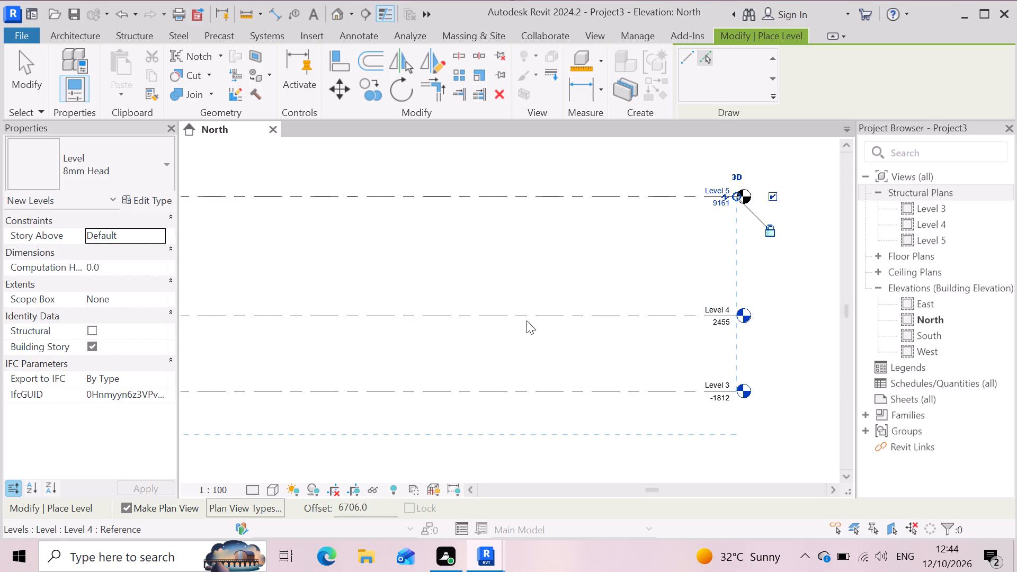
scroll(671, 342, "down", 3)
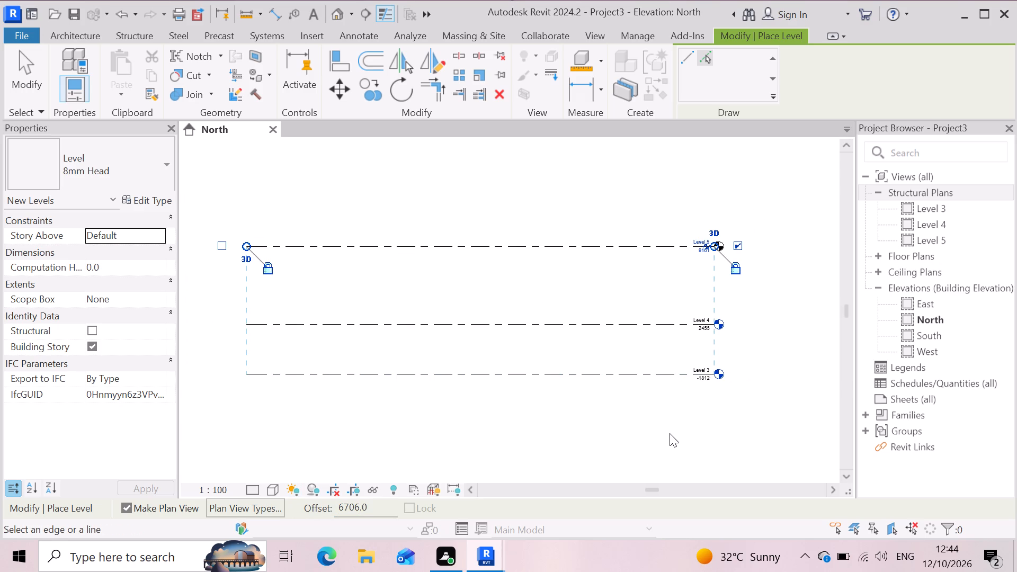
key("Escape")
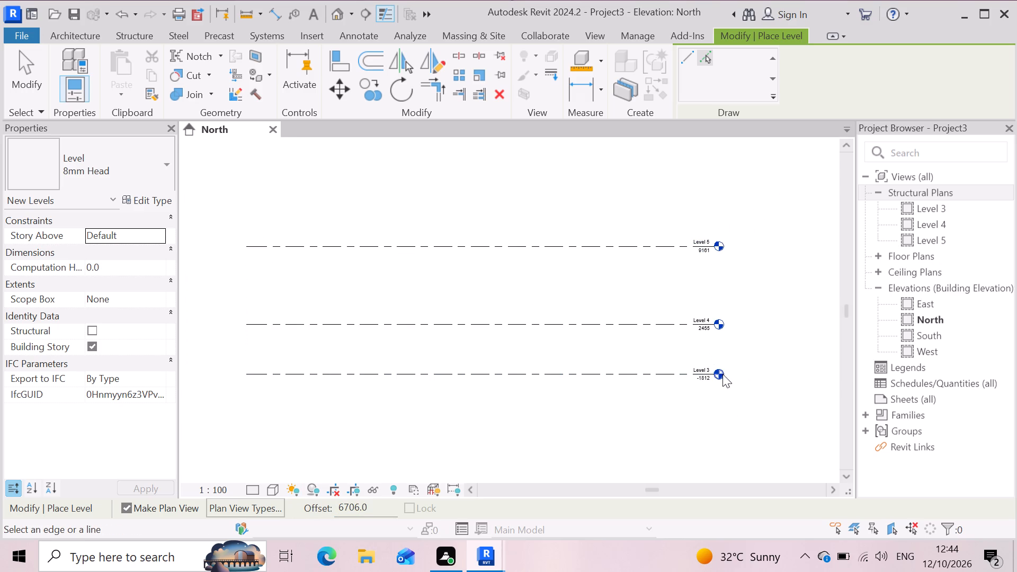
Rename the lowest level, Level 3, as GL in the North elevation.
scroll(718, 376, "up", 7)
scroll(665, 375, "up", 3)
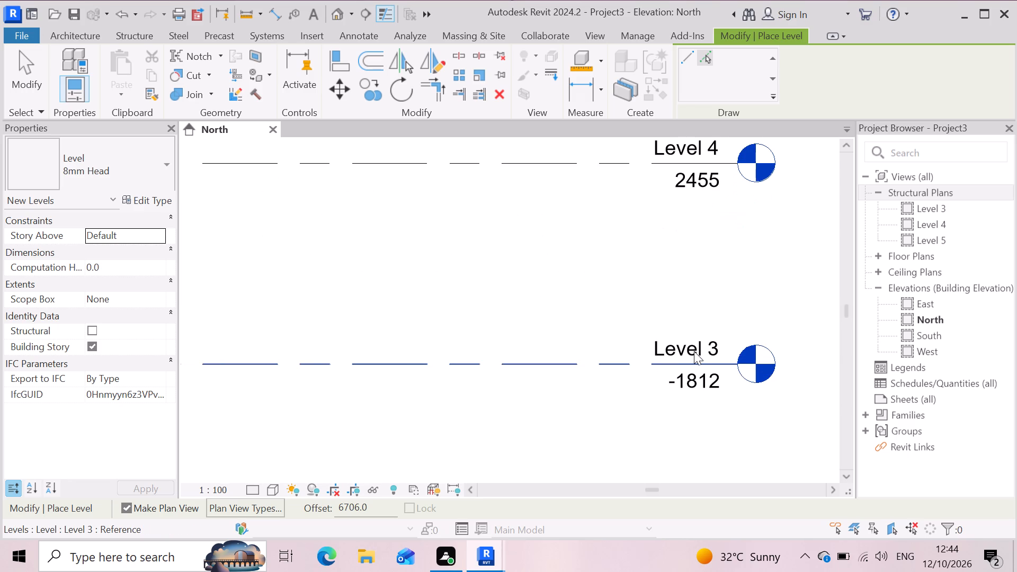
left_click(694, 351)
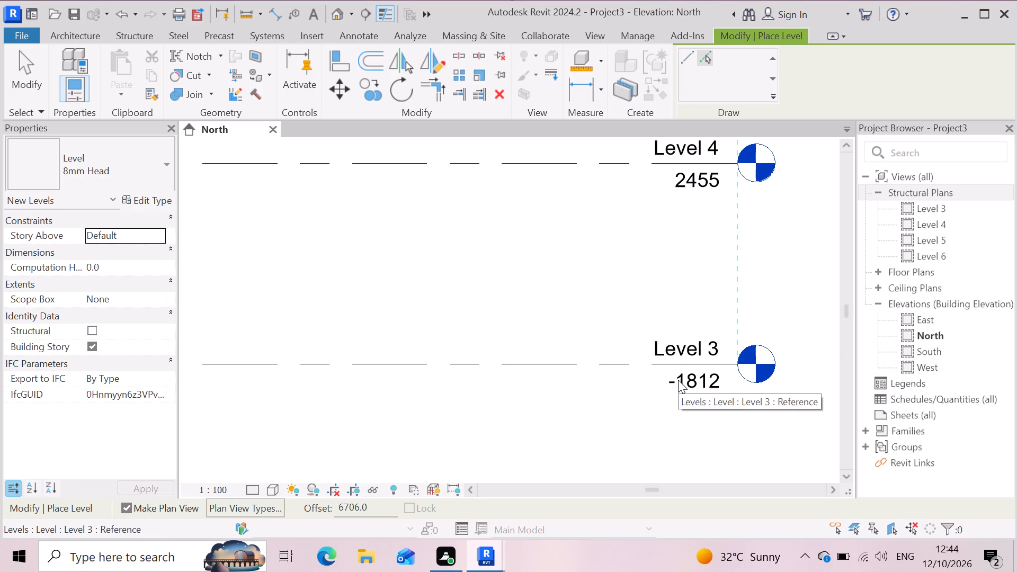
key("ctrl+z")
double_click(711, 352)
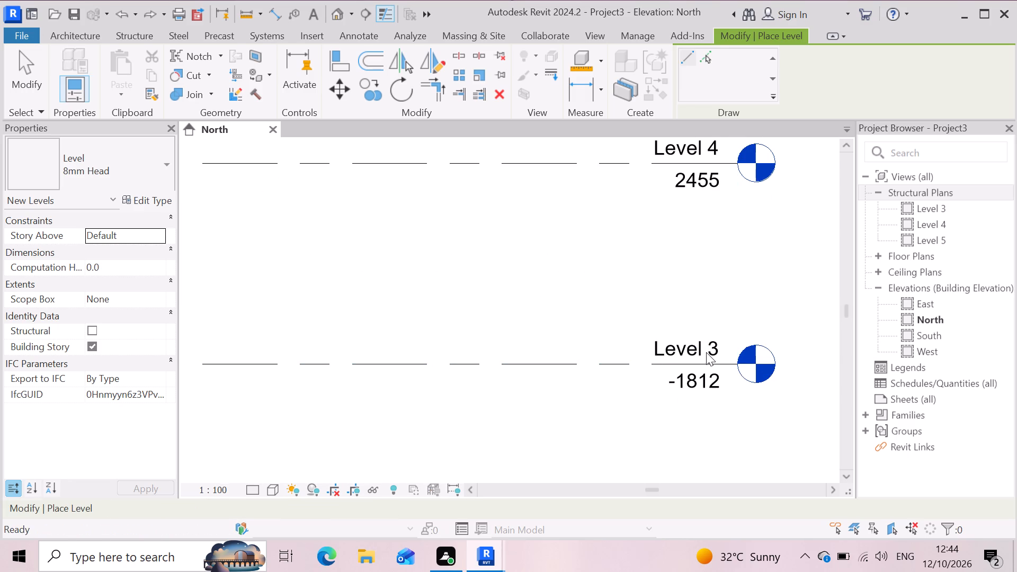
left_click(719, 356)
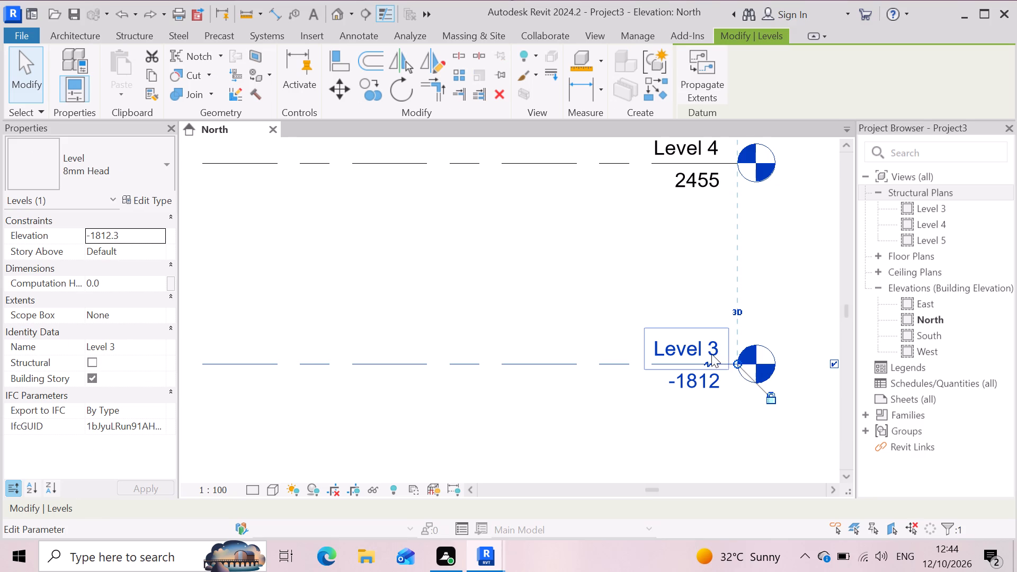
left_click(718, 350)
key("BackSpace")
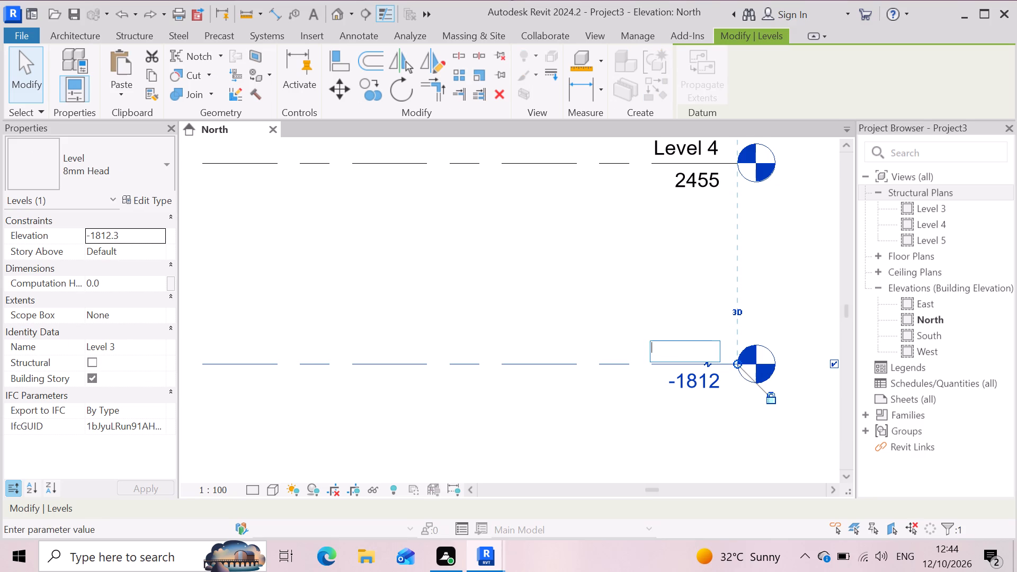
type("GL")
key("Return")
Rename the middle level, Level 4, as FIRST FLOOR.
scroll(764, 382, "down", 3)
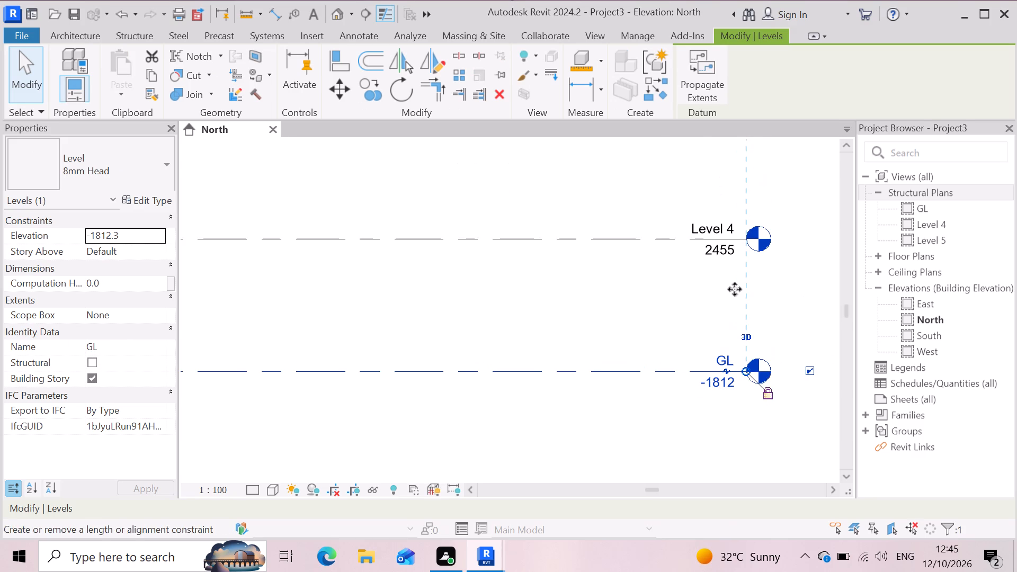
scroll(746, 240, "up", 4)
left_click(709, 219)
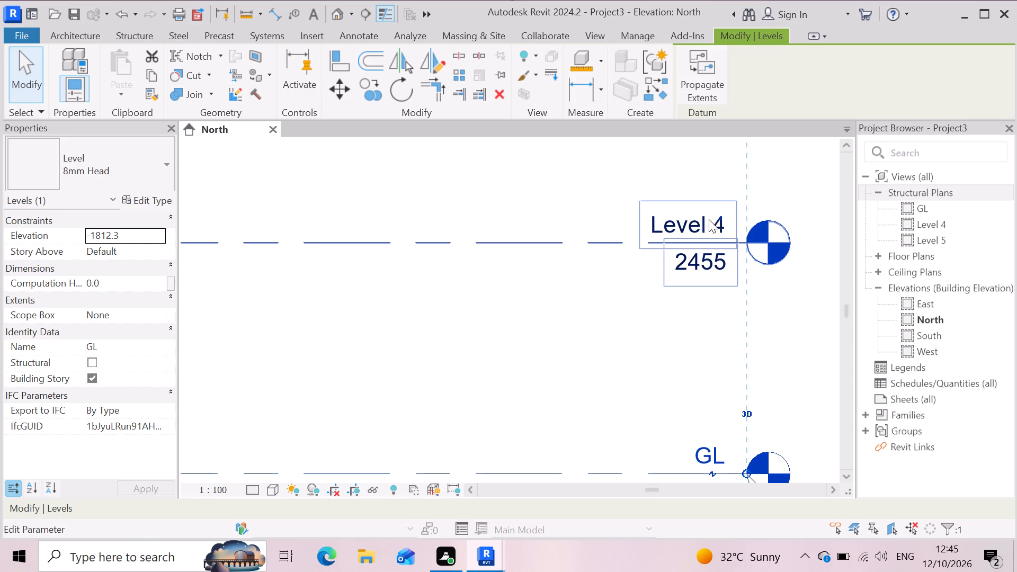
left_click(719, 226)
key("BackSpace")
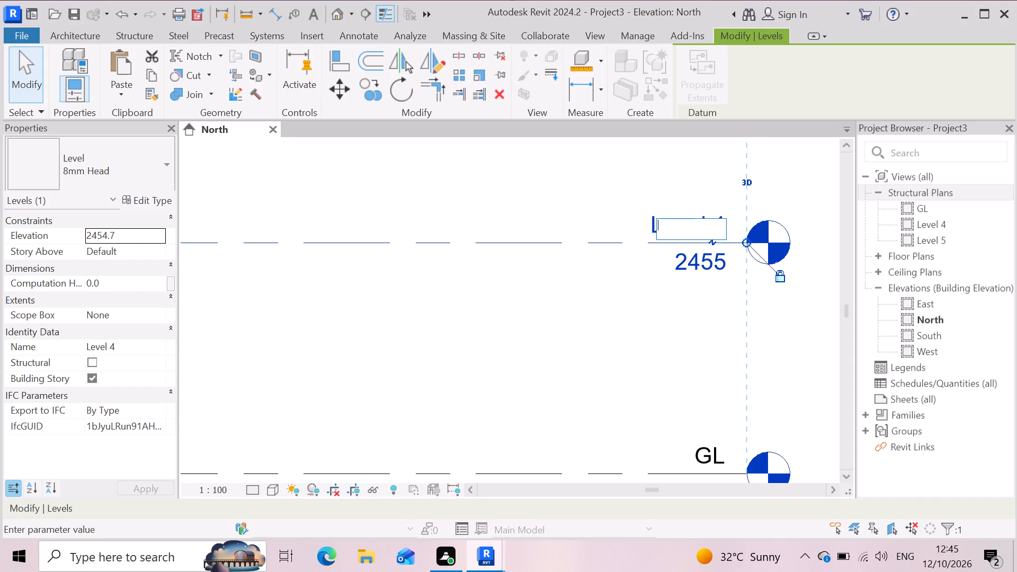
key("f")
type("IRST")
key("space")
type("FLOO")
key("r")
key("Return")
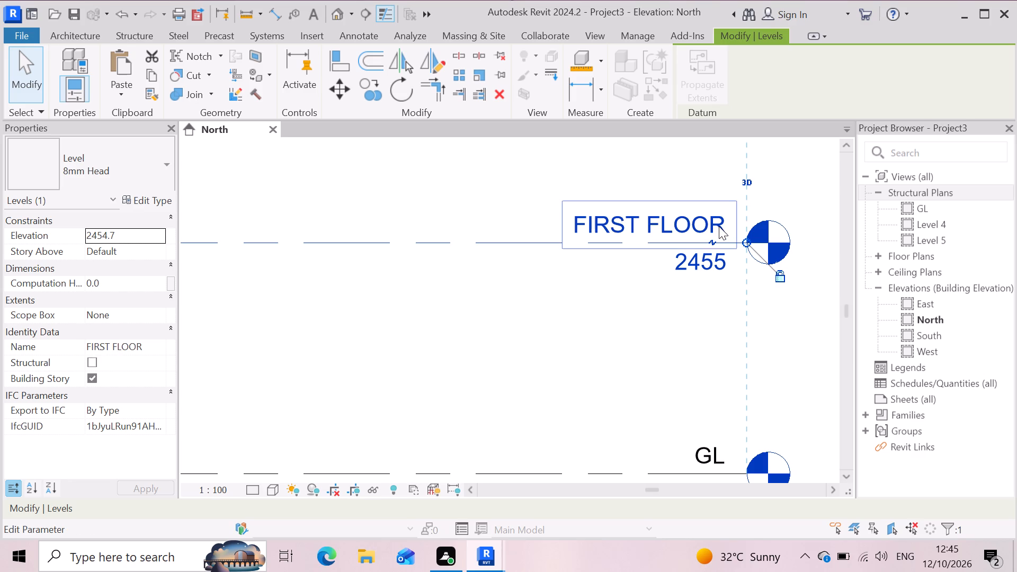
Rename the top level, Level 5, as ROOF.
scroll(736, 275, "down", 8)
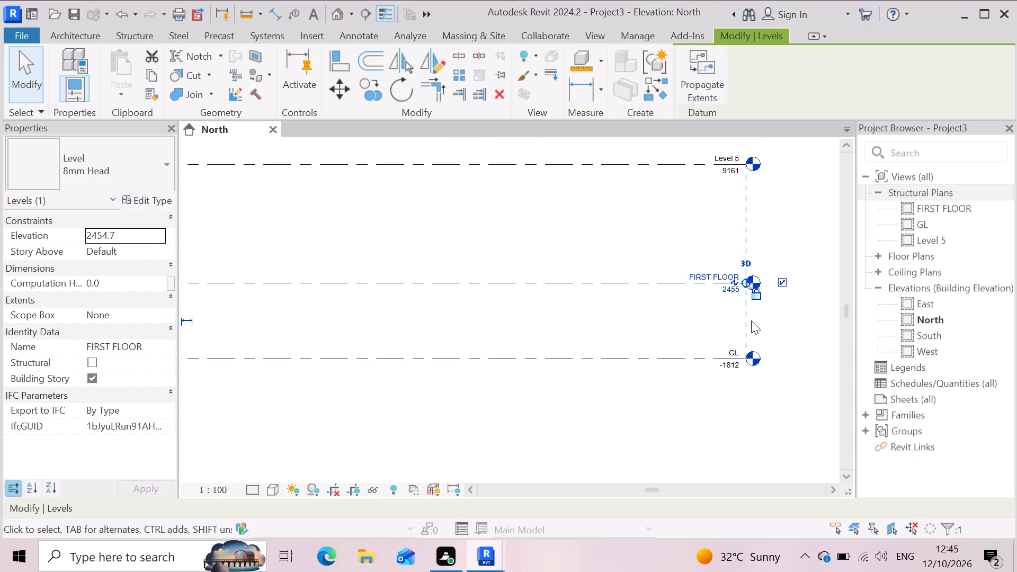
scroll(741, 158, "up", 4)
scroll(741, 159, "down", 5)
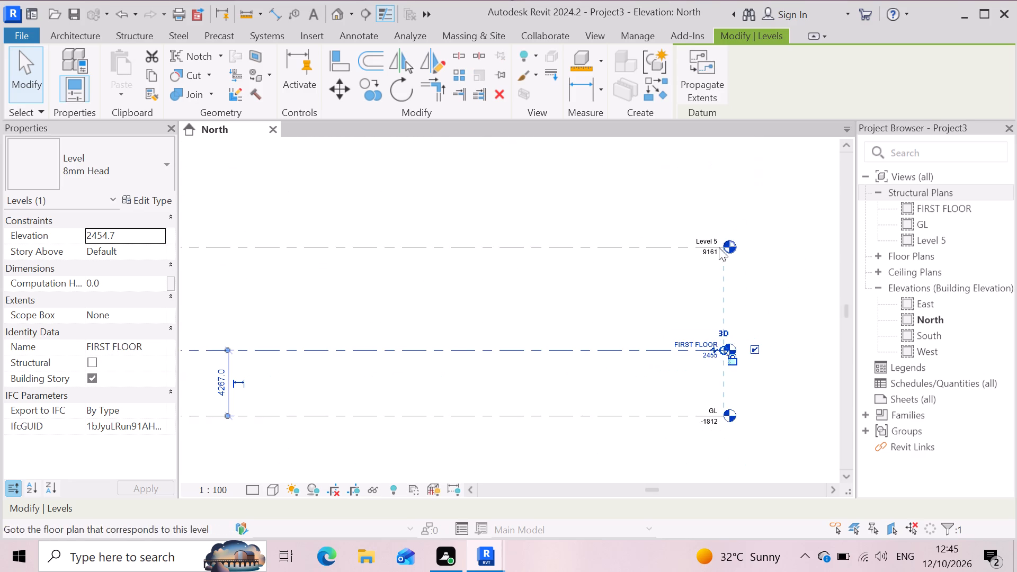
scroll(712, 236, "up", 10)
left_click(742, 227)
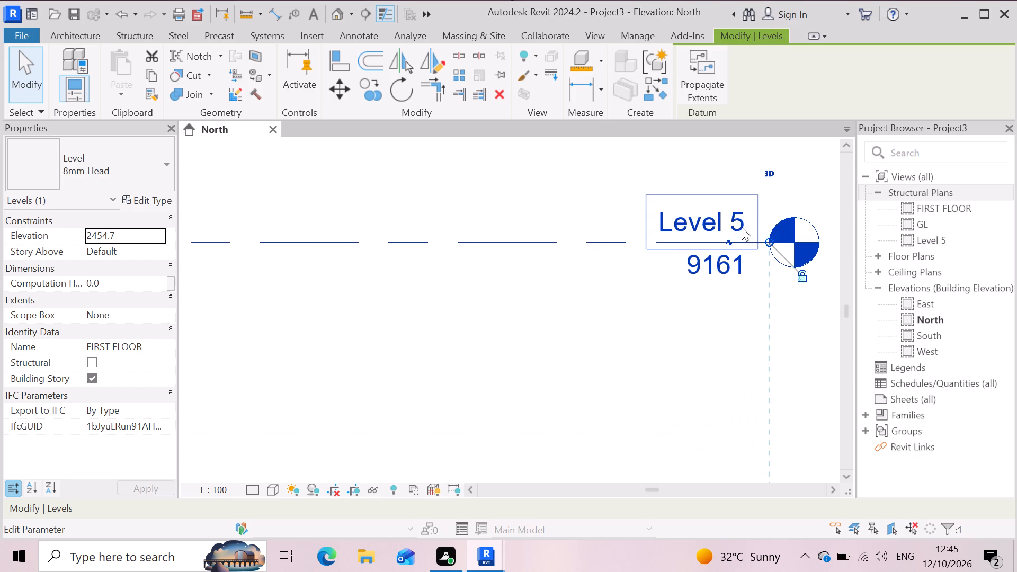
left_click(736, 230)
key("BackSpace")
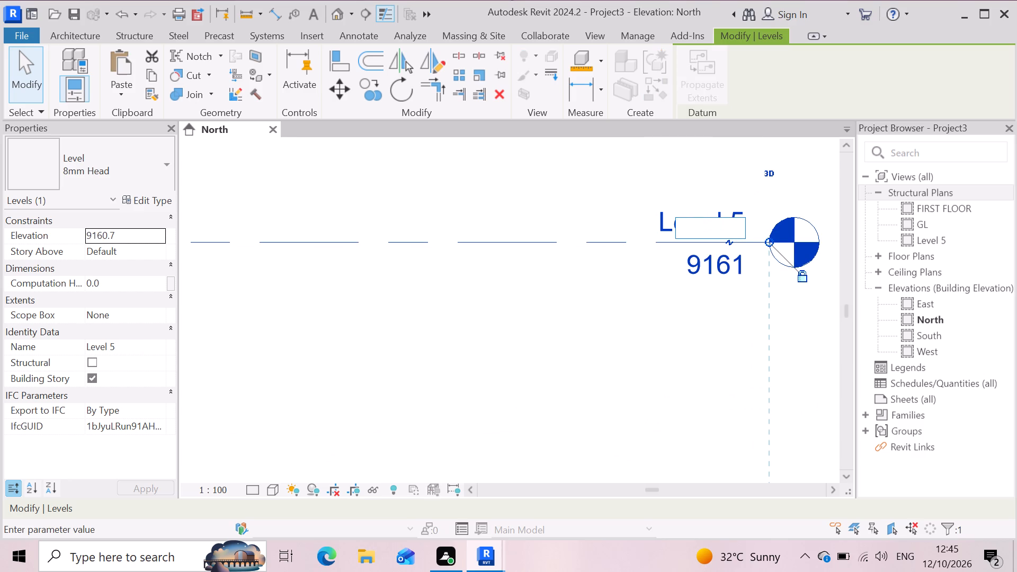
type("ROO")
key("f")
key("Return")
Deselect the top level and examine the renamed levels together in the North elevation.
scroll(722, 235, "down", 3)
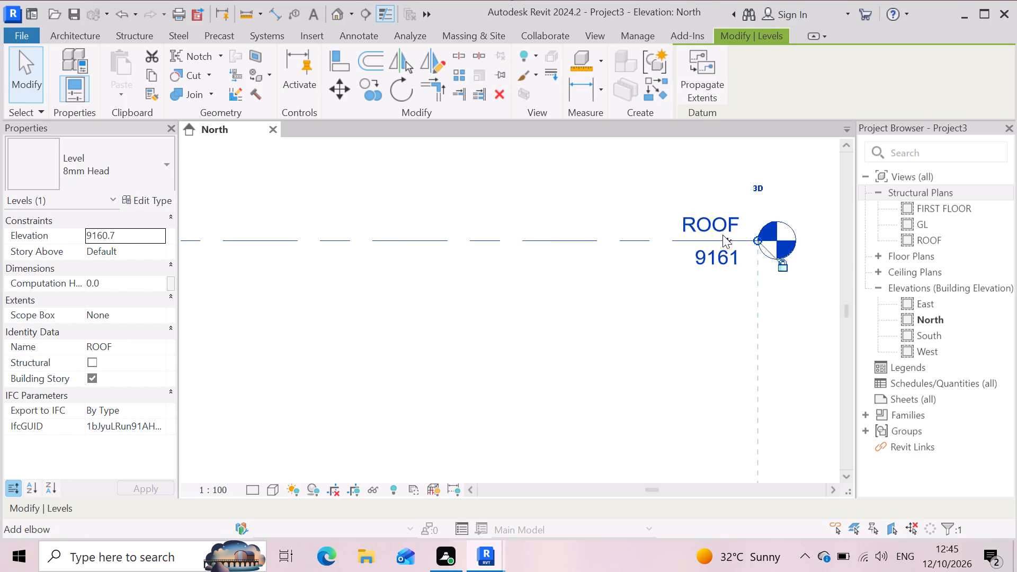
scroll(722, 235, "down", 3)
double_click(956, 320)
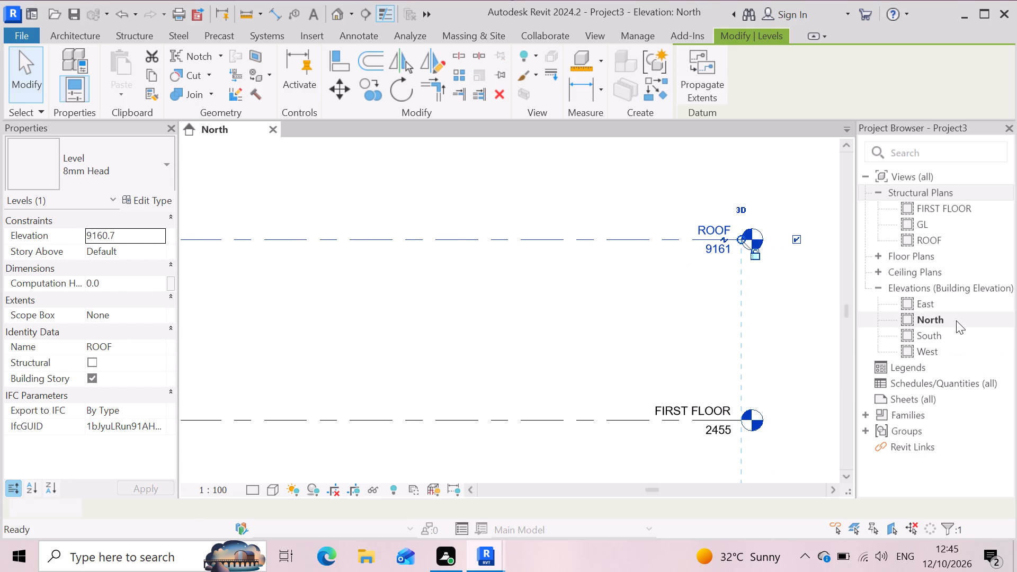
double_click(945, 323)
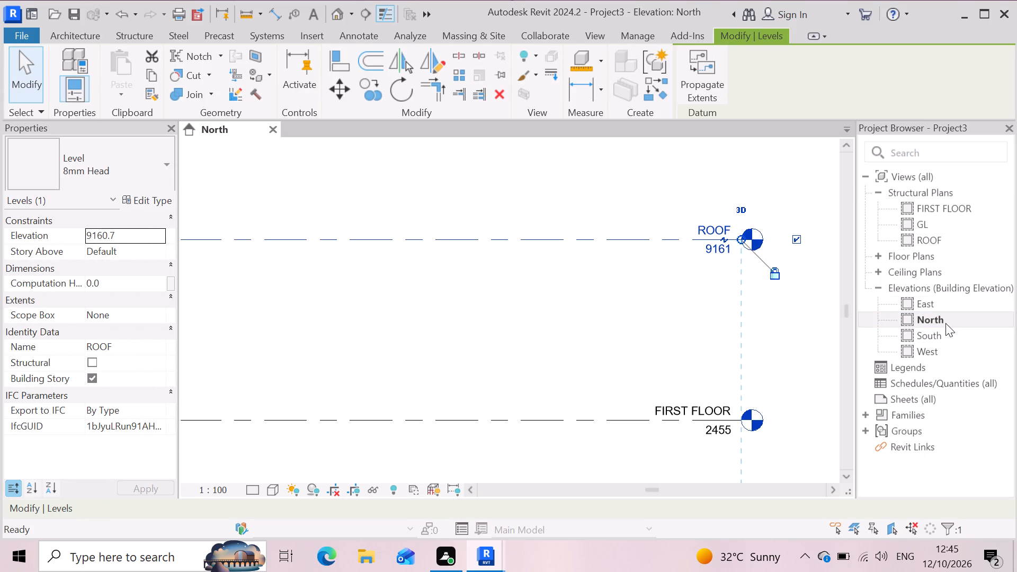
scroll(712, 340, "down", 8)
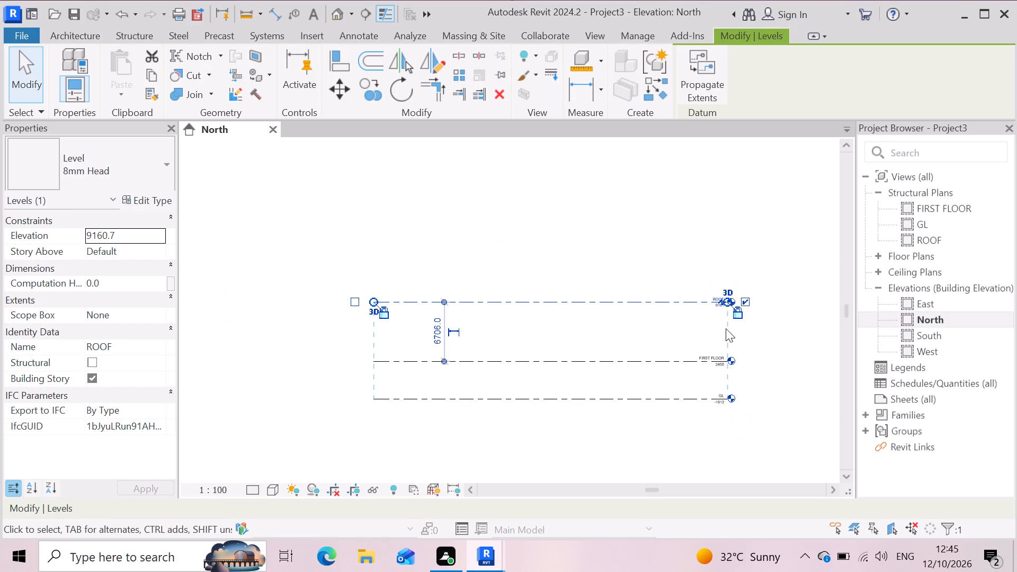
key("Escape")
scroll(723, 411, "up", 2)
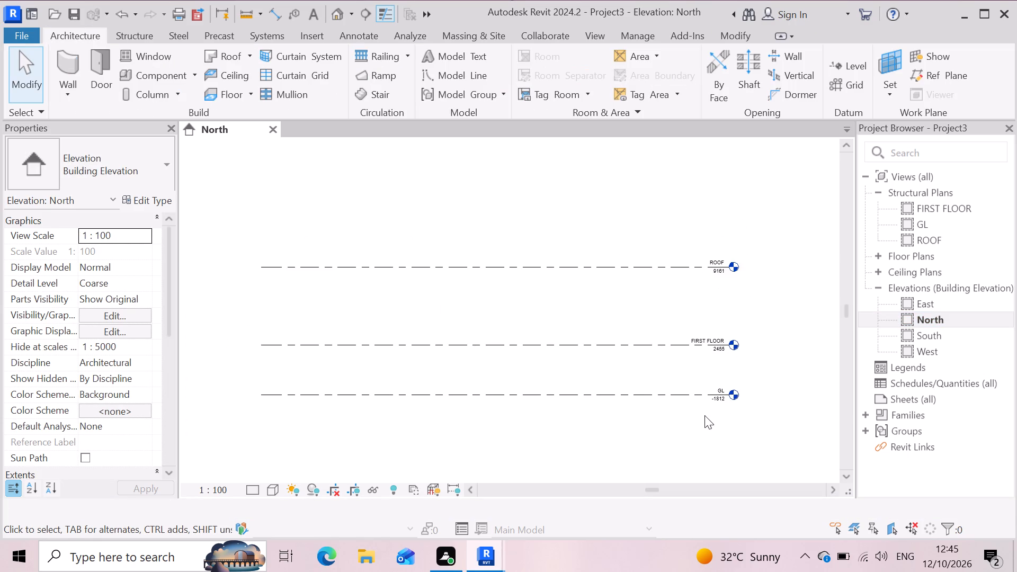
scroll(703, 413, "up", 3)
scroll(656, 386, "down", 3)
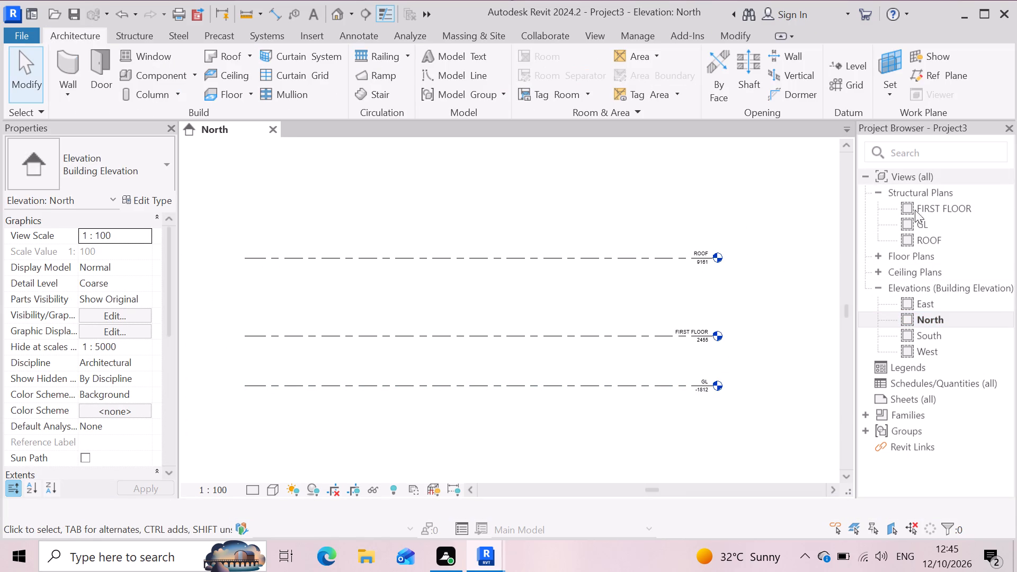
Open the GL structural plan and draw a straight horizontal grid line between the elevation markers using a 20' offset.
double_click(936, 227)
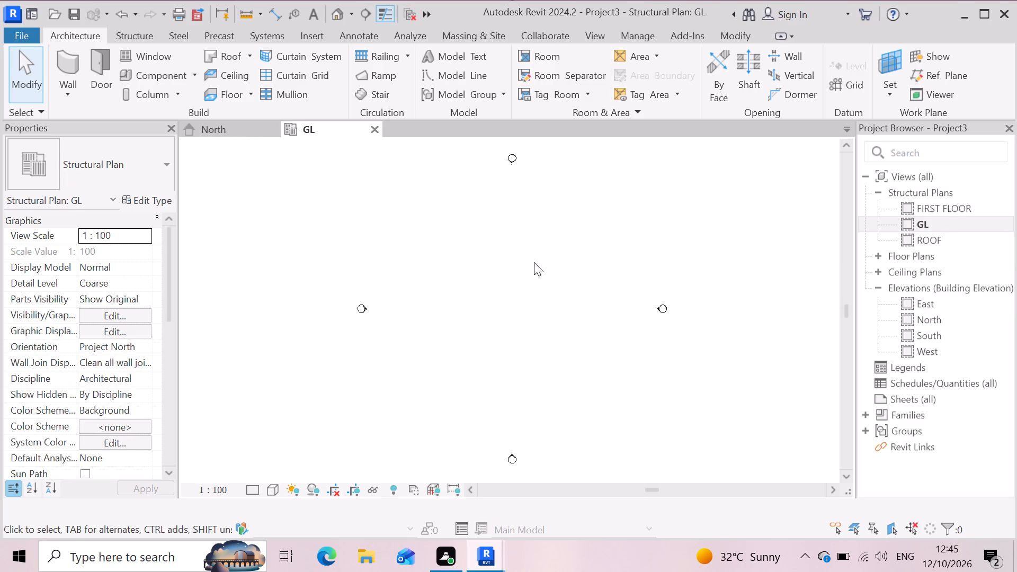
left_click(851, 84)
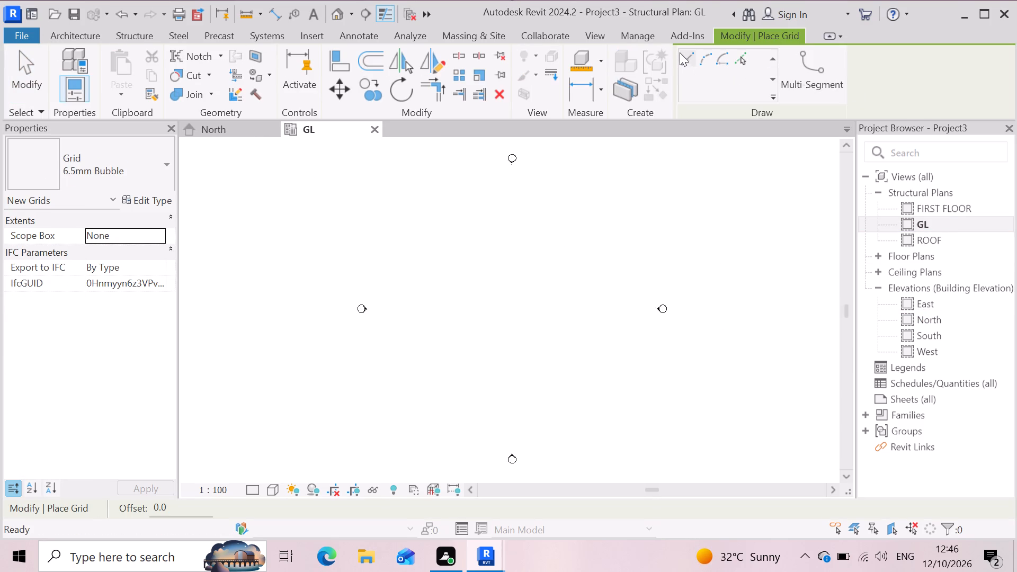
left_click(690, 60)
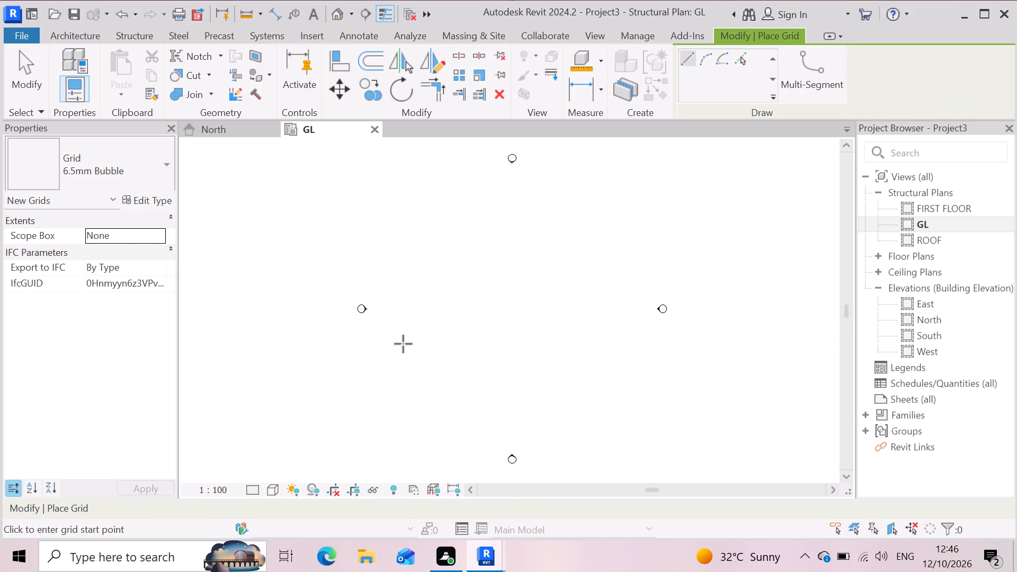
left_click_drag(181, 510, 81, 514)
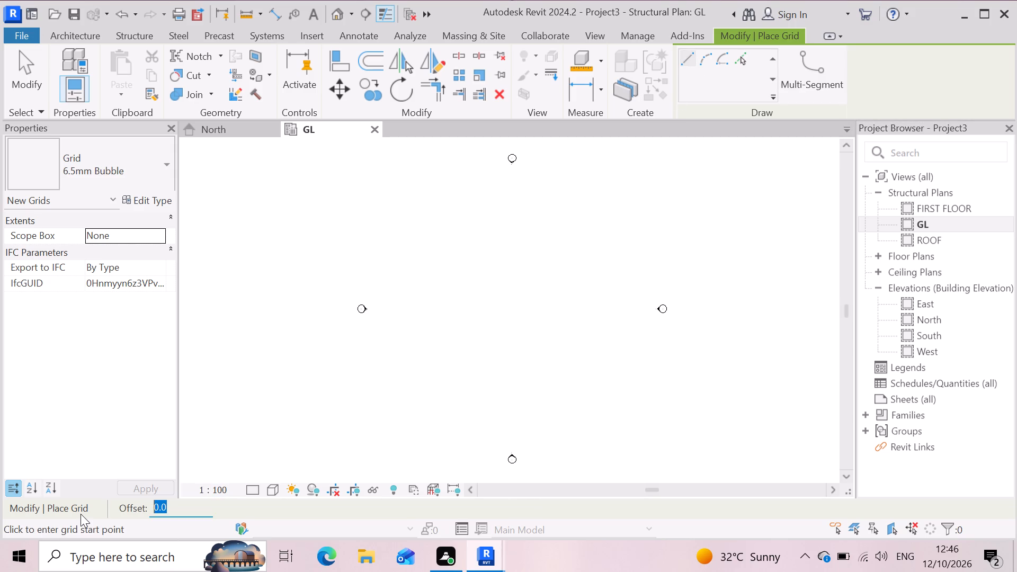
key("2")
key("0")
key("apostrophe")
key("Return")
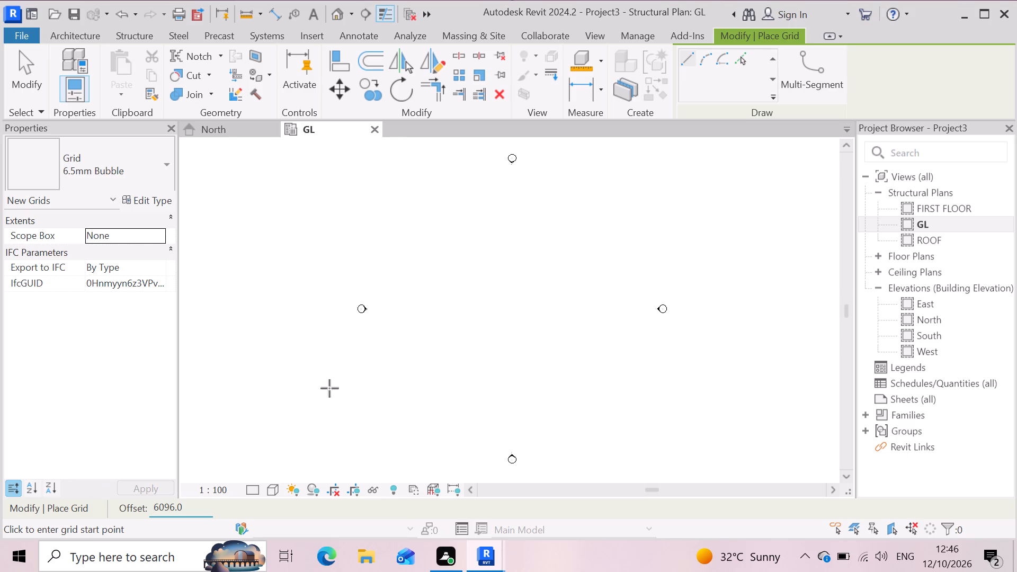
left_click(391, 382)
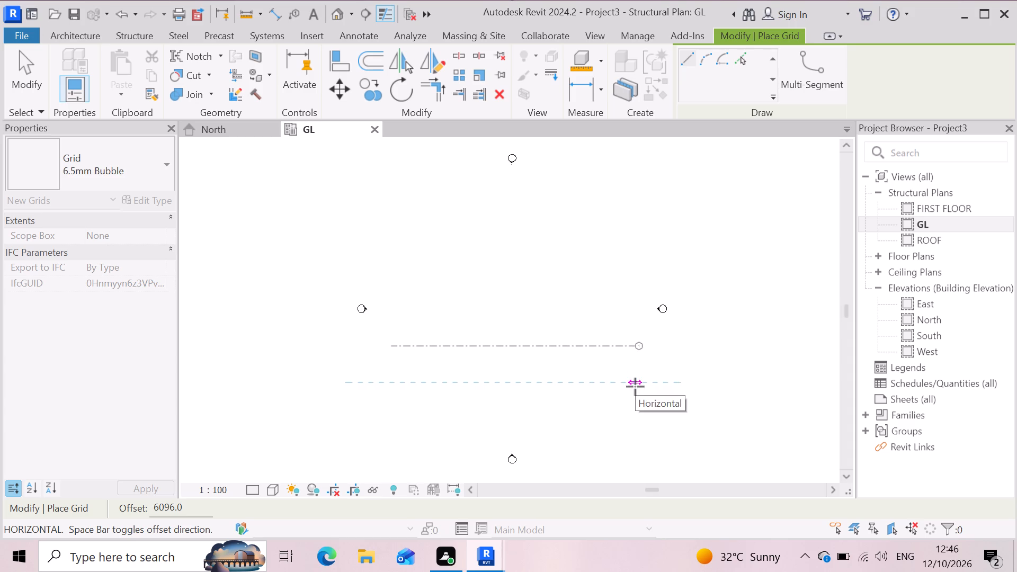
left_click(635, 387)
key("Escape")
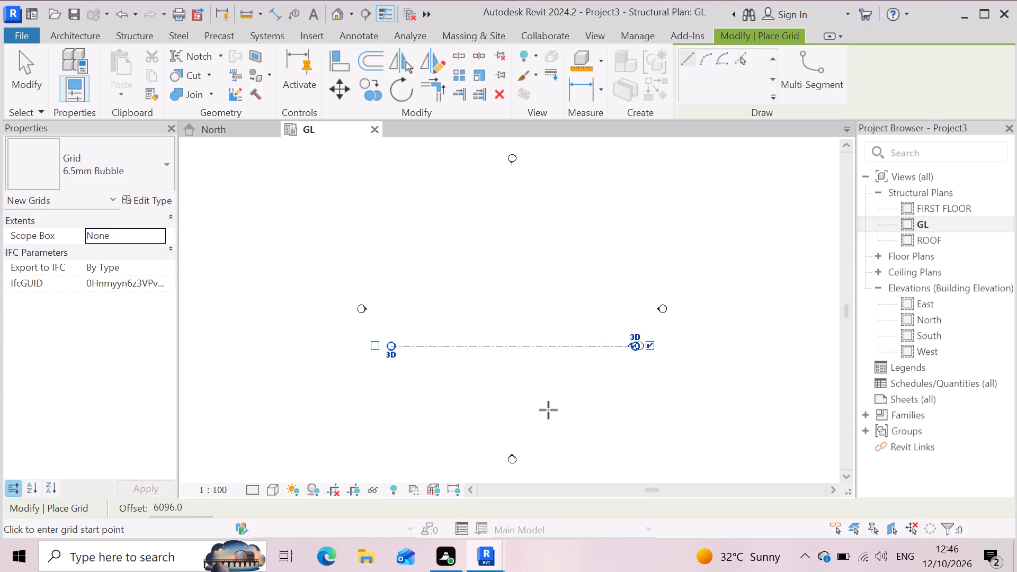
Add two more horizontal grid lines above the first with Pick Lines, each offset 6096 mm from the previous one.
left_click(743, 53)
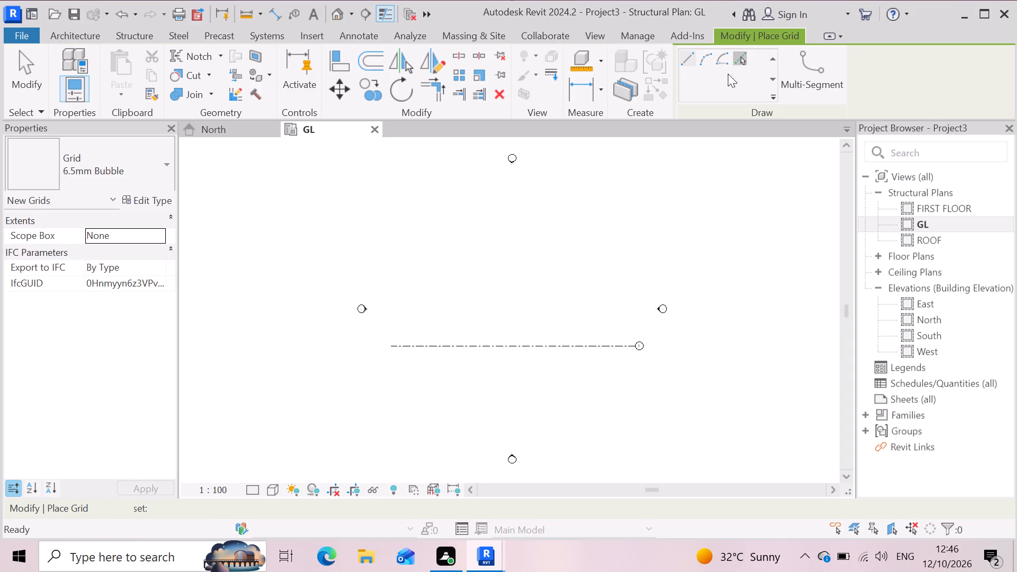
left_click(524, 342)
left_click_drag(543, 303, 548, 306)
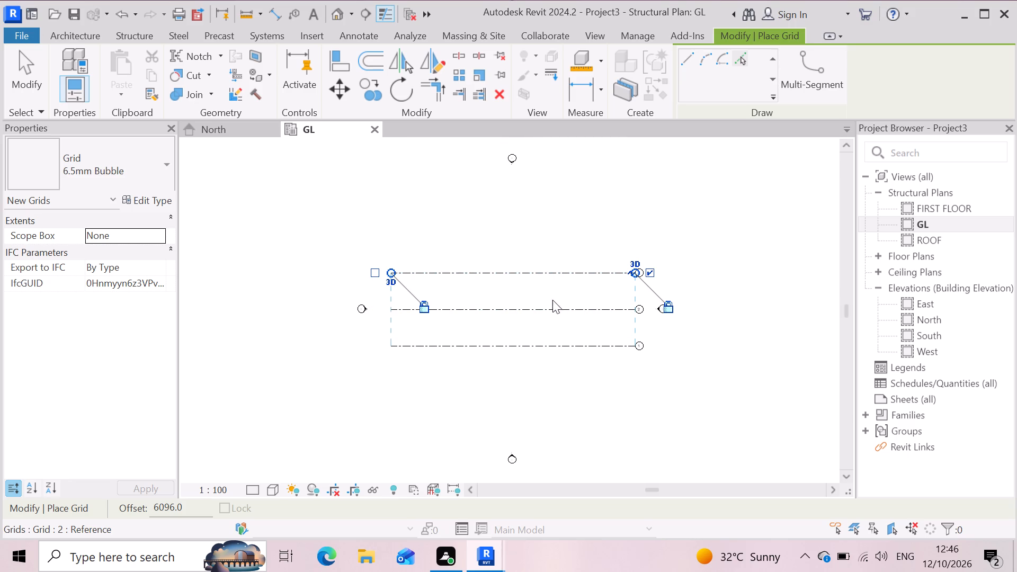
Add three more horizontal grid lines above the existing three with Pick Lines, each offset 6096 mm from the previous one.
left_click(554, 268)
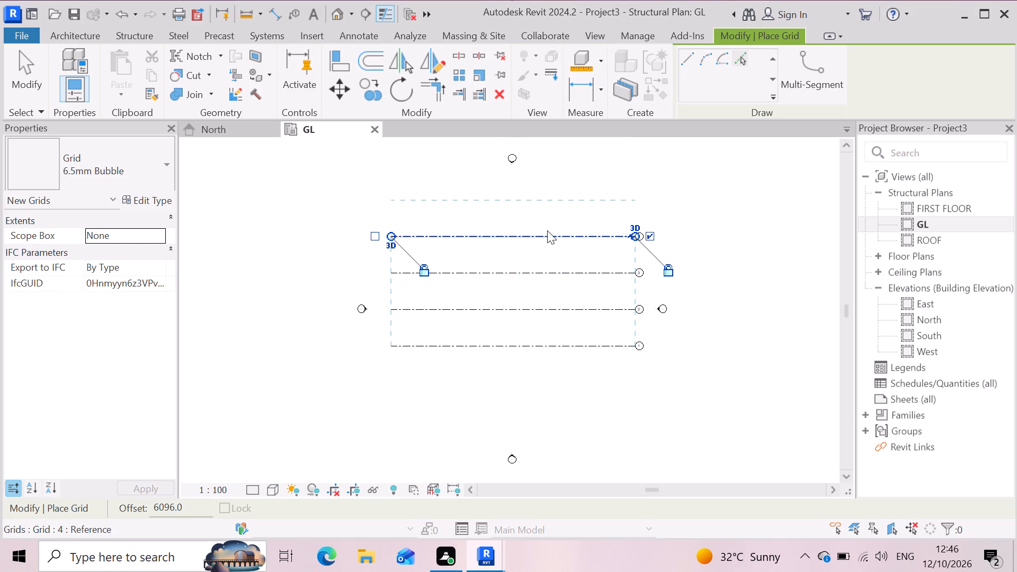
left_click(548, 233)
scroll(568, 273, "down", 2)
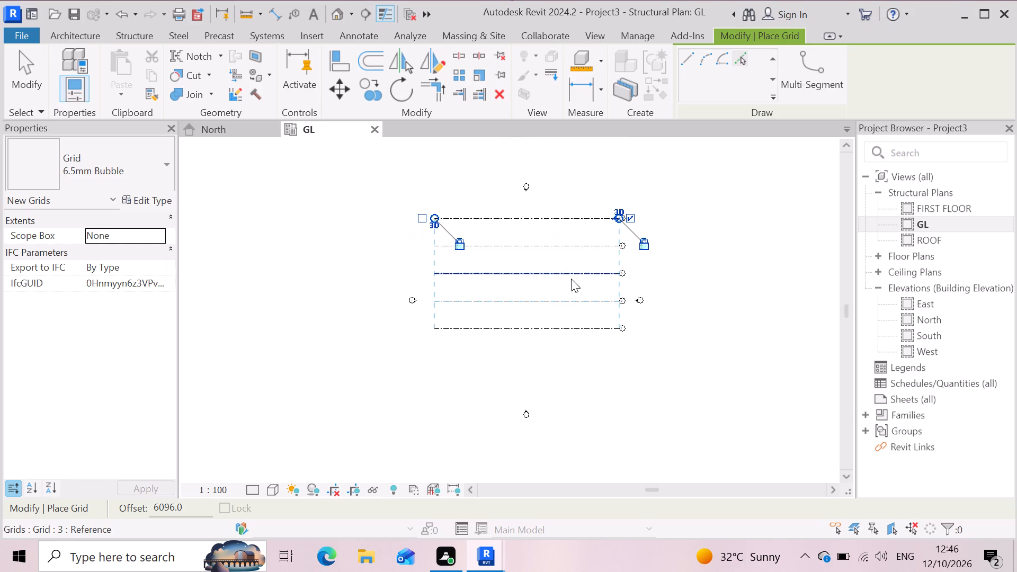
left_click(557, 218)
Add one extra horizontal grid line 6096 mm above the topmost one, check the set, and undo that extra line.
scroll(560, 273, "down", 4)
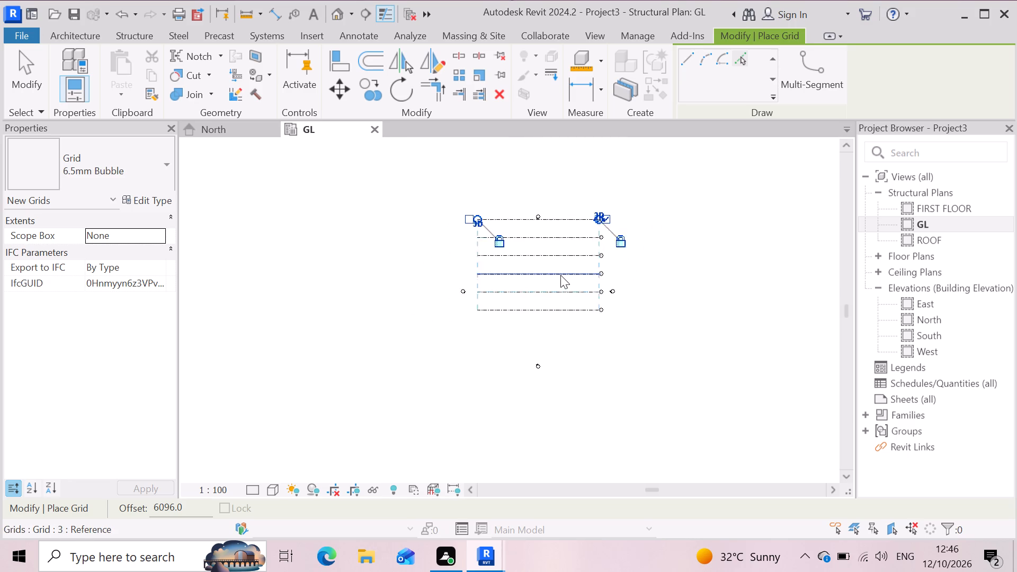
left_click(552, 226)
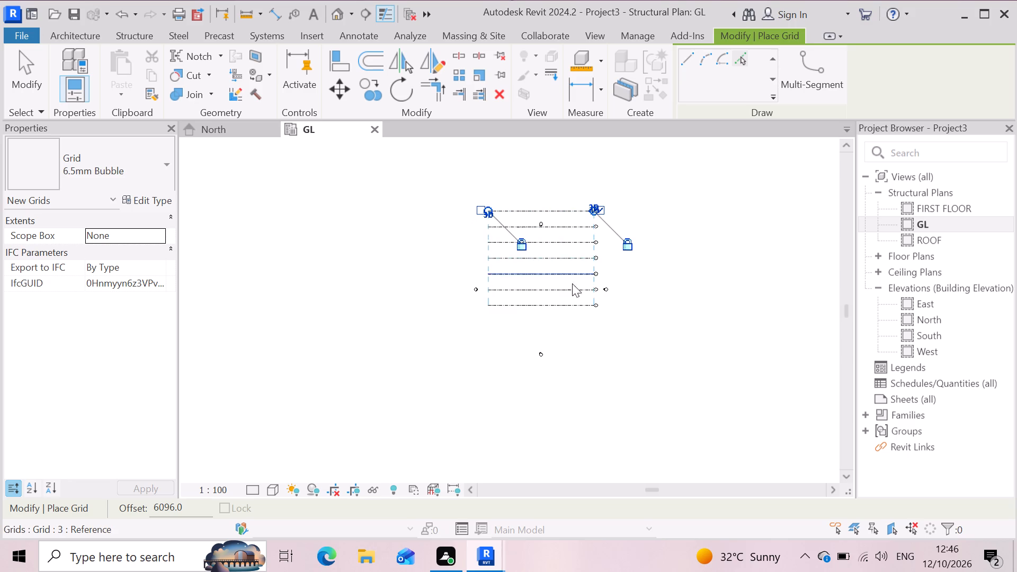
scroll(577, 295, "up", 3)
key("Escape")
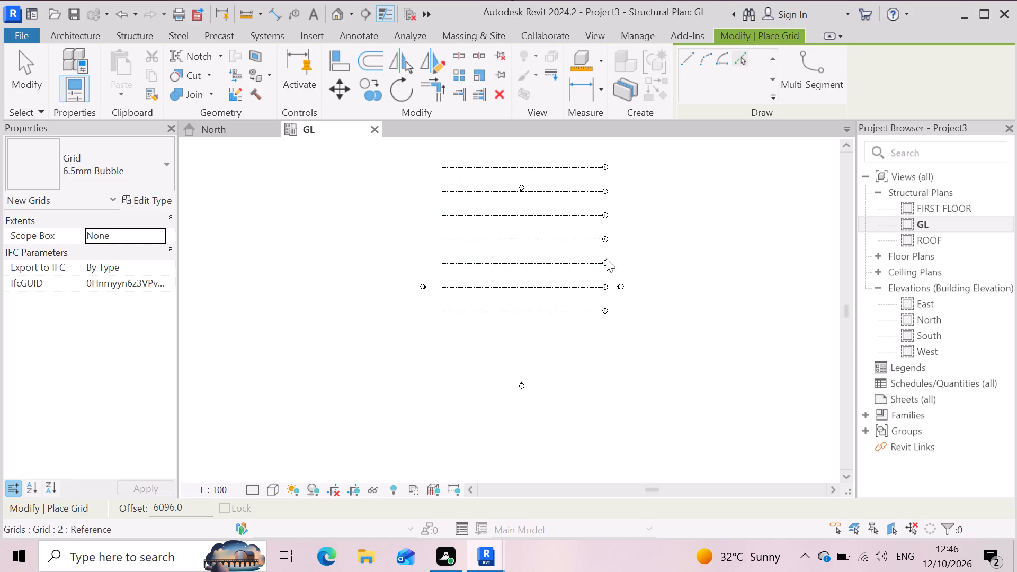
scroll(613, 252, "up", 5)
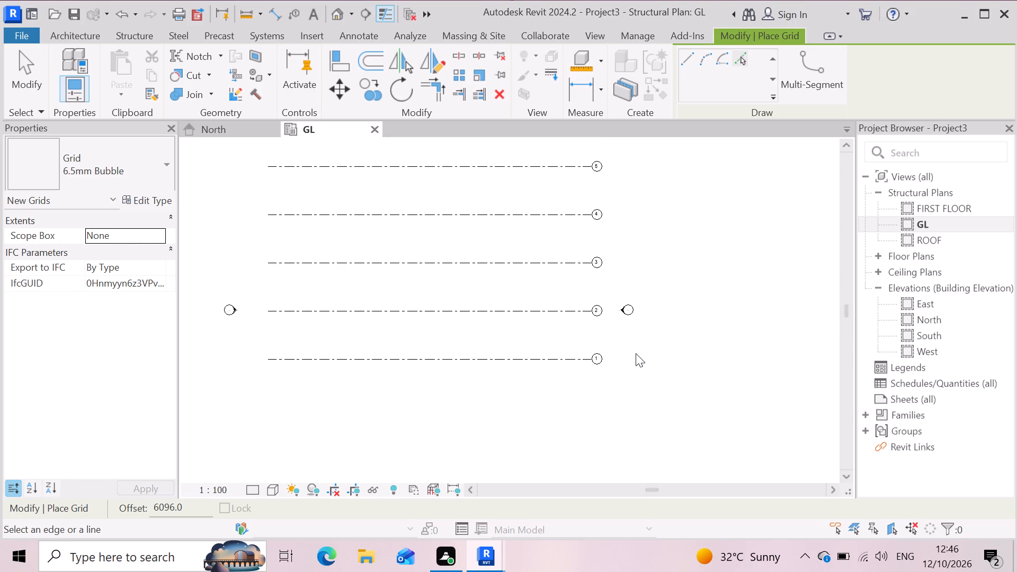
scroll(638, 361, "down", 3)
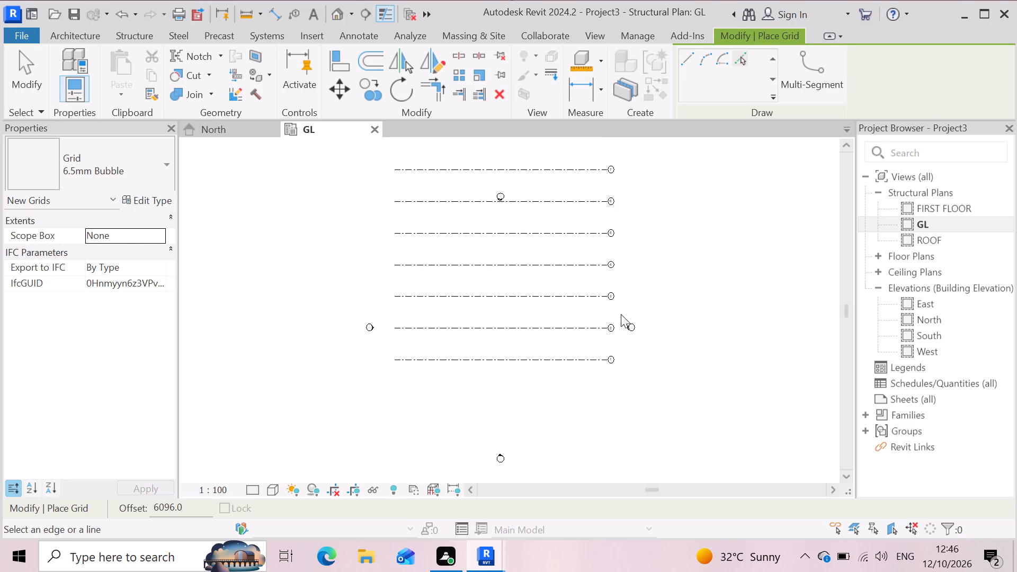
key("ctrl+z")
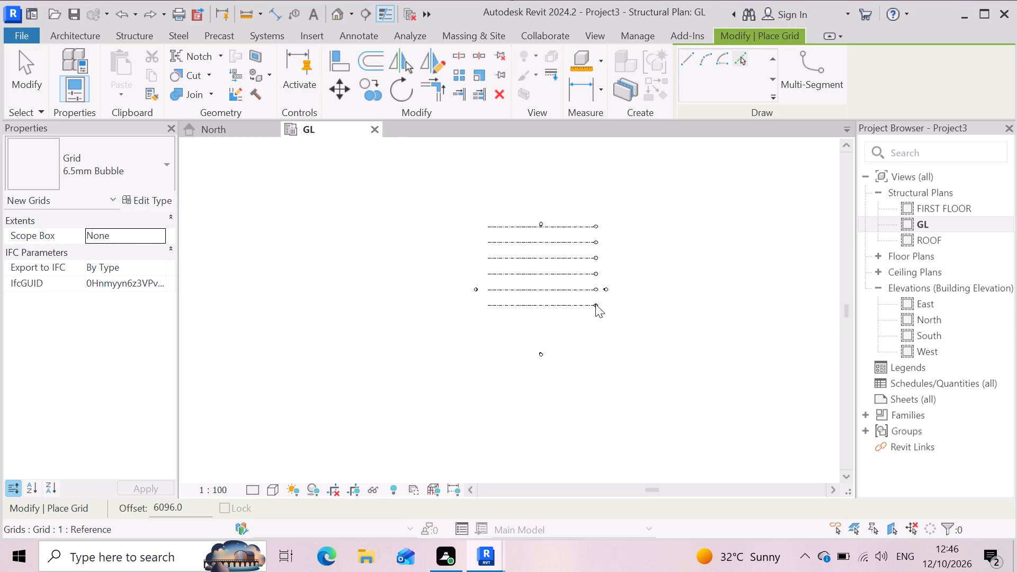
Draw a straight vertical grid line across the left ends of all six horizontal grids, using the 6096 mm offset.
scroll(595, 304, "up", 3)
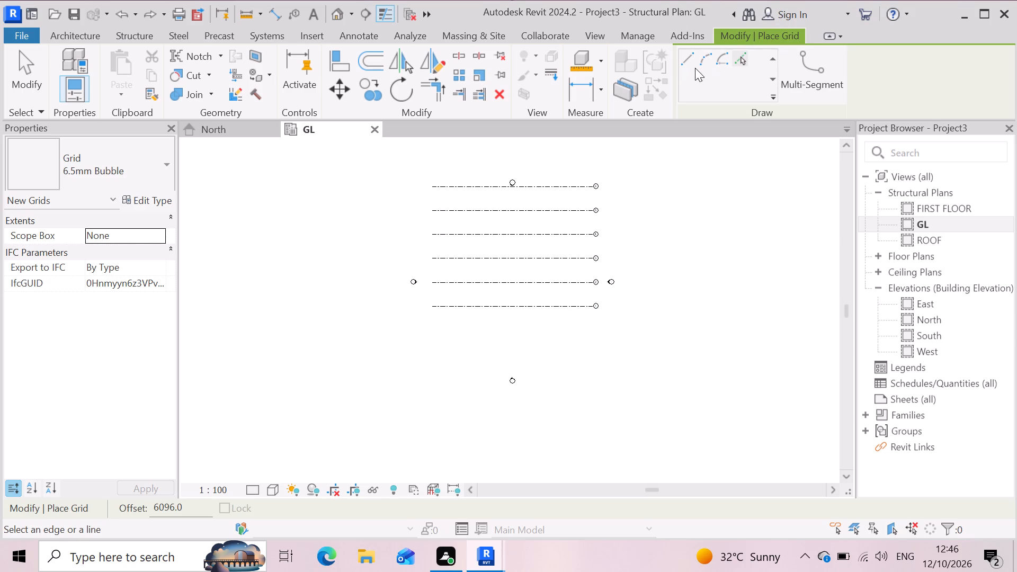
left_click(691, 58)
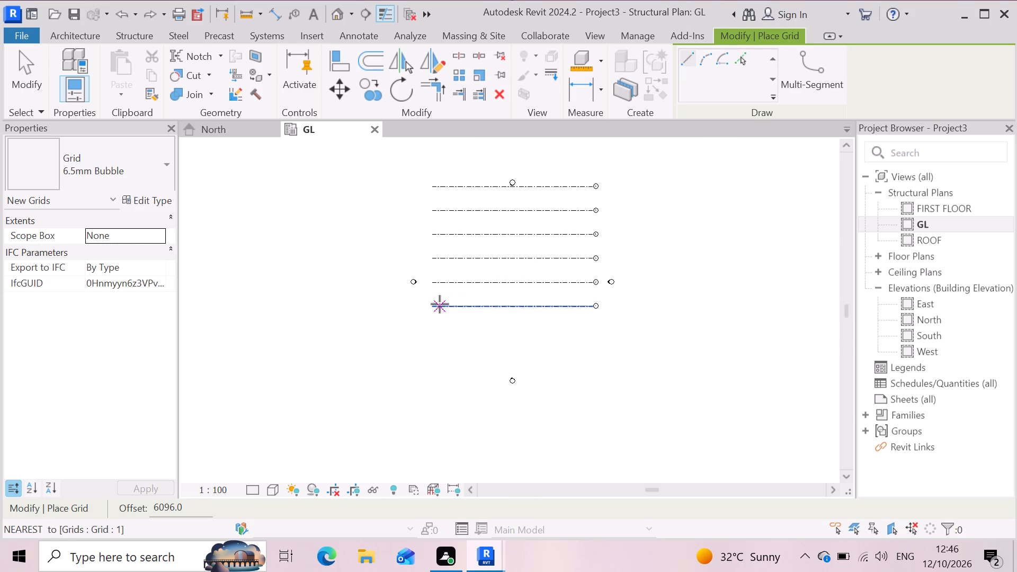
left_click(443, 332)
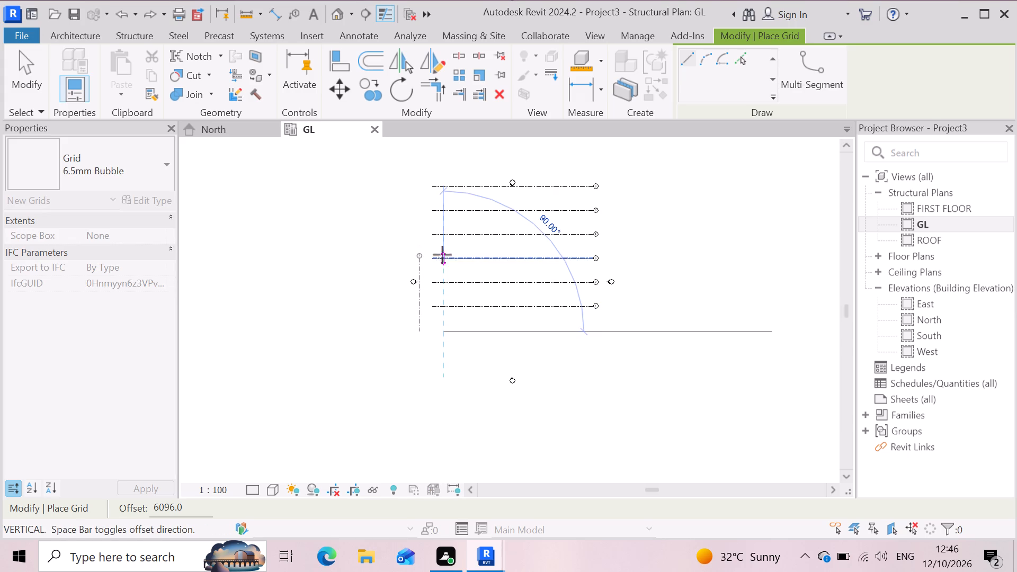
key("Escape")
left_click(463, 323)
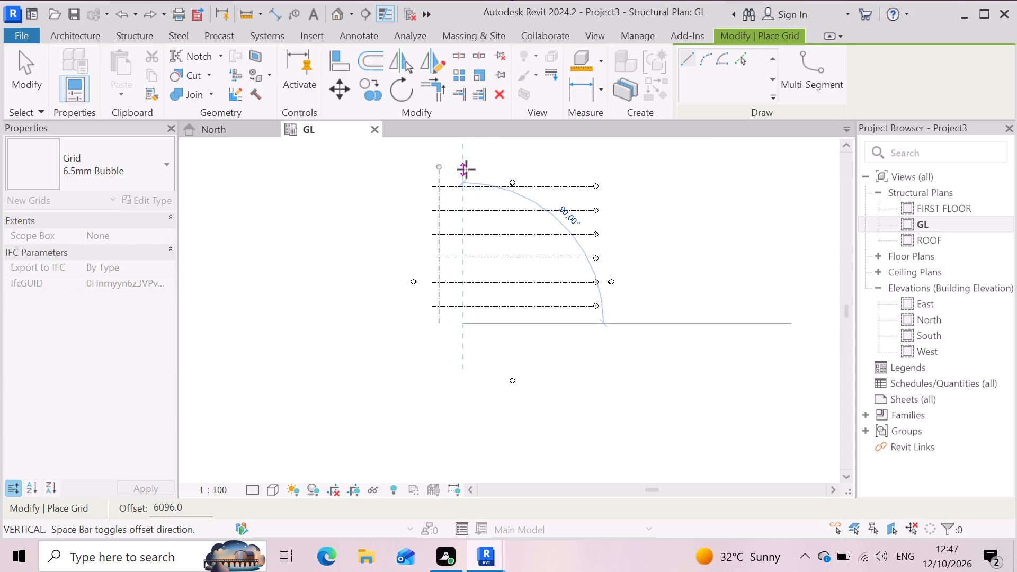
left_click(466, 169)
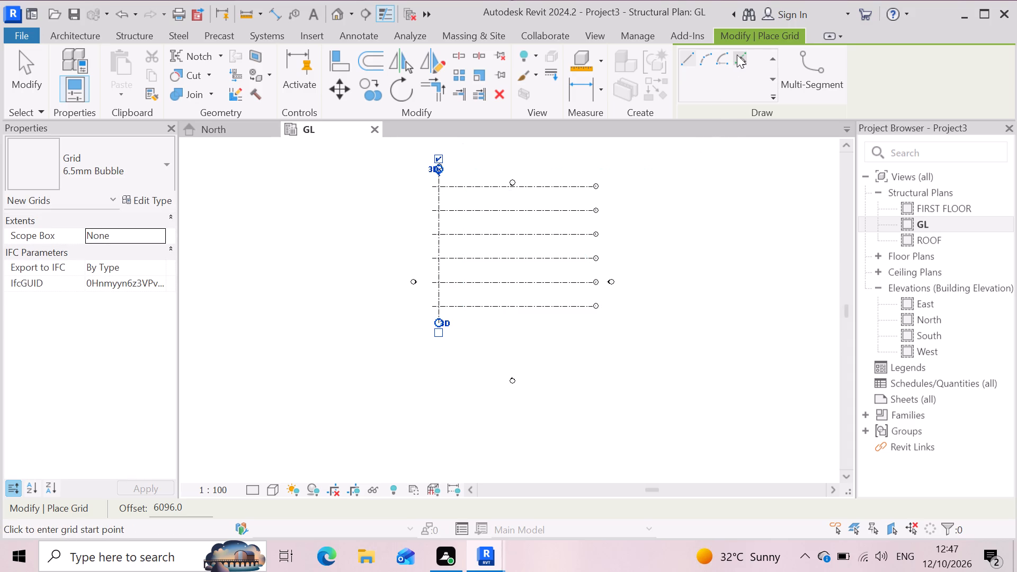
Add six more vertical grid lines to the right of the first with Pick Lines, each offset 6096 mm from the previous one.
left_click(737, 55)
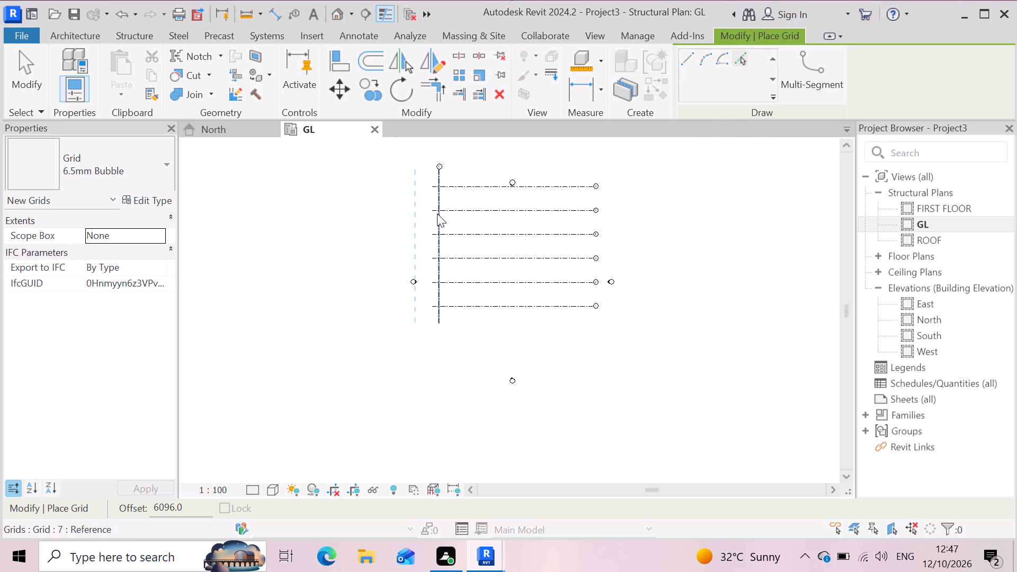
left_click(441, 215)
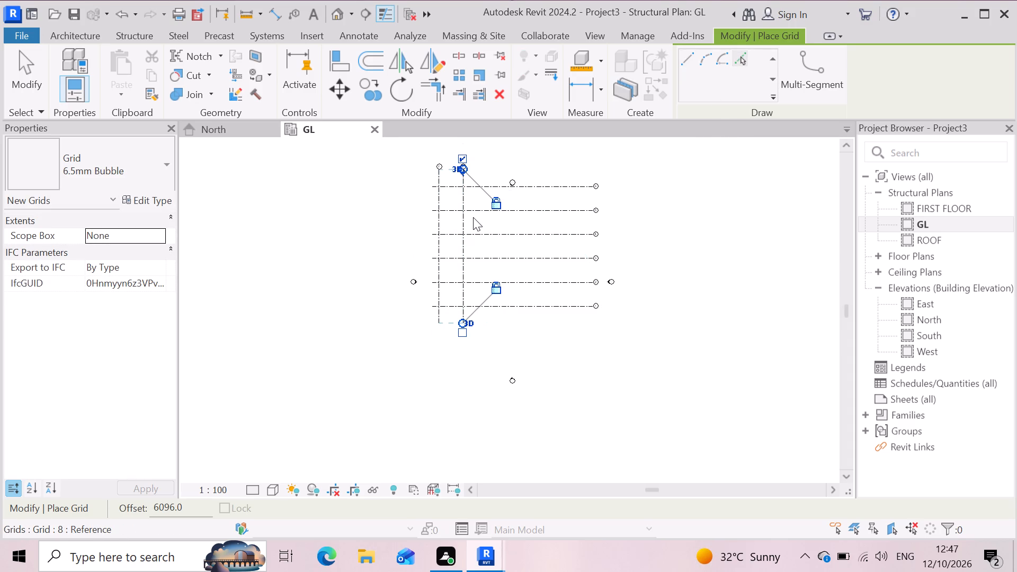
left_click(466, 220)
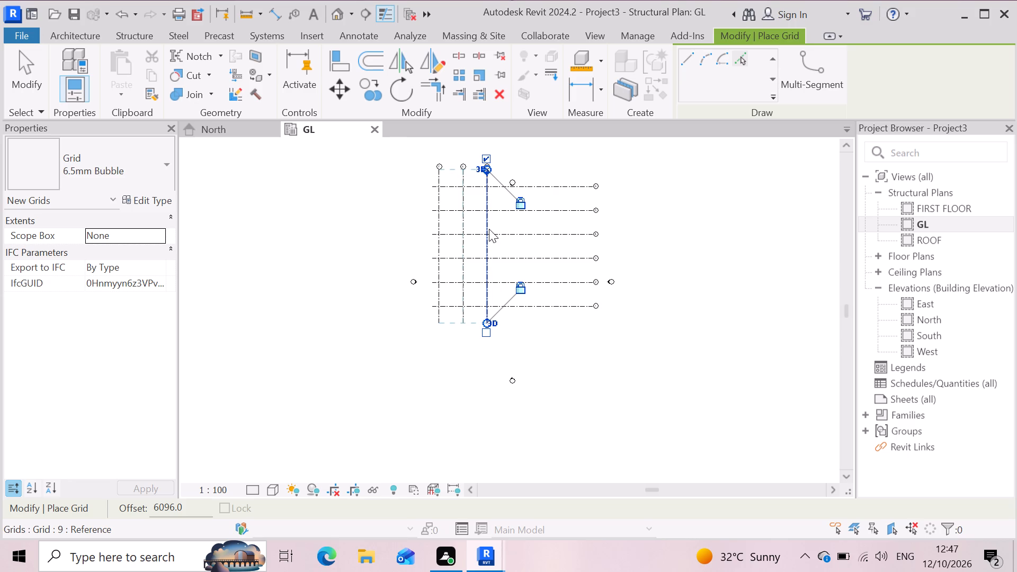
left_click(490, 229)
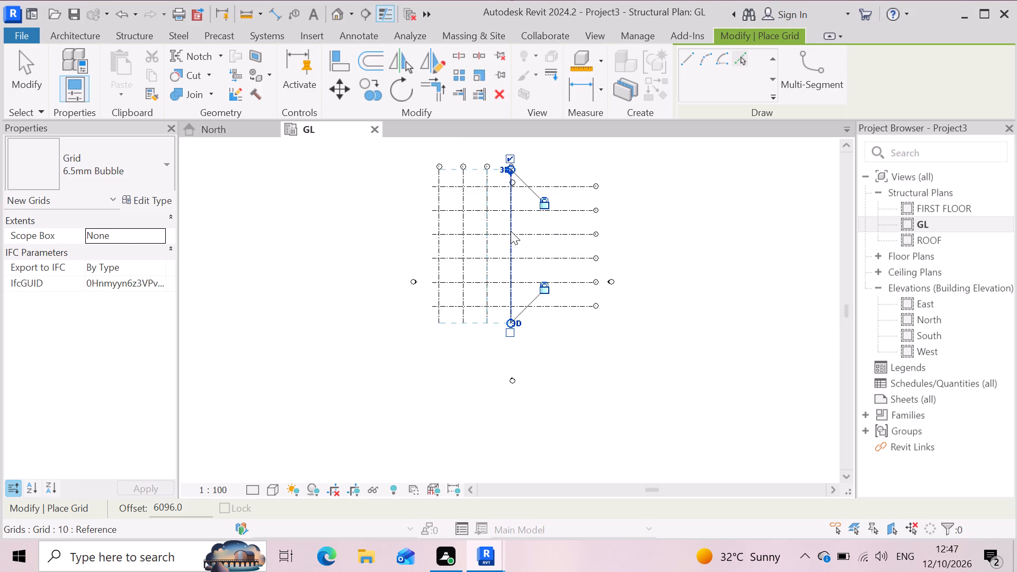
left_click(513, 231)
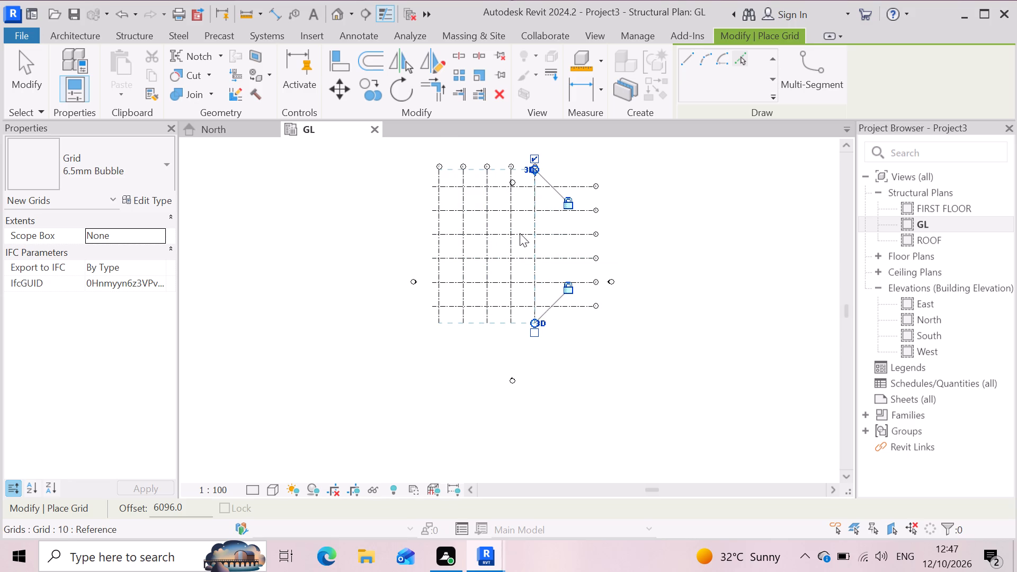
left_click(538, 239)
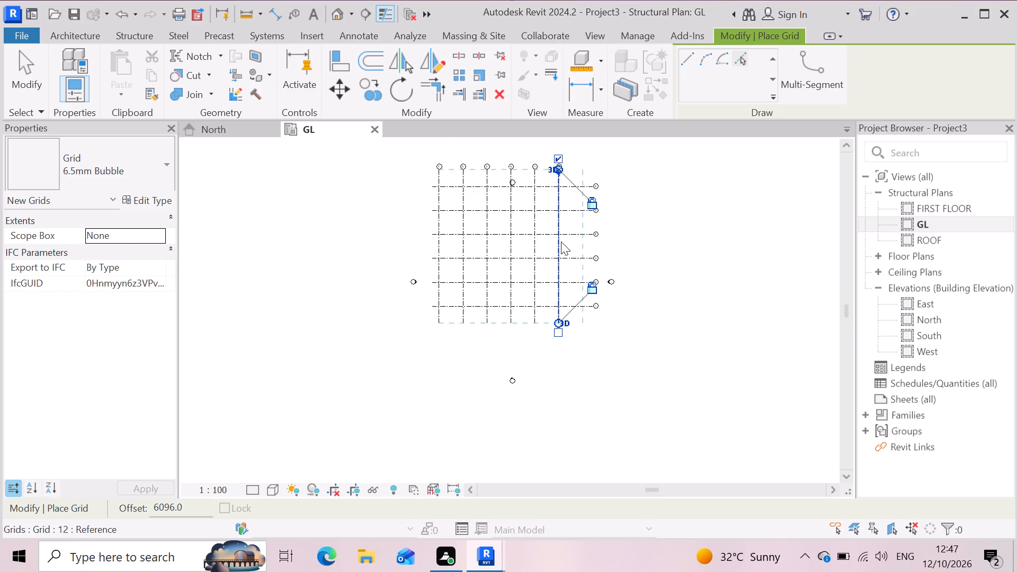
left_click(561, 242)
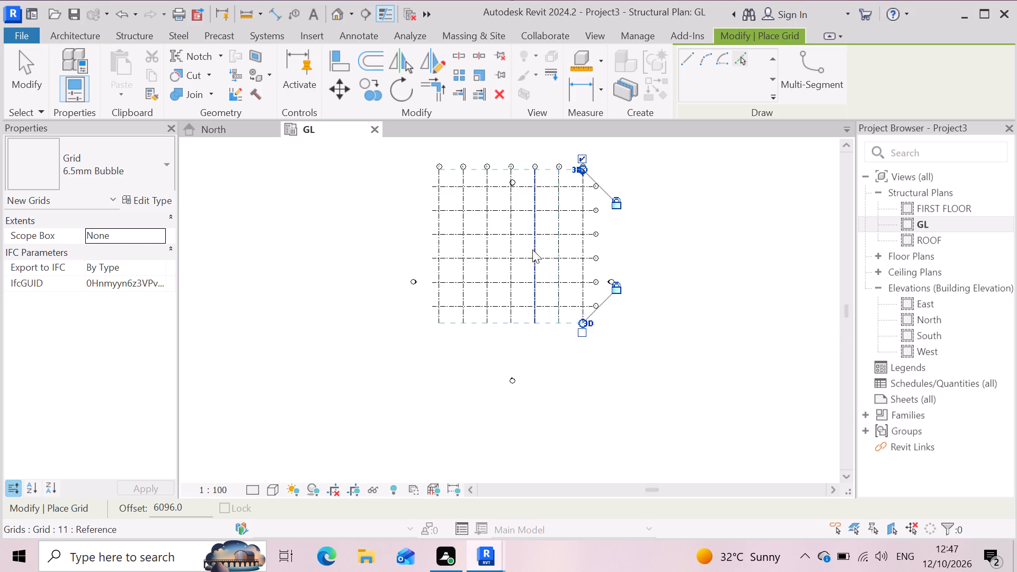
key("Escape")
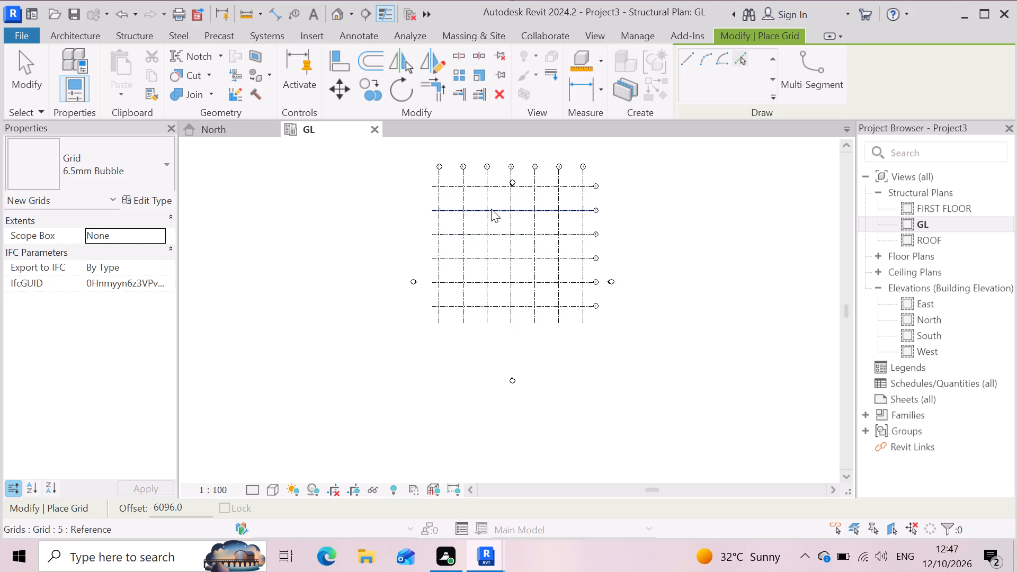
Examine the horizontal and vertical grid lines and their bubble numbers across the GL plan.
scroll(521, 193, "up", 3)
scroll(623, 280, "up", 2)
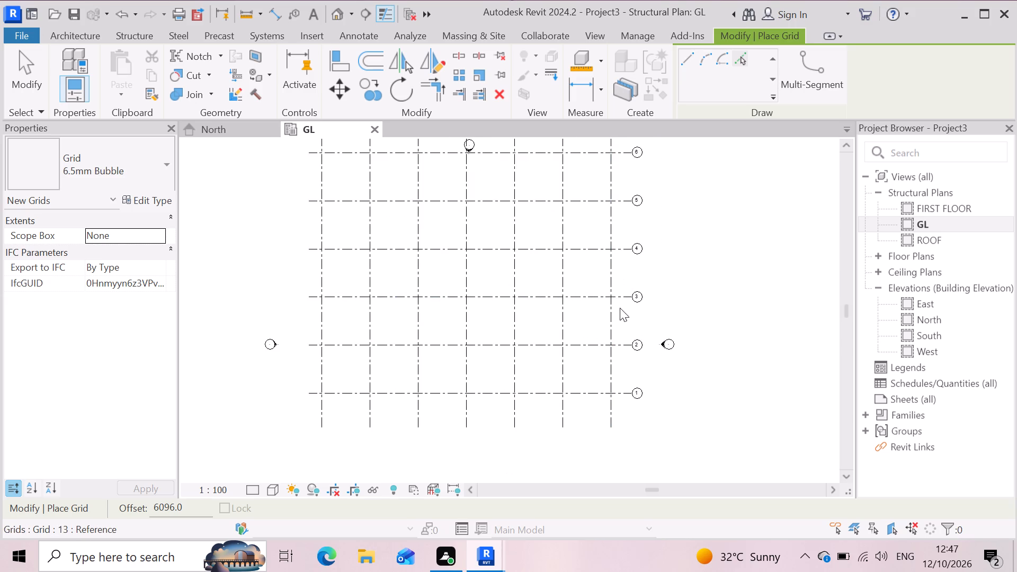
scroll(630, 296, "down", 4)
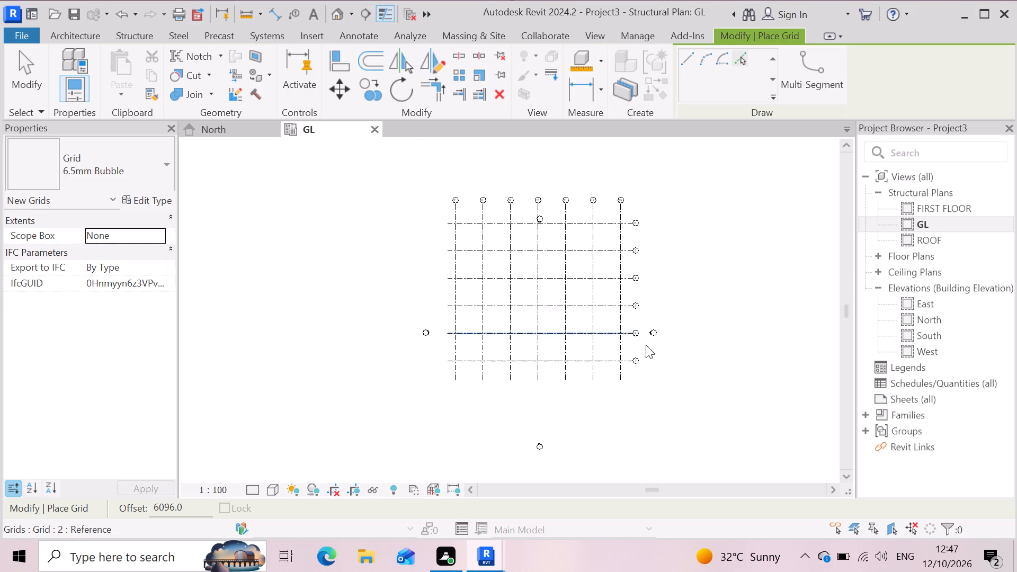
scroll(692, 300, "up", 2)
scroll(675, 350, "down", 2)
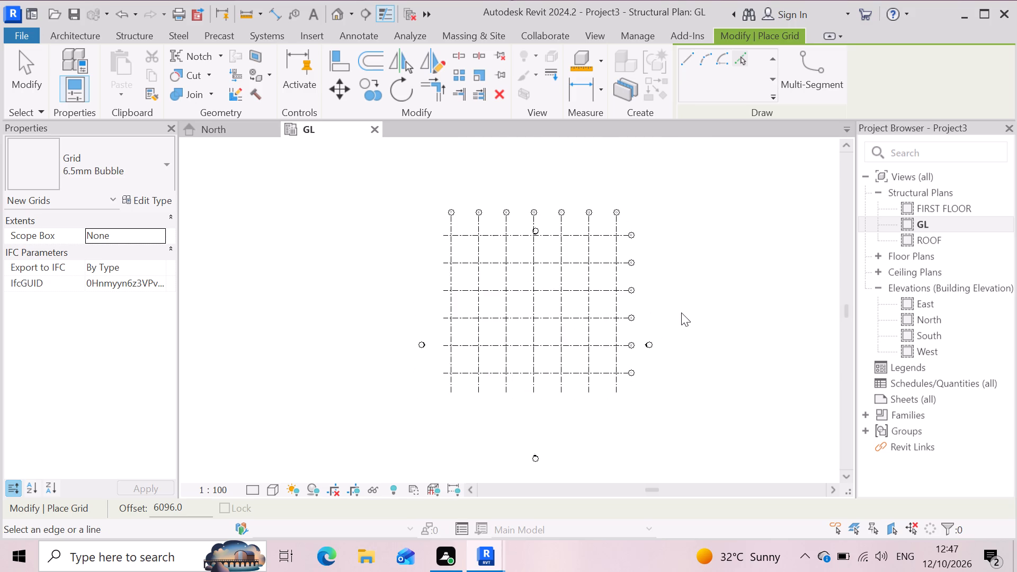
scroll(681, 312, "up", 2)
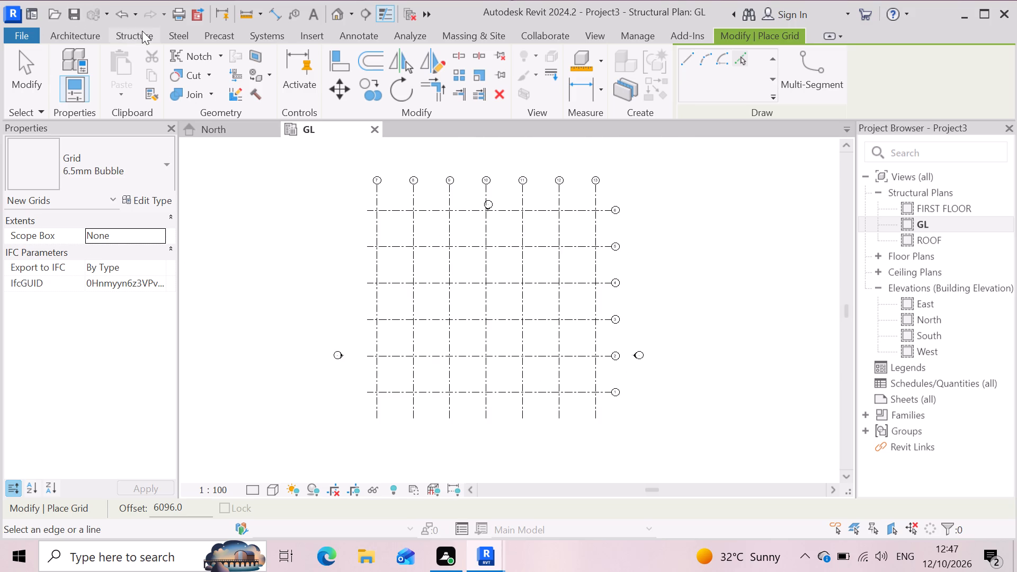
Start an isolated foundation and load the M_Footing-Rectangular family from the Structural Foundations folder.
left_click(142, 31)
left_click(141, 34)
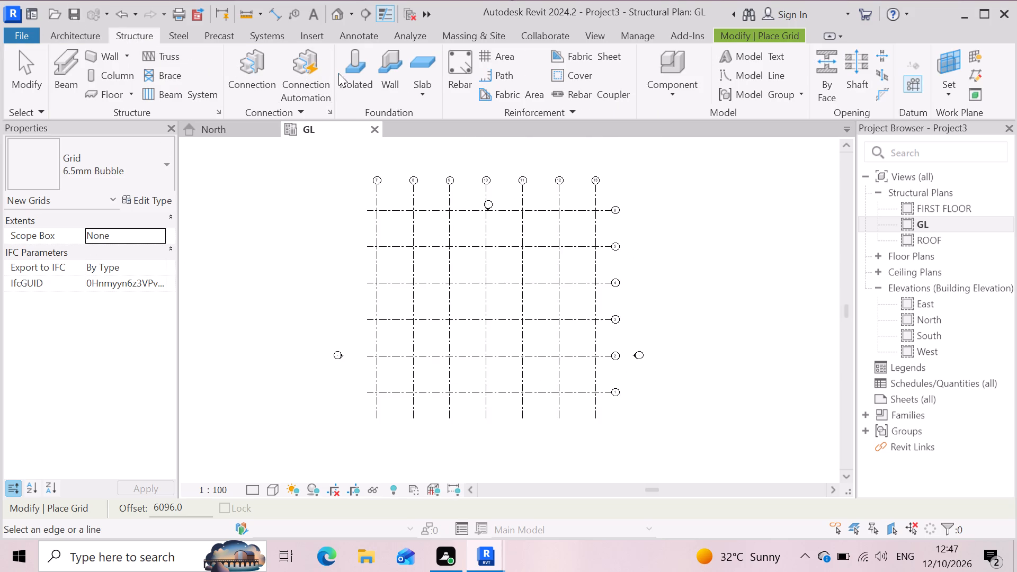
left_click(352, 71)
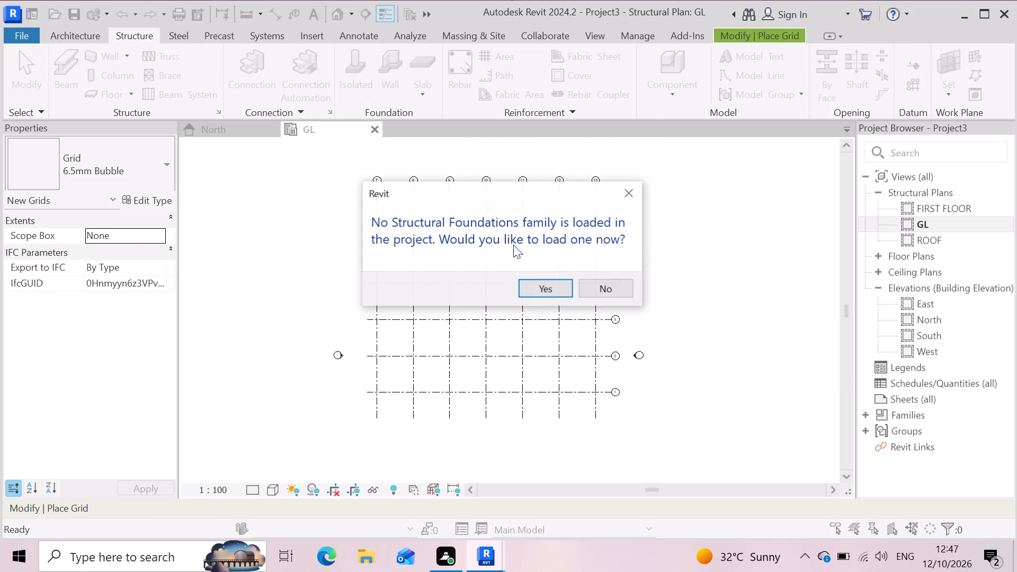
left_click(545, 287)
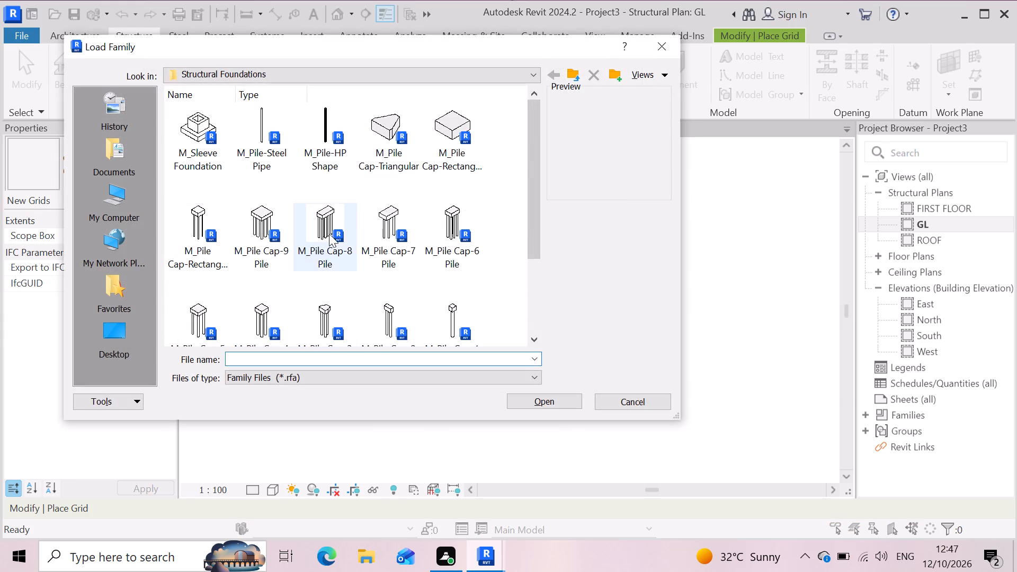
scroll(329, 234, "down", 4)
left_click(185, 314)
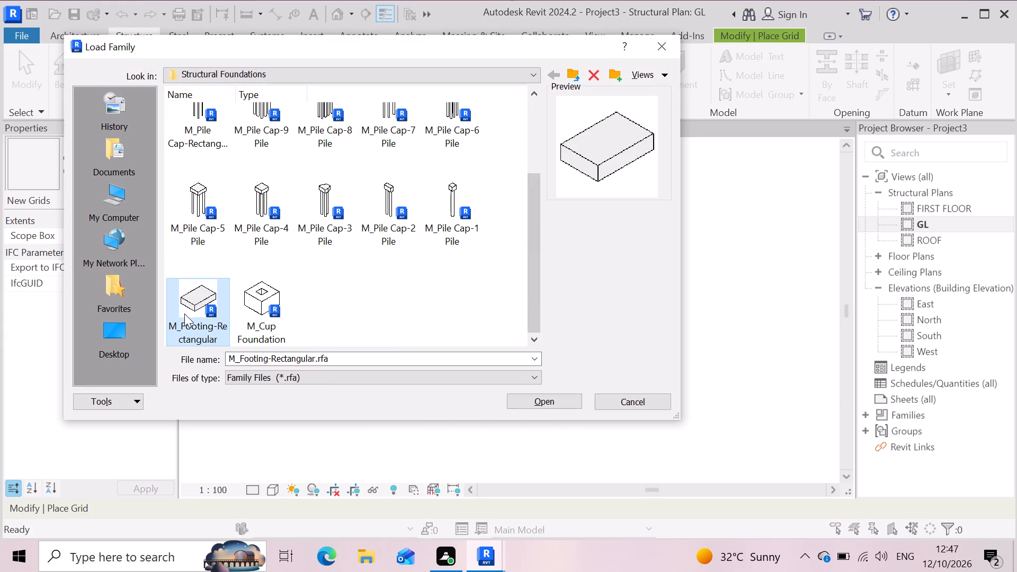
left_click(530, 397)
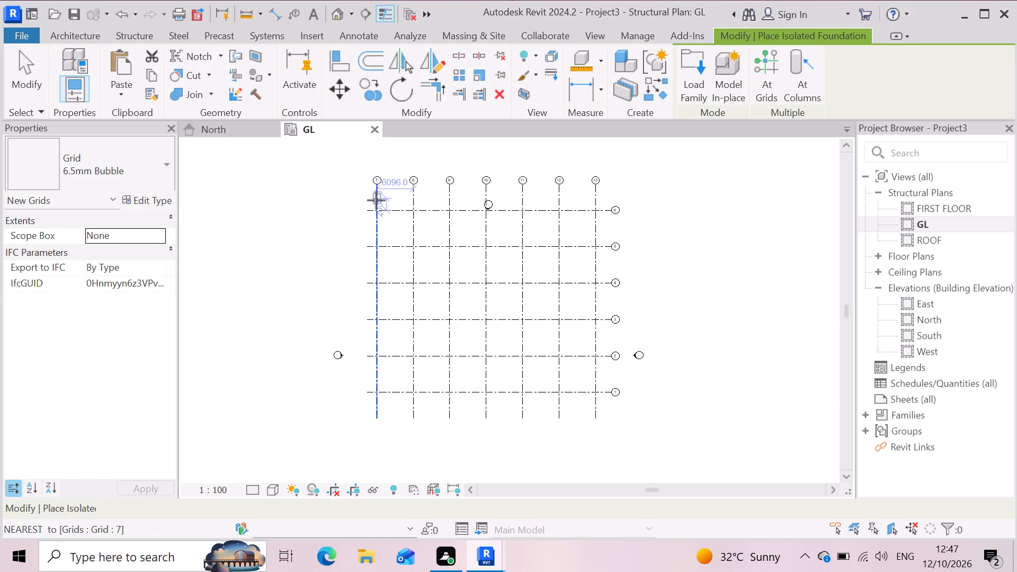
Duplicate the 1800 x 1200 x 450mm rectangular footing type under the name 2200 x 2000 x 650mm 2.
scroll(376, 200, "up", 6)
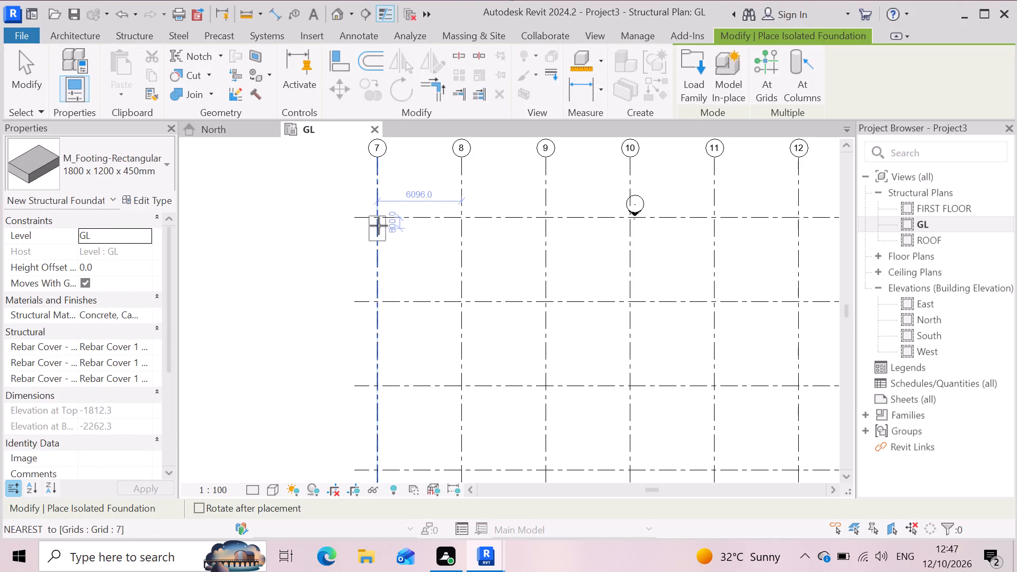
left_click(145, 202)
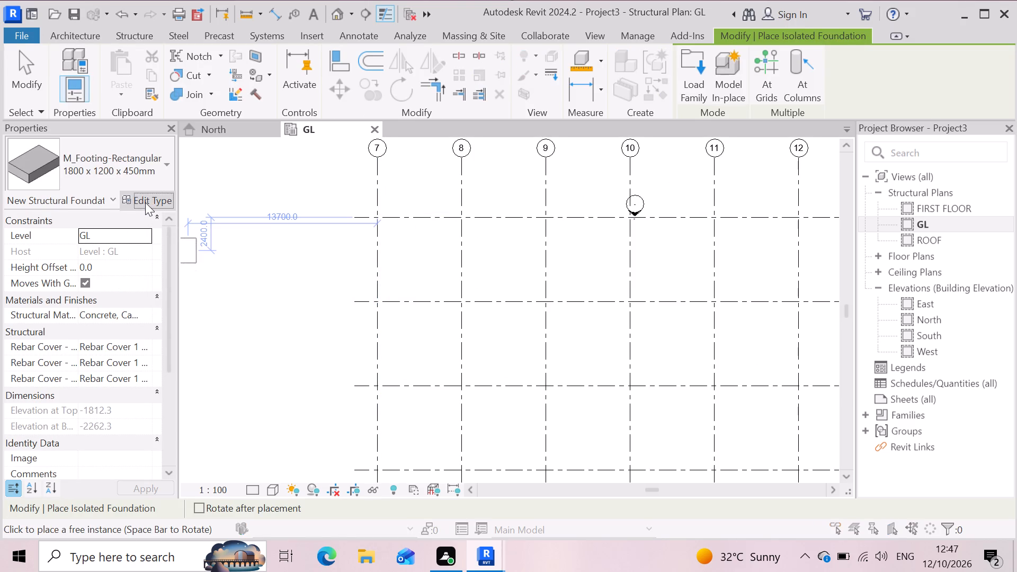
left_click(770, 99)
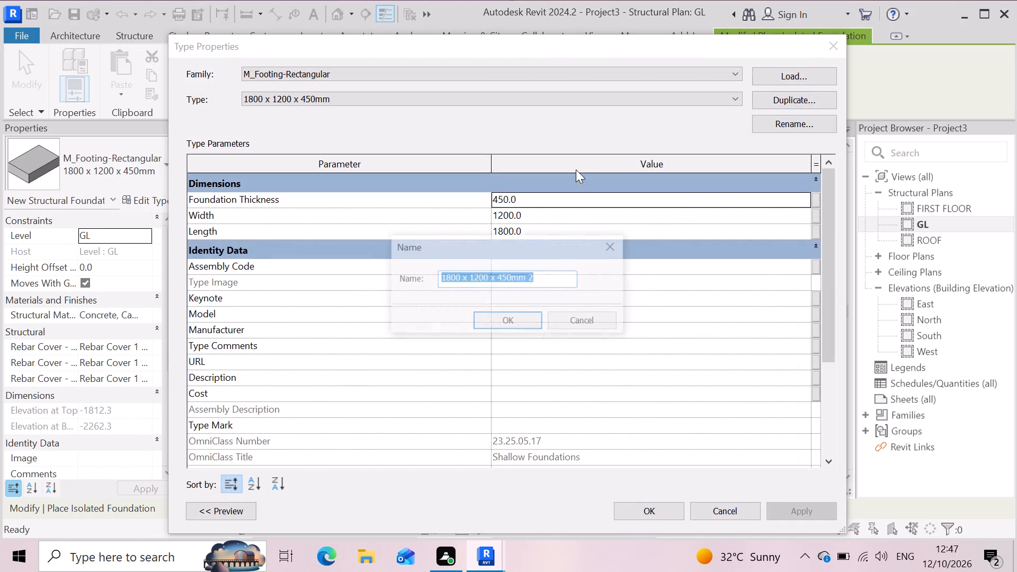
left_click(459, 279)
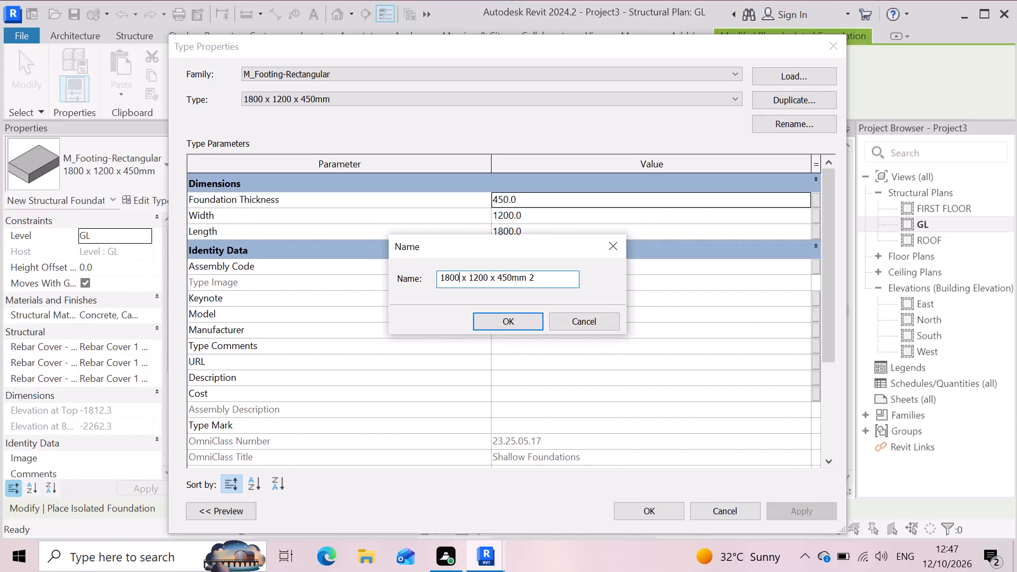
key("BackSpace")
key("BackSpace")
key("BackSpace")
key("BackSpace")
key("BackSpace")
type("22")
type("00")
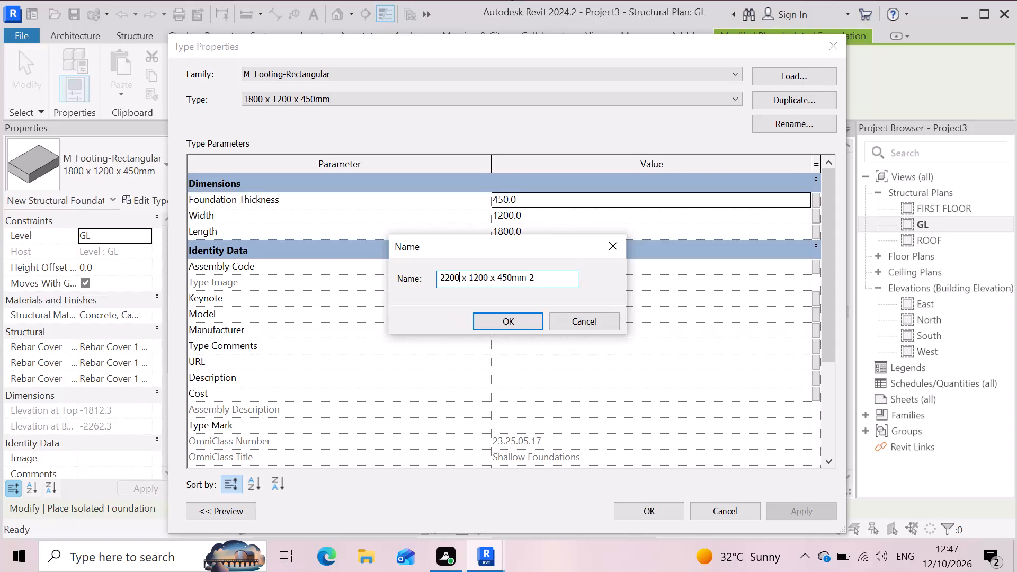
left_click(487, 277)
key("BackSpace")
key("BackSpace")
key("BackSpace")
key("BackSpace")
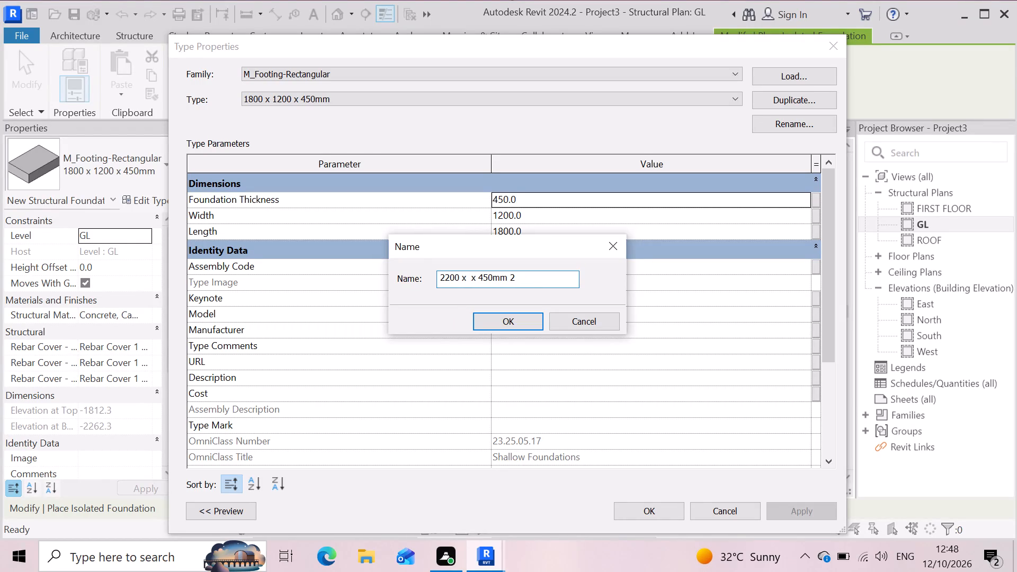
key("2")
type("00")
key("0")
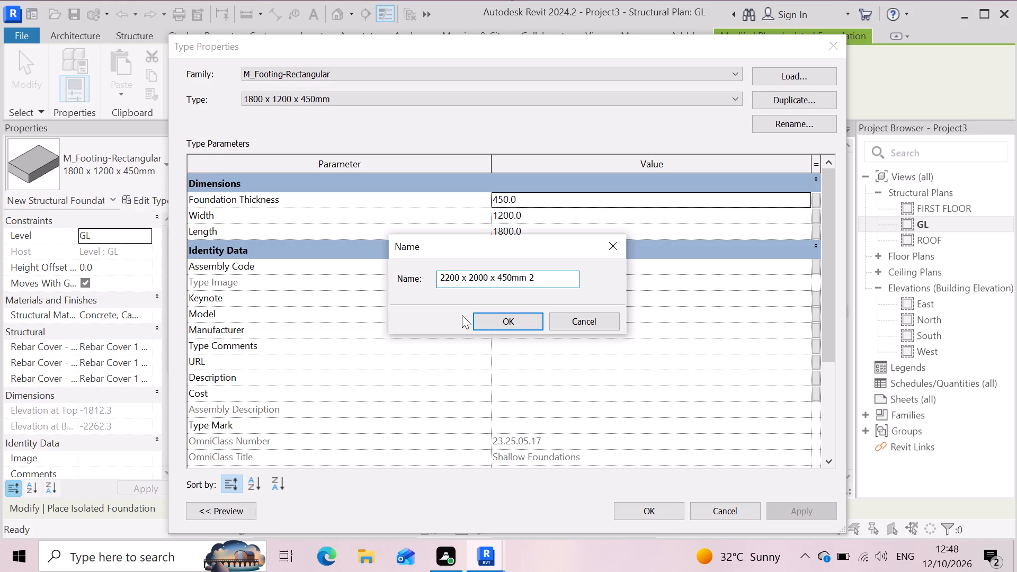
left_click(503, 279)
key("BackSpace")
key("6")
left_click(512, 323)
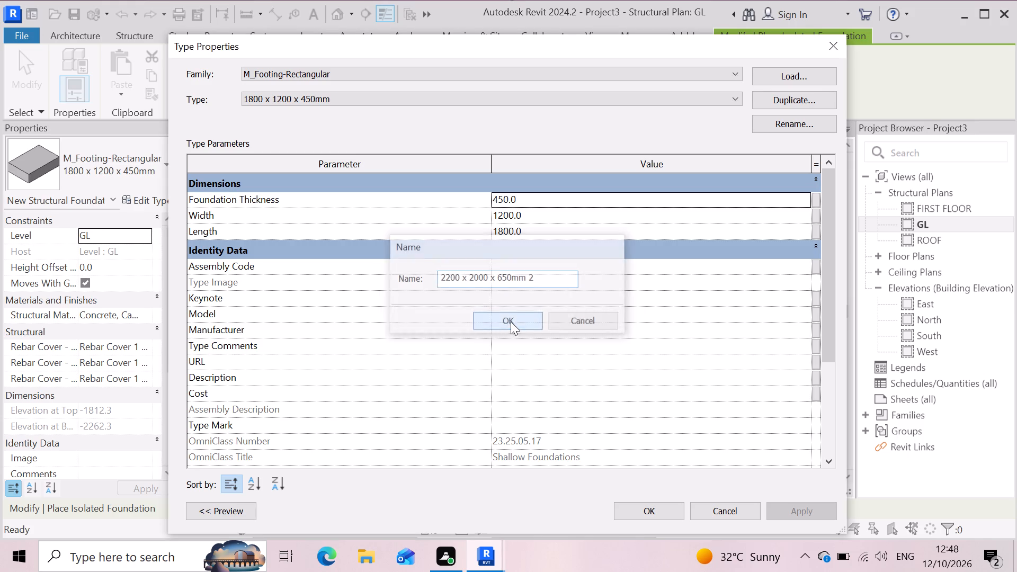
Set the new footing type's foundation thickness to 650, width to 2000 and length to 2200, and apply the changes.
left_click(540, 199)
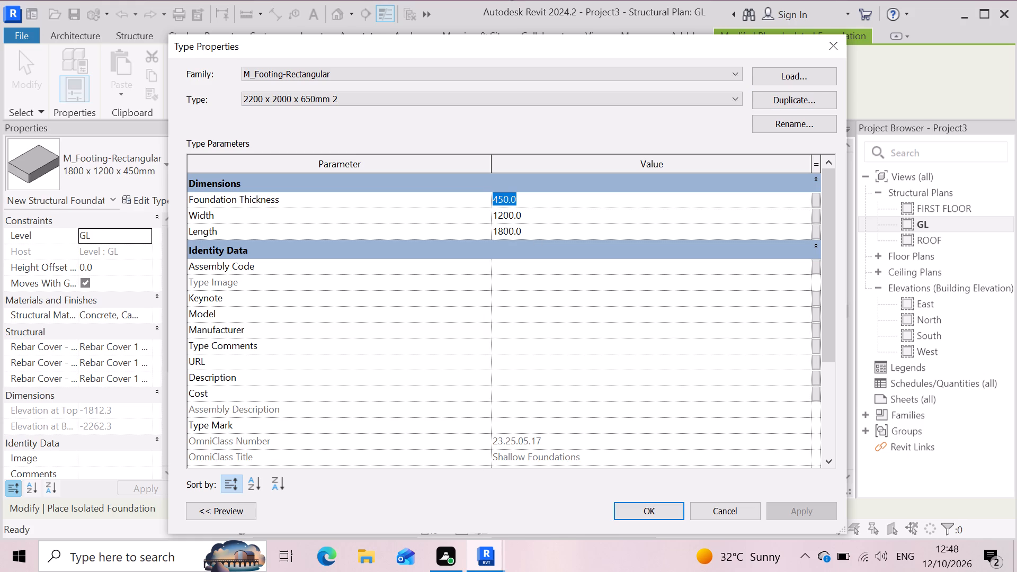
type("65")
key("0")
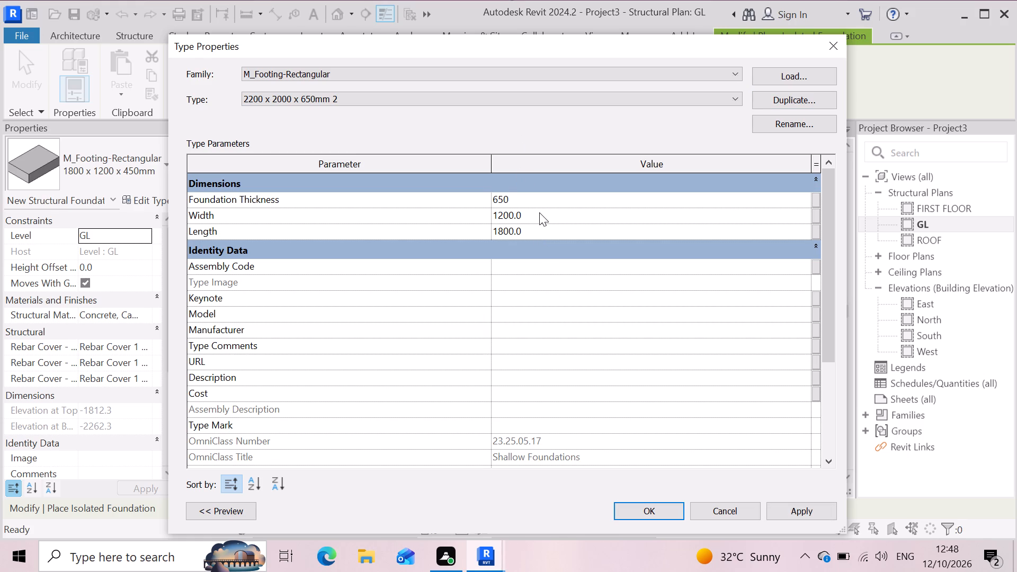
left_click(539, 212)
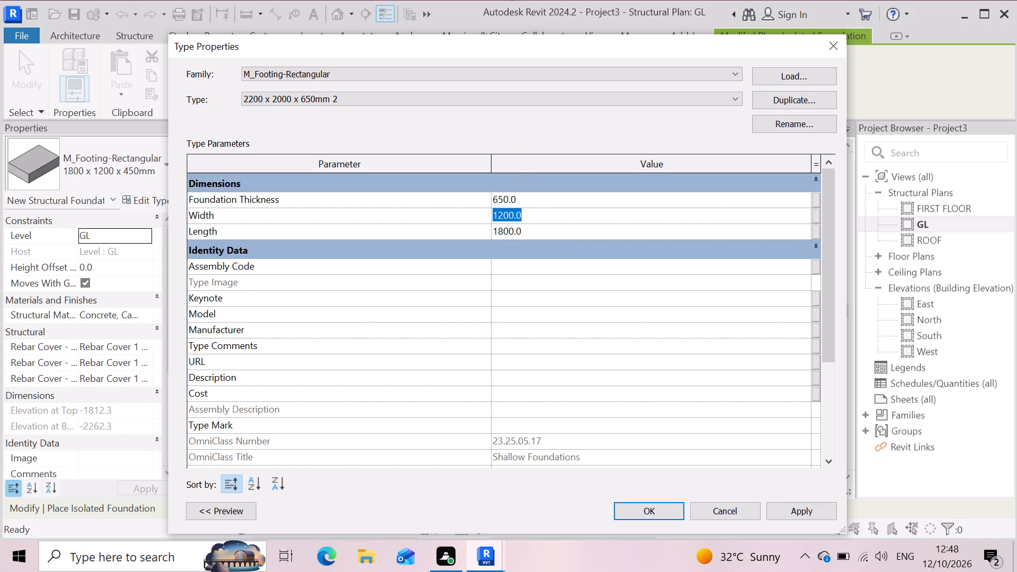
key("2")
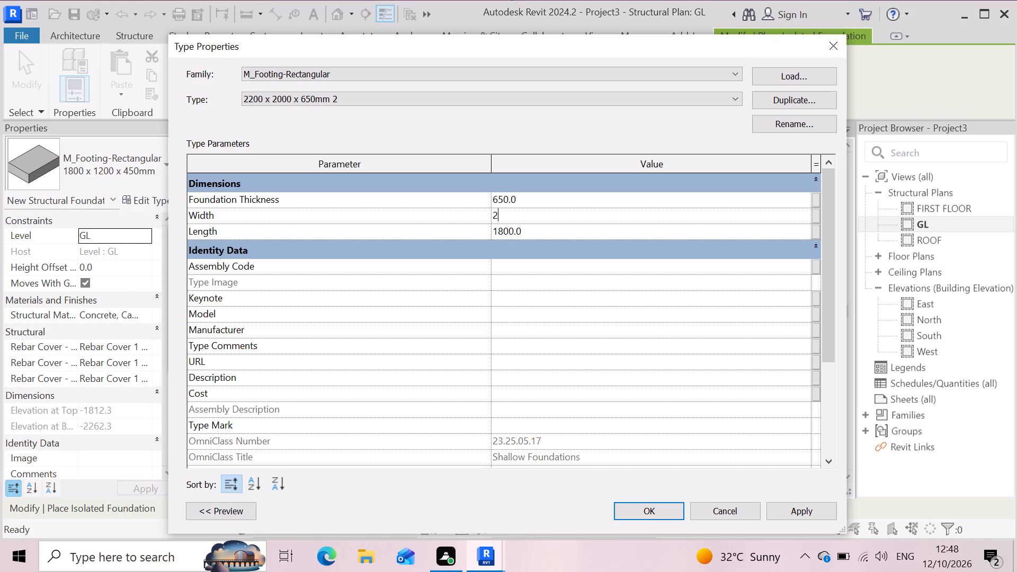
type("000")
key("Return")
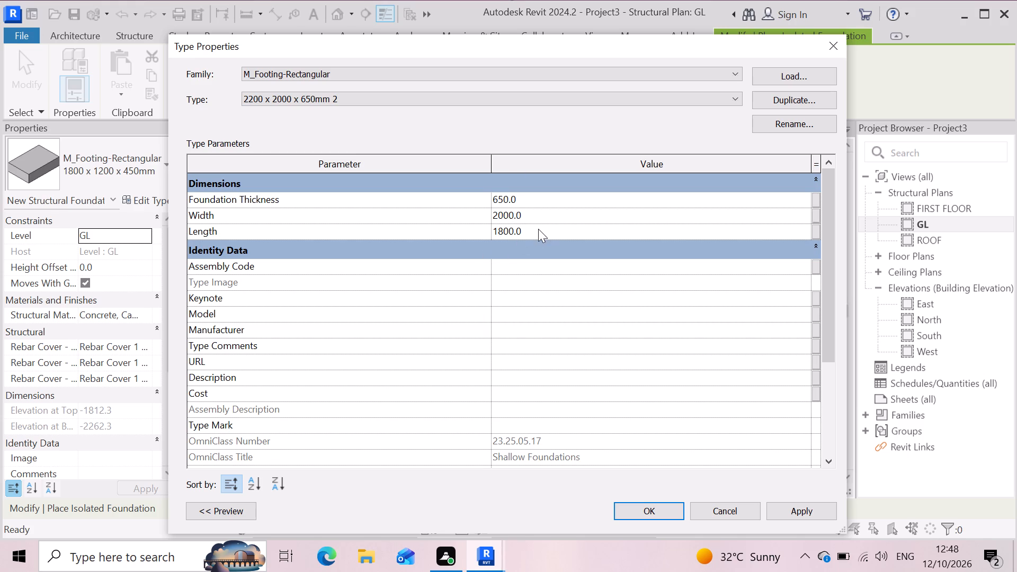
left_click(538, 229)
type("22")
type("00")
key("Return")
left_click(796, 504)
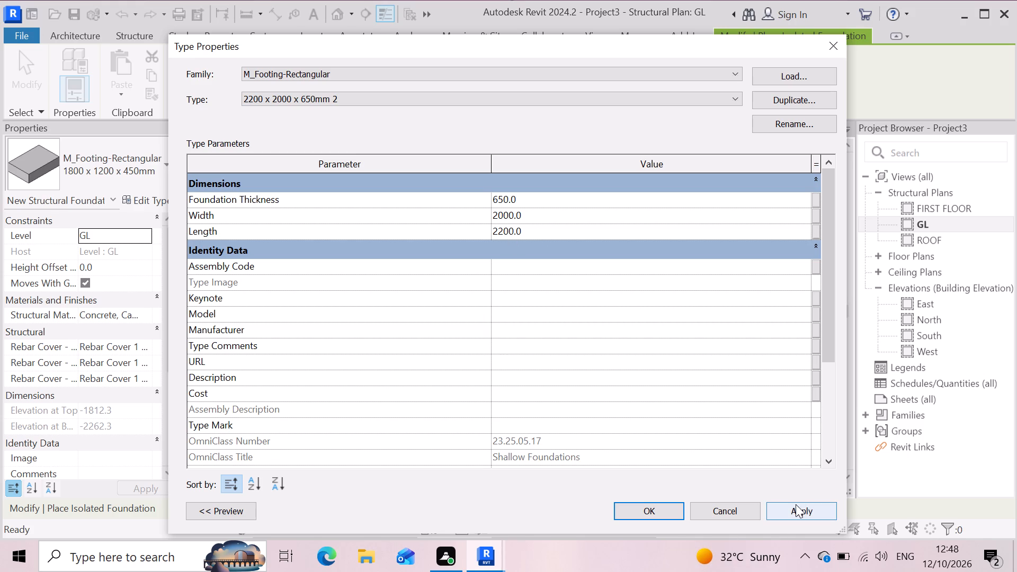
left_click(652, 517)
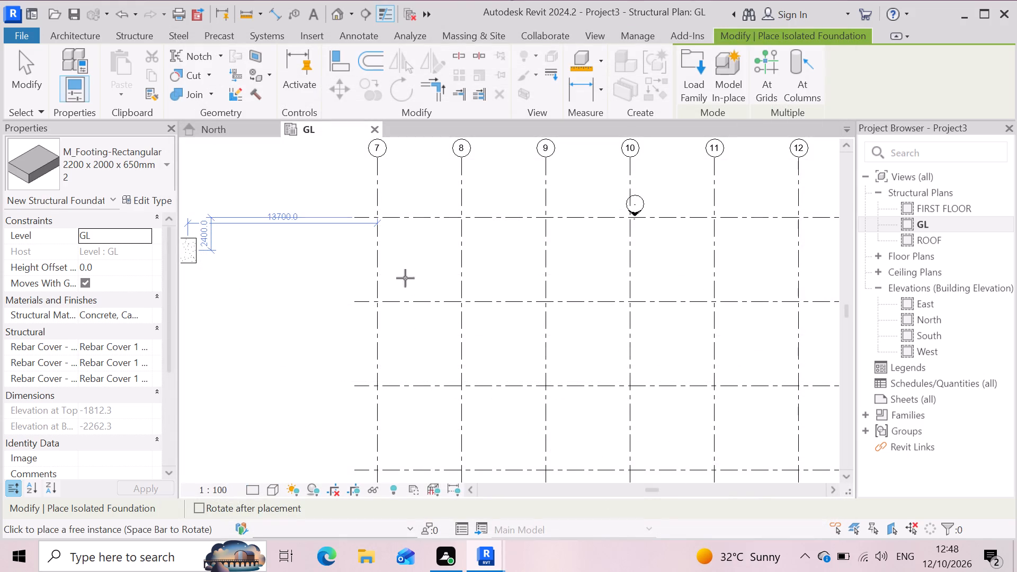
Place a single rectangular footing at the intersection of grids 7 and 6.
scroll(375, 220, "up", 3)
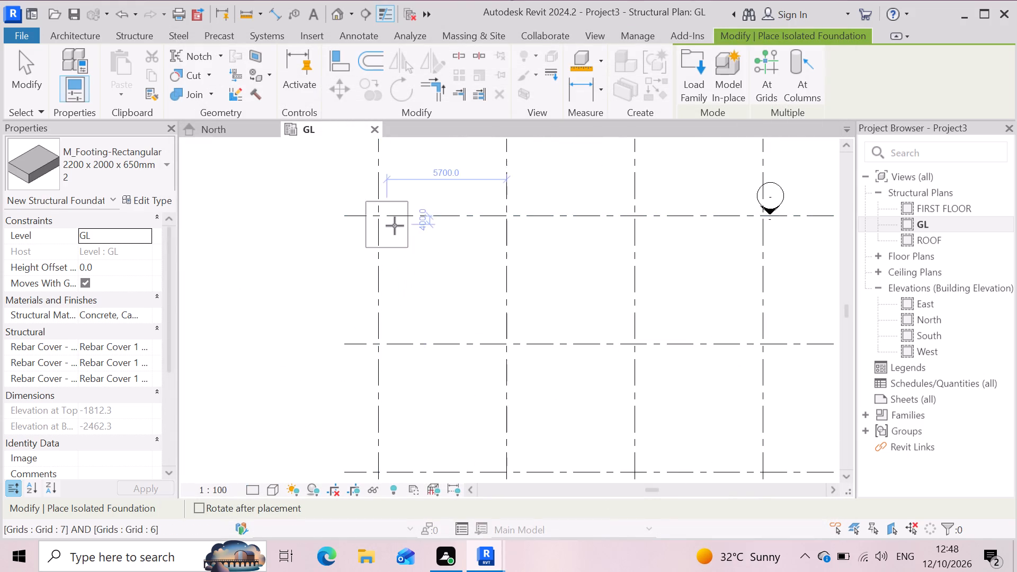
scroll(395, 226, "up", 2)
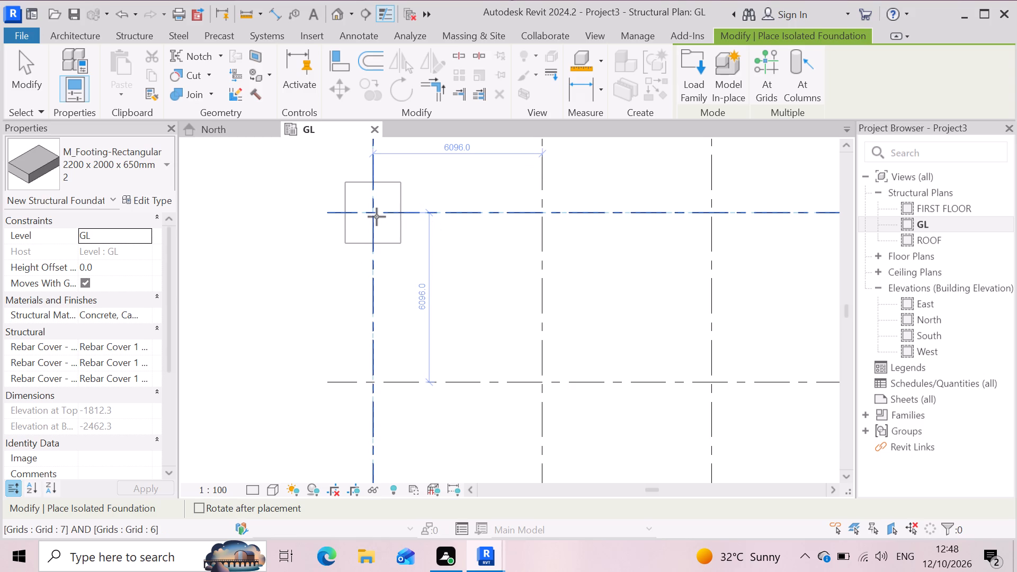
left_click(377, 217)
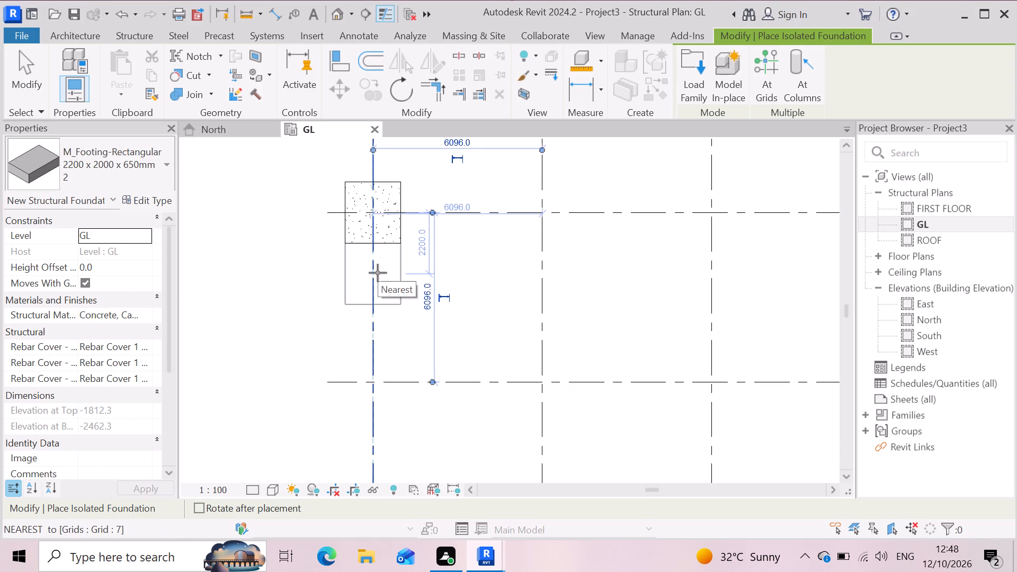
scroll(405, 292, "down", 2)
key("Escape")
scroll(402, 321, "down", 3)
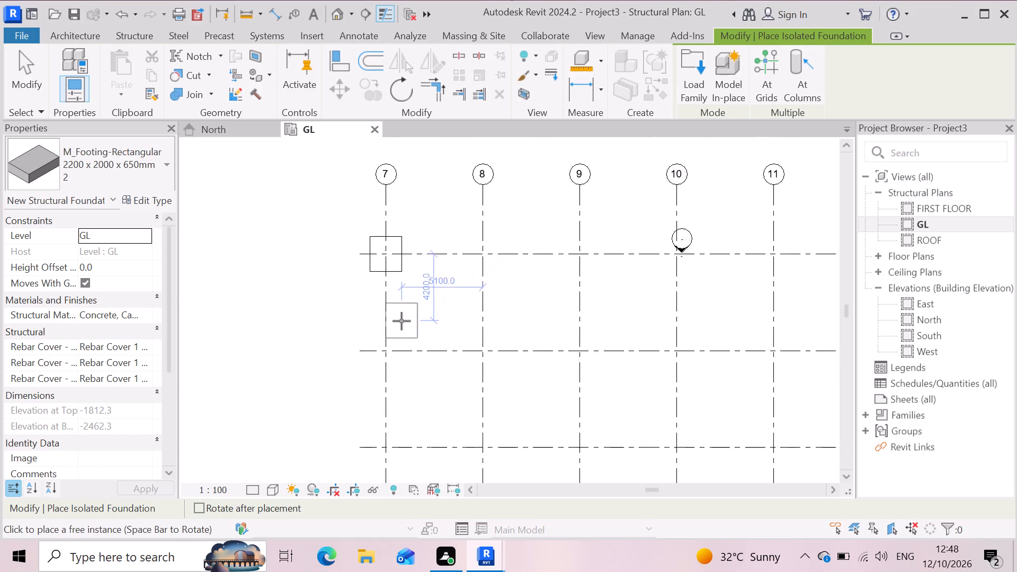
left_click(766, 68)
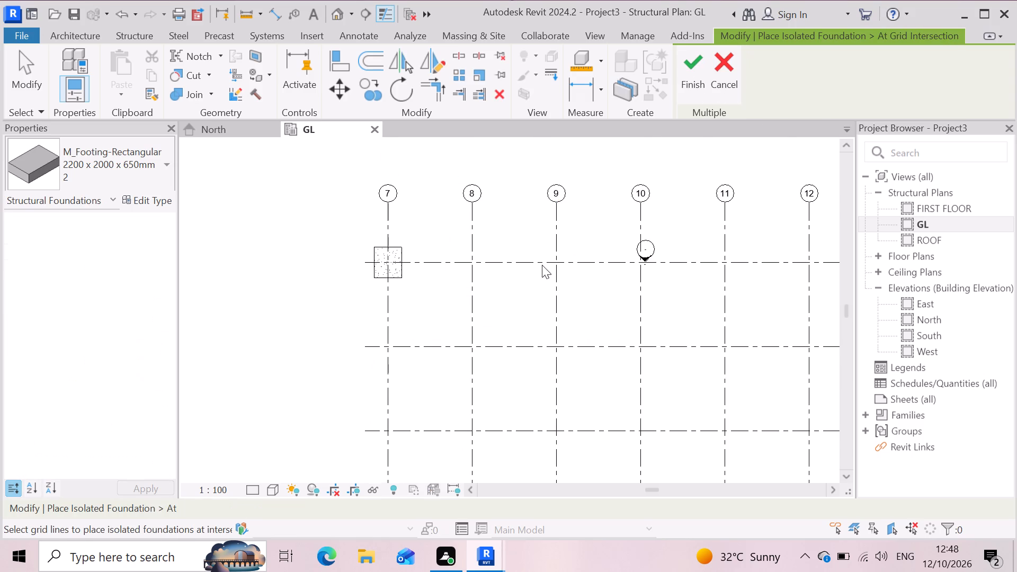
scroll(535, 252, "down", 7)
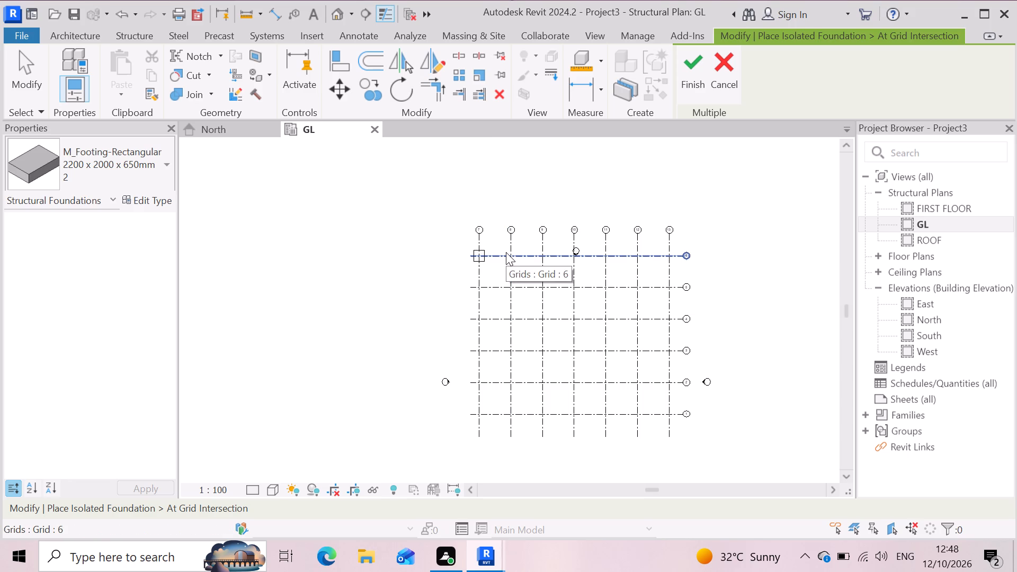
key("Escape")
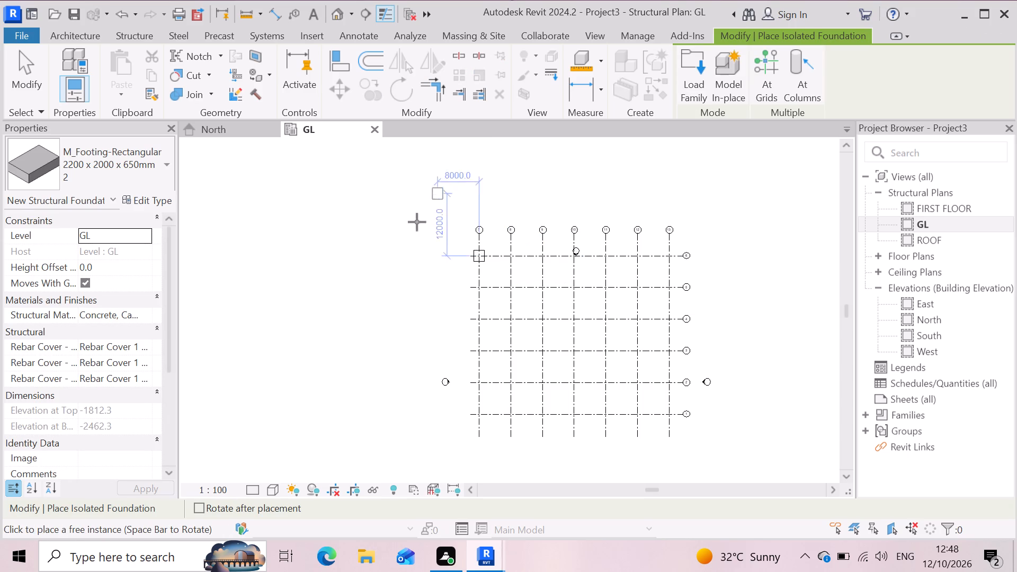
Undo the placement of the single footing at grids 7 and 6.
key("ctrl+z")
Pin the six horizontal grid lines together with the three elevation markers around the grid on the GL plan.
scroll(428, 248, "down", 2)
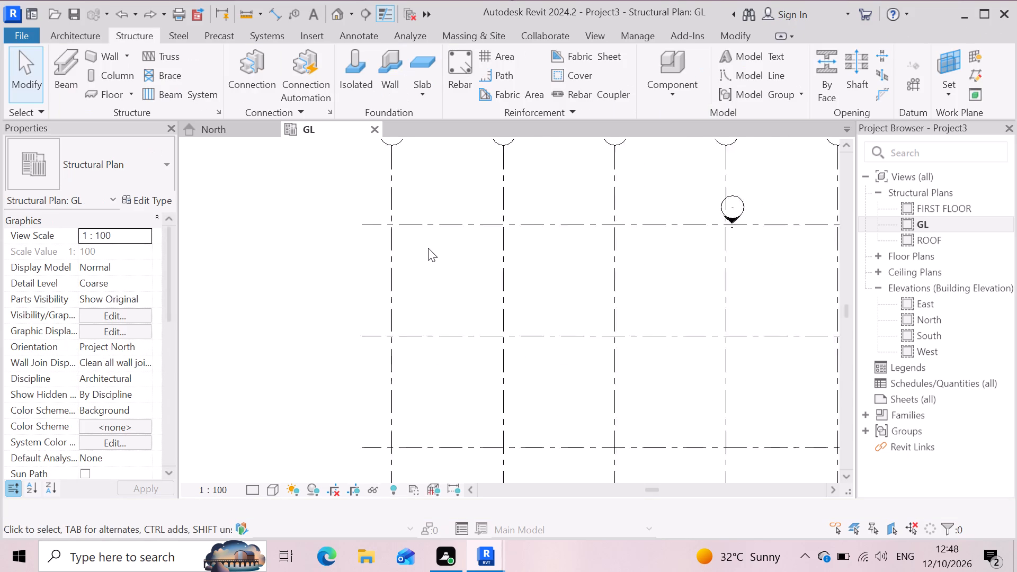
scroll(428, 248, "down", 9)
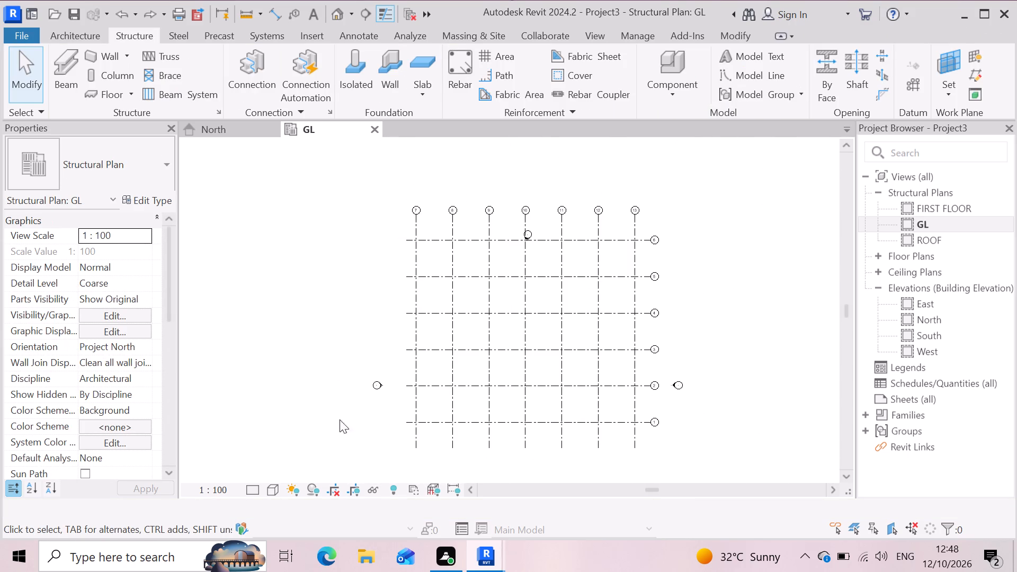
left_click_drag(350, 445, 700, 168)
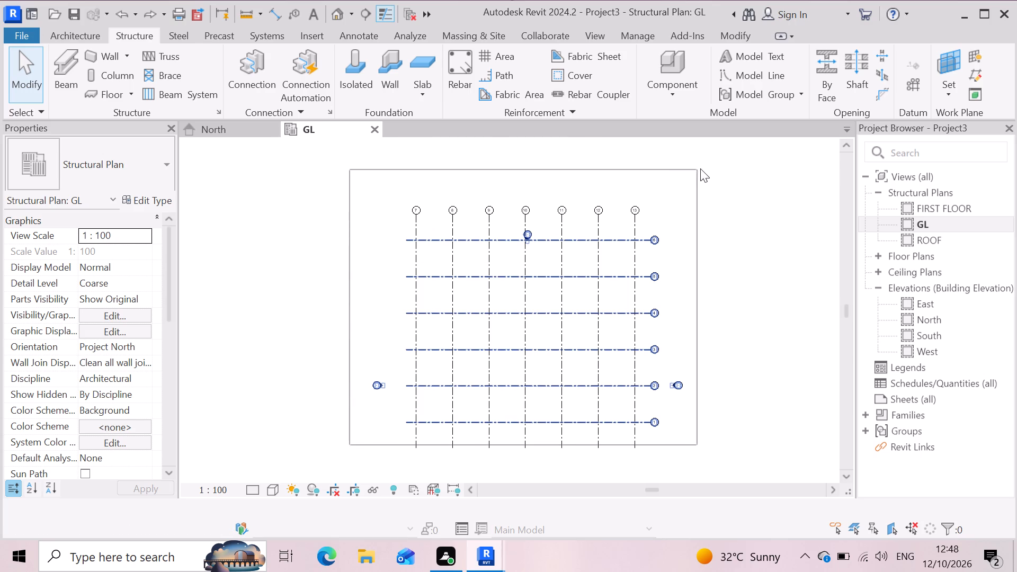
left_click_drag(700, 168, 728, 169)
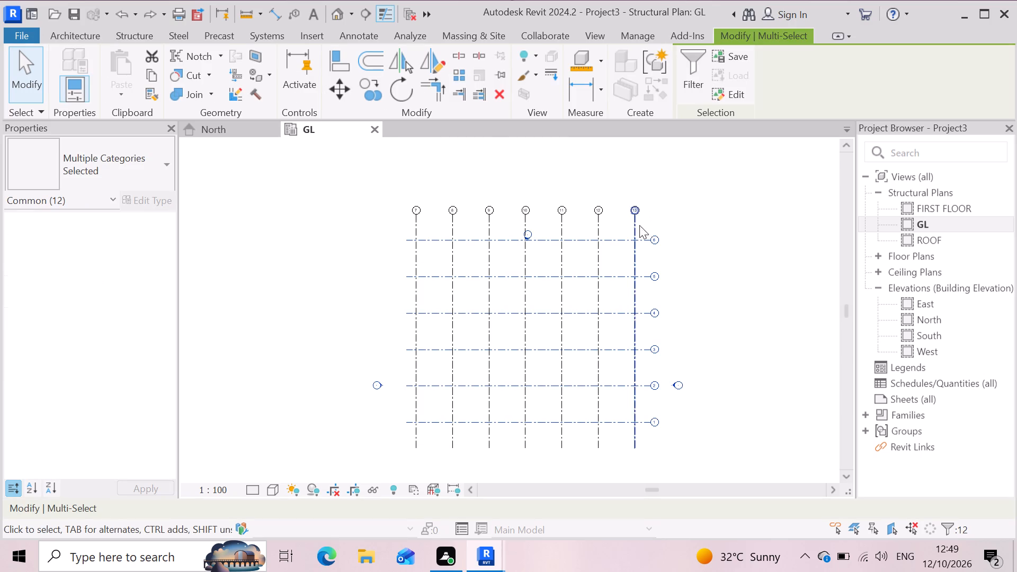
left_click(498, 75)
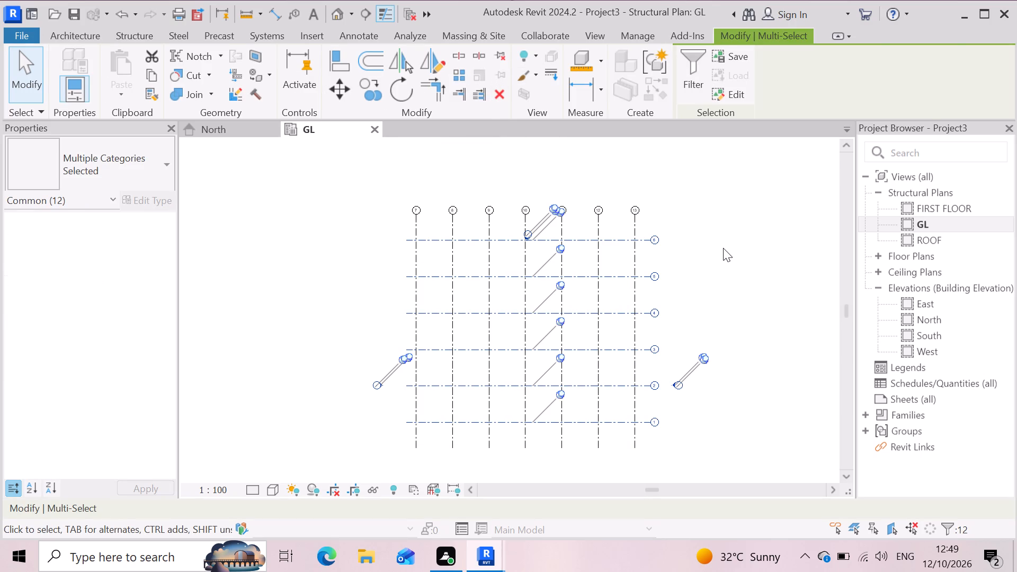
left_click(723, 248)
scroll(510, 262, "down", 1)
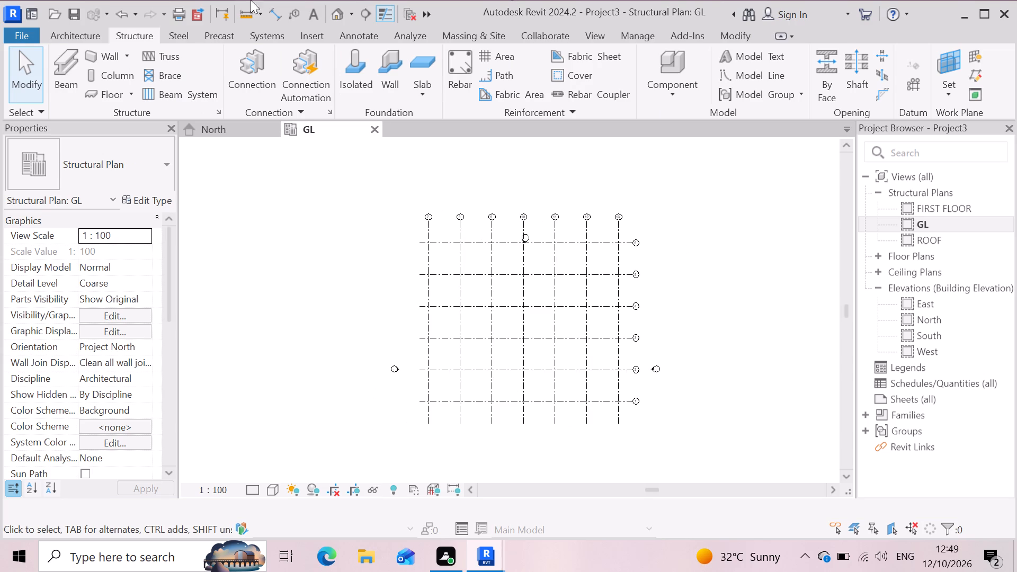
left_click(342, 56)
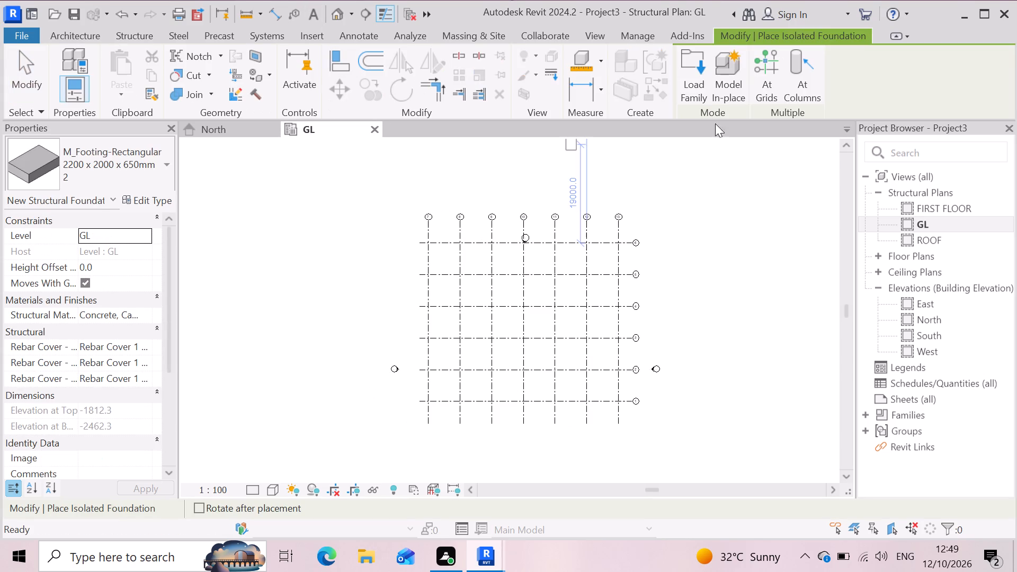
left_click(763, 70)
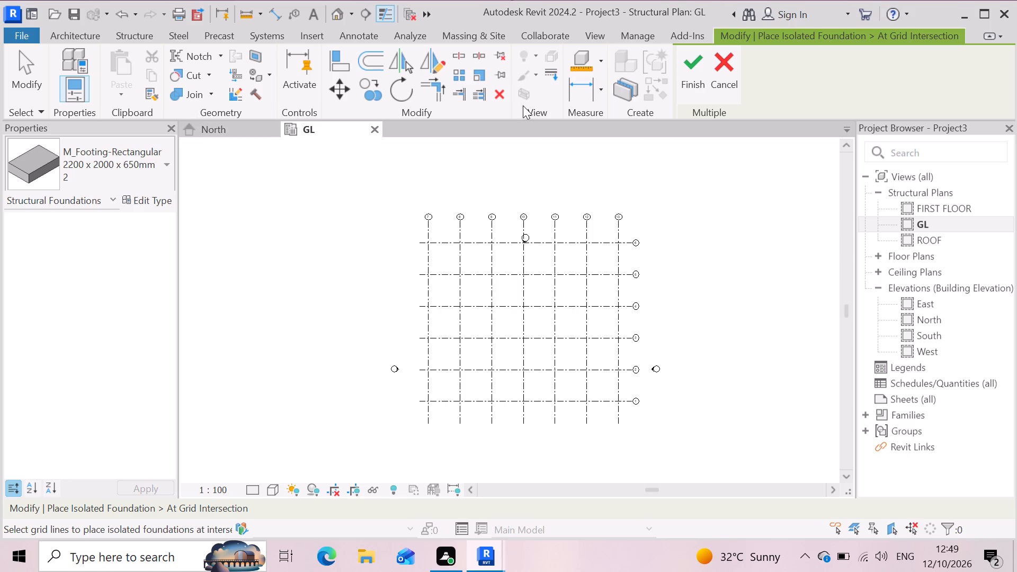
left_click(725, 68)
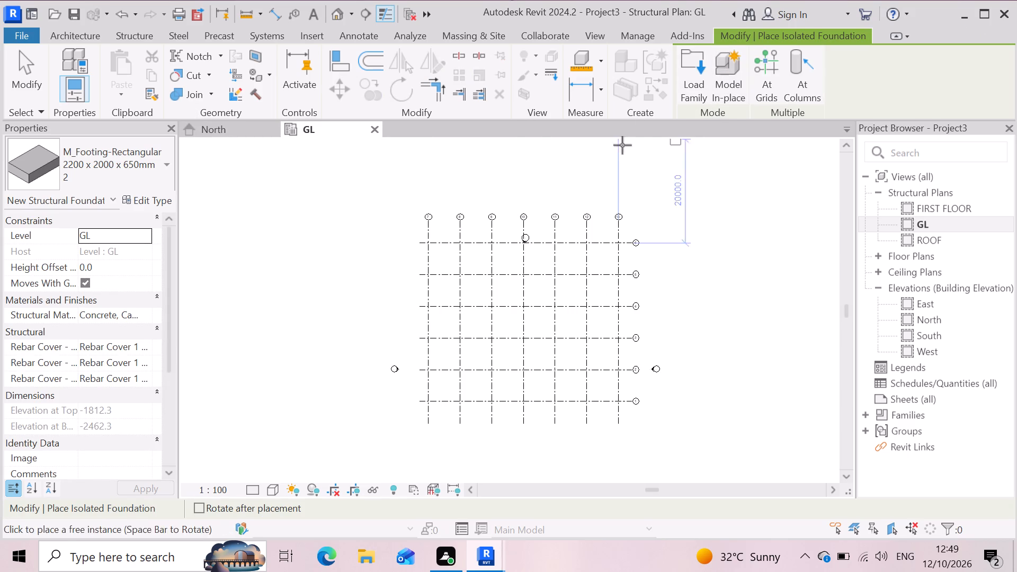
Place a single 2200 x 2000 x 650 mm rectangular isolated footing at the intersection of grids 7 and 6.
left_click(138, 34)
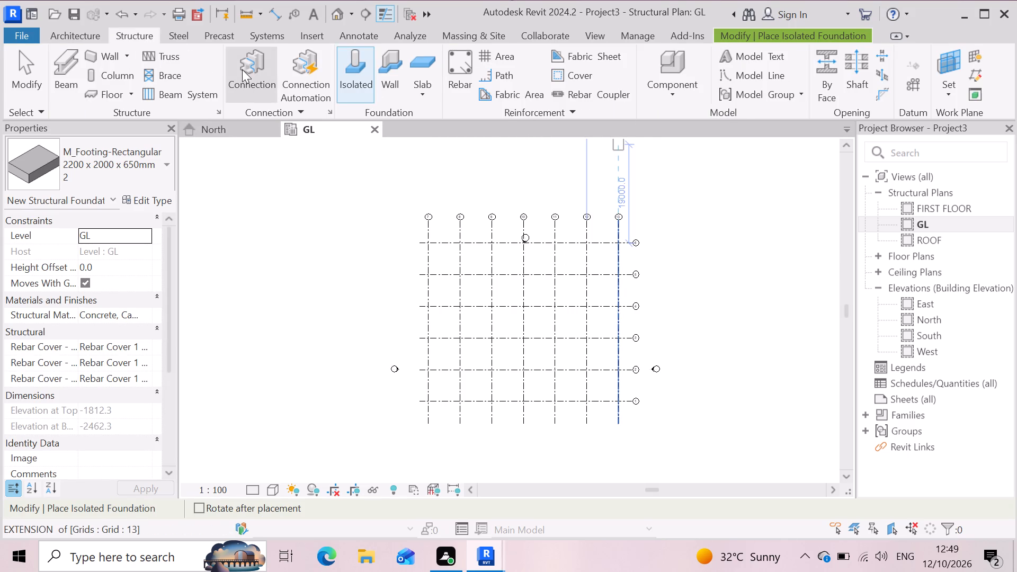
left_click(358, 75)
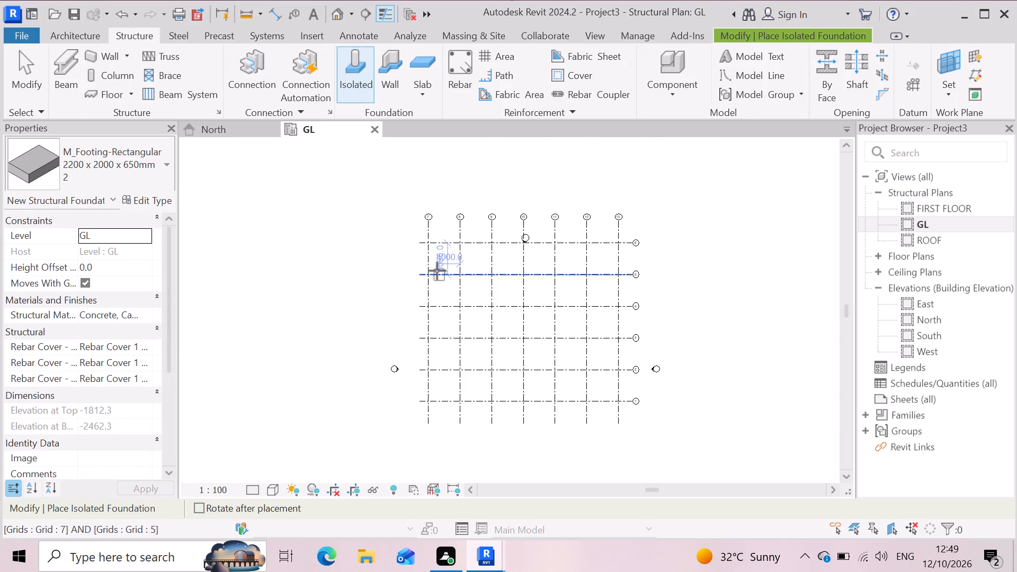
scroll(438, 271, "up", 3)
scroll(408, 237, "up", 8)
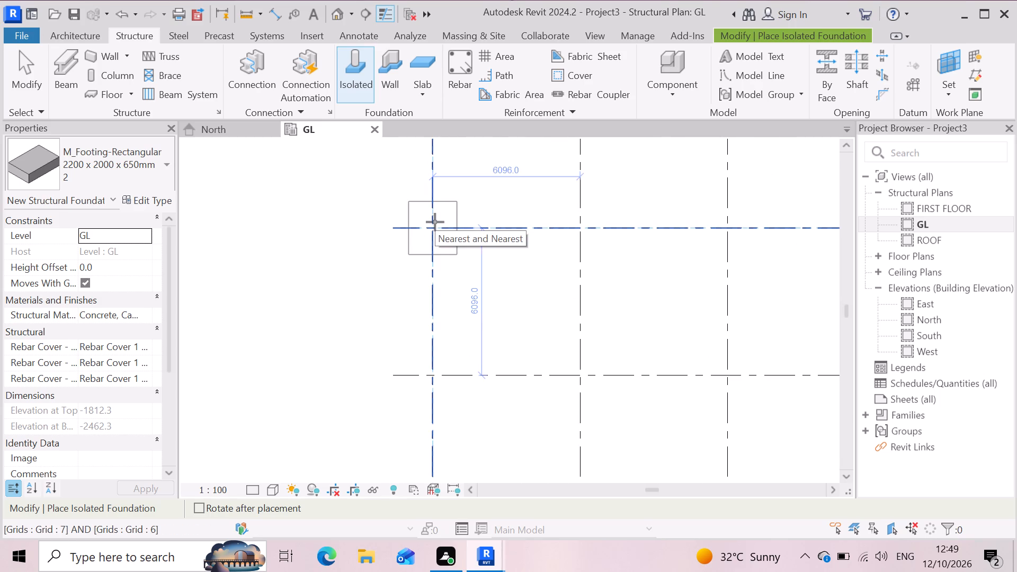
left_click(435, 222)
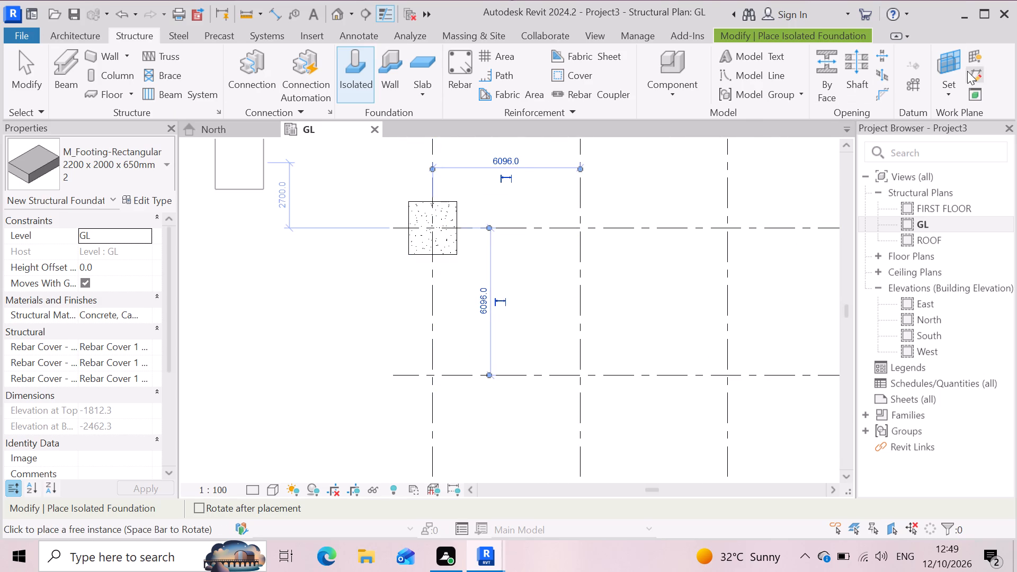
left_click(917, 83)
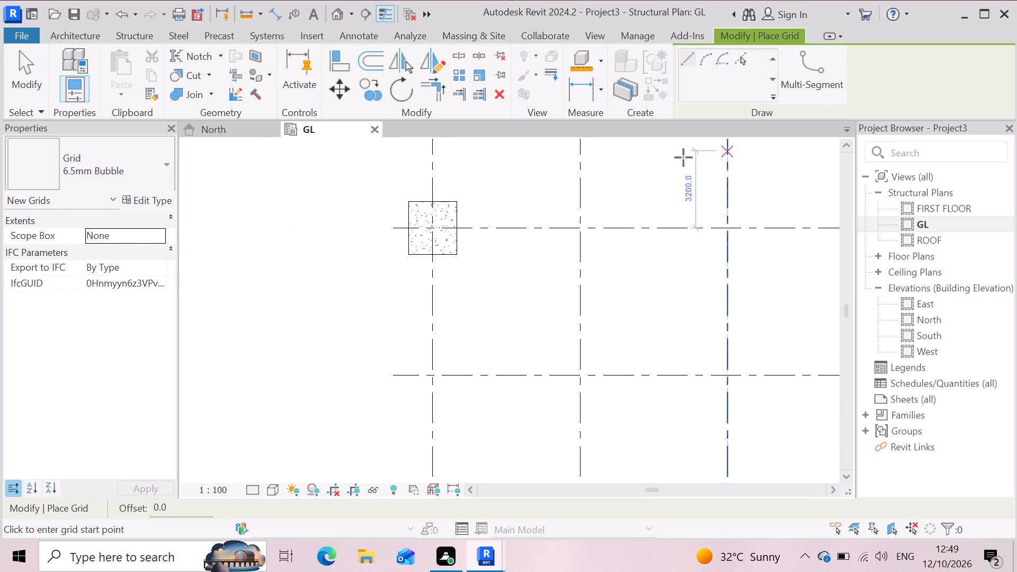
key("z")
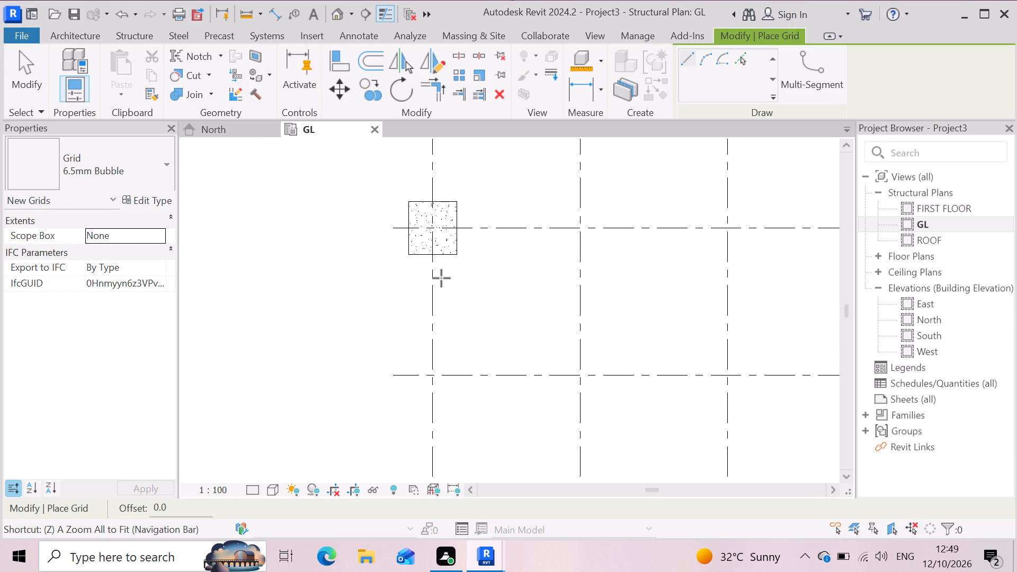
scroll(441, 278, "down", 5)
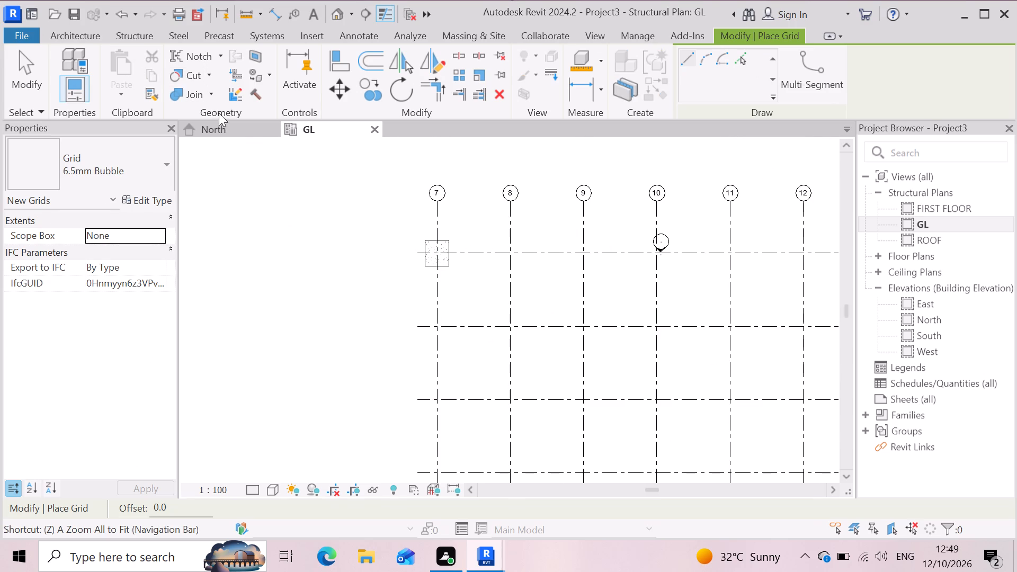
Place 2200 x 2000 x 650 mm rectangular footings at all intersections of grids 7–13 and 1–6 with the At Grids option.
left_click(129, 33)
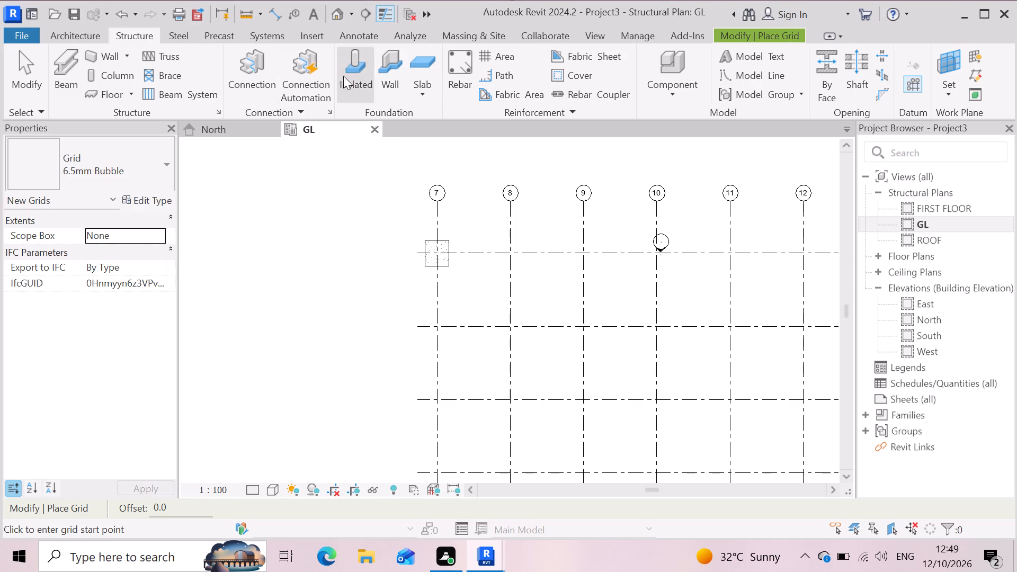
left_click(367, 71)
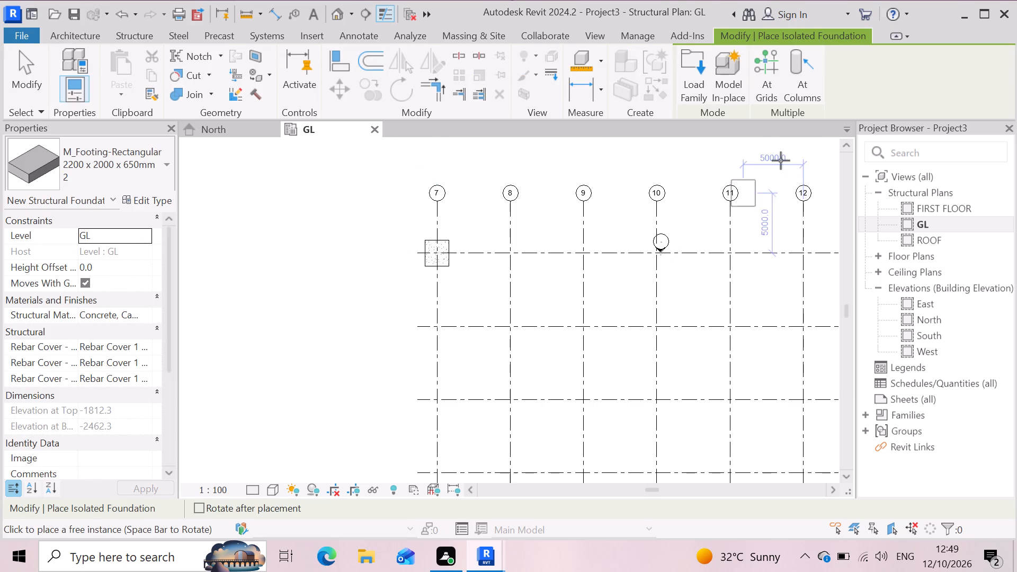
left_click(767, 67)
scroll(599, 262, "down", 6)
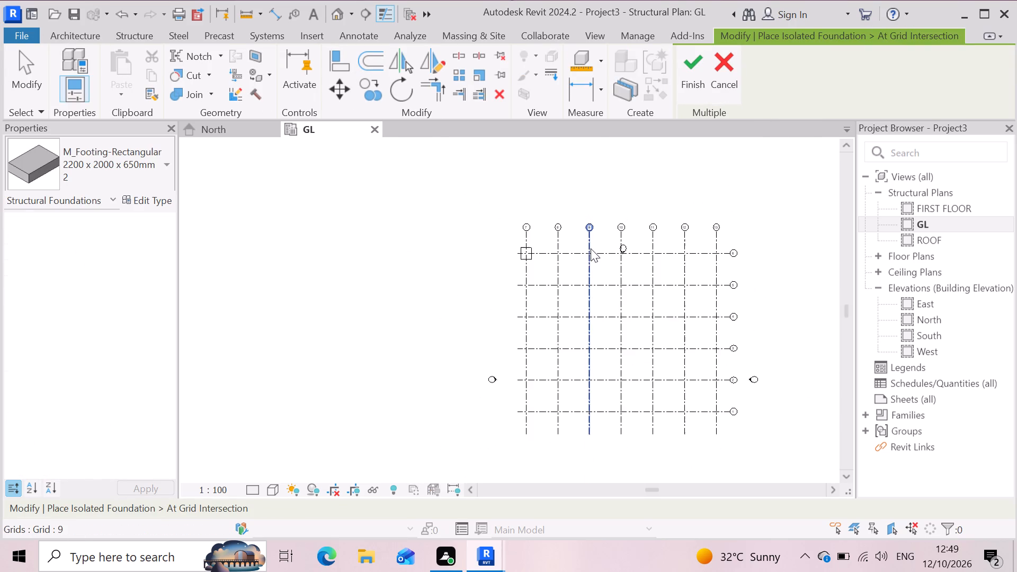
left_click_drag(449, 464, 610, 287)
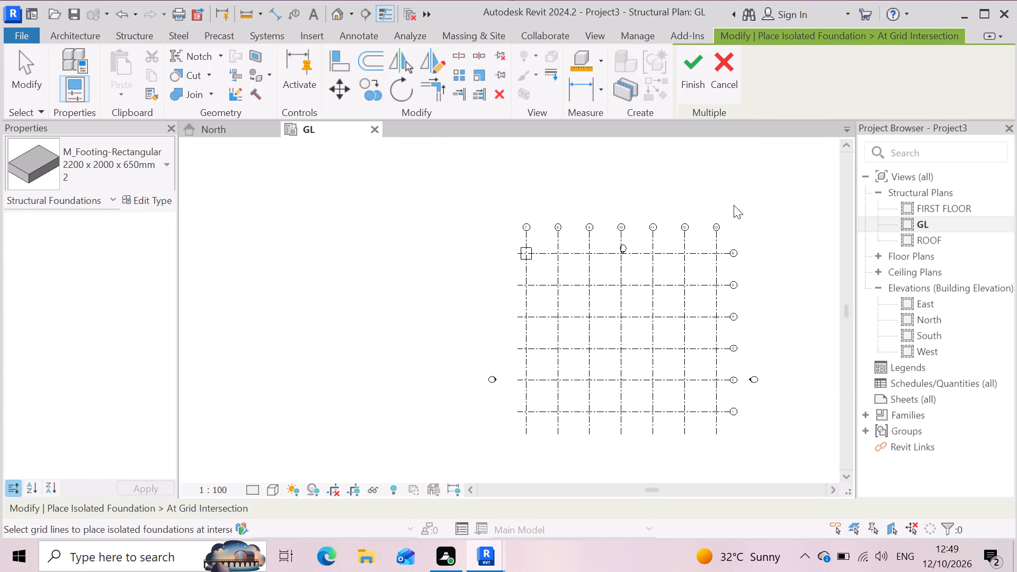
double_click(743, 201)
left_click_drag(458, 454, 503, 326)
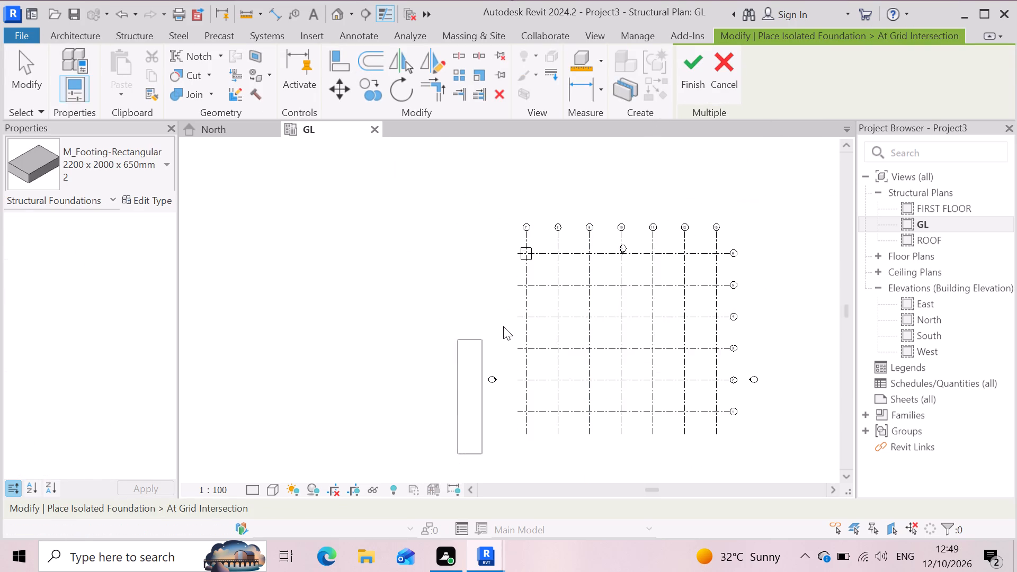
left_click_drag(503, 326, 770, 191)
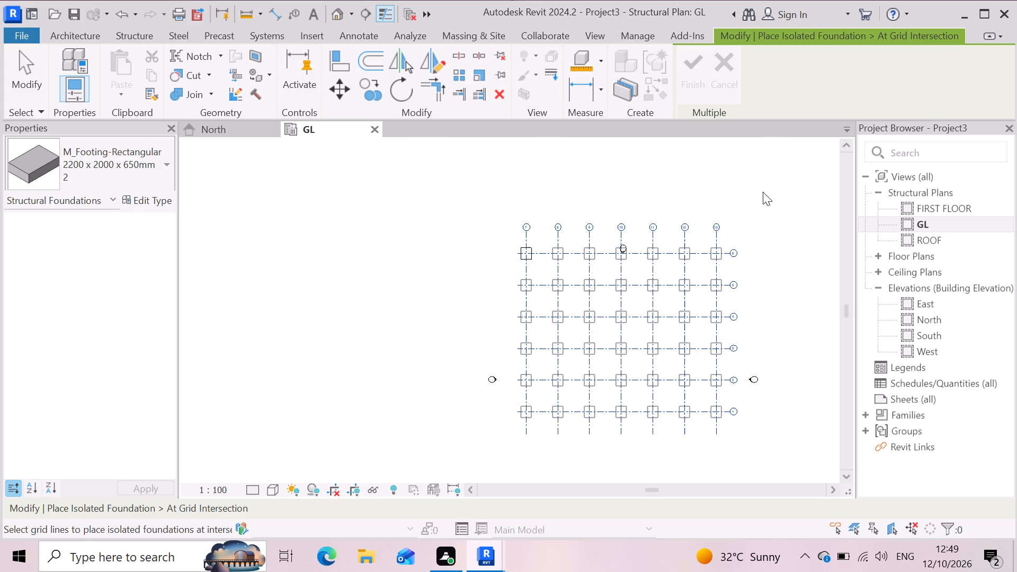
left_click(695, 68)
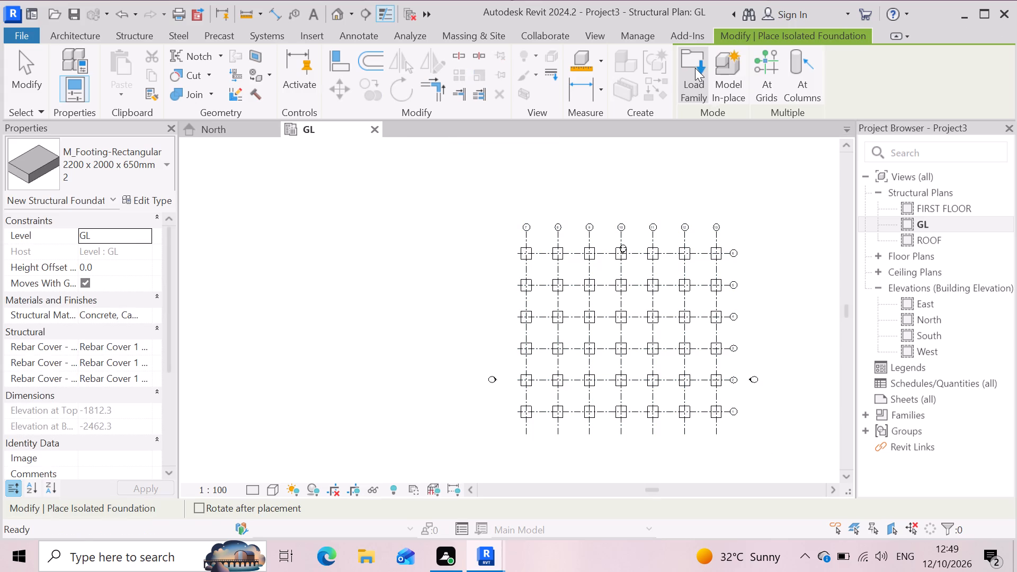
key("Escape")
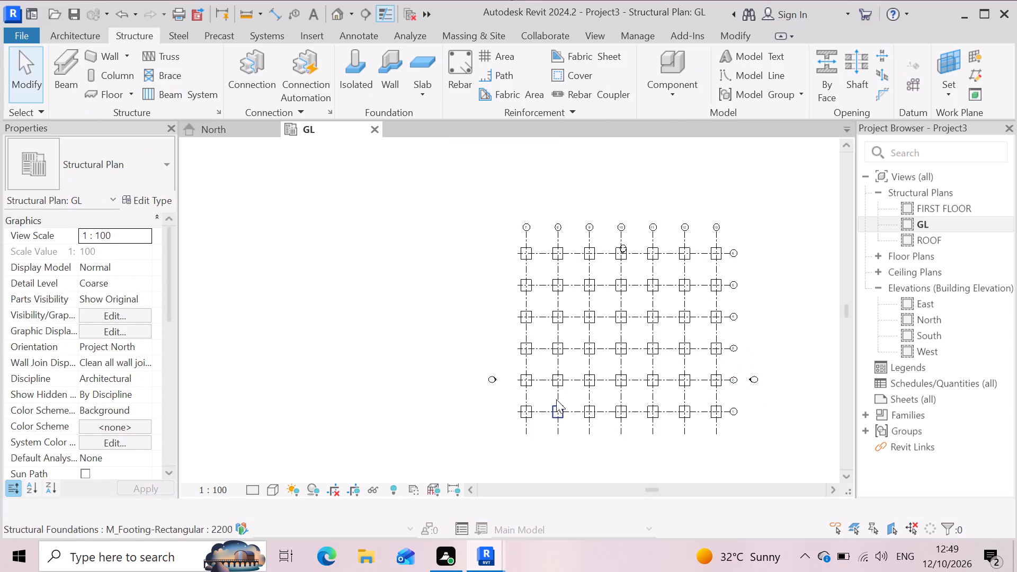
Examine the placed footings in the default 3D view and in the North elevation.
scroll(556, 399, "down", 2)
scroll(611, 417, "up", 2)
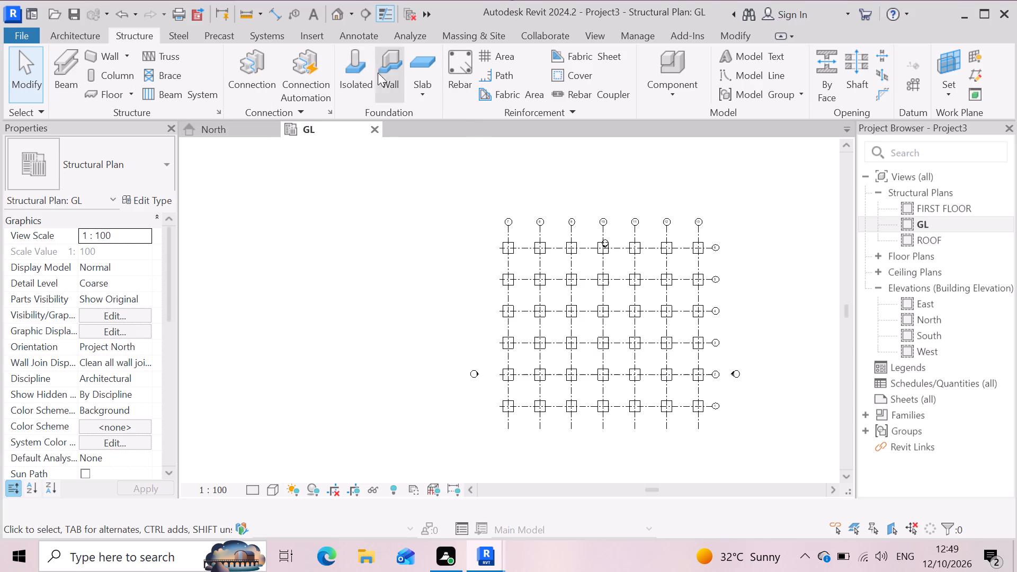
left_click(337, 19)
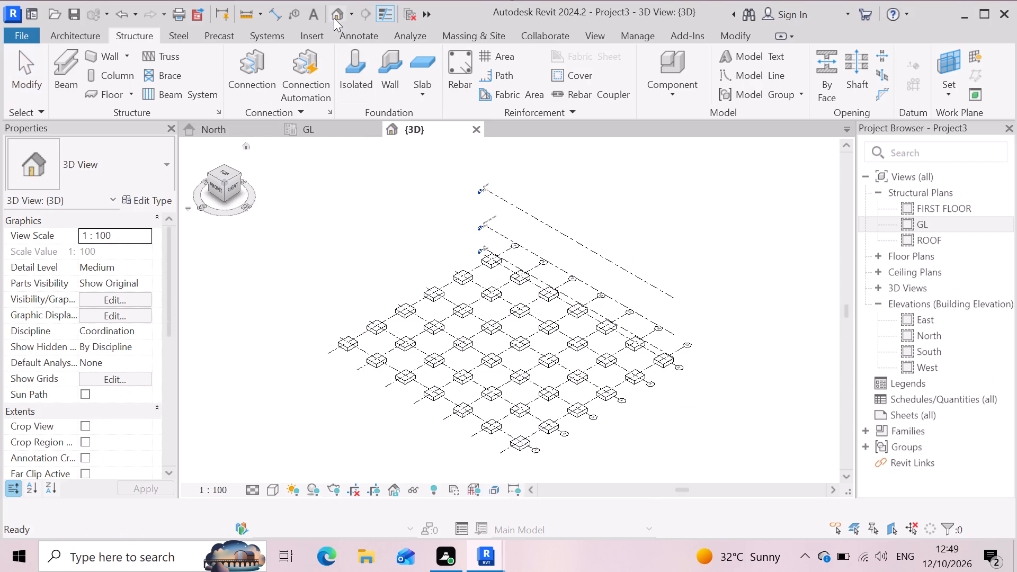
scroll(492, 401, "up", 2)
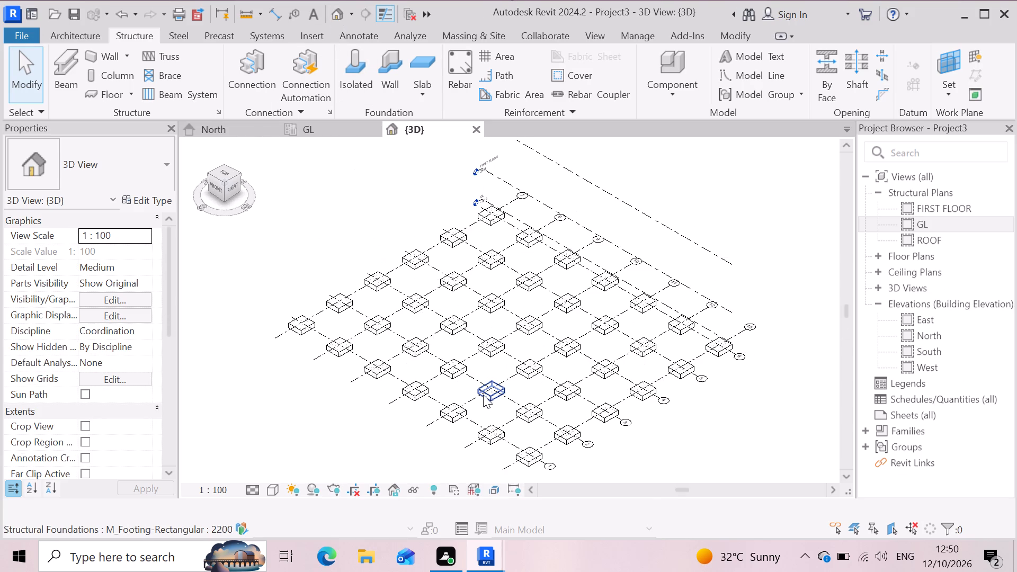
scroll(531, 265, "up", 2)
scroll(469, 365, "down", 1)
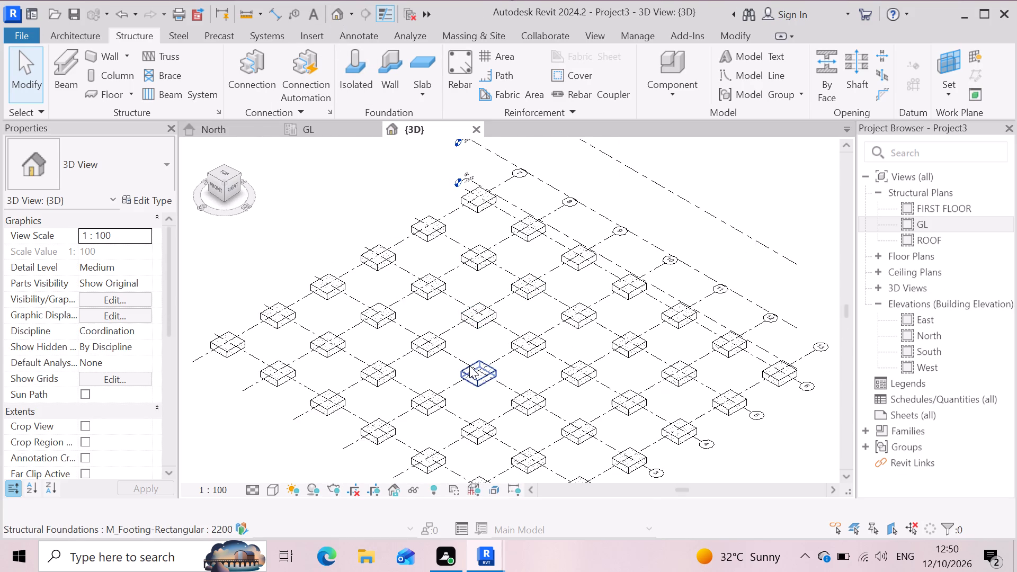
scroll(469, 365, "down", 1)
key("Escape")
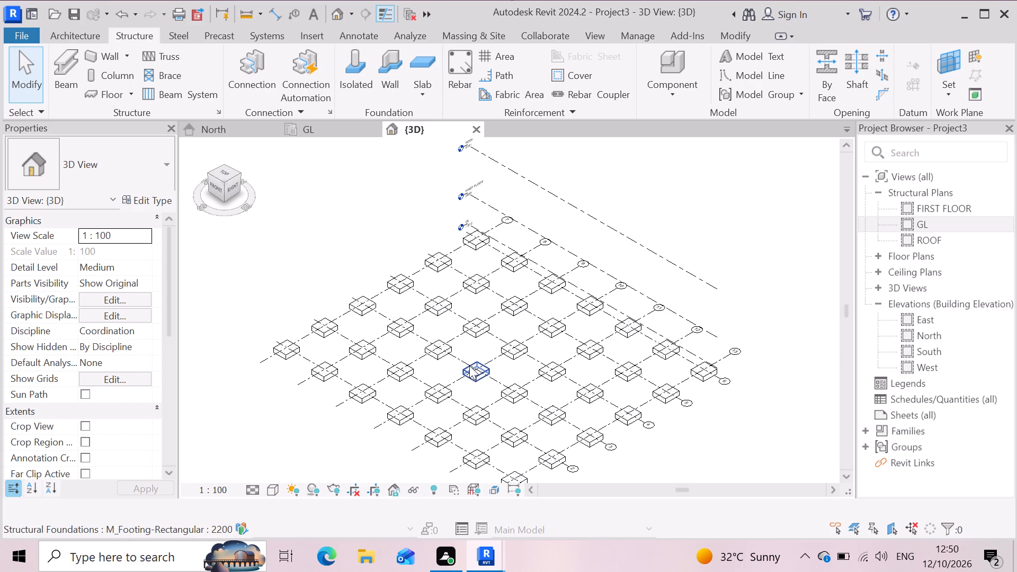
scroll(465, 346, "down", 2)
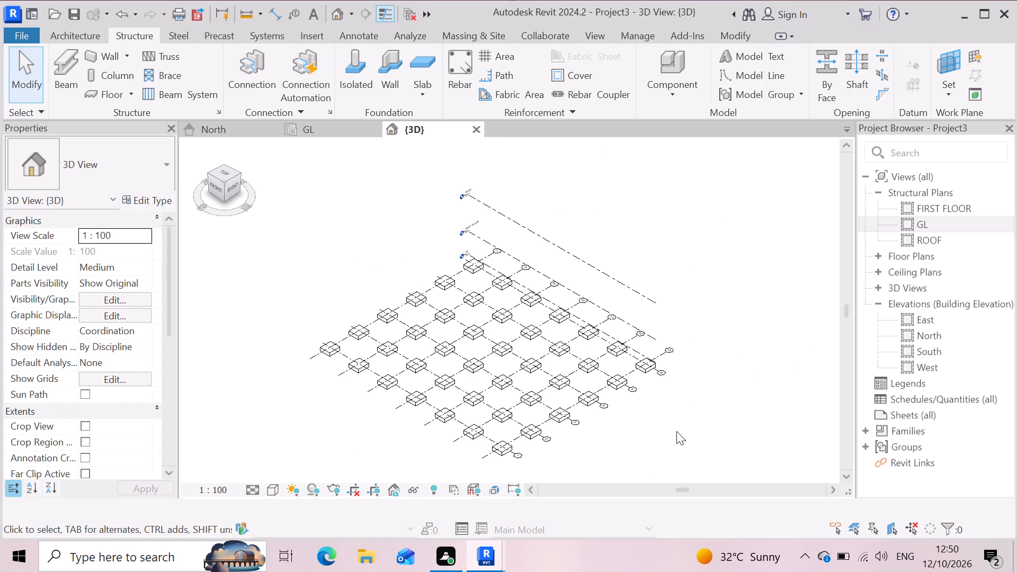
scroll(675, 429, "up", 2)
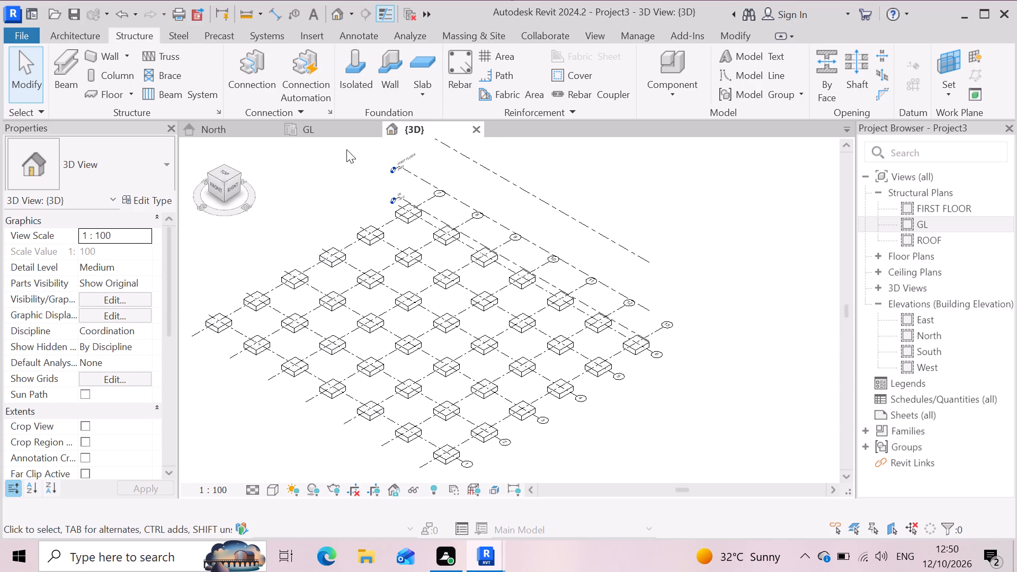
scroll(447, 282, "down", 2)
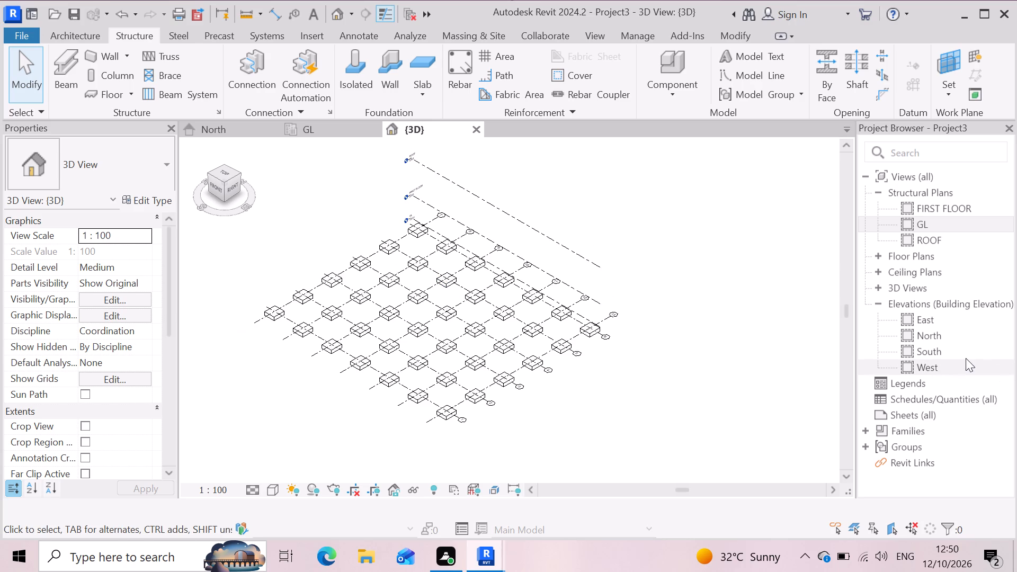
double_click(952, 338)
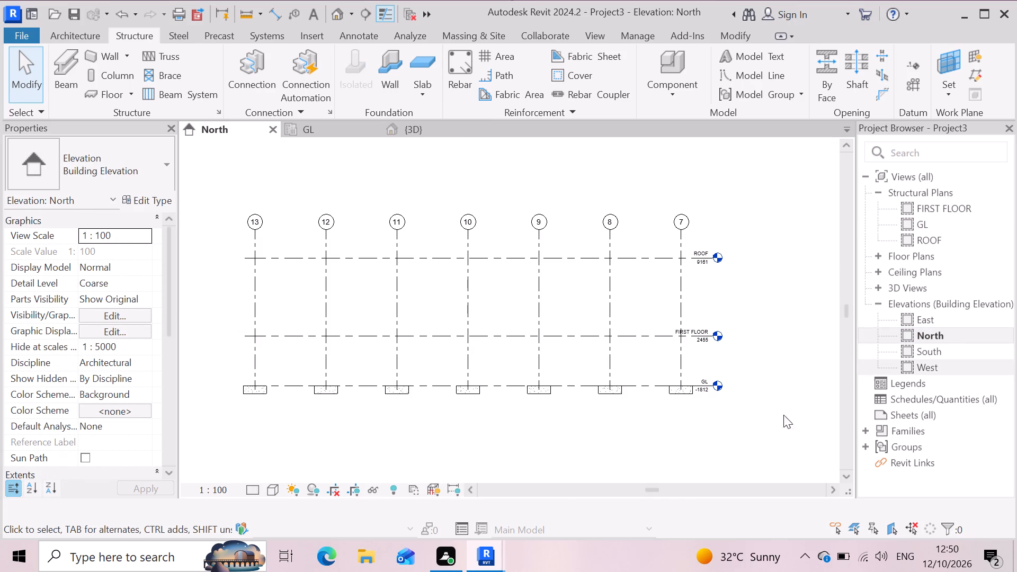
key("Escape")
On the GL plan, place one vertical UC305x305x97 structural column by Height, about 5900 mm west of grid 7 and 5800 mm south of grid 2.
left_click(346, 128)
scroll(463, 251, "down", 2)
scroll(438, 256, "up", 2)
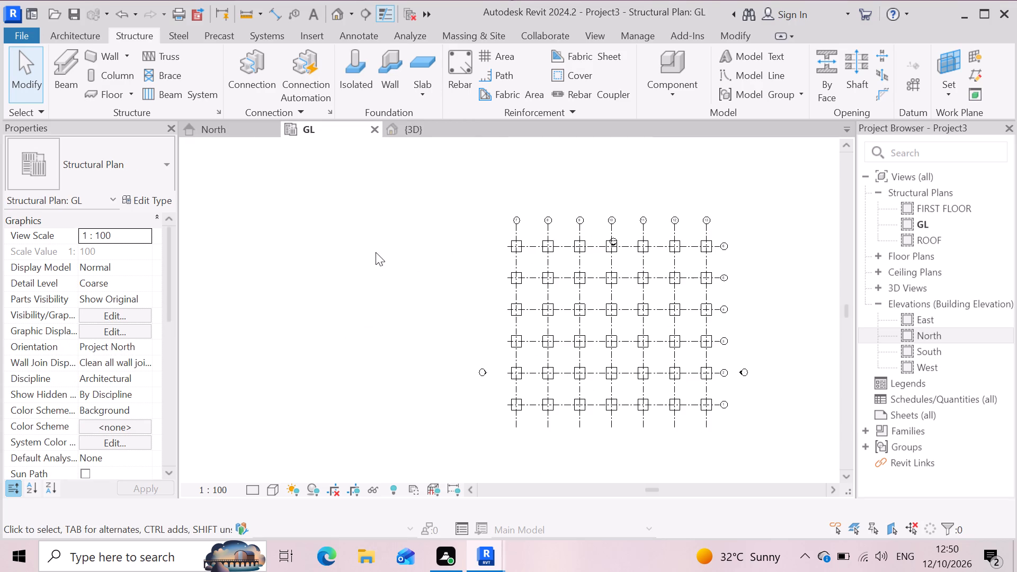
left_click(134, 86)
left_click(120, 73)
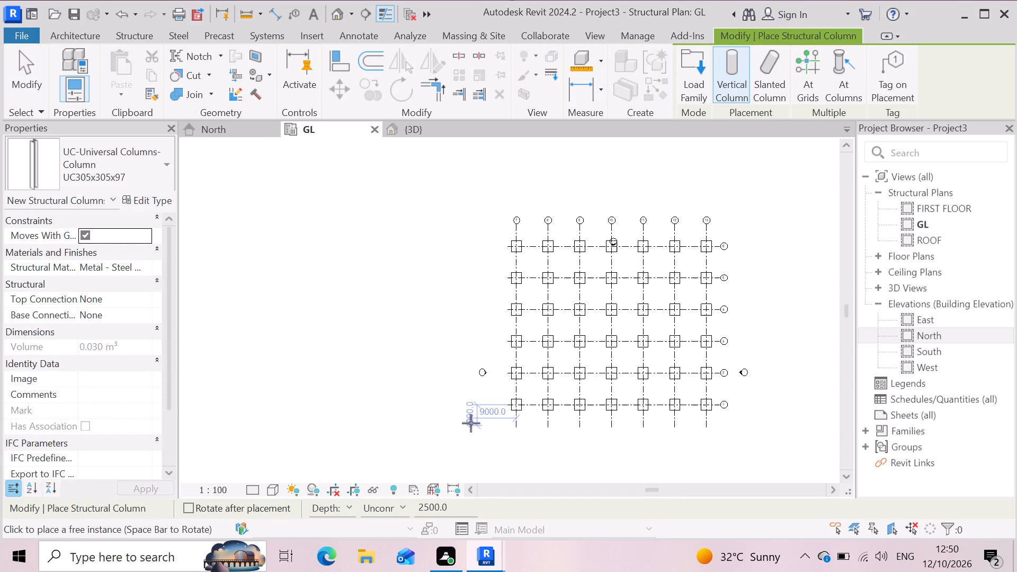
left_click(349, 502)
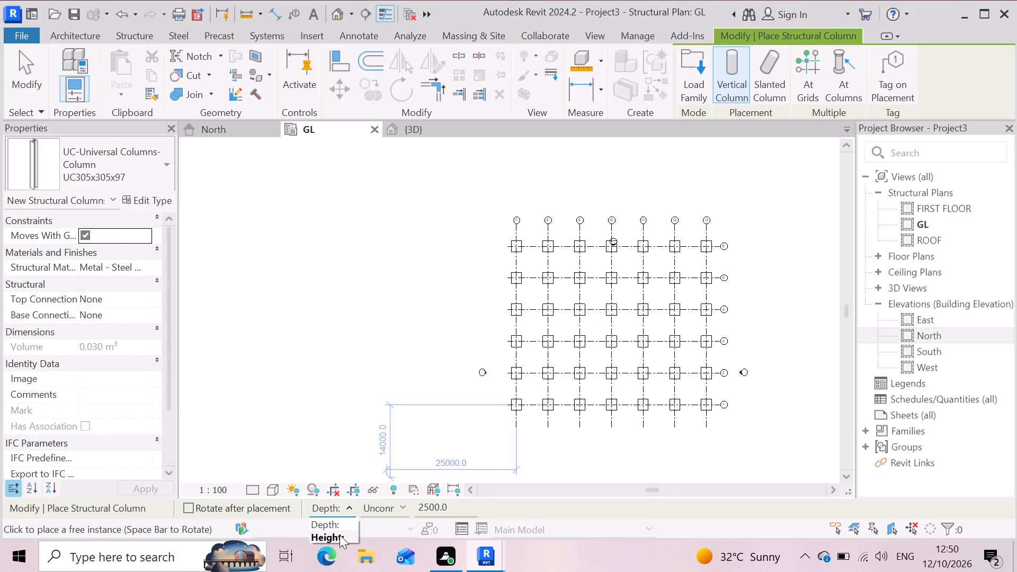
left_click(340, 535)
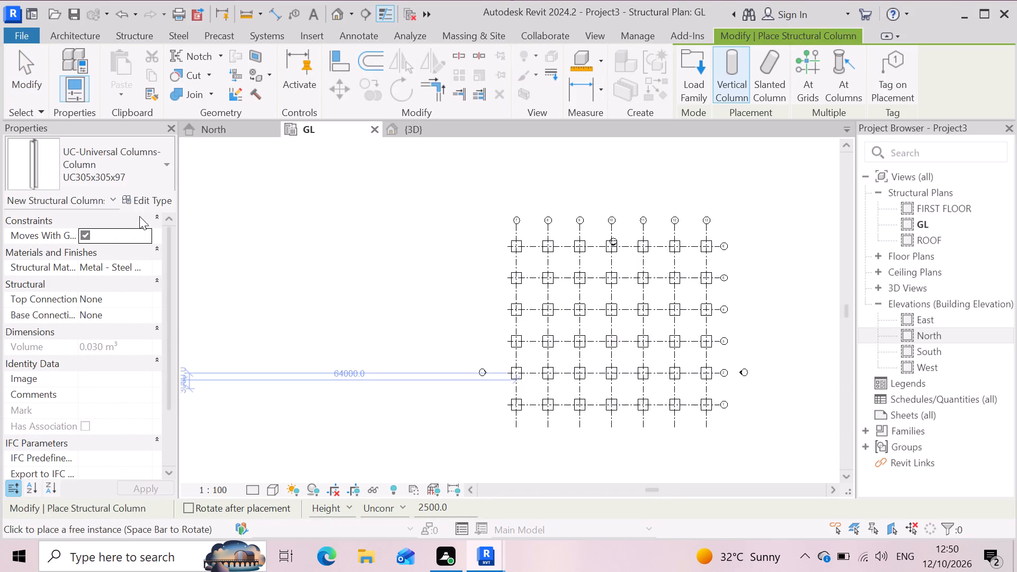
scroll(532, 405, "up", 4)
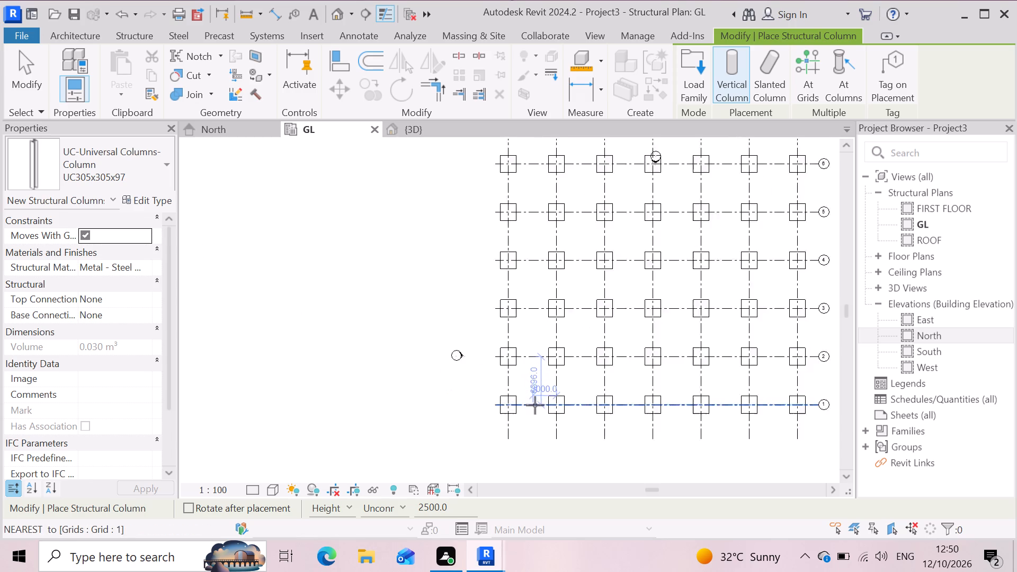
scroll(503, 415, "up", 9)
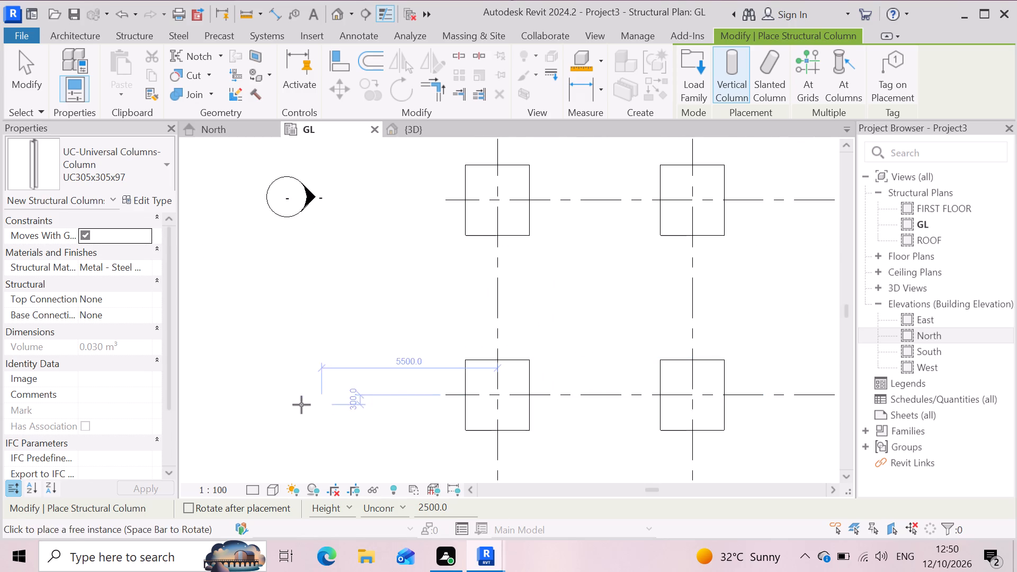
left_click(310, 386)
scroll(304, 397, "up", 2)
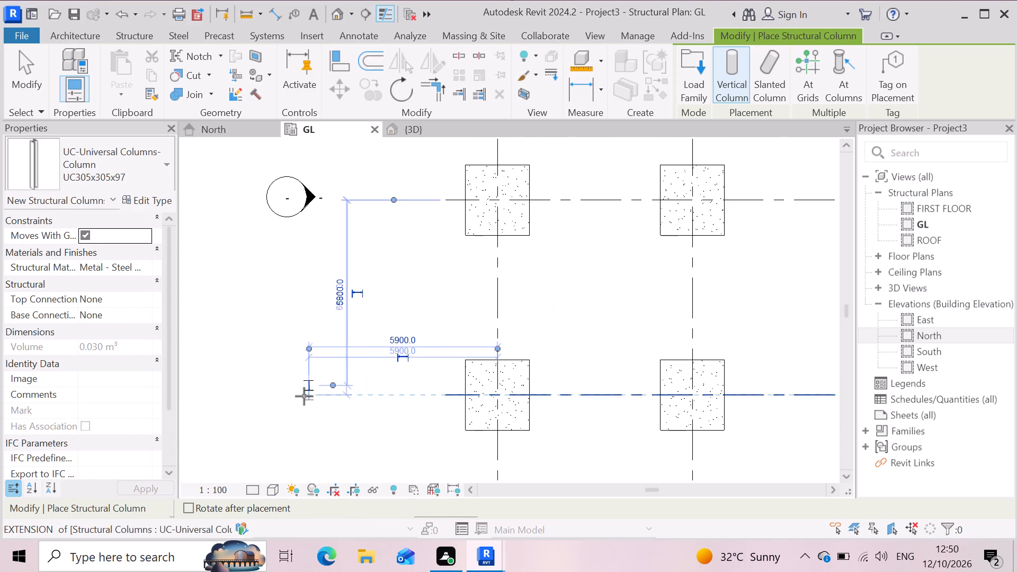
scroll(304, 396, "up", 5)
scroll(384, 382, "down", 3)
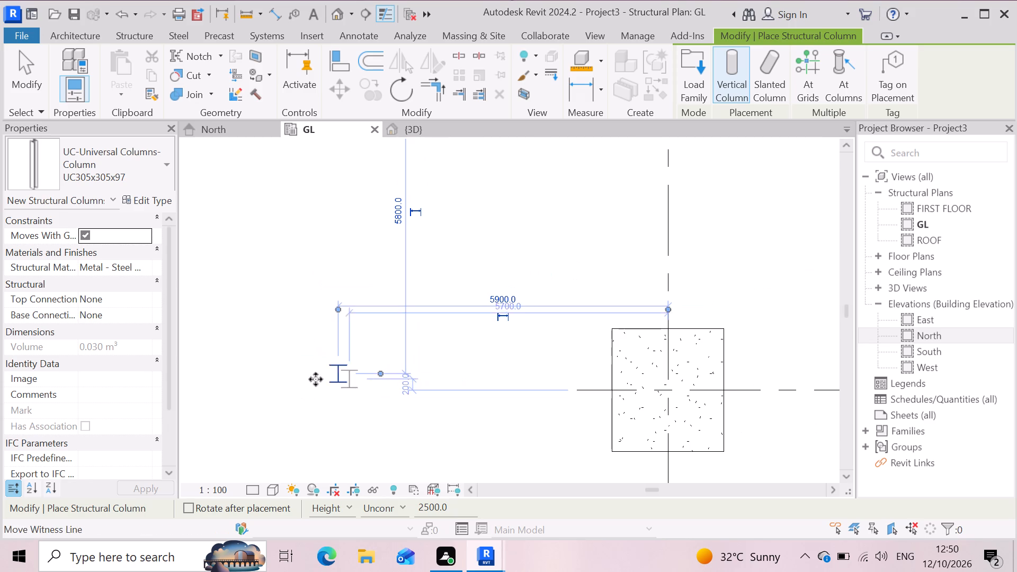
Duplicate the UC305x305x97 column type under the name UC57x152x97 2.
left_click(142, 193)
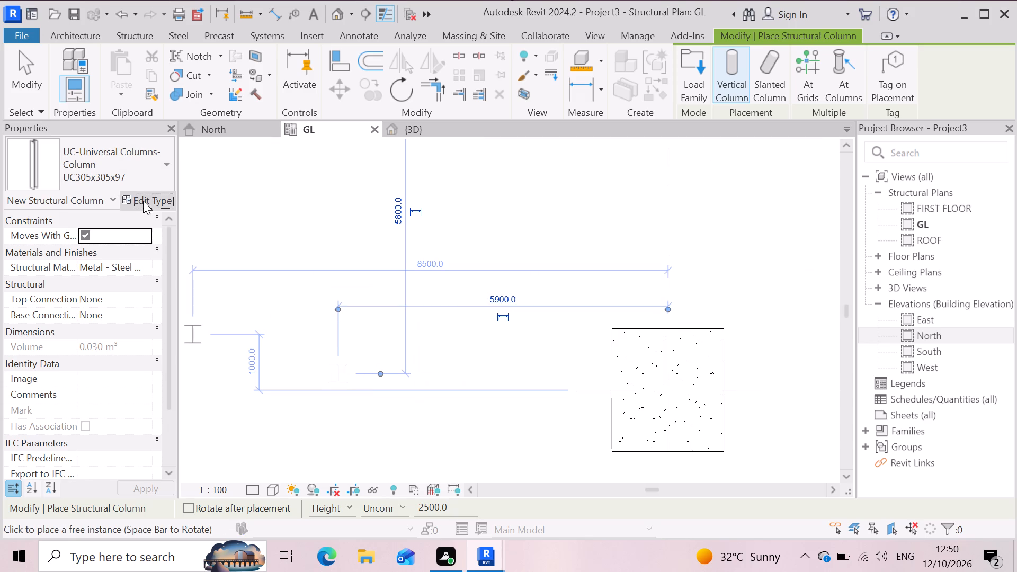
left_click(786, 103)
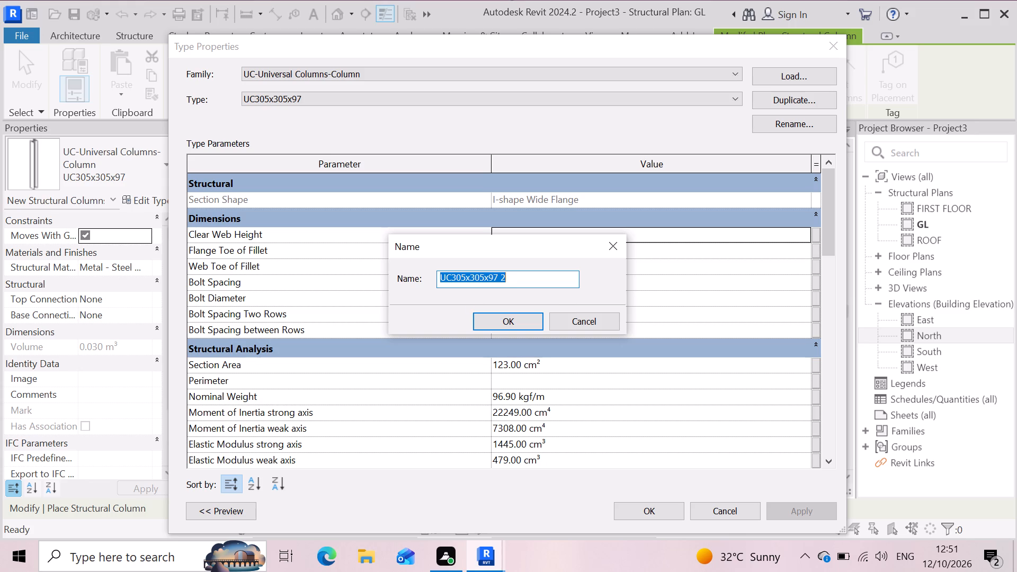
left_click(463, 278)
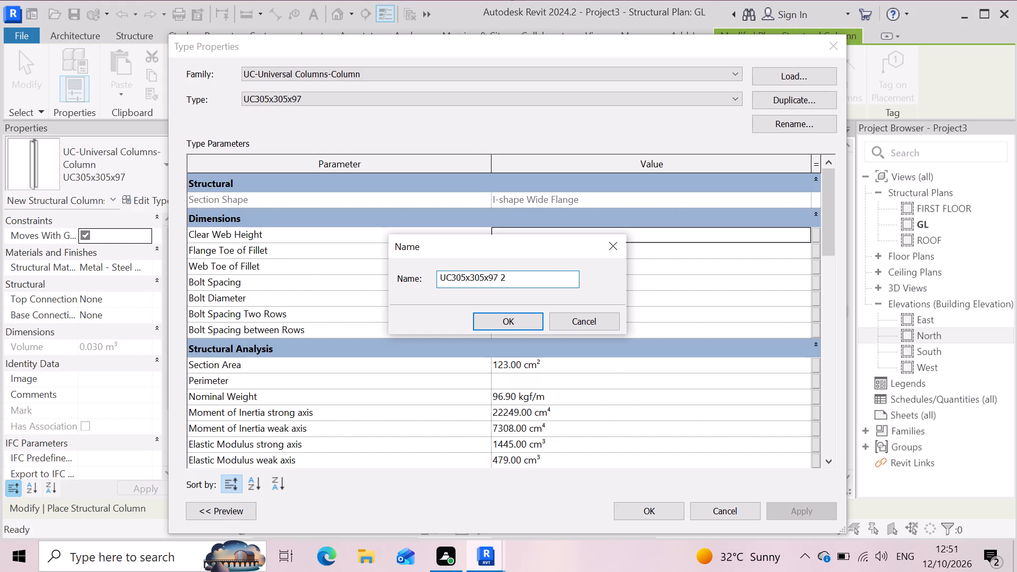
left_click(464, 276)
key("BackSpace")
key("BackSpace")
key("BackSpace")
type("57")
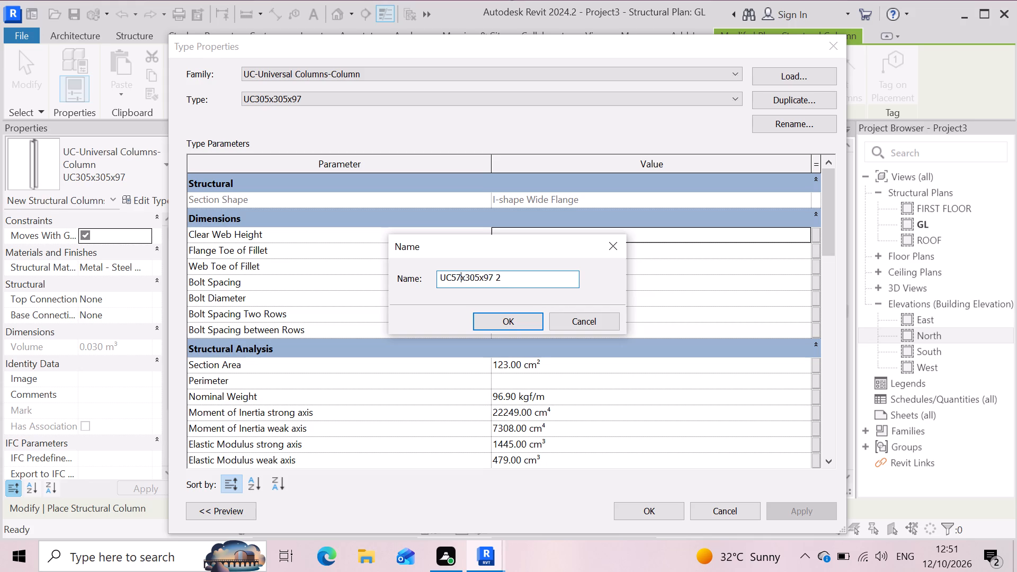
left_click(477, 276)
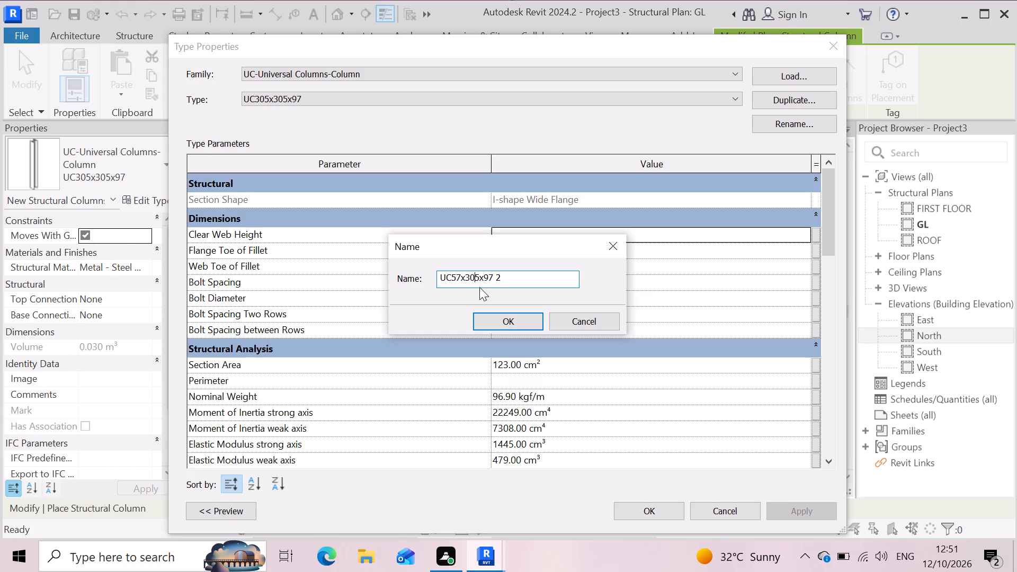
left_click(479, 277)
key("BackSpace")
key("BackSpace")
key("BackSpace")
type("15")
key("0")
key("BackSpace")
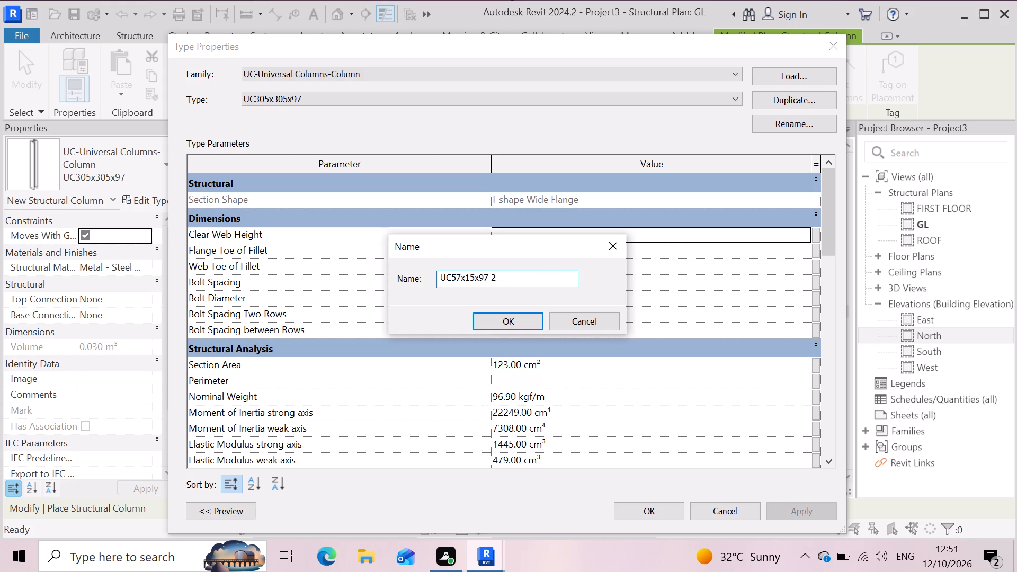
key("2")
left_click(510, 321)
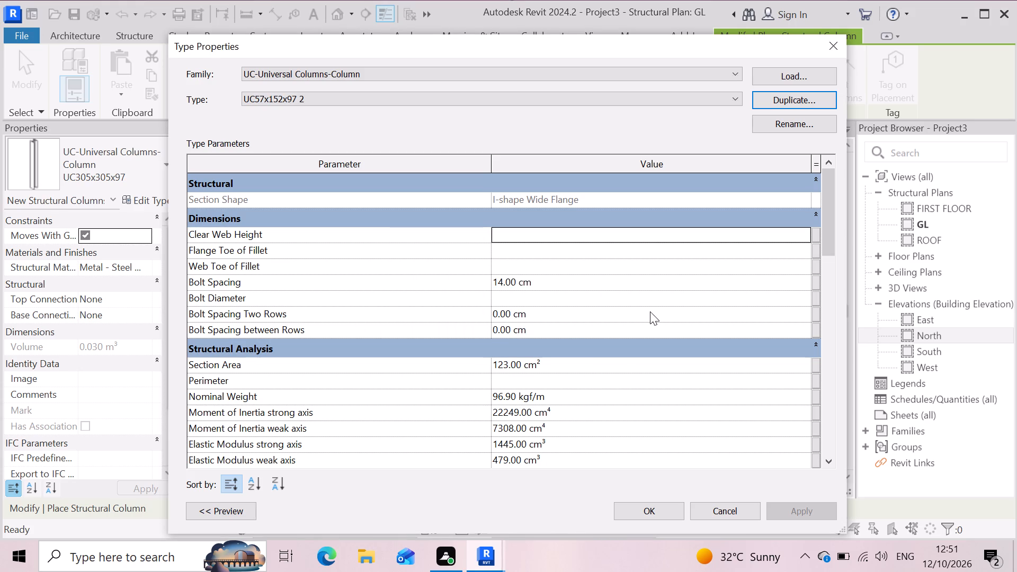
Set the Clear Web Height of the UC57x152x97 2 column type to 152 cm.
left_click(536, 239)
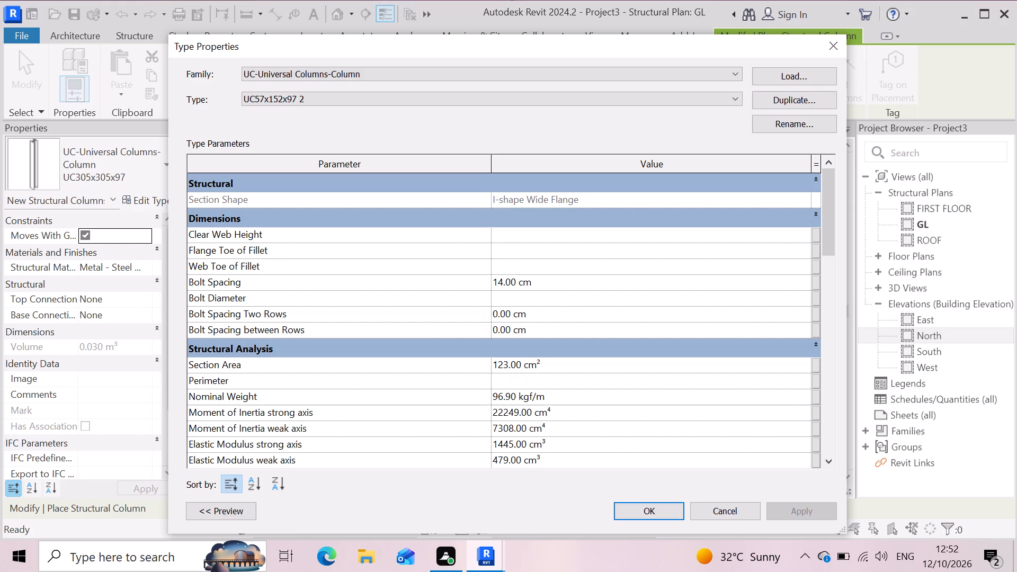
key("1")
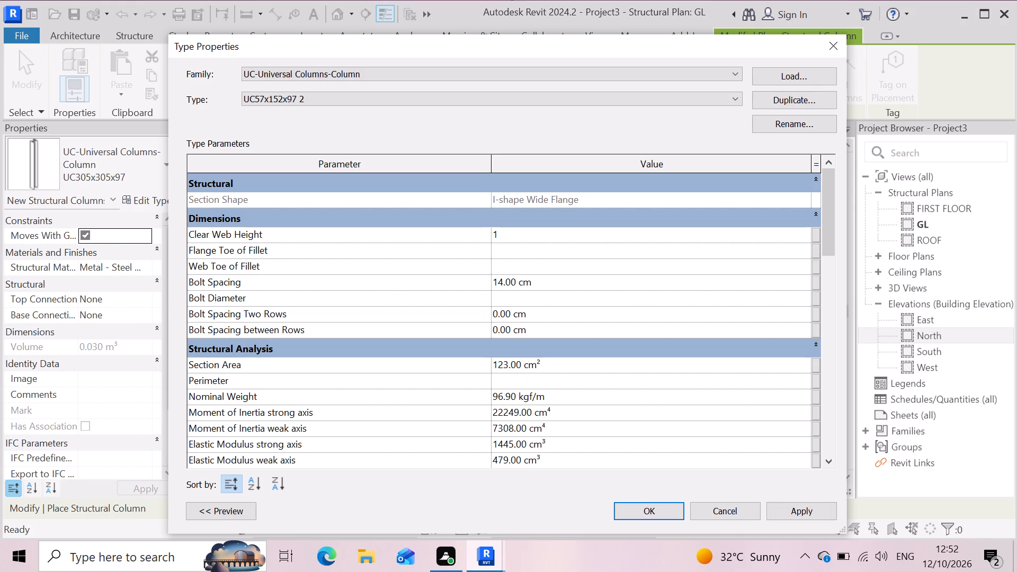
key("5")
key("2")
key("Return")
Examine the type parameters of the duplicated column, including its structural section geometry.
scroll(518, 285, "down", 5)
scroll(520, 333, "down", 2)
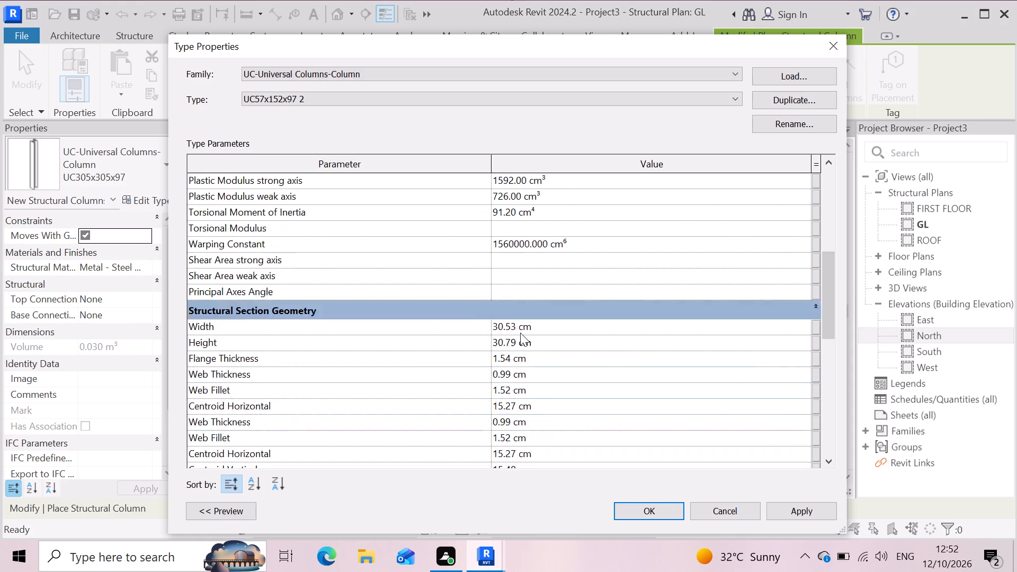
scroll(520, 333, "down", 1)
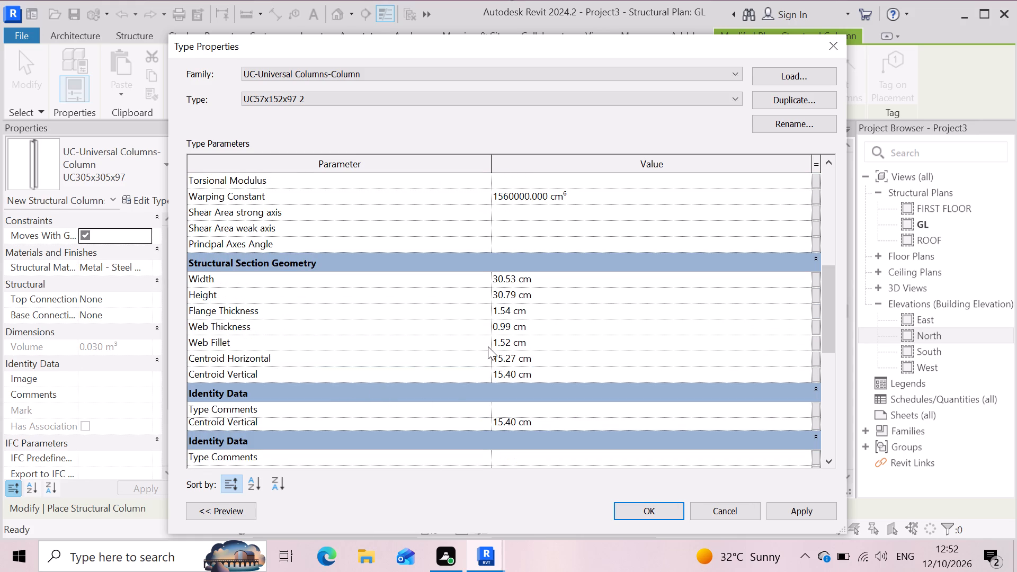
scroll(489, 384, "up", 2)
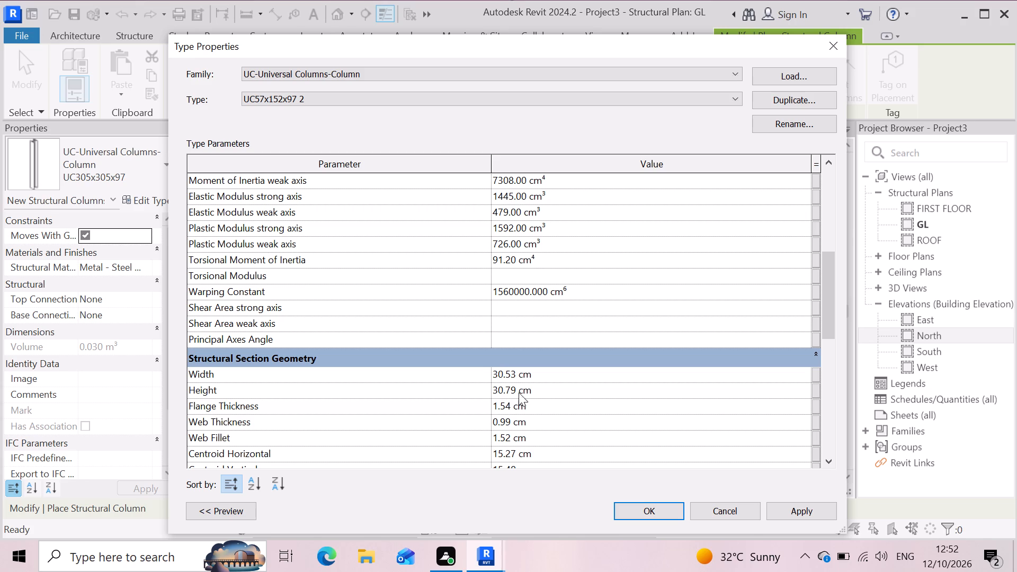
scroll(521, 393, "down", 2)
scroll(521, 393, "up", 9)
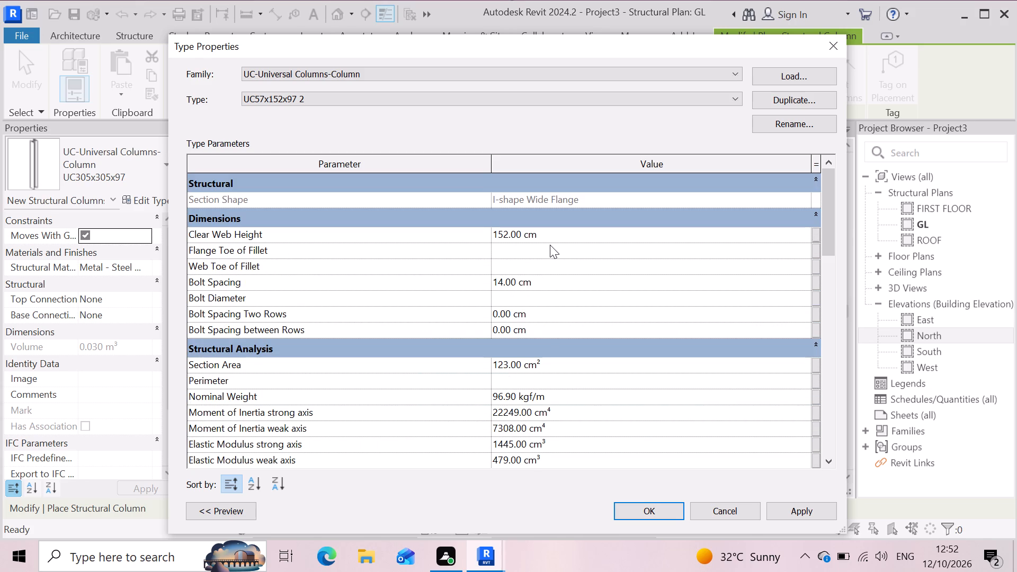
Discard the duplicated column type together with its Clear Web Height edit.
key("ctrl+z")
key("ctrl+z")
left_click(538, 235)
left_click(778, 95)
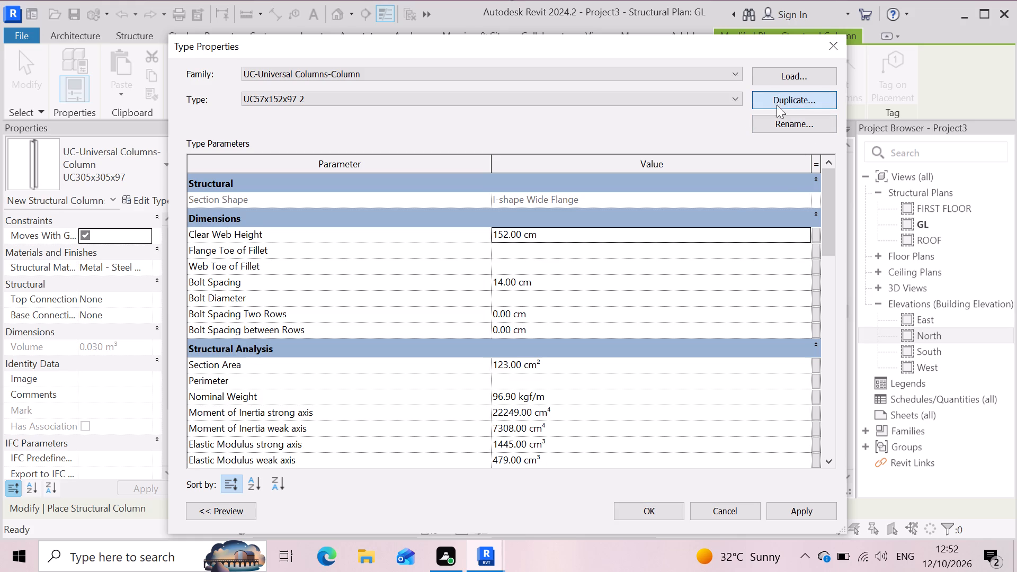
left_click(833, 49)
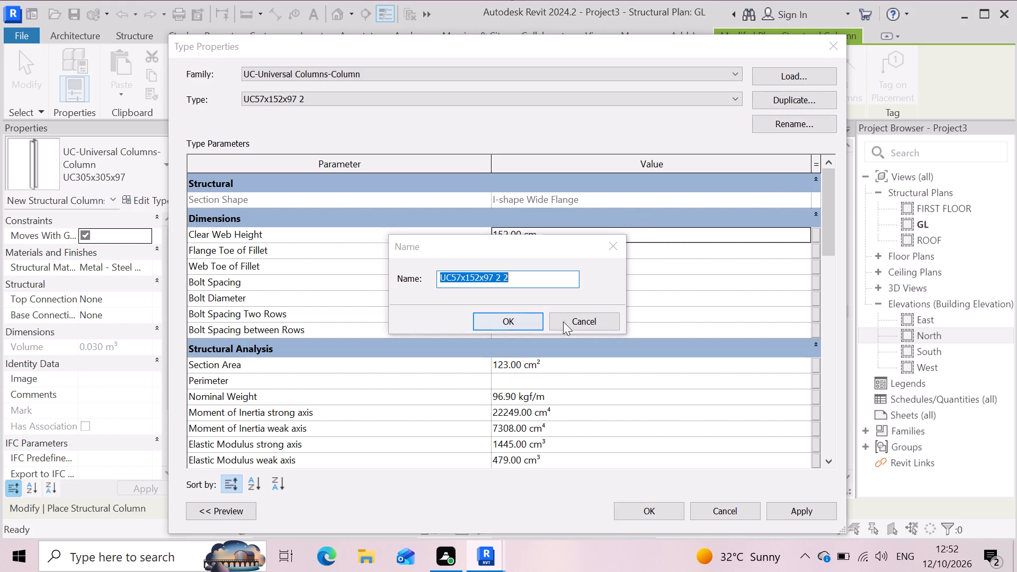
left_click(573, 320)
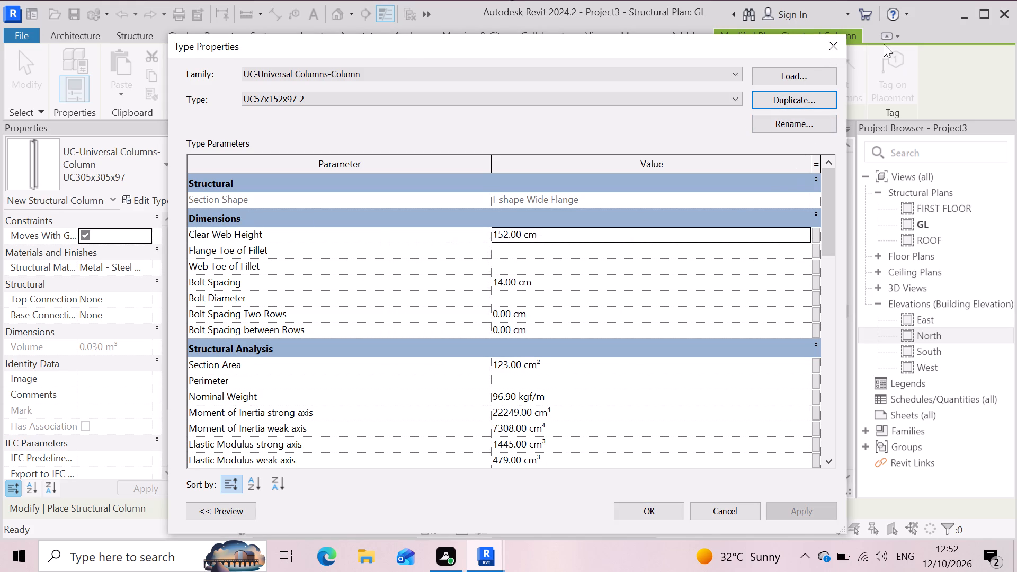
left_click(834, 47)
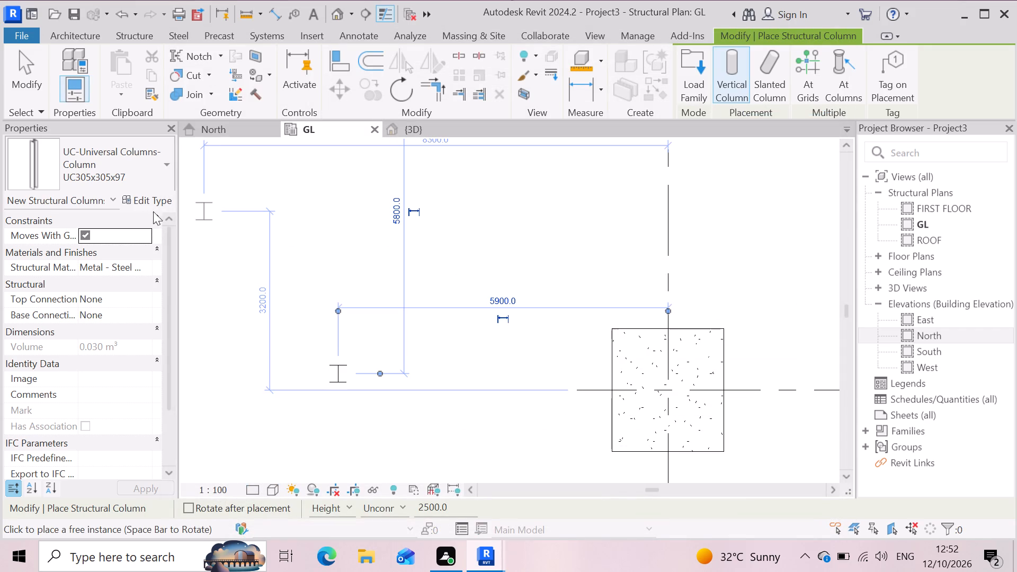
Duplicate the UC305x305x97 column type under the name UC450x350x97 2.
left_click(155, 197)
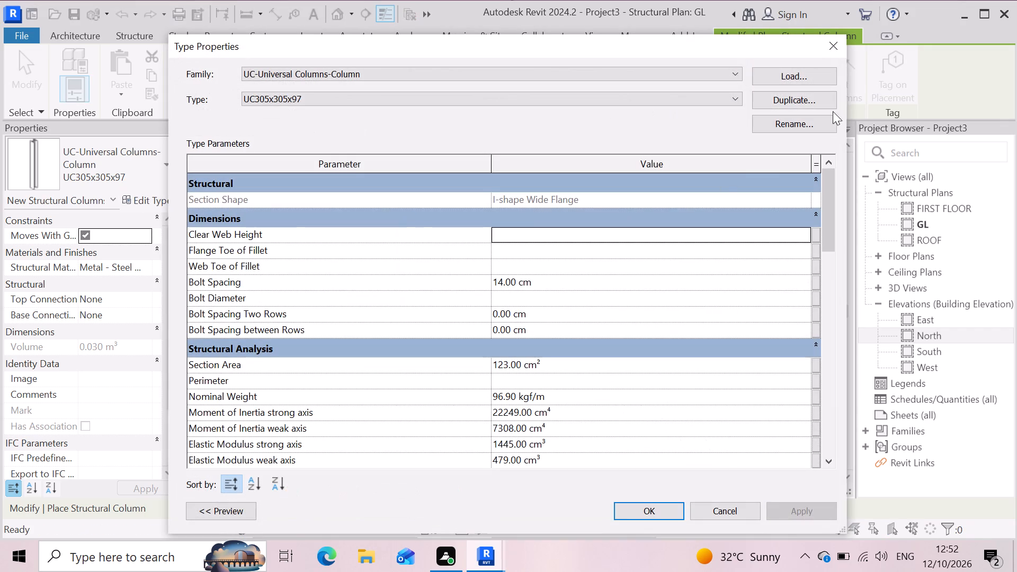
left_click(797, 98)
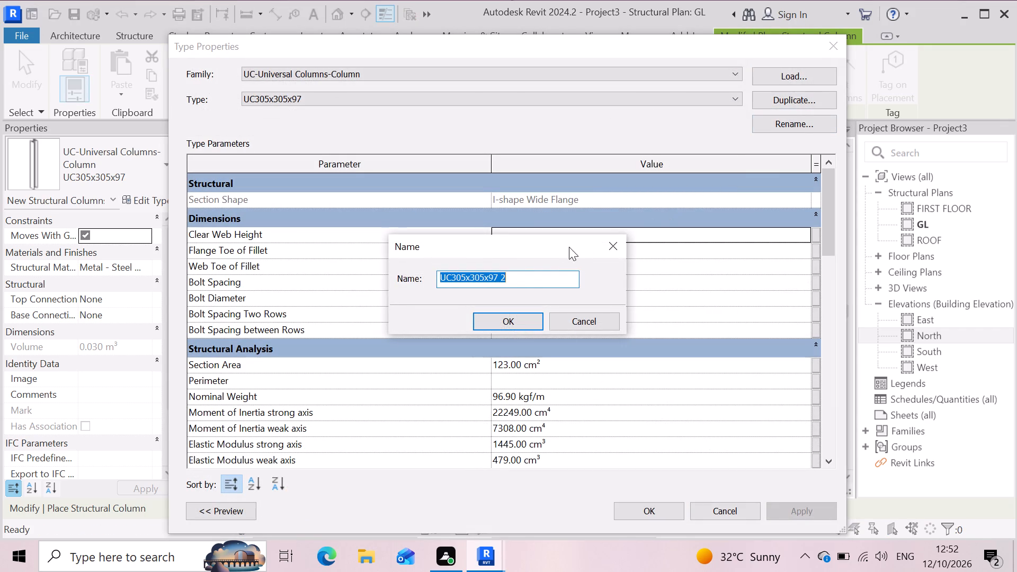
left_click(466, 275)
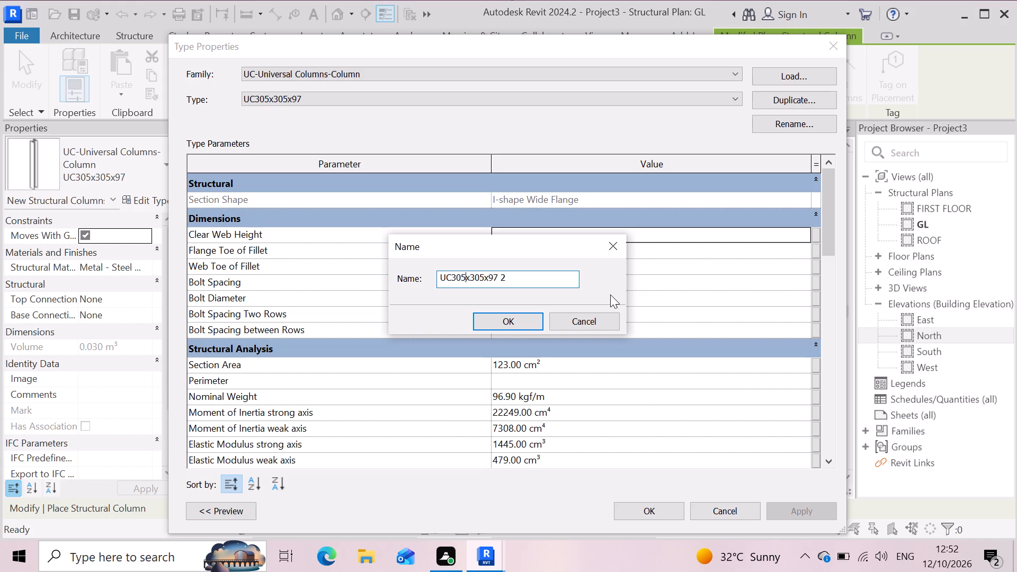
key("BackSpace")
key("BackSpace")
key("BackSpace")
key("1")
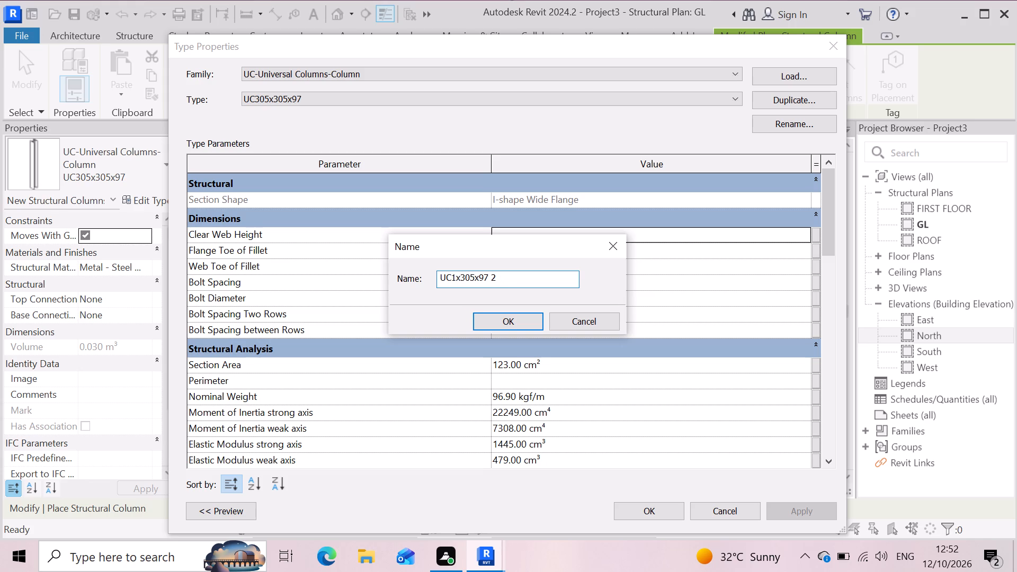
key("BackSpace")
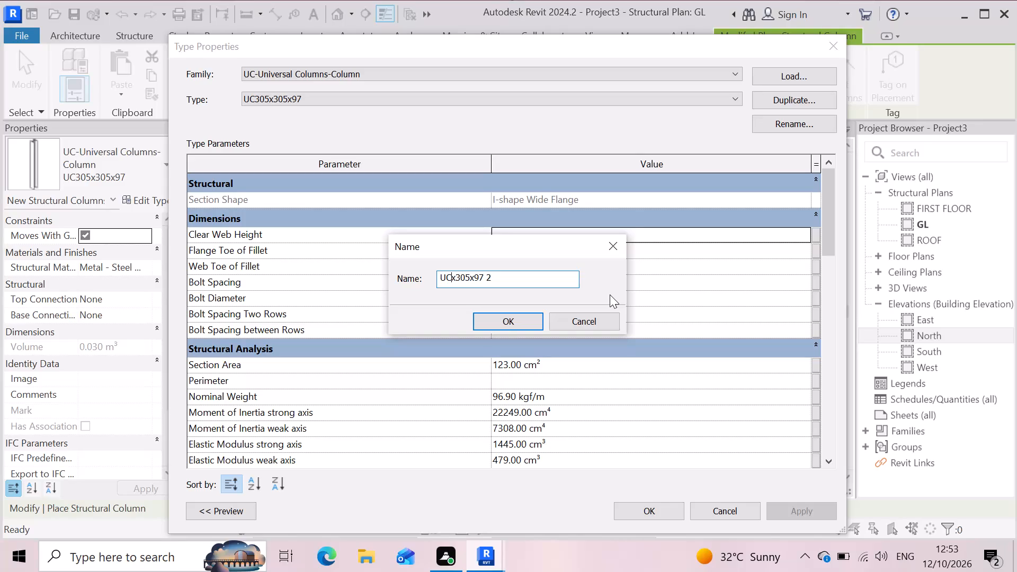
type("45")
key("0")
left_click(485, 278)
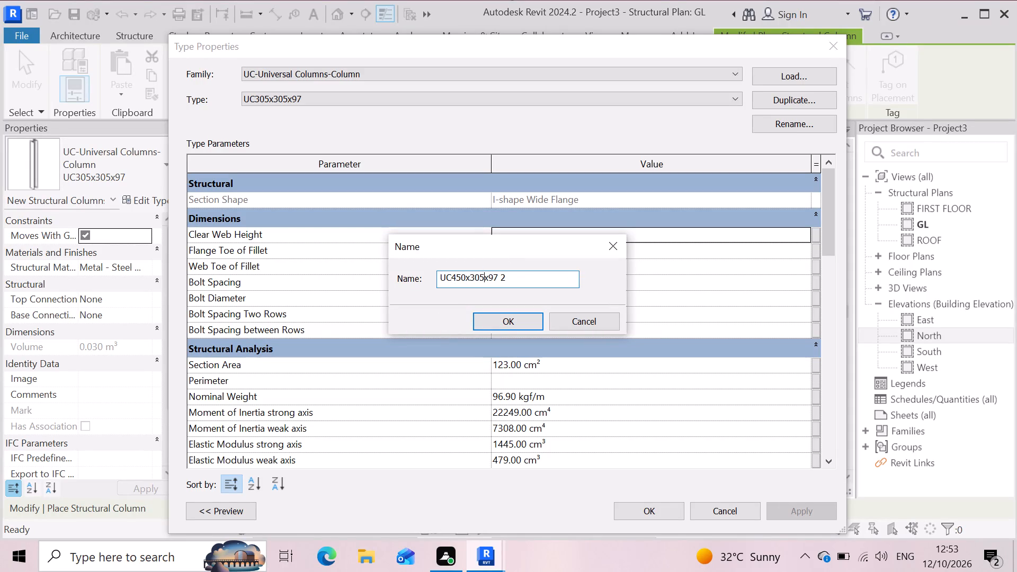
key("BackSpace")
key("BackSpace")
key("BackSpace")
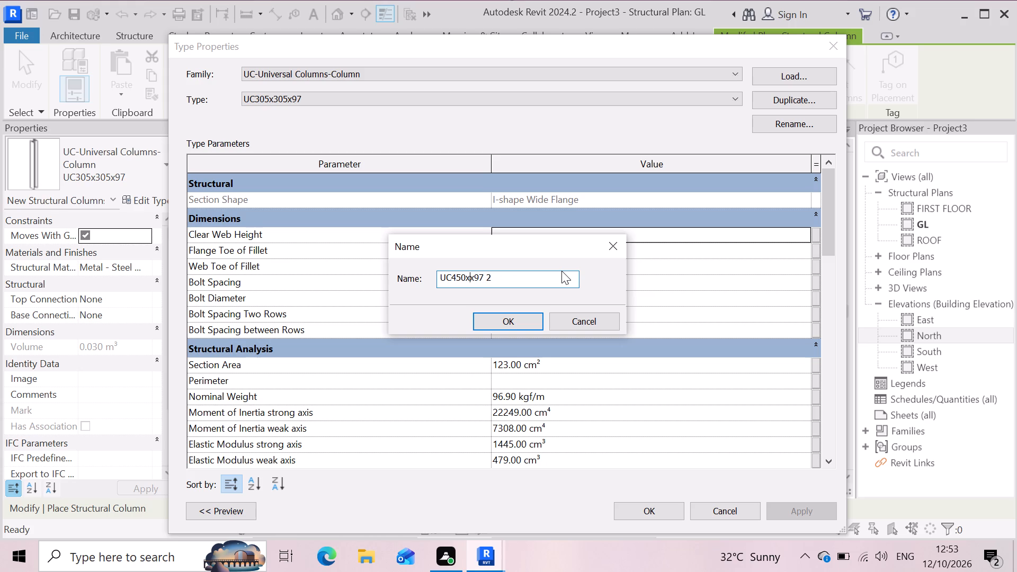
key("5")
key("BackSpace")
type("350")
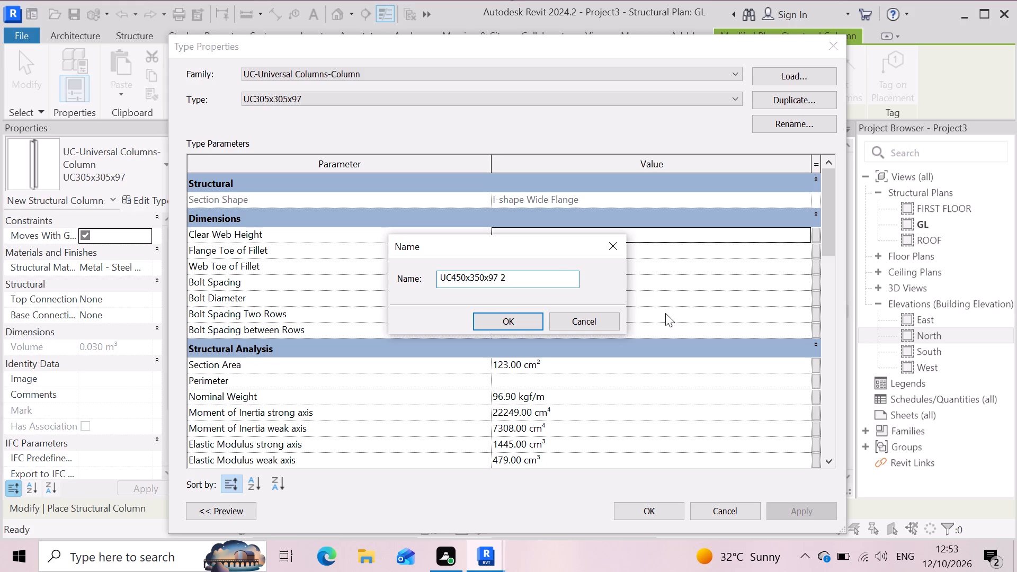
left_click(499, 326)
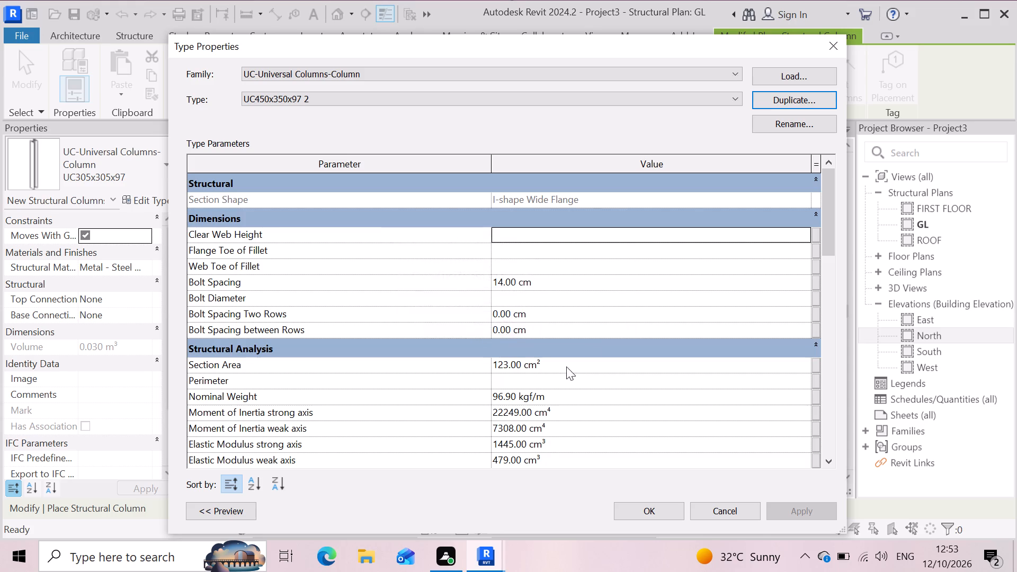
Set the UC450x350x97 2 type's section Width to 350 cm and Height to 450 cm, and apply the changes.
scroll(593, 342, "down", 9)
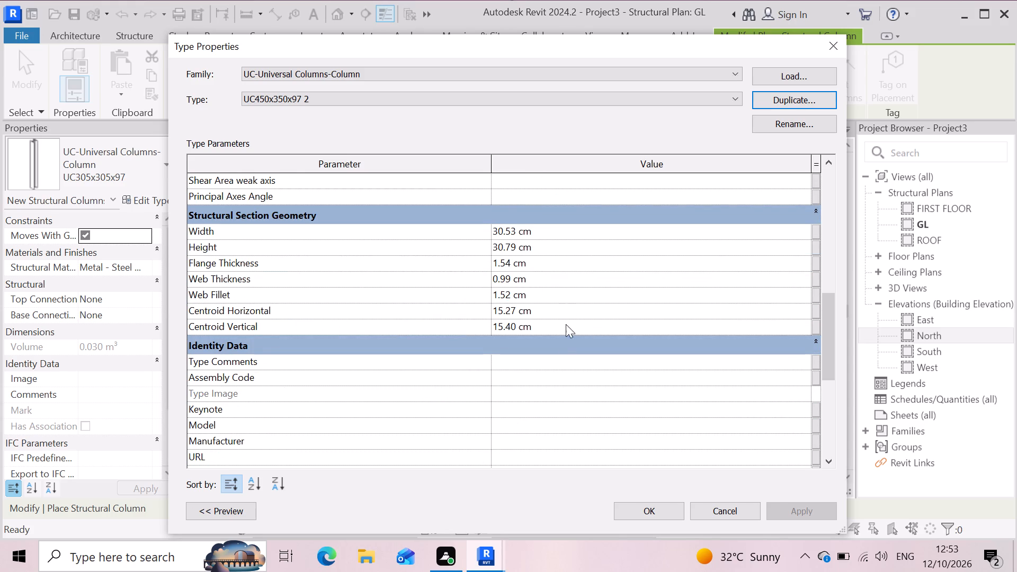
left_click(555, 234)
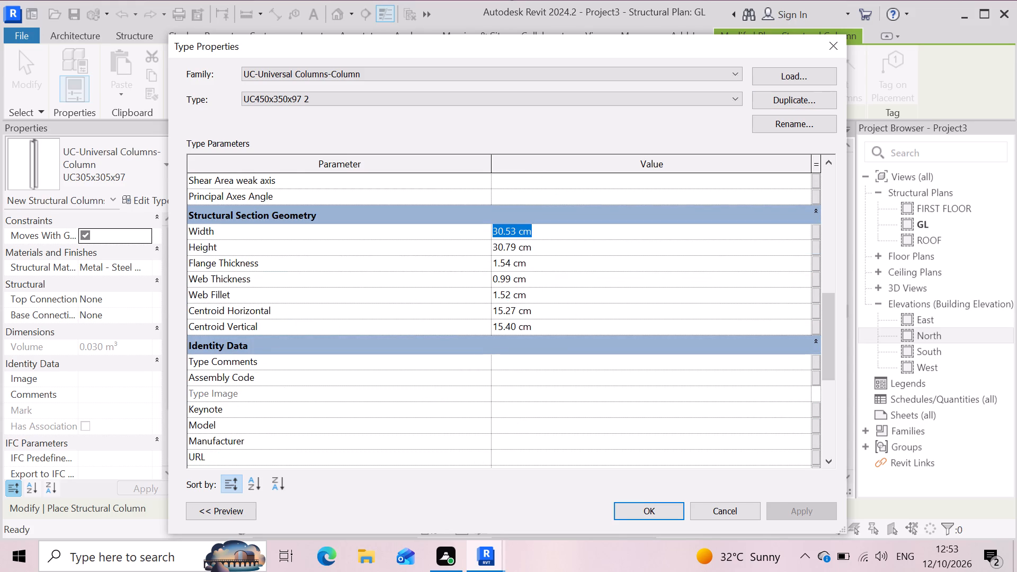
key("3")
type("50")
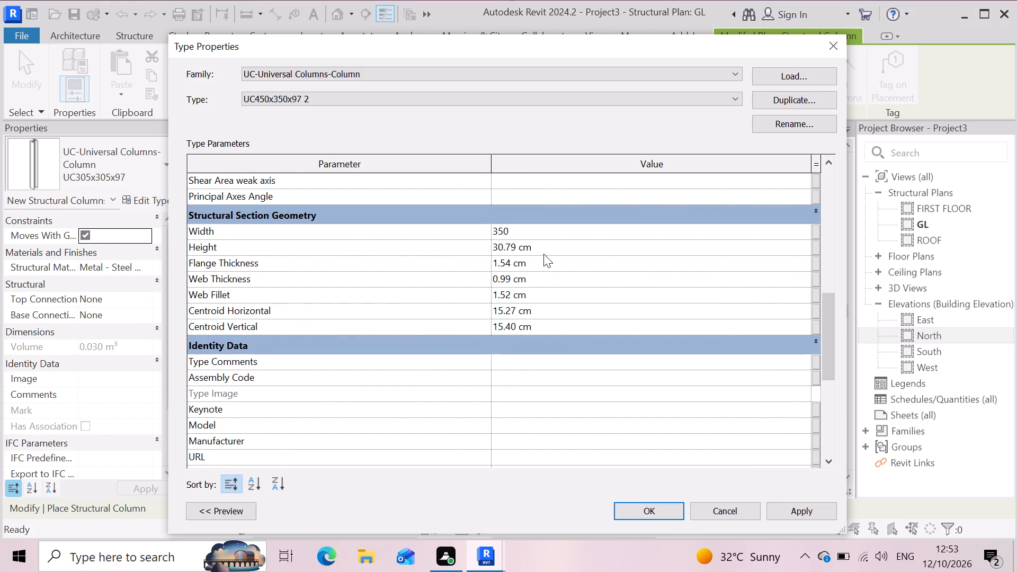
left_click(545, 249)
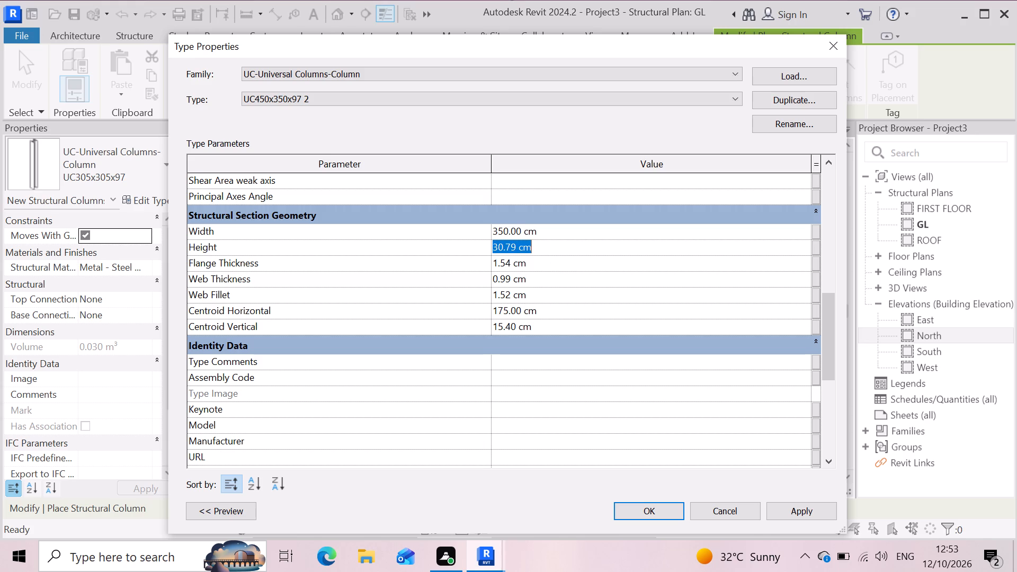
type("45")
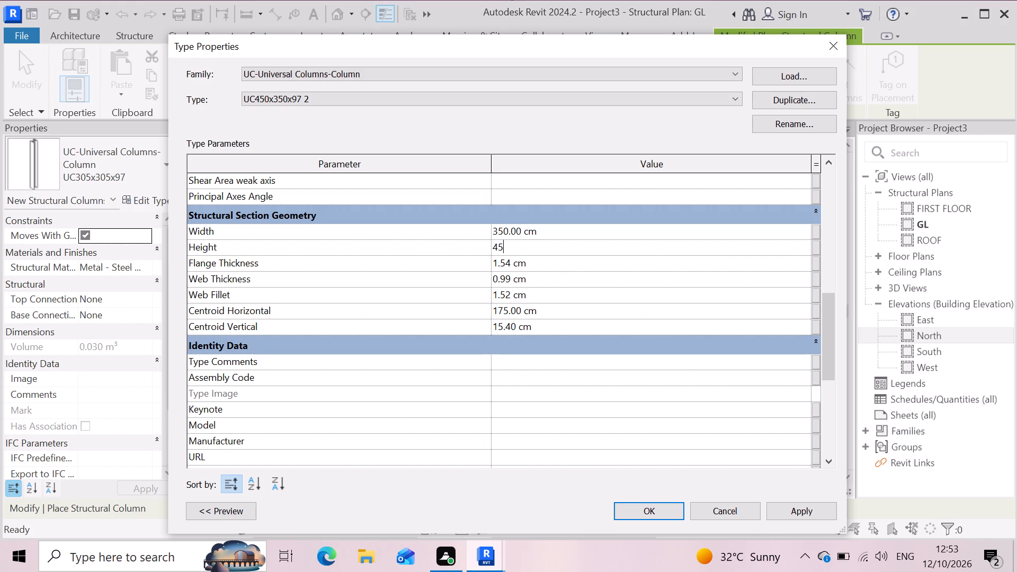
key("0")
key("Return")
scroll(482, 380, "down", 4)
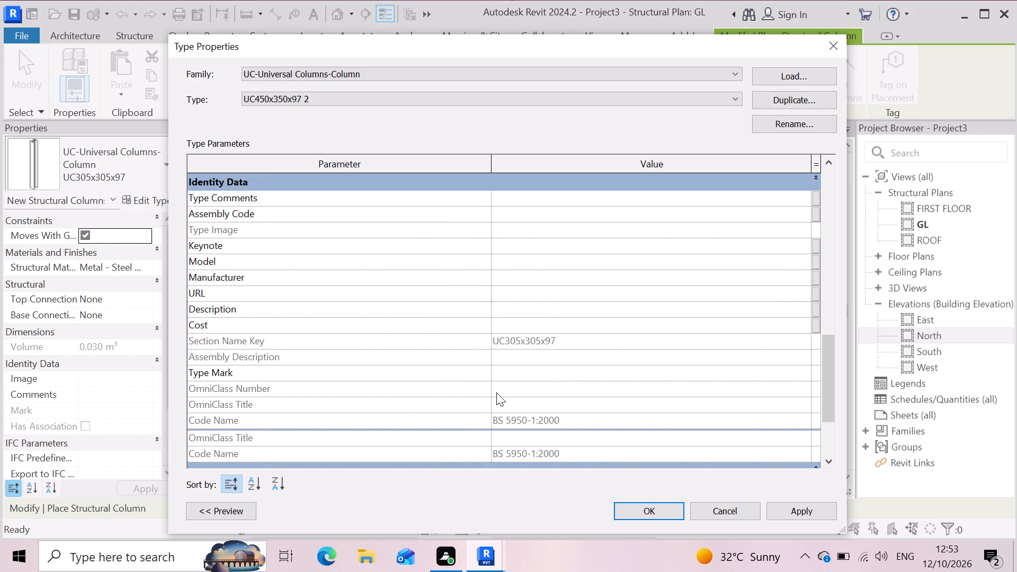
scroll(504, 390, "up", 9)
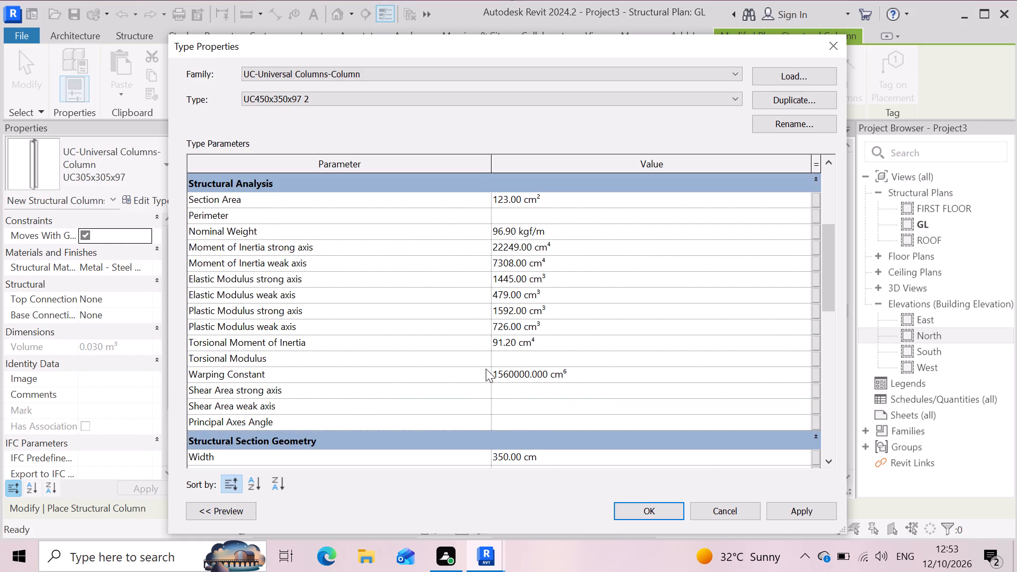
scroll(518, 368, "down", 4)
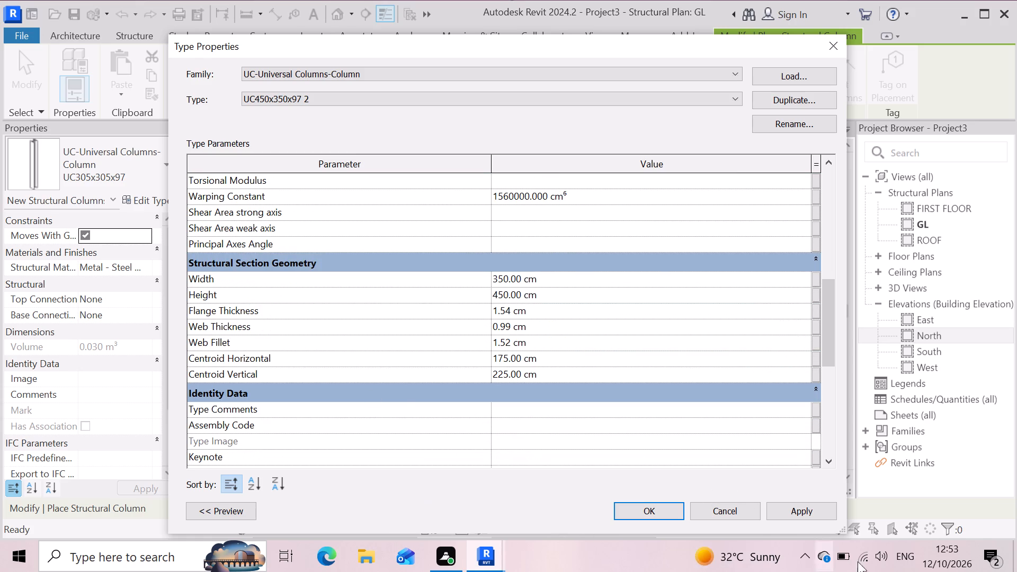
left_click(804, 513)
left_click(650, 509)
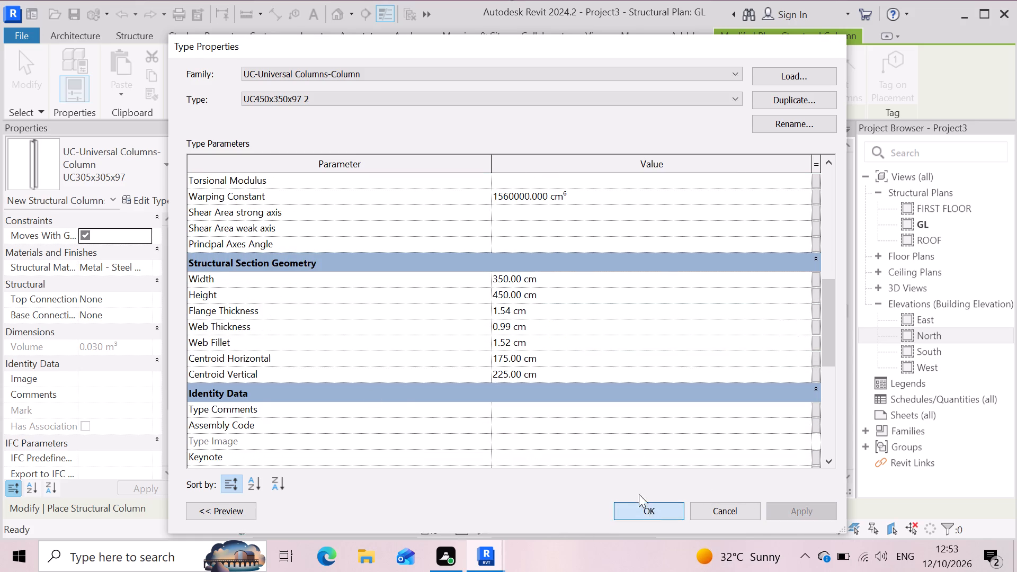
Place a UC450x350x97 2 column left of the footing, about 3400 mm from its vertical grid line and 1900 mm above its horizontal one.
left_click(480, 285)
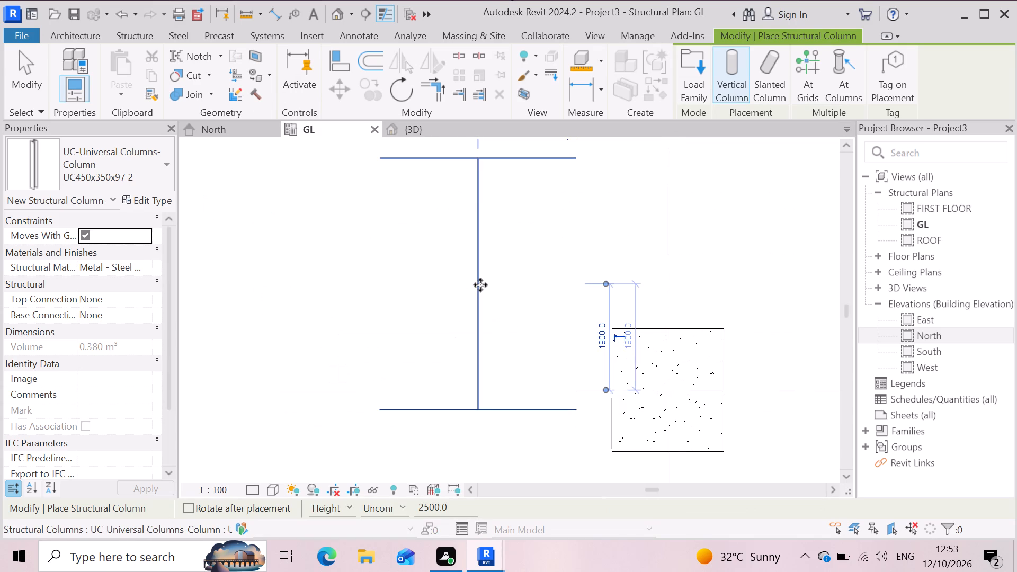
scroll(460, 349, "down", 4)
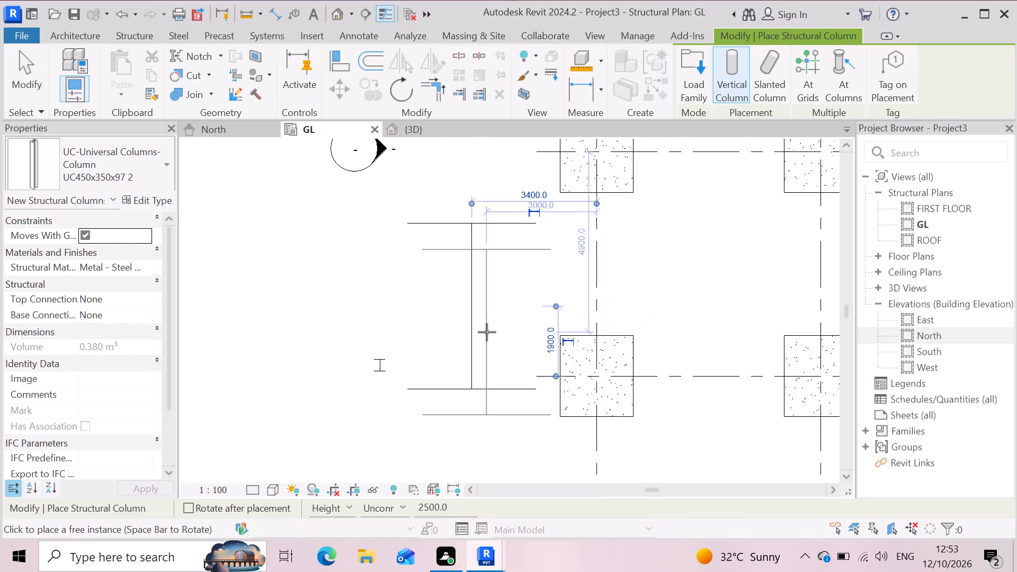
scroll(487, 332, "down", 1)
scroll(498, 393, "up", 3)
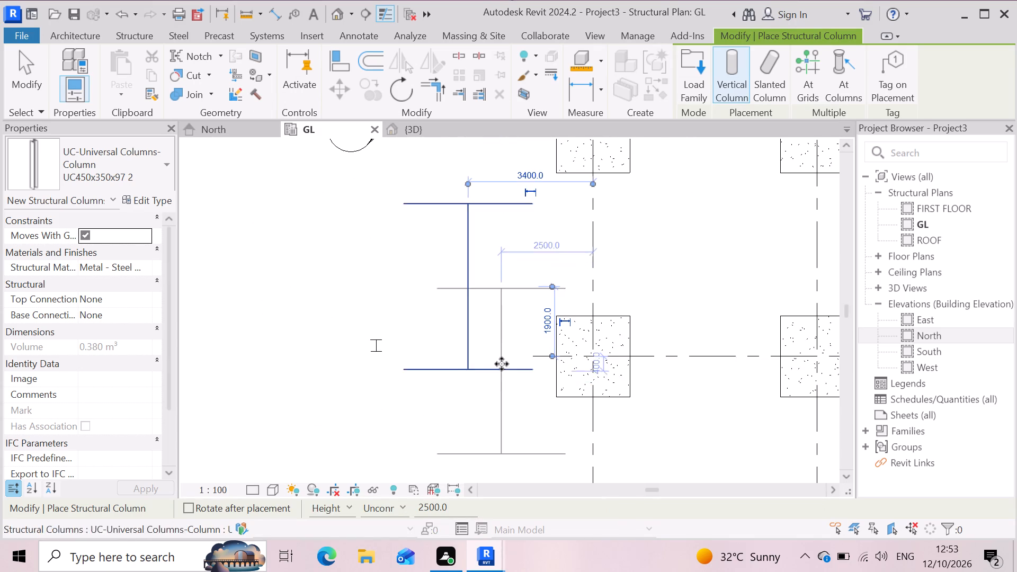
scroll(502, 364, "up", 2)
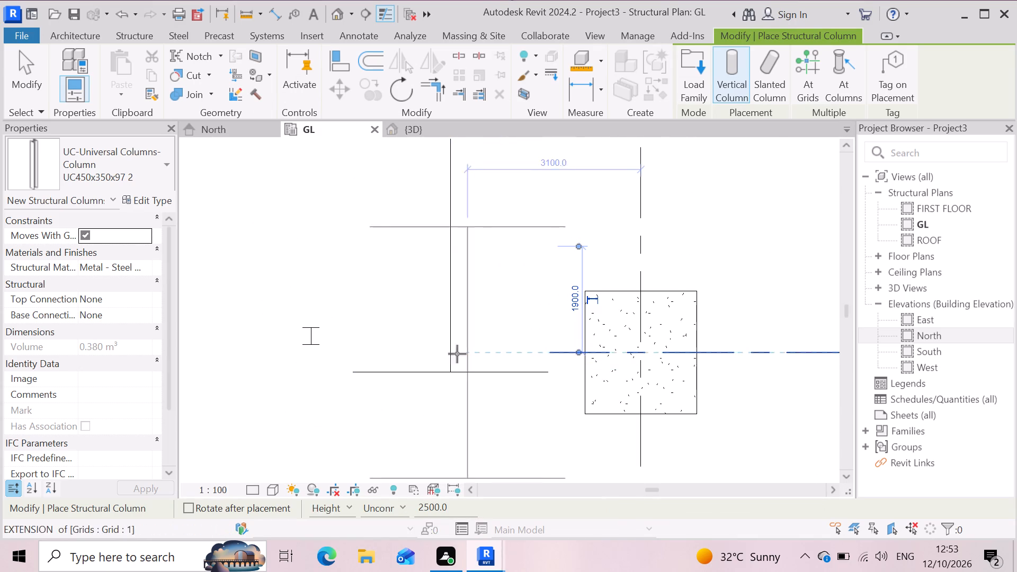
Duplicate the UC450x350x97 2 column type under the name UC152x100x97 2 2.
left_click(139, 200)
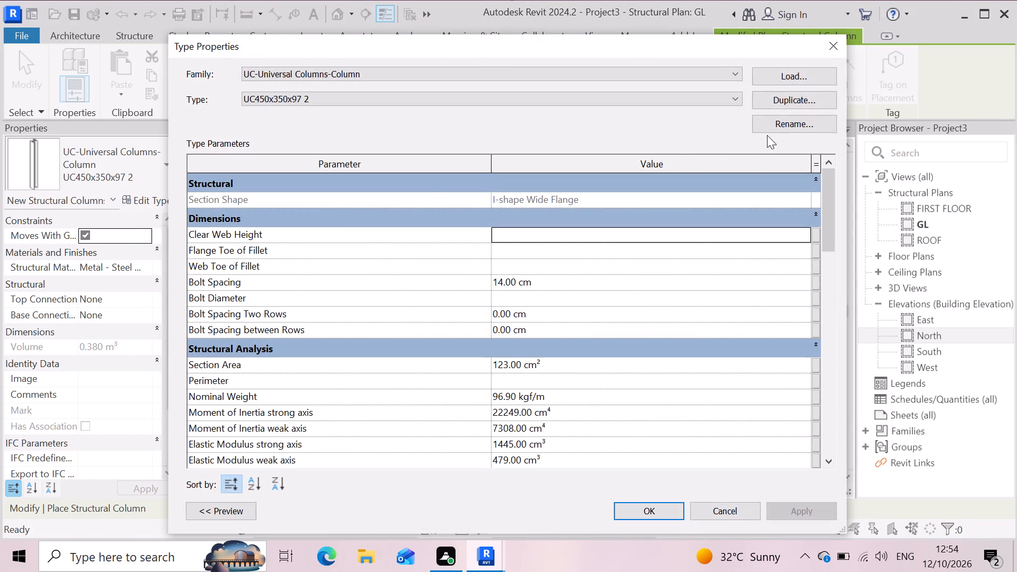
left_click(781, 102)
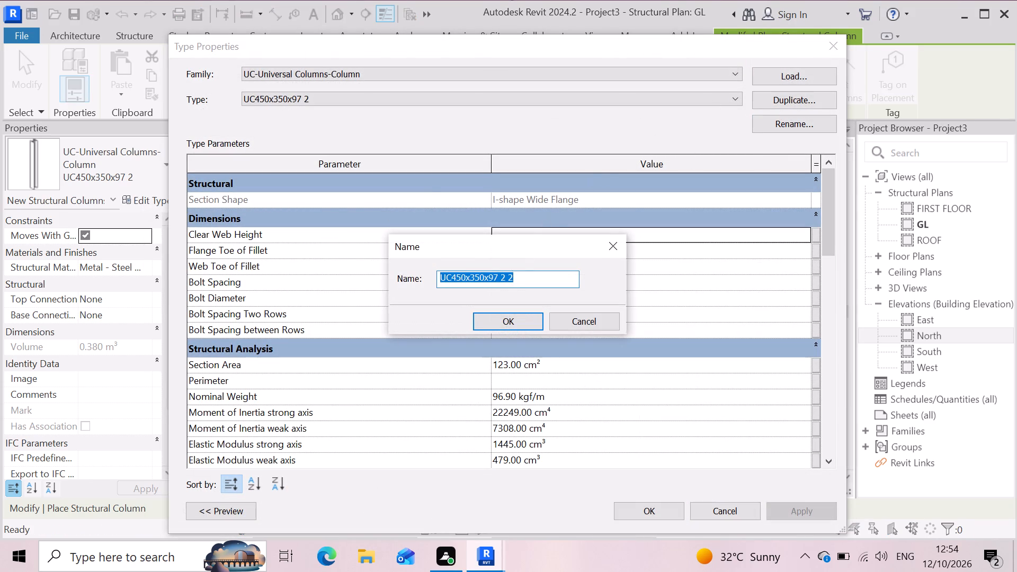
left_click(466, 275)
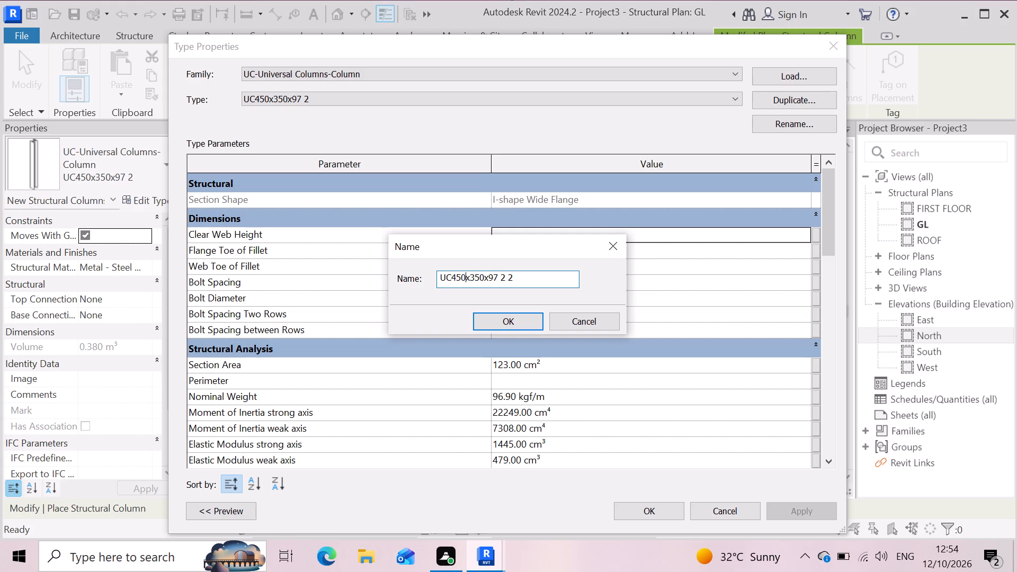
key("BackSpace")
key("BackSpace")
key("BackSpace")
type("15")
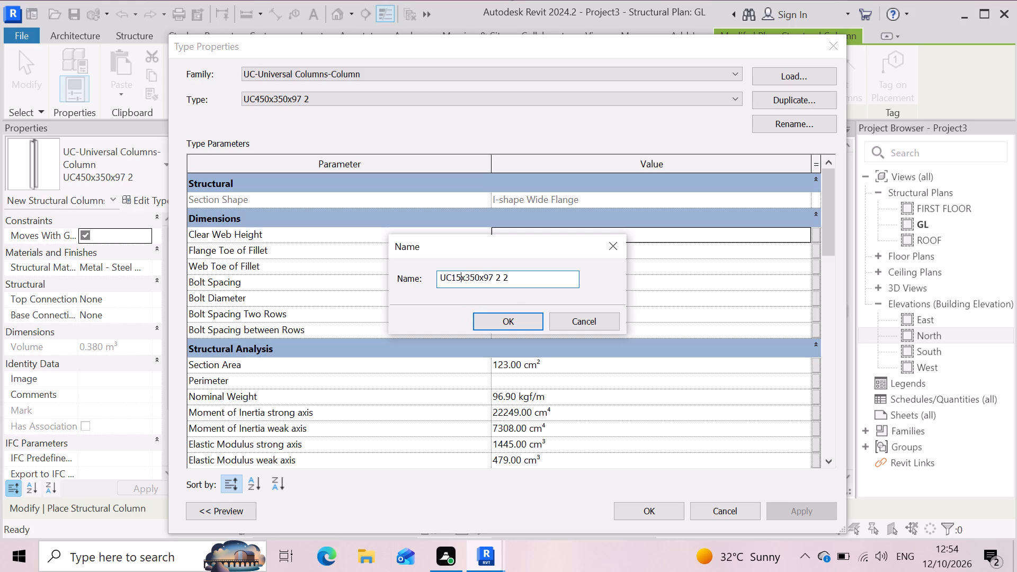
key("0")
key("BackSpace")
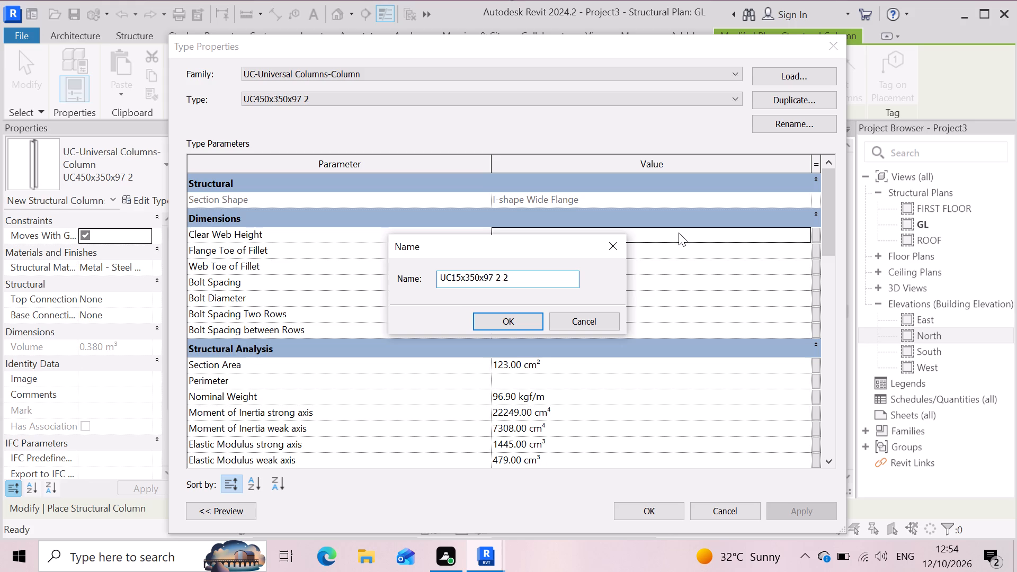
key("2")
left_click(483, 275)
key("BackSpace")
key("BackSpace")
key("BackSpace")
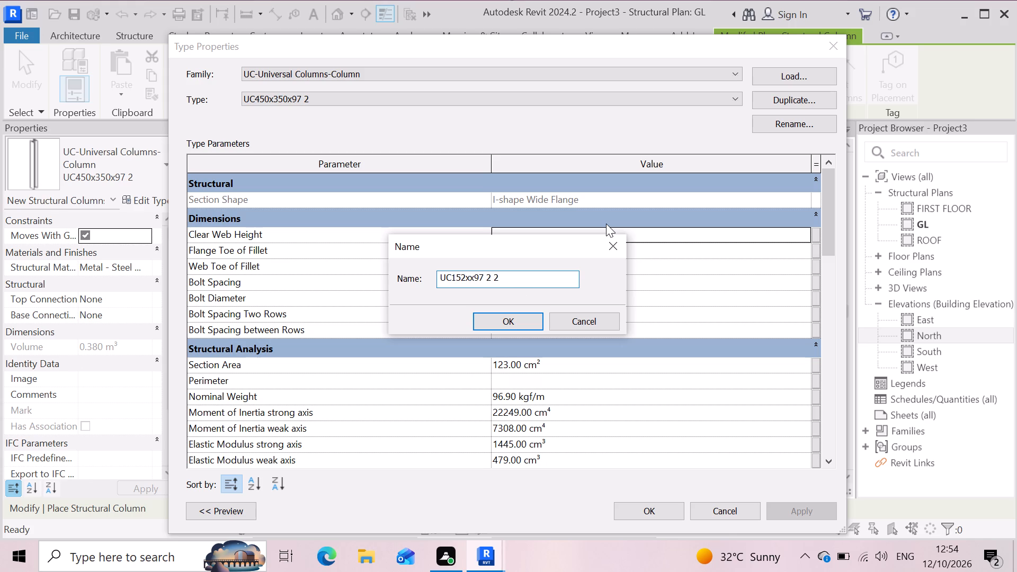
type("100")
key("Return")
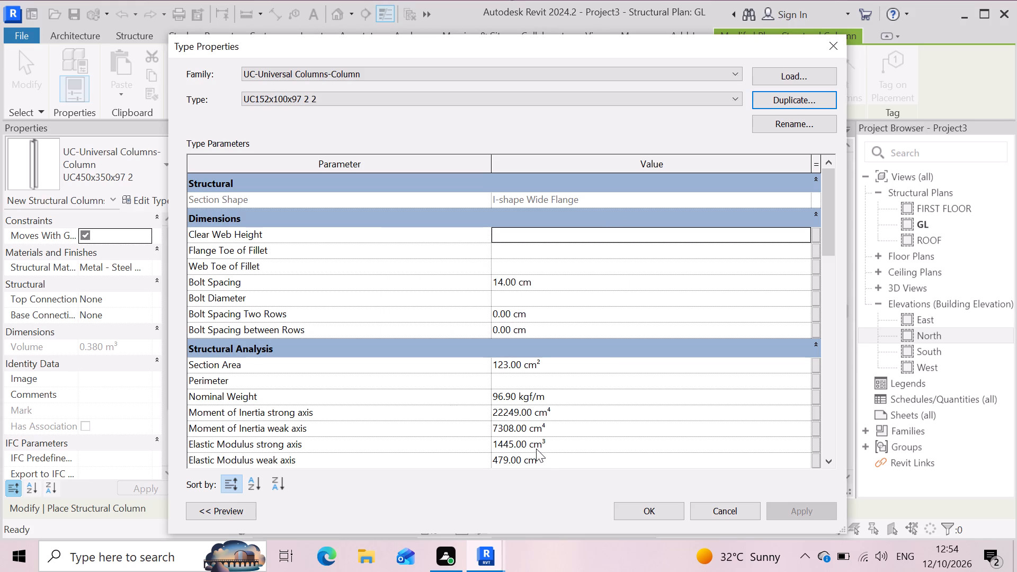
Set the UC152x100x97 2 2 type's section Width to 100 cm and Height to 150 cm, and apply the changes.
scroll(564, 413, "down", 6)
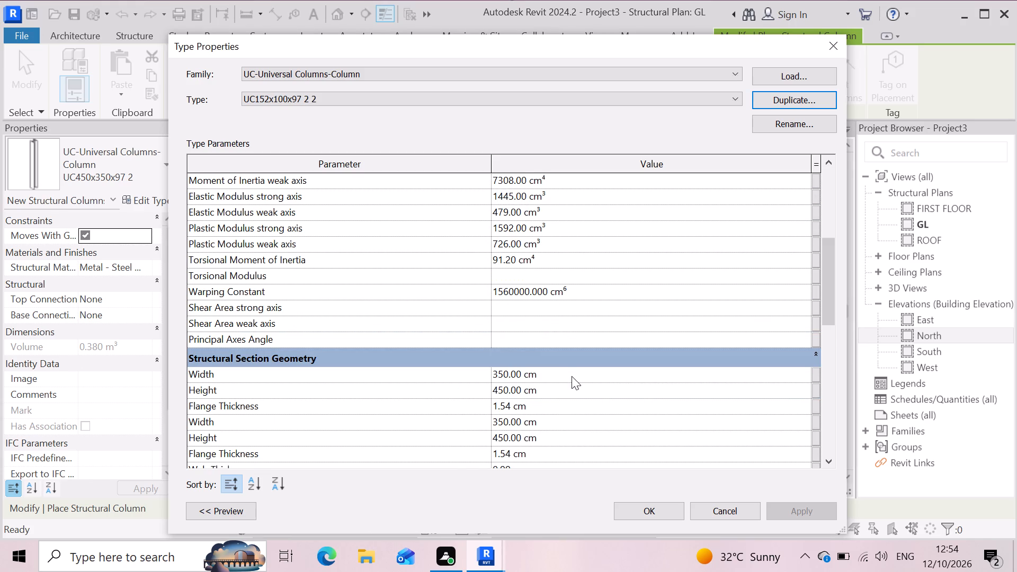
left_click(570, 376)
key("1")
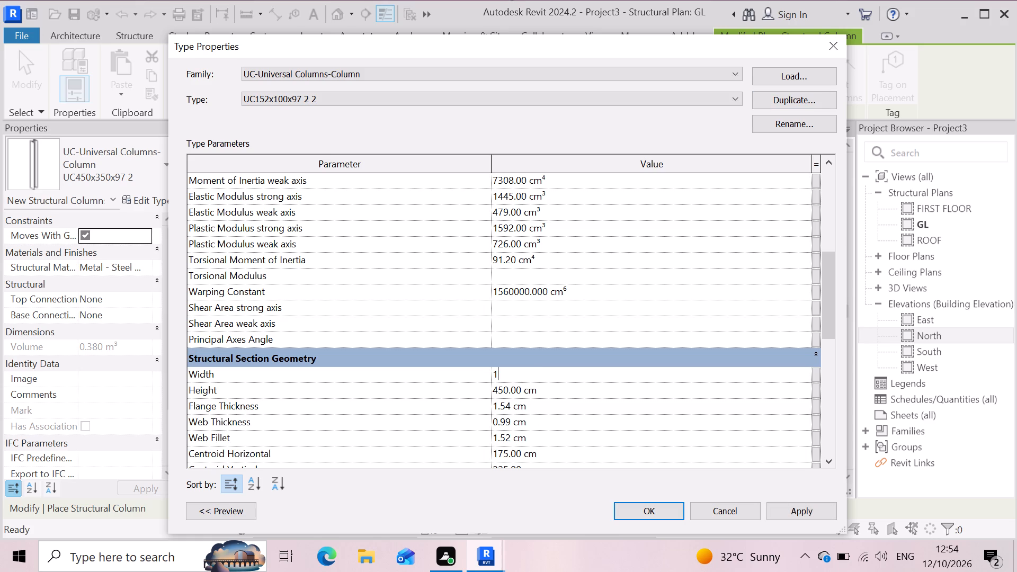
type("50")
left_click(547, 392)
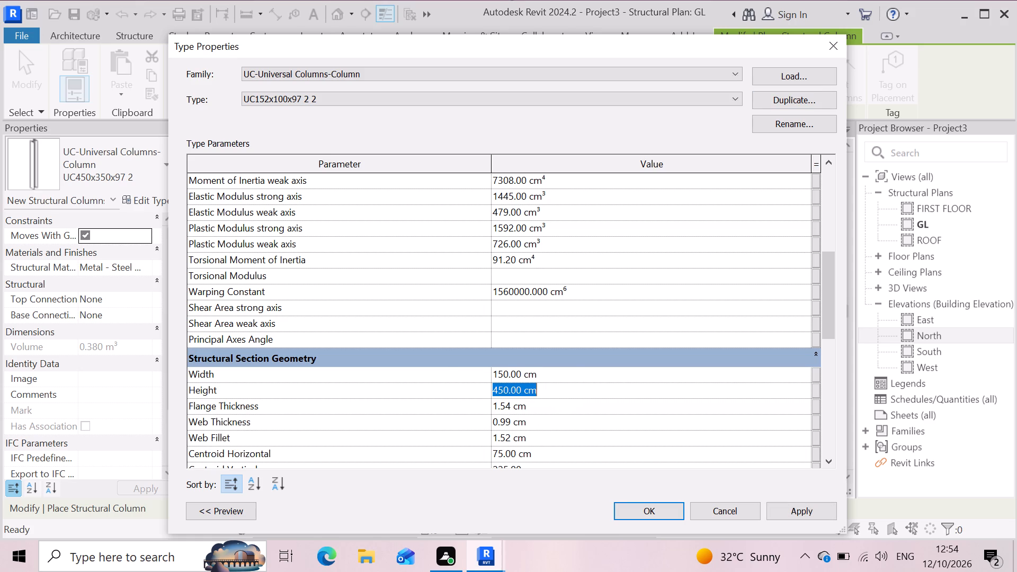
type("15")
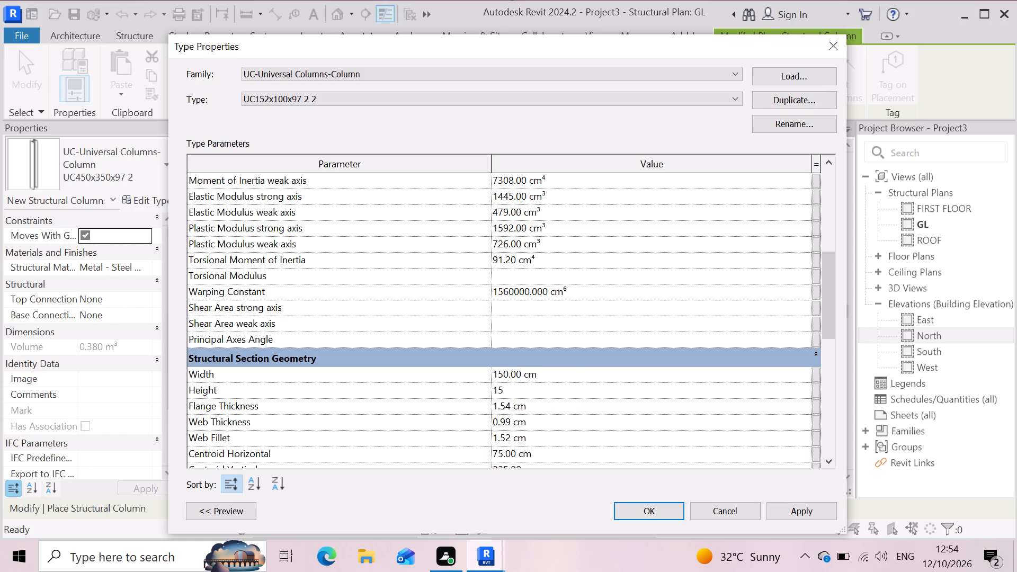
key("0")
left_click(540, 372)
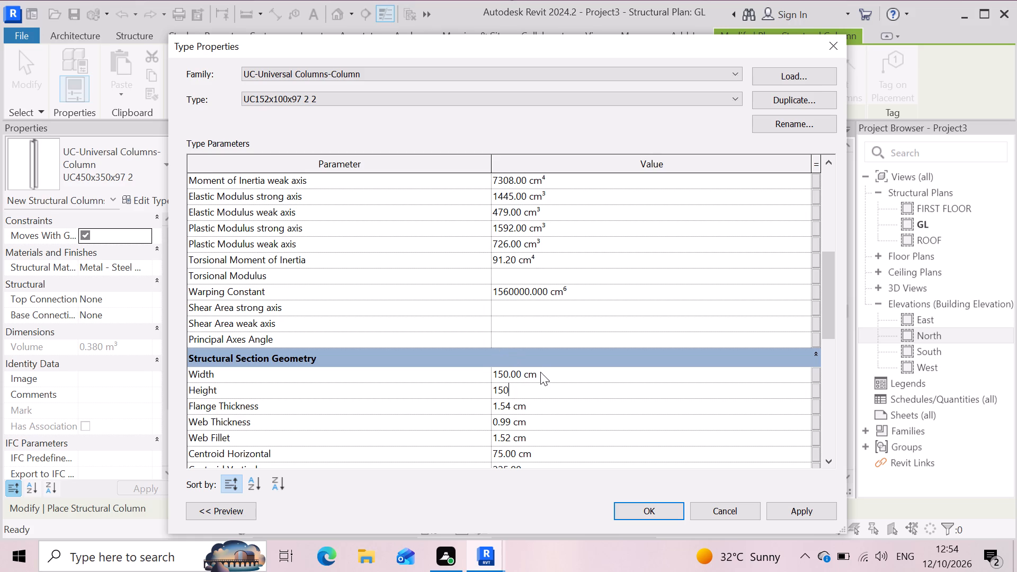
left_click(542, 373)
left_click_drag(542, 372, 468, 360)
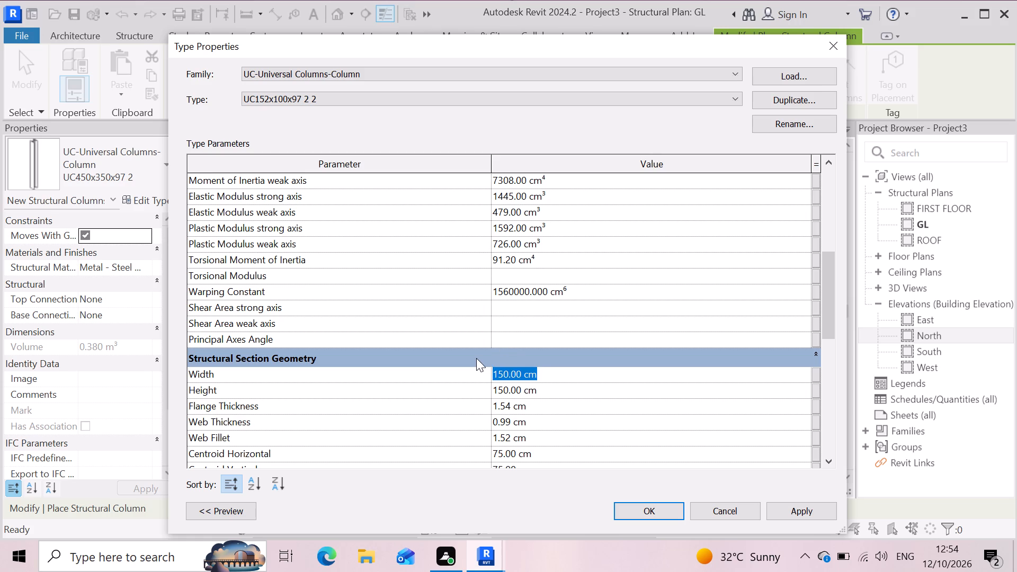
type("100")
key("Return")
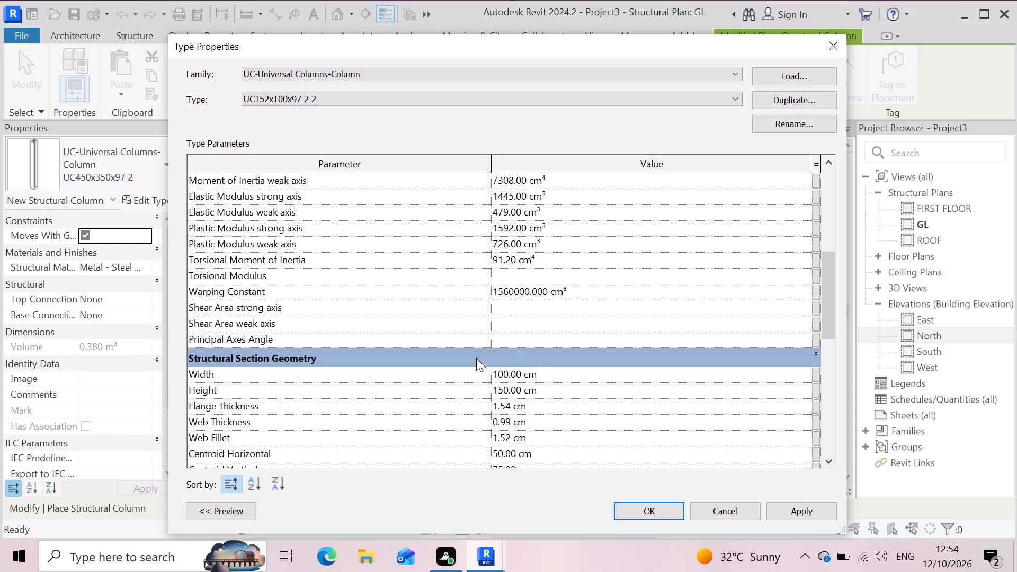
left_click(819, 511)
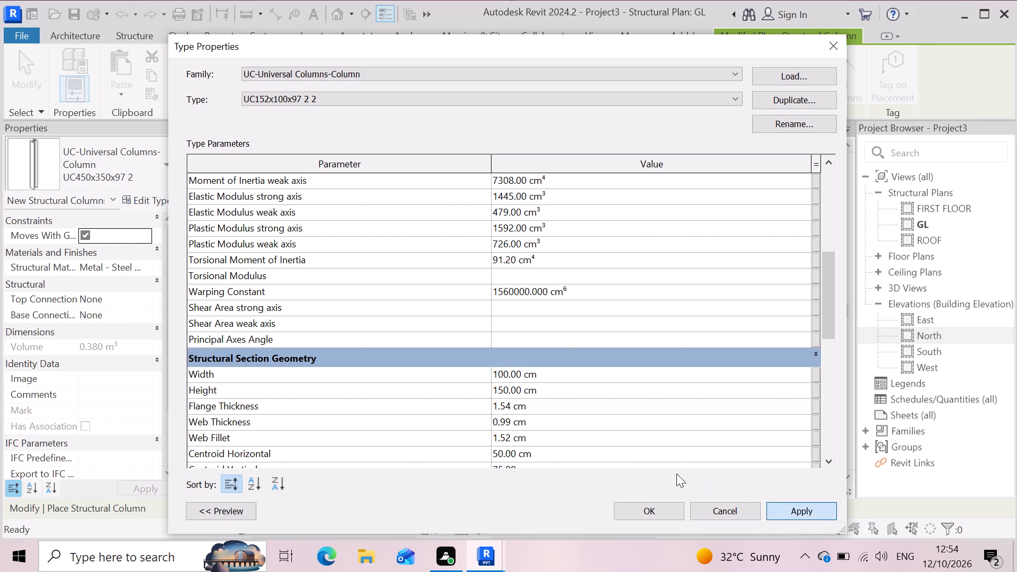
left_click(648, 510)
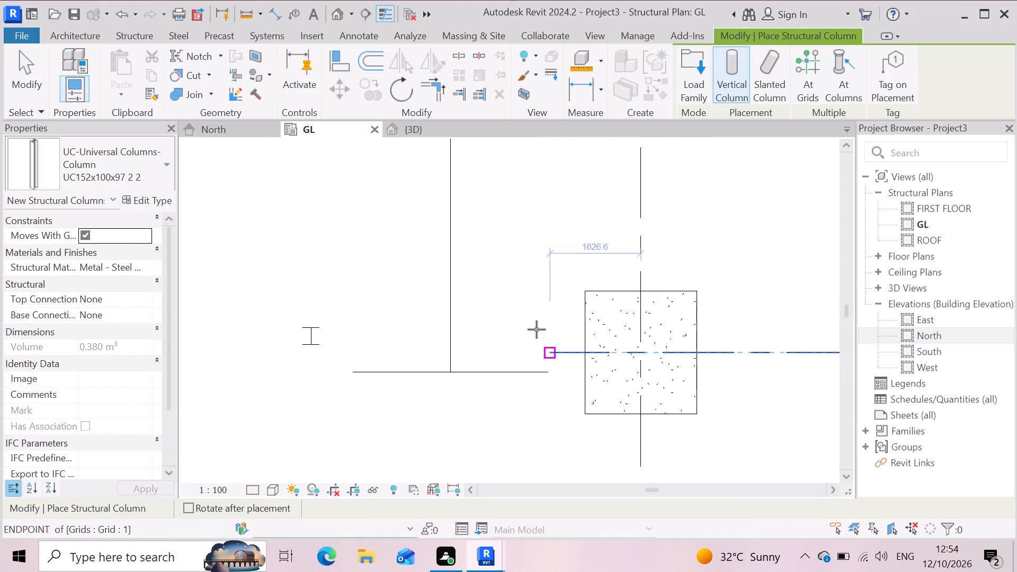
Place a UC152x100x97 2 2 column left of the footing, about 2300 mm from its vertical grid line and 1000 mm above its horizontal one.
left_click(511, 297)
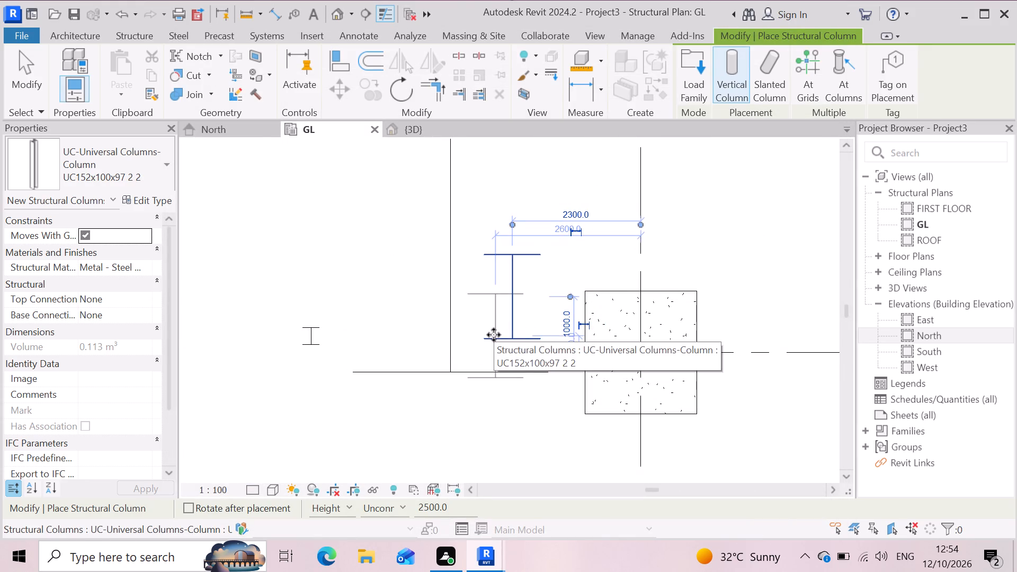
key("Escape")
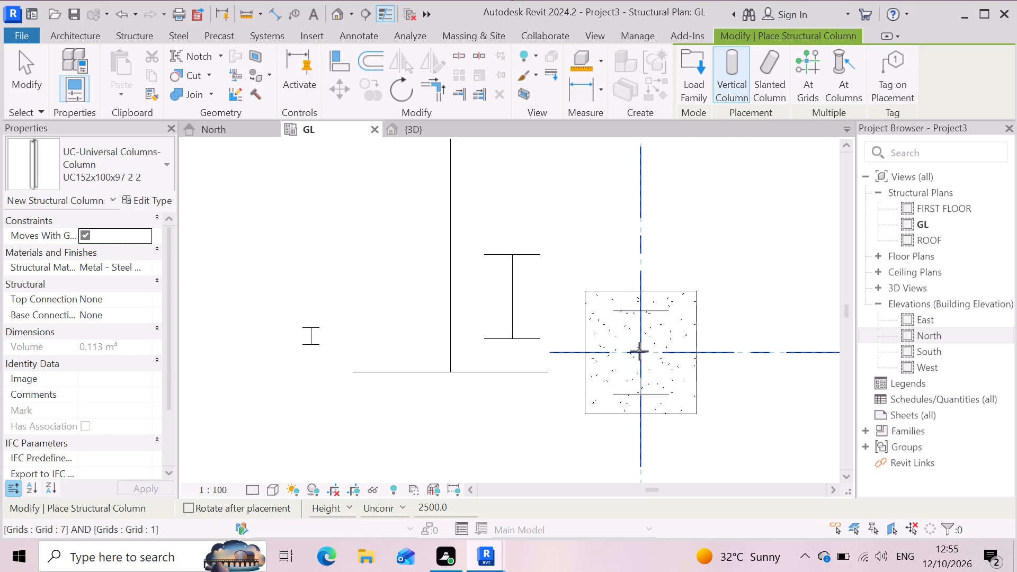
Duplicate the UC152x100x97 2 2 column type under the name UC57x152x97 2 2 2.
left_click(155, 198)
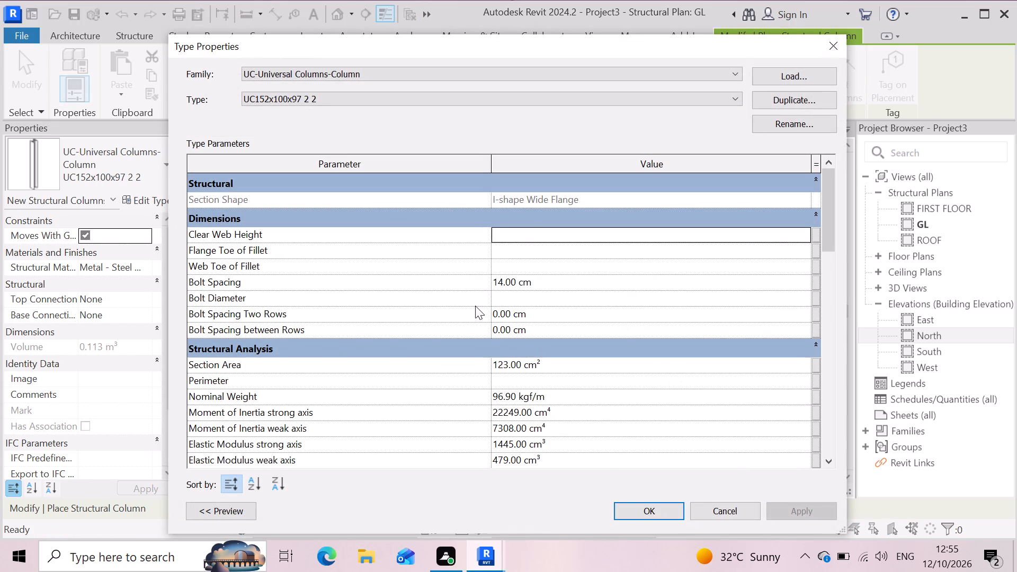
left_click(791, 100)
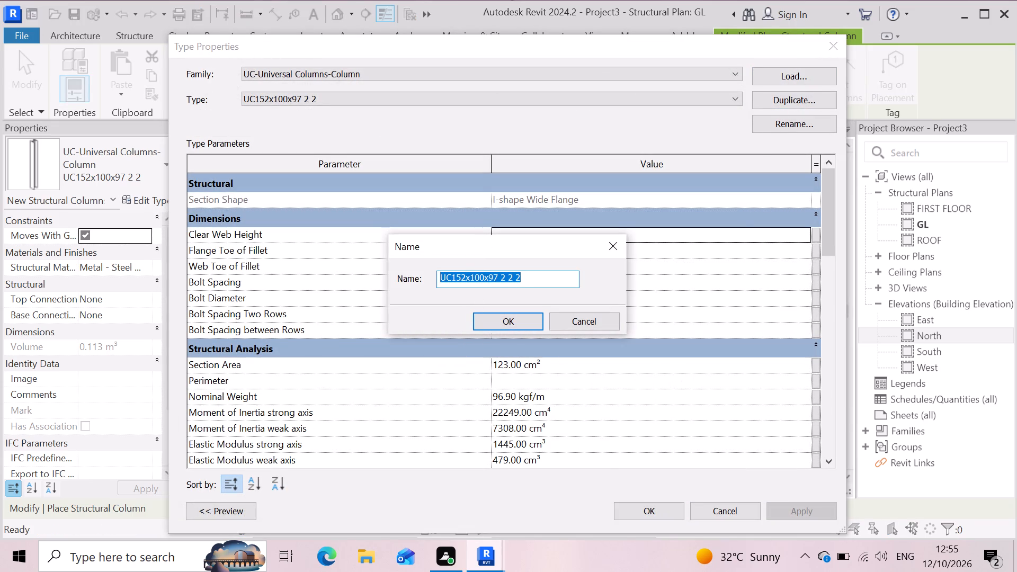
left_click(465, 277)
key("BackSpace")
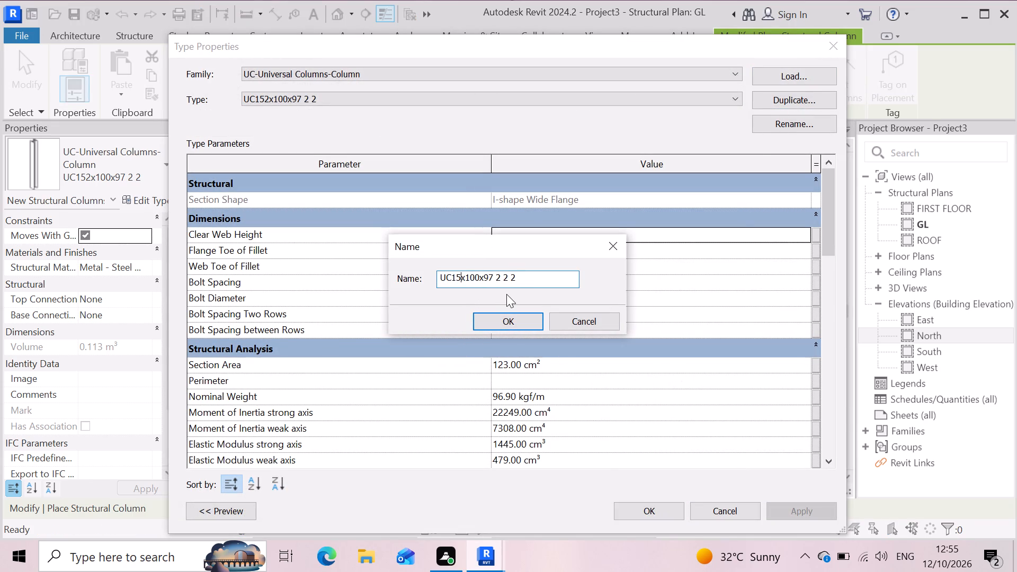
key("BackSpace")
key("BackSpace")
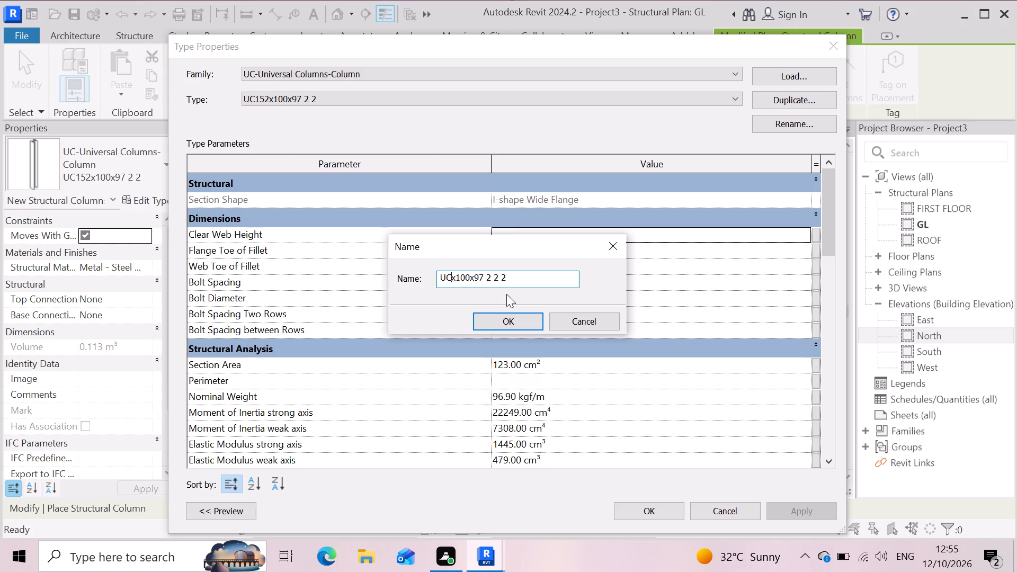
type("57")
left_click(478, 275)
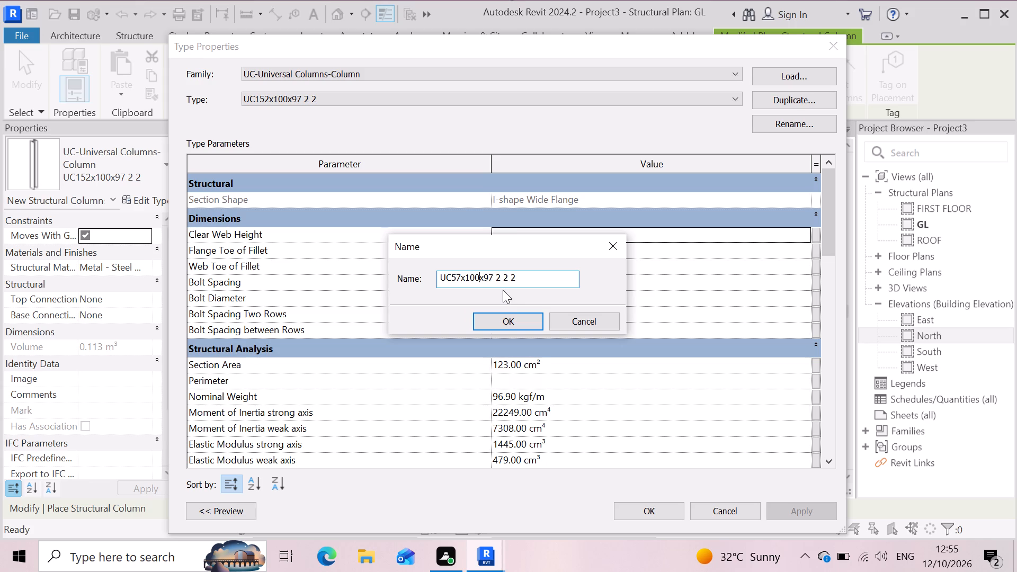
key("BackSpace")
key("BackSpace")
key("BackSpace")
type("152")
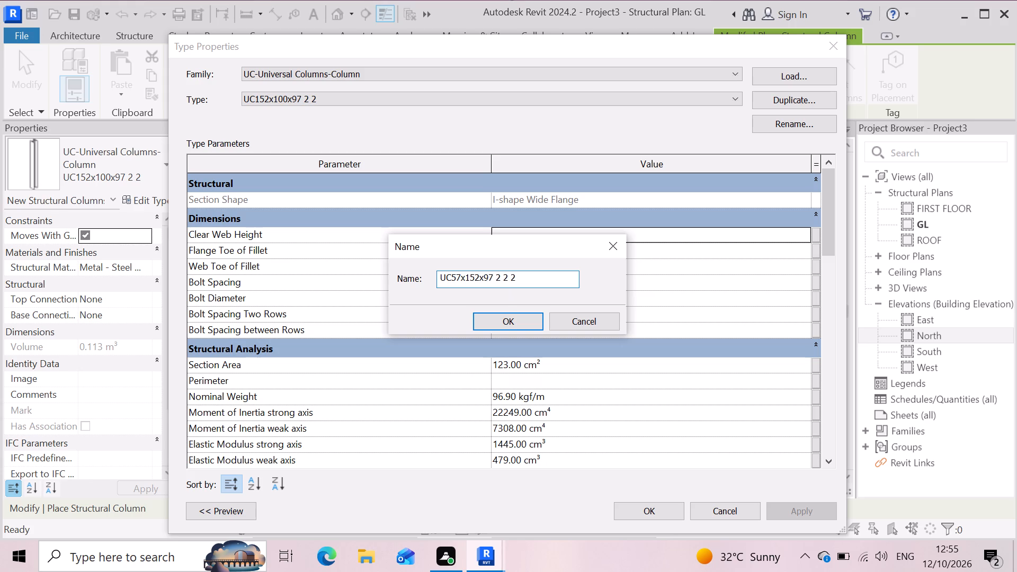
left_click(524, 325)
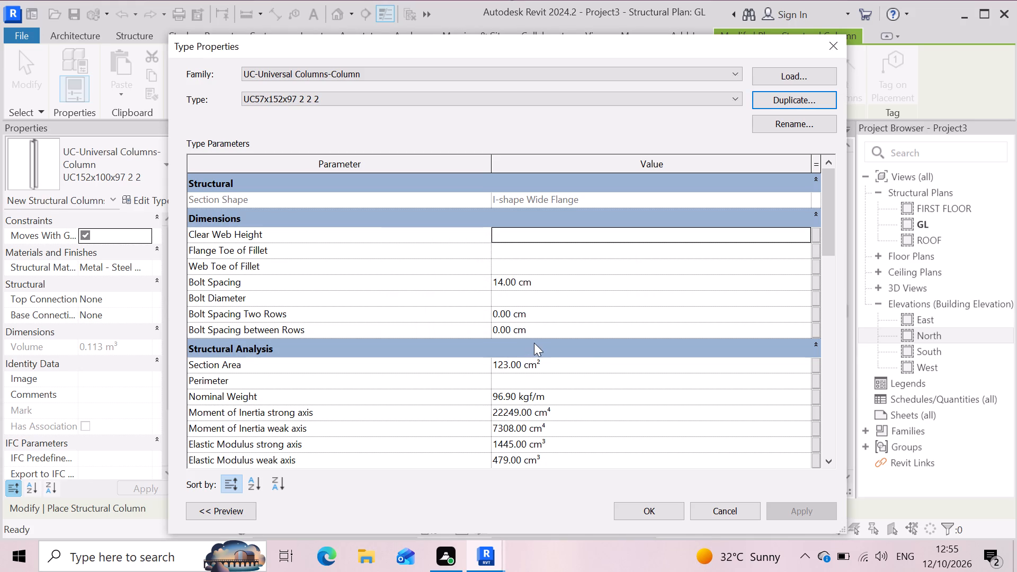
Set the UC57x152x97 2 2 2 type's section Width to 152 cm and Height to 57 cm, and apply the changes.
scroll(593, 359, "down", 6)
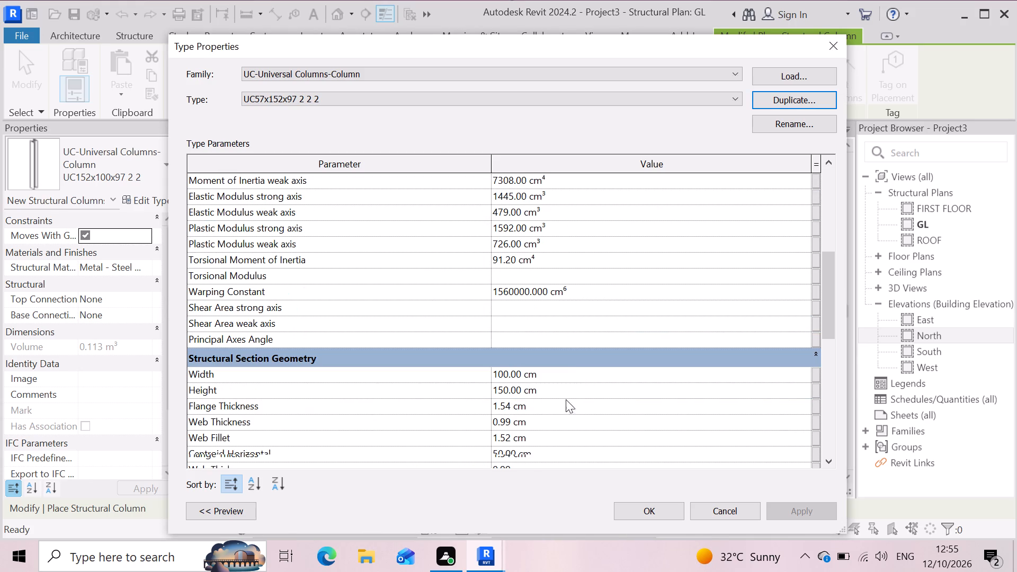
left_click(557, 377)
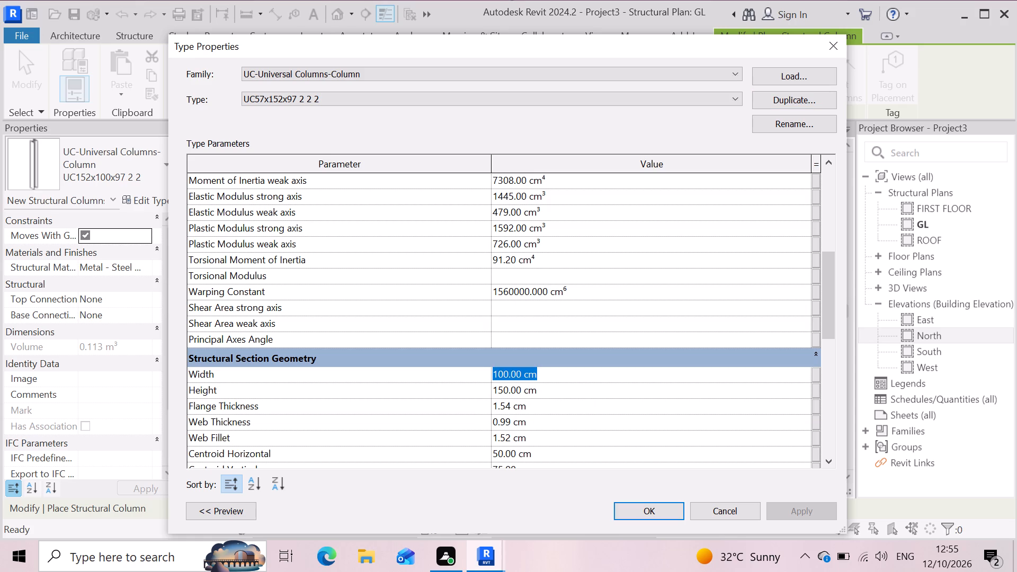
type("152")
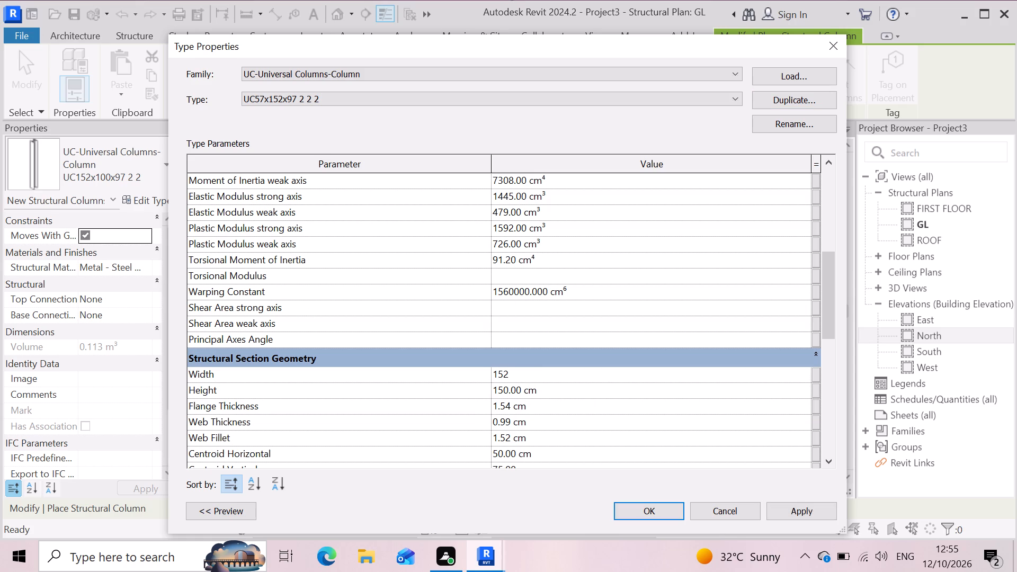
left_click(558, 393)
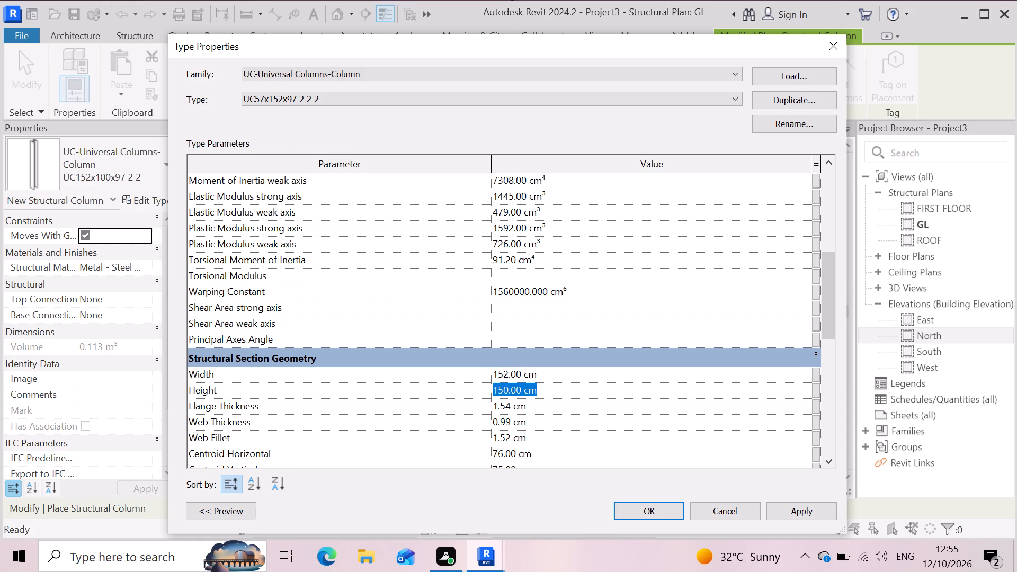
type("576")
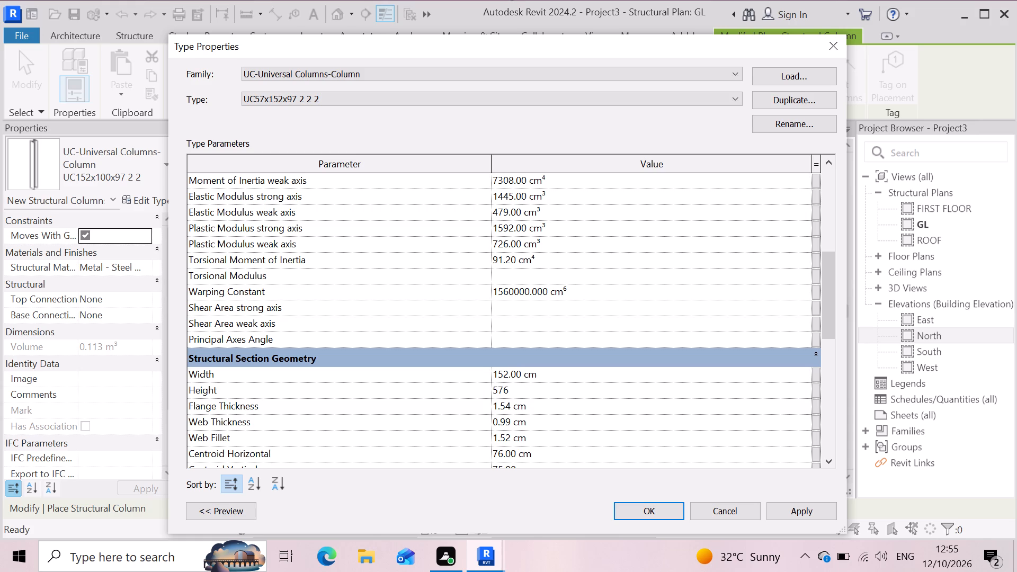
key("BackSpace")
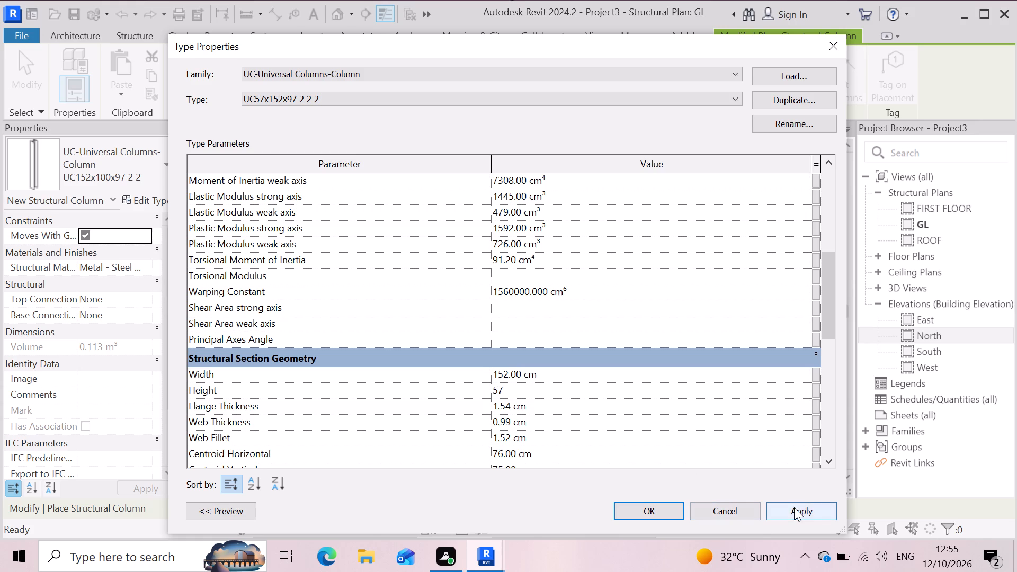
left_click(794, 507)
left_click(650, 507)
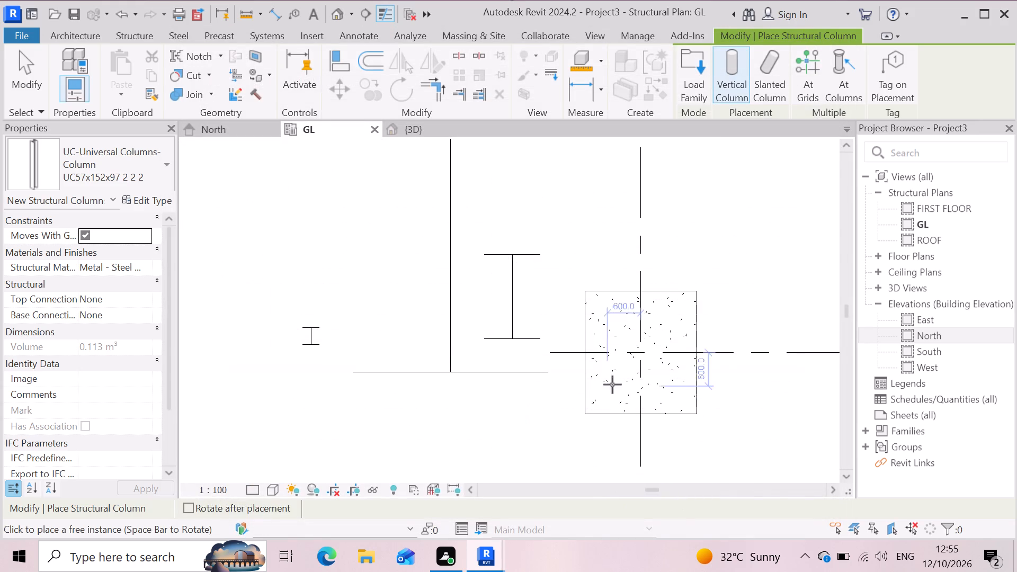
Place a UC57x152x97 2 2 2 column left of the footing, about 5000 mm from its vertical grid line and 1000 mm above its horizontal one.
scroll(591, 370, "up", 1)
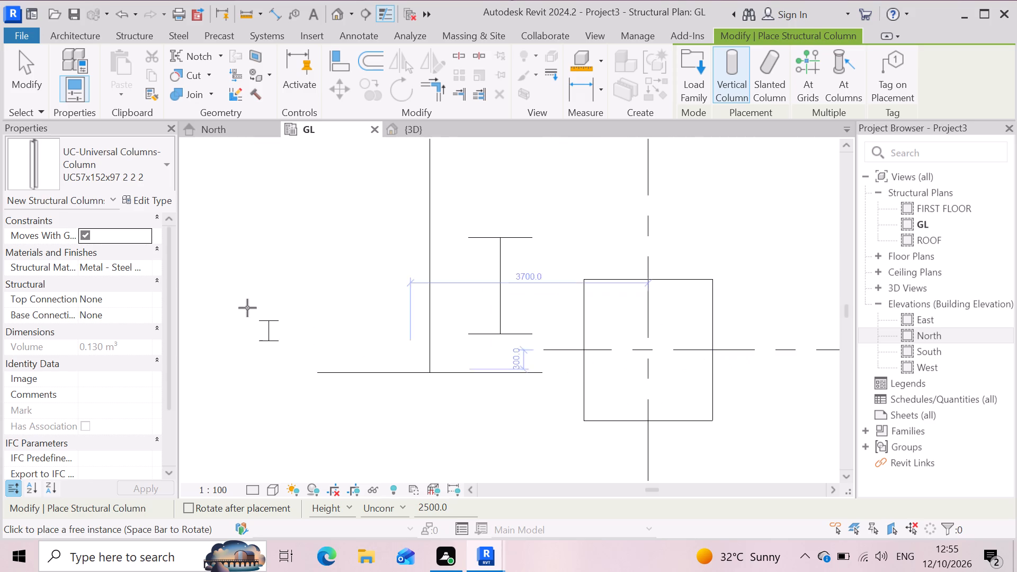
left_click(329, 290)
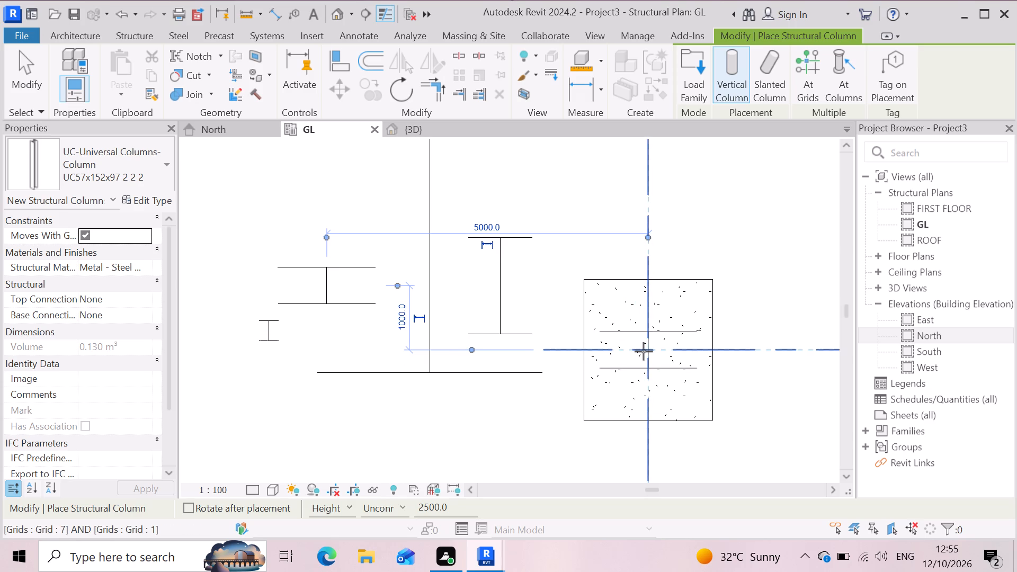
Duplicate the UC57x152x97 2 2 2 column type under the name UC57x60x97 2 2 2 2.
left_click(148, 199)
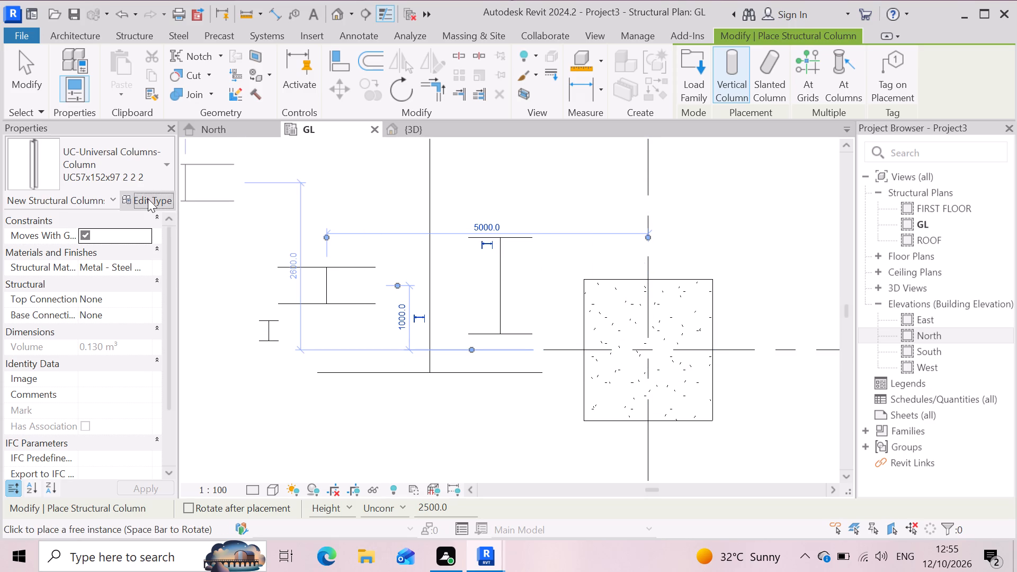
left_click(792, 98)
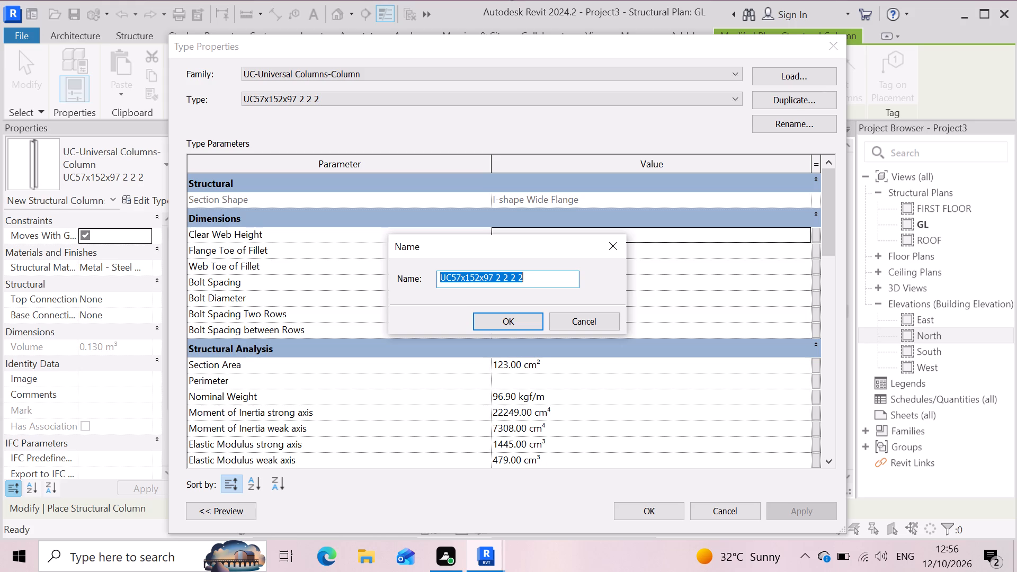
left_click(479, 278)
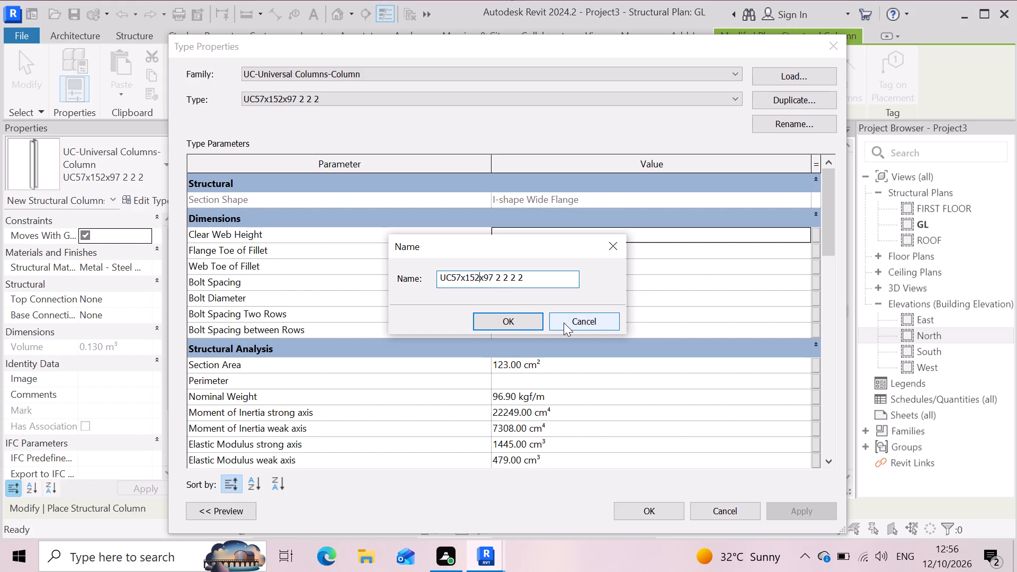
key("BackSpace")
key("BackSpace")
key("BackSpace")
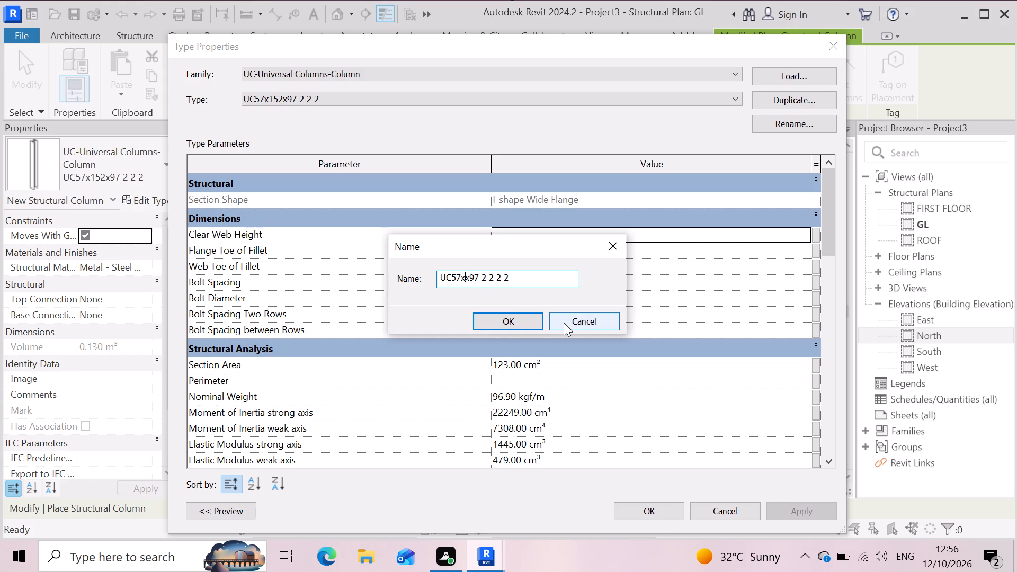
type("60")
left_click(508, 316)
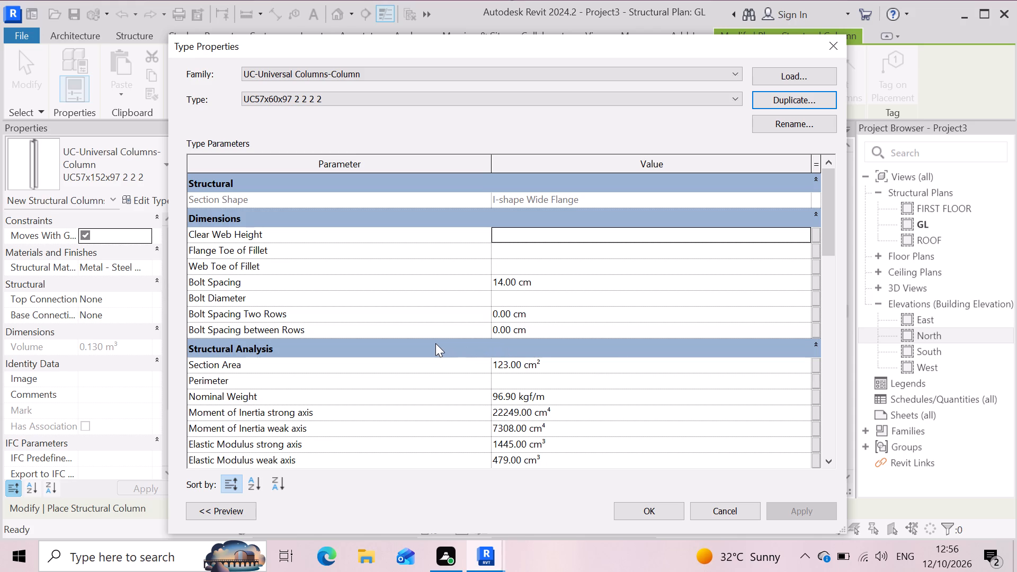
Set the UC57x60x97 2 2 2 2 type's section Width to 100 cm.
scroll(576, 373, "down", 6)
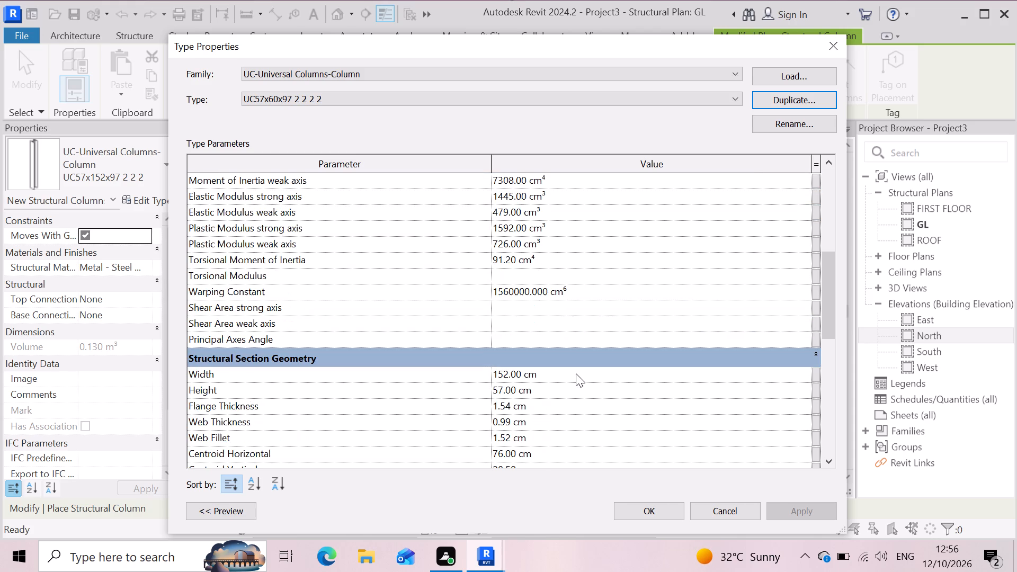
scroll(575, 373, "down", 3)
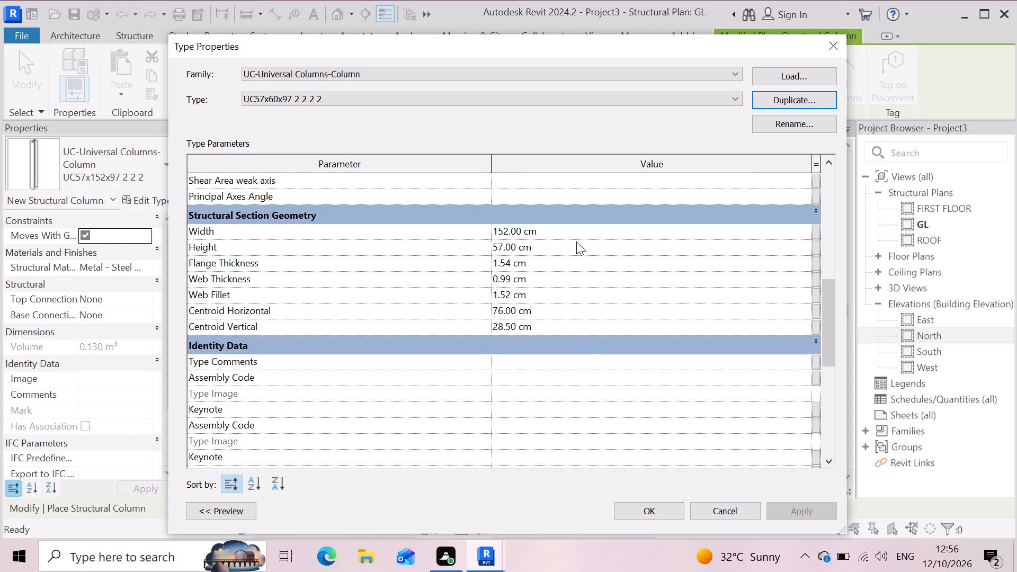
left_click(573, 235)
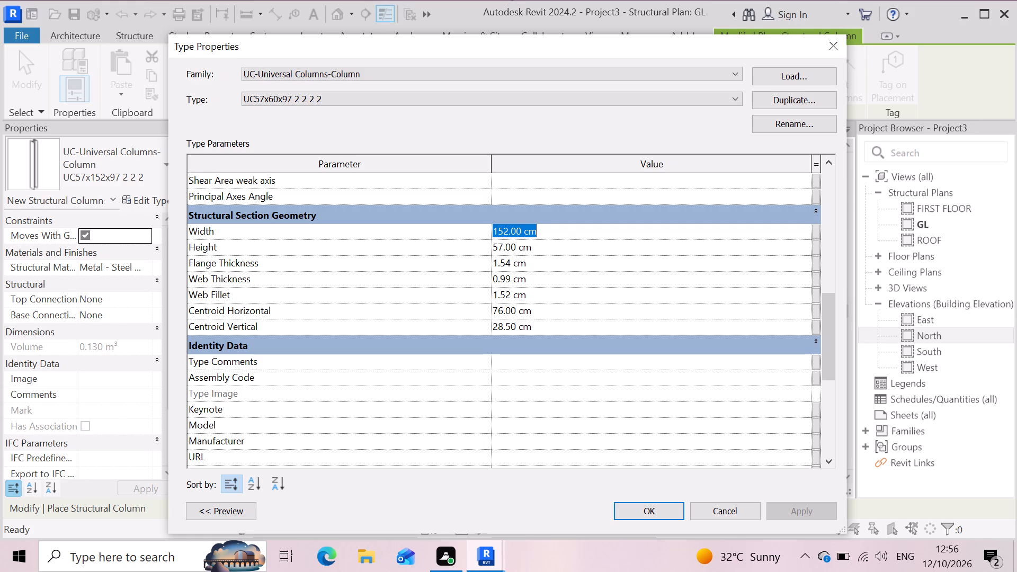
key("1")
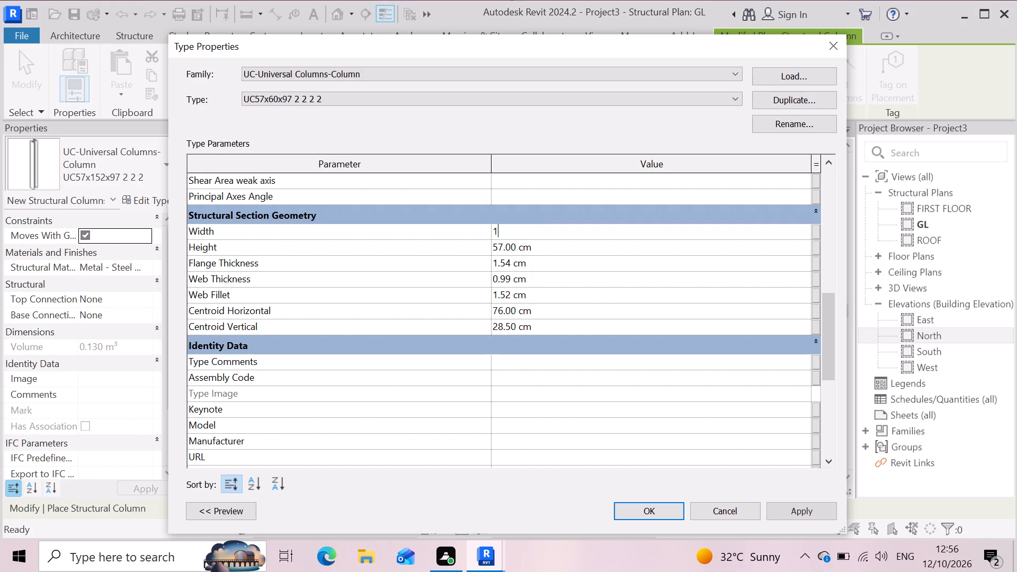
type("00")
key("Return")
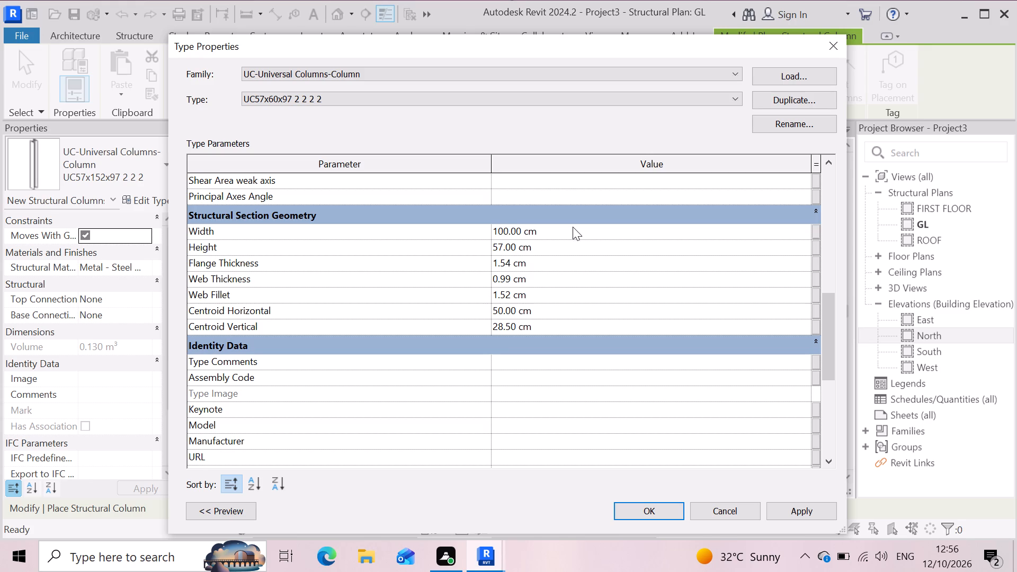
Set the UC57x60x97 2 2 2 2 type's section Height to 120 cm.
left_click(530, 245)
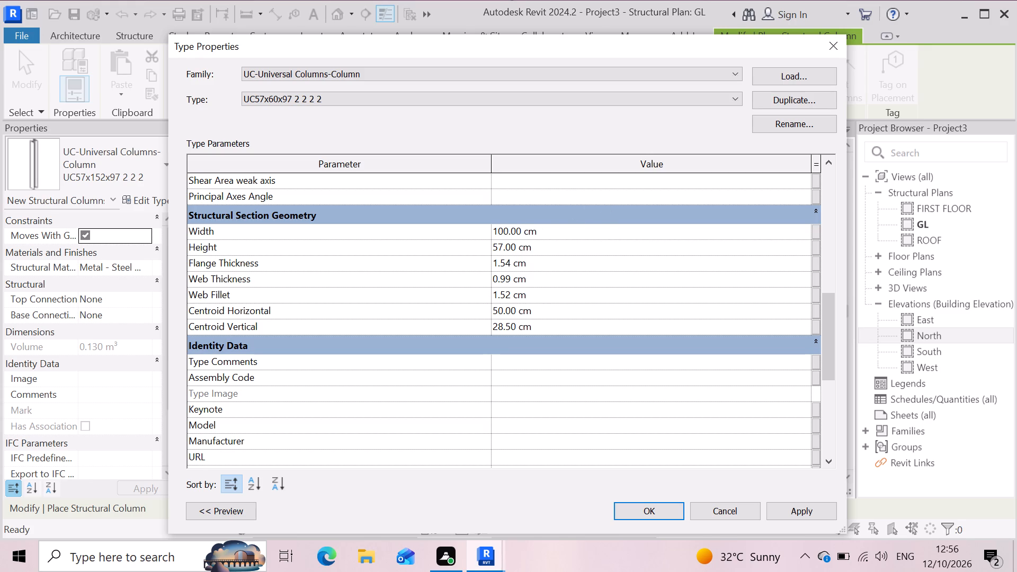
left_click(536, 248)
key("BackSpace")
key("BackSpace")
key("BackSpace")
key("BackSpace")
key("BackSpace")
key("BackSpace")
key("BackSpace")
key("BackSpace")
key("BackSpace")
key("BackSpace")
key("BackSpace")
key("BackSpace")
key("BackSpace")
key("BackSpace")
type("12")
key("0")
key("BackSpace")
key("0")
key("Return")
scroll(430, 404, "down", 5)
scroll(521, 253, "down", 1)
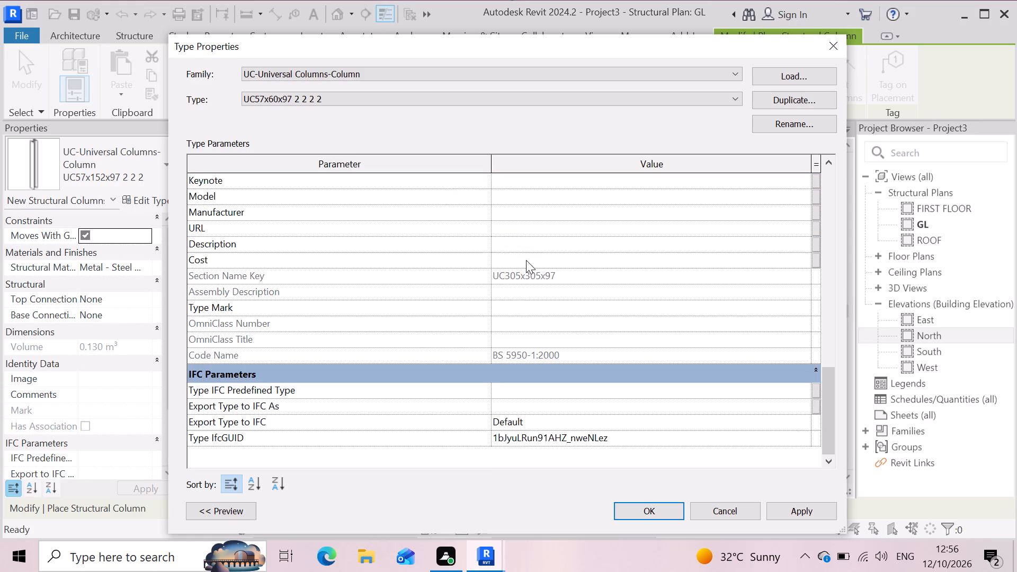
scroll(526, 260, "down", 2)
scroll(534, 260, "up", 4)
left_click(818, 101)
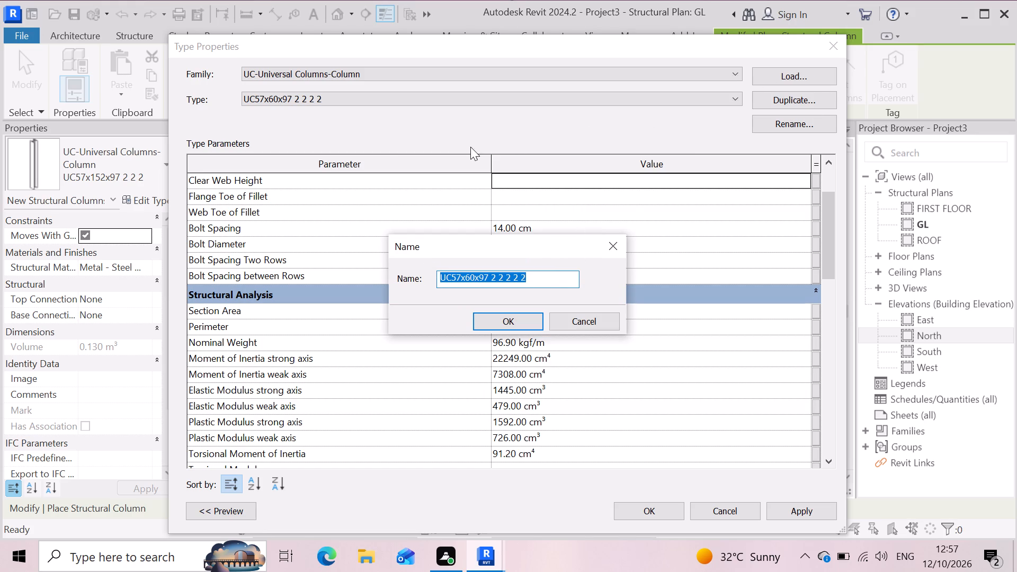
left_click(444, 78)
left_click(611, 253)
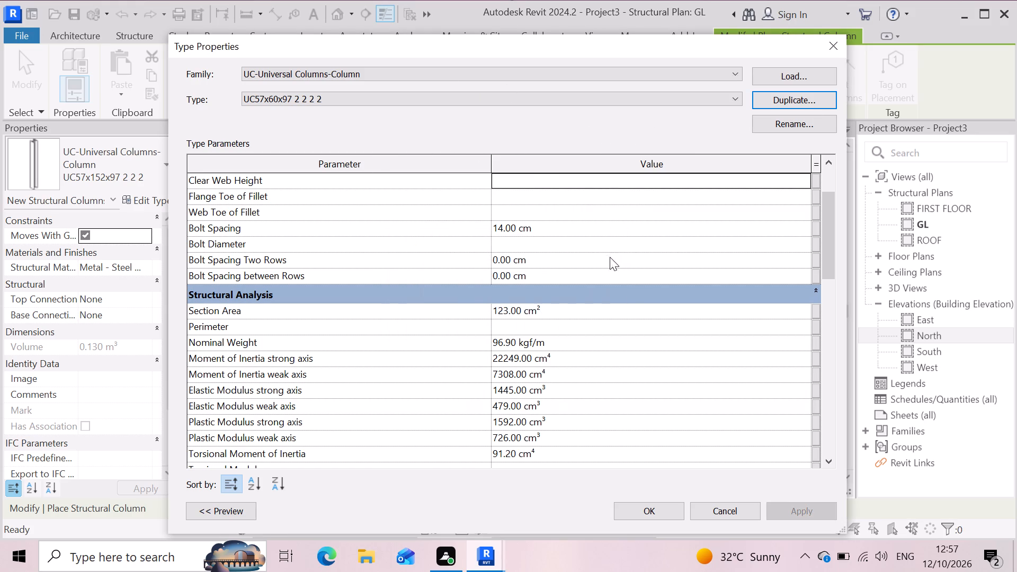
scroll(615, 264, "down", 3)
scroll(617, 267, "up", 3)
Duplicate the UC57x60x97 2 2 2 2 column type under the name UC57x60x97 2 2 2 2 2.
left_click(789, 100)
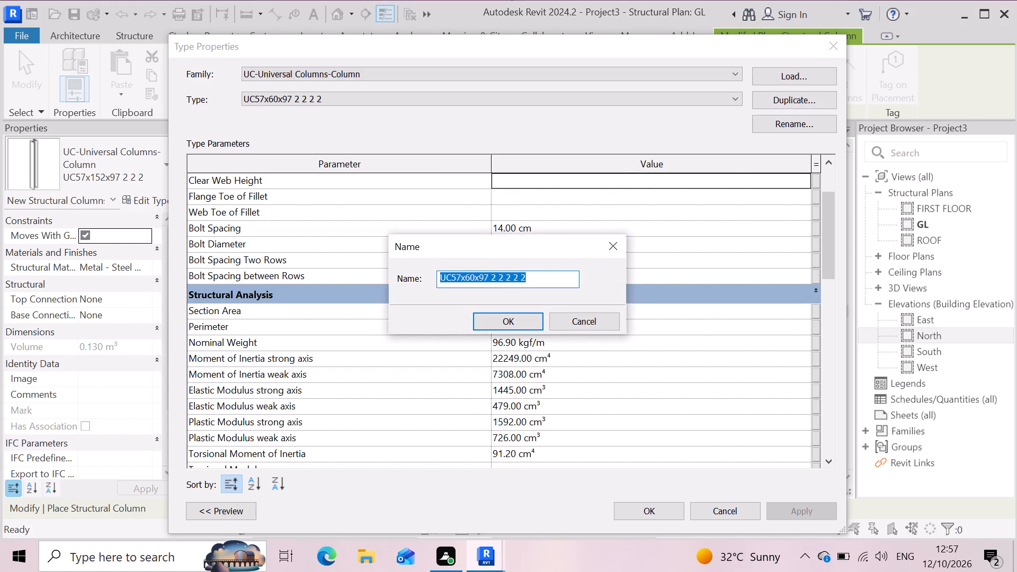
left_click(536, 274)
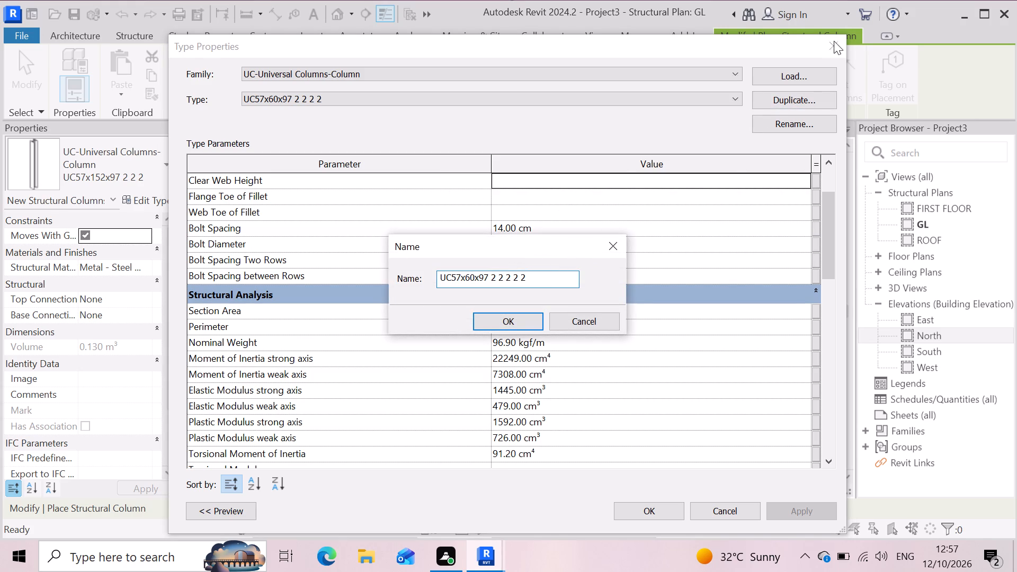
left_click(822, 42)
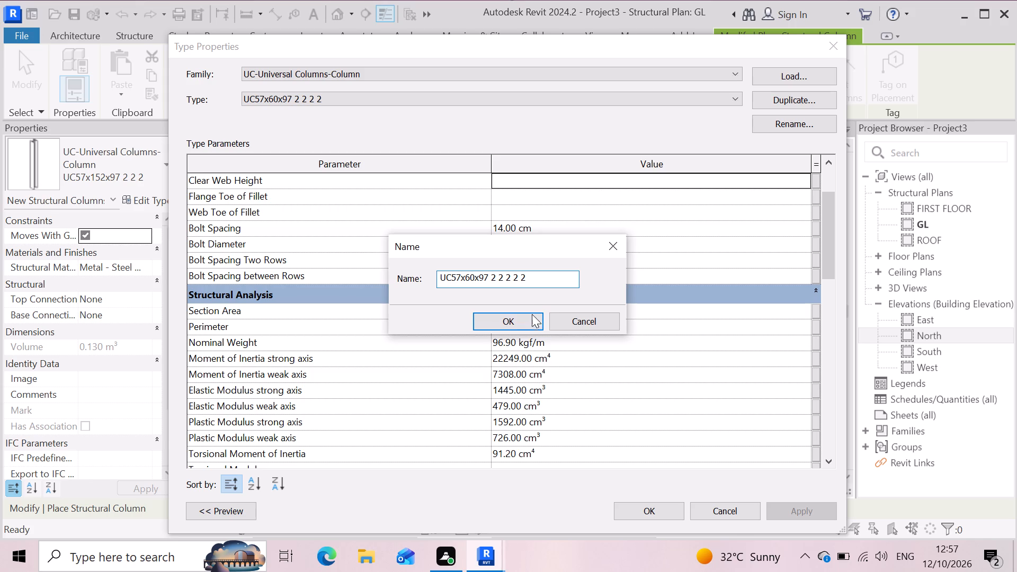
left_click(526, 317)
scroll(555, 270, "down", 7)
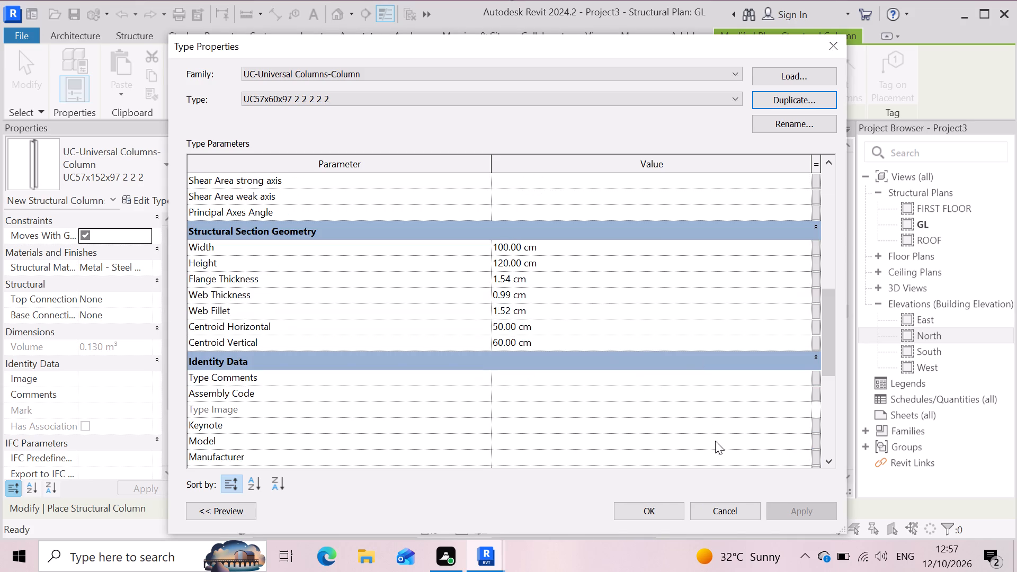
left_click(648, 515)
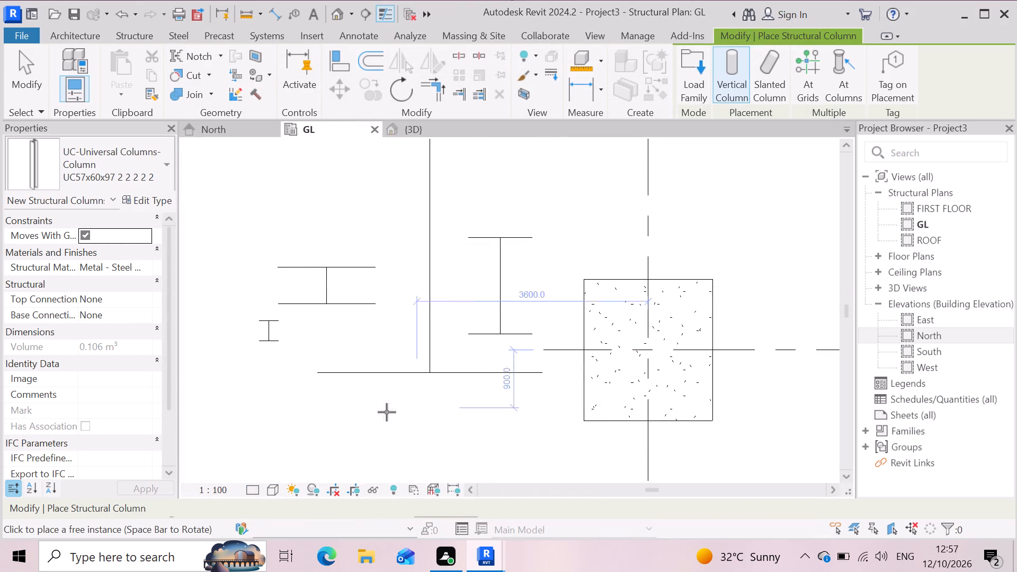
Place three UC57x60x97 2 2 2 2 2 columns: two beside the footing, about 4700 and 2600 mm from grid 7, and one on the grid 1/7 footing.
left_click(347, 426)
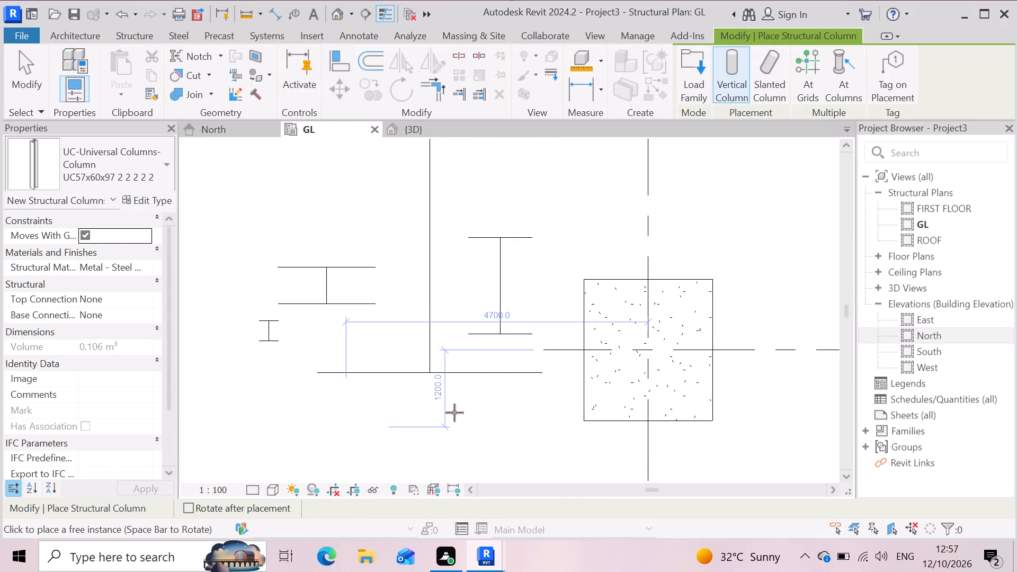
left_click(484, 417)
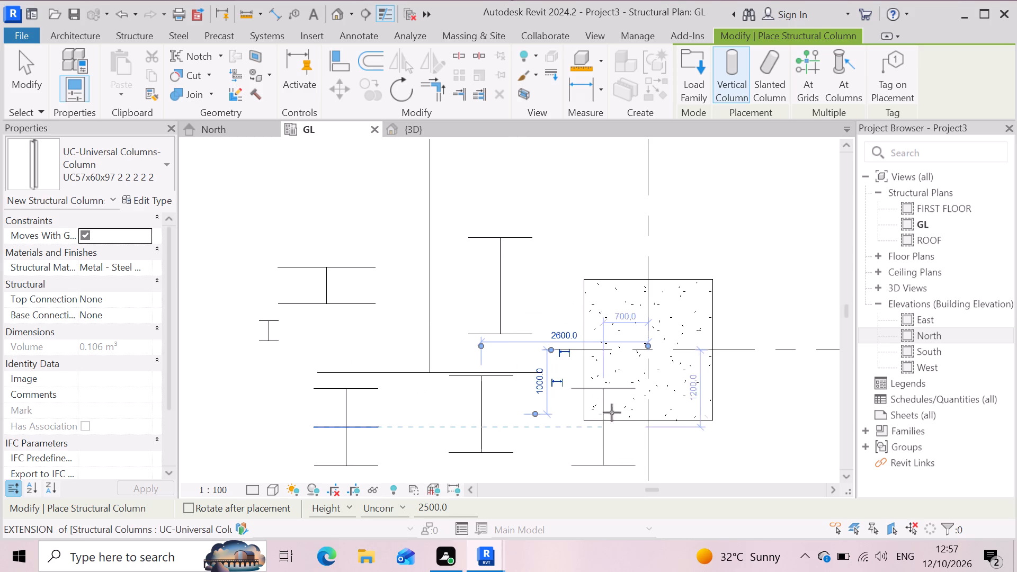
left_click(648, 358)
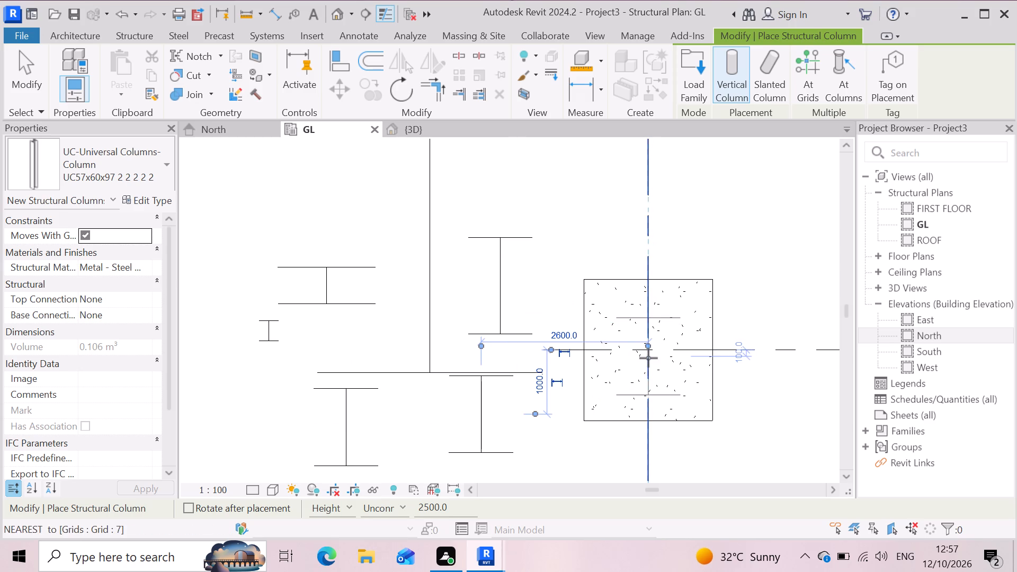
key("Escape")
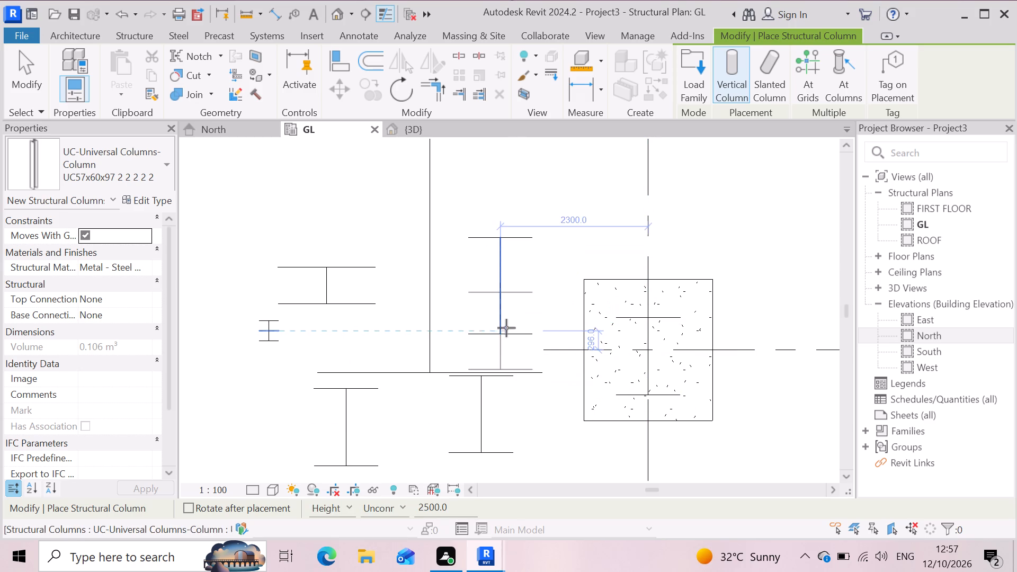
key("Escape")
Delete the six loose steel columns standing beside the footing at grids 1 and 7.
left_click(502, 309)
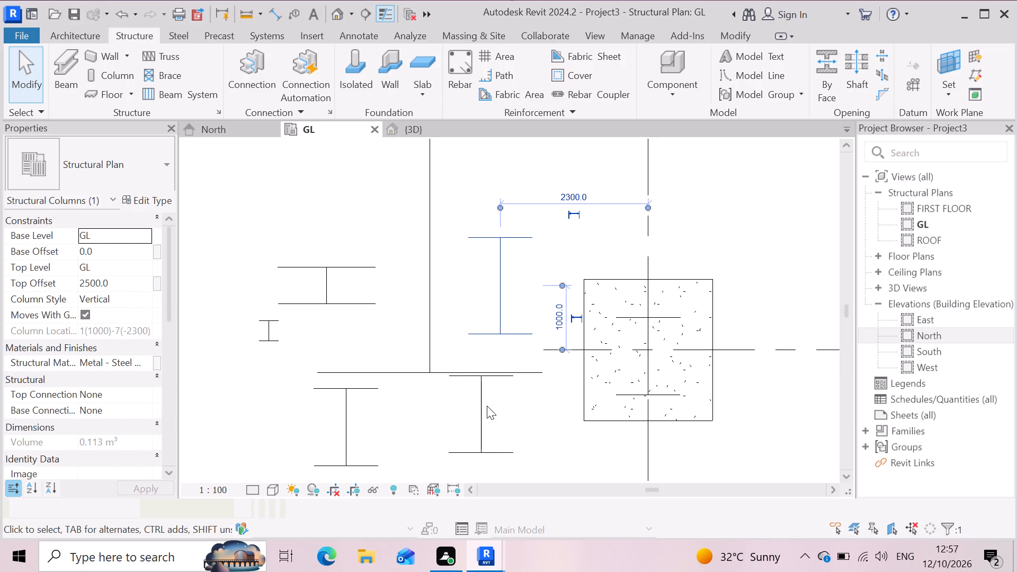
left_click(480, 416)
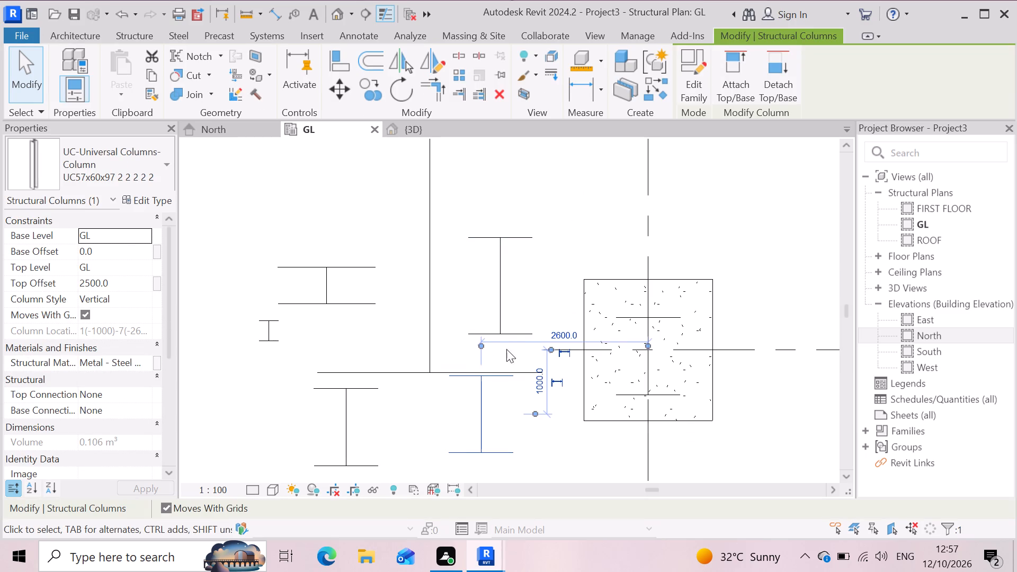
left_click(501, 300, "ctrl")
left_click(428, 314, "ctrl")
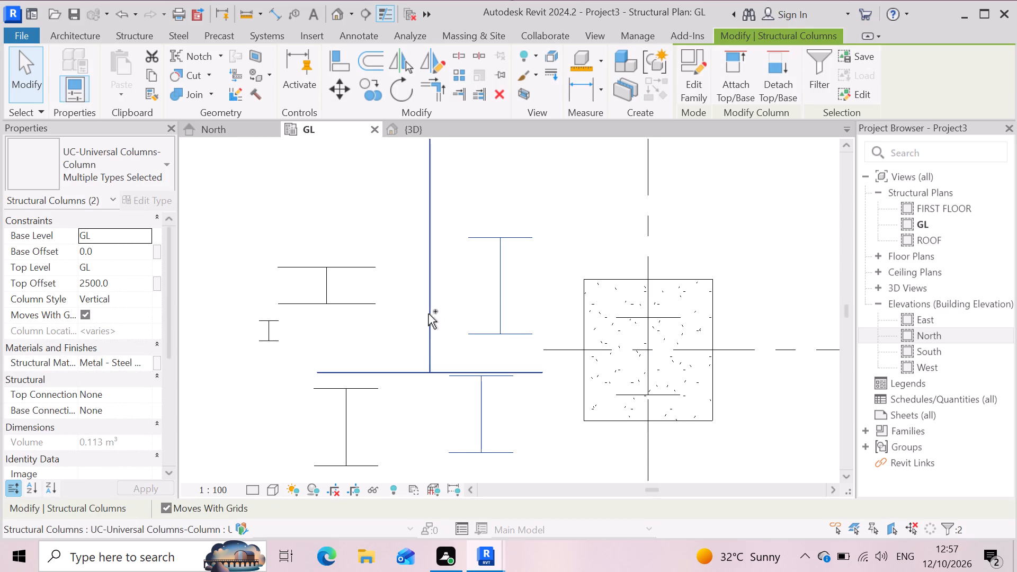
left_click(349, 305, "ctrl")
left_click(269, 338, "ctrl")
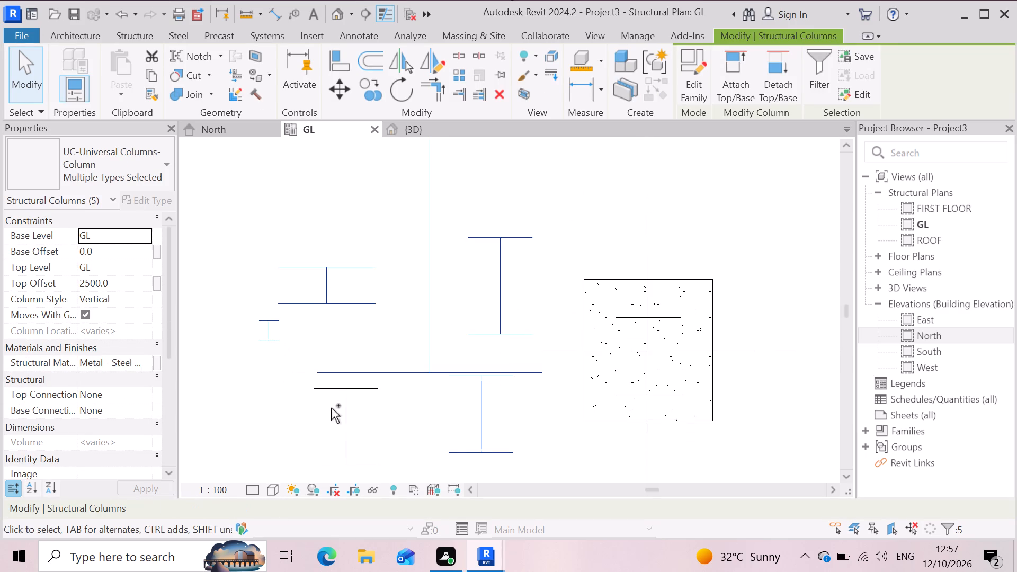
left_click(349, 417, "ctrl")
key("Delete")
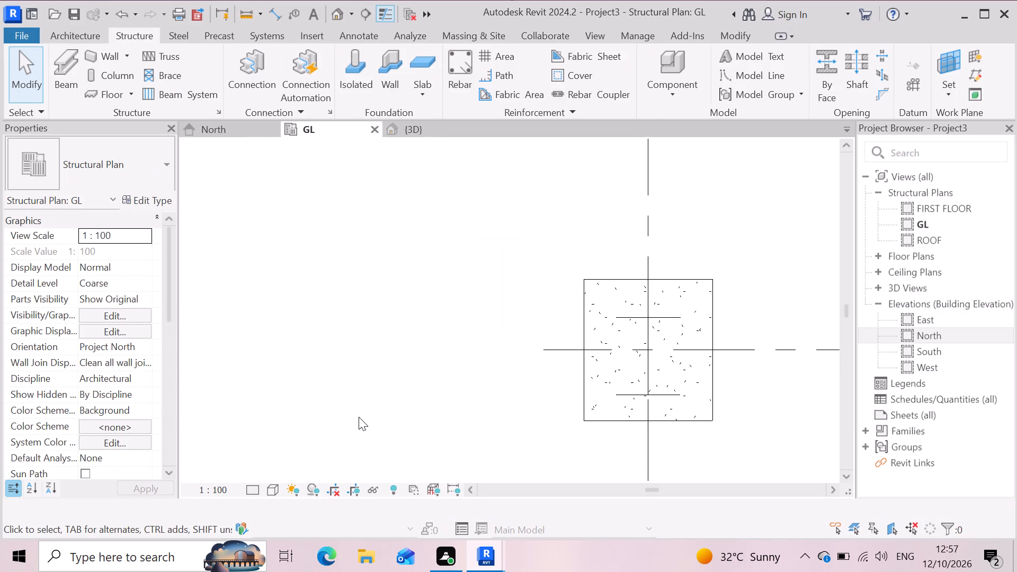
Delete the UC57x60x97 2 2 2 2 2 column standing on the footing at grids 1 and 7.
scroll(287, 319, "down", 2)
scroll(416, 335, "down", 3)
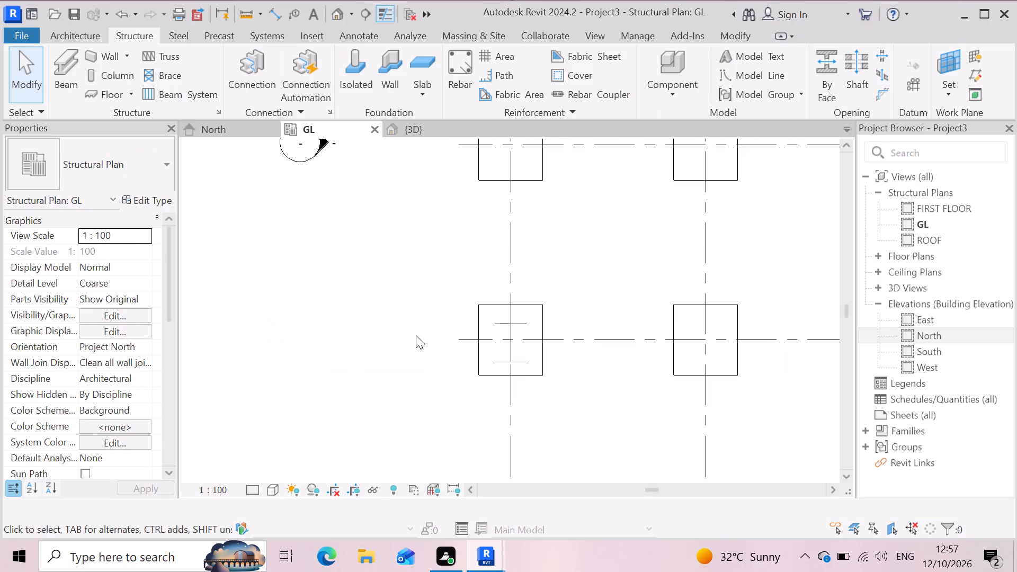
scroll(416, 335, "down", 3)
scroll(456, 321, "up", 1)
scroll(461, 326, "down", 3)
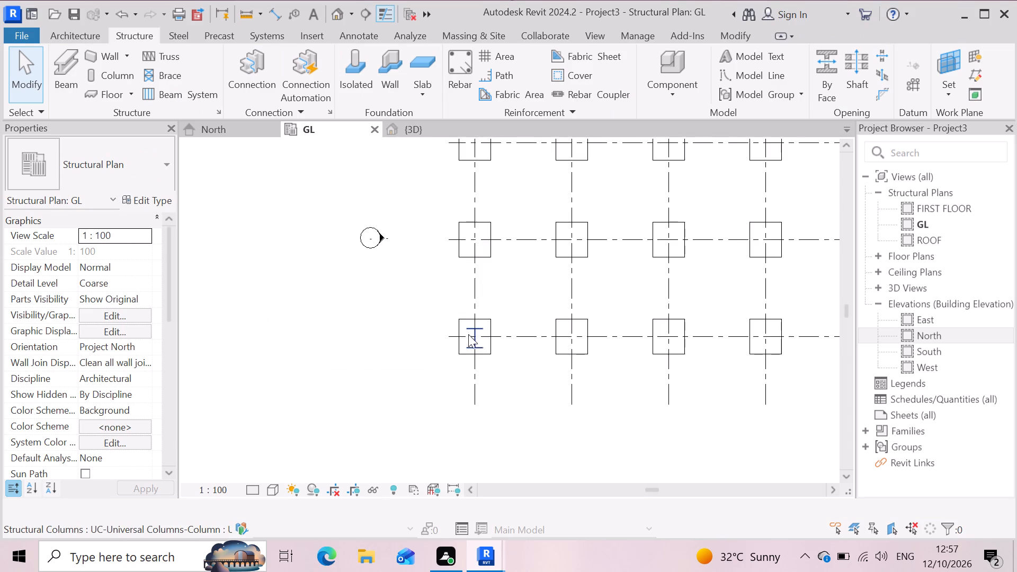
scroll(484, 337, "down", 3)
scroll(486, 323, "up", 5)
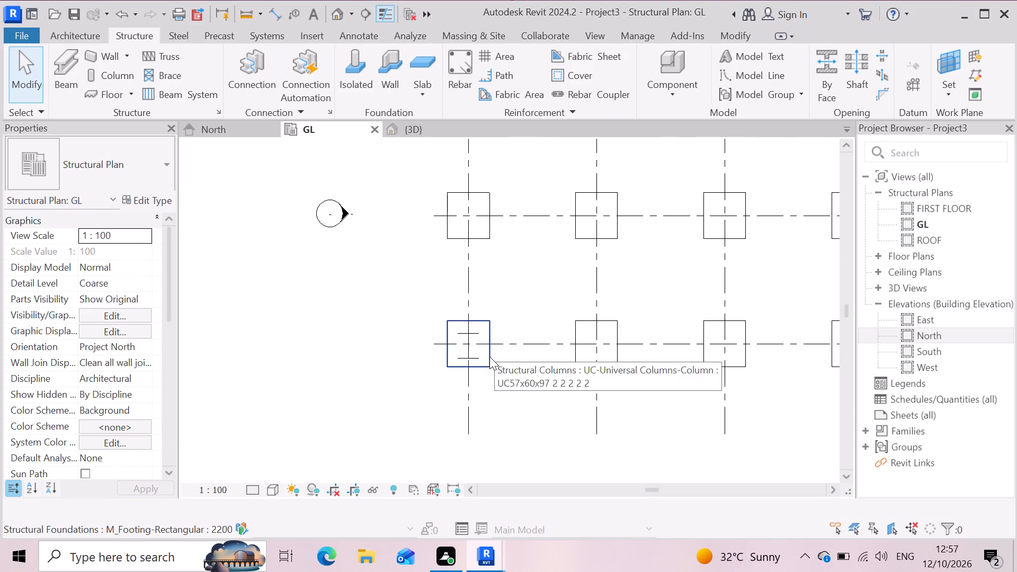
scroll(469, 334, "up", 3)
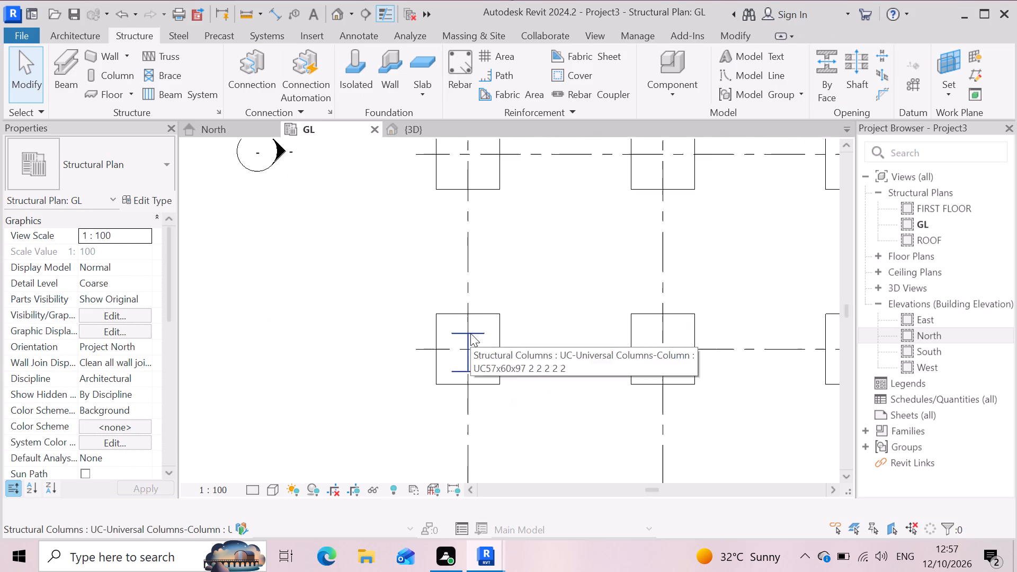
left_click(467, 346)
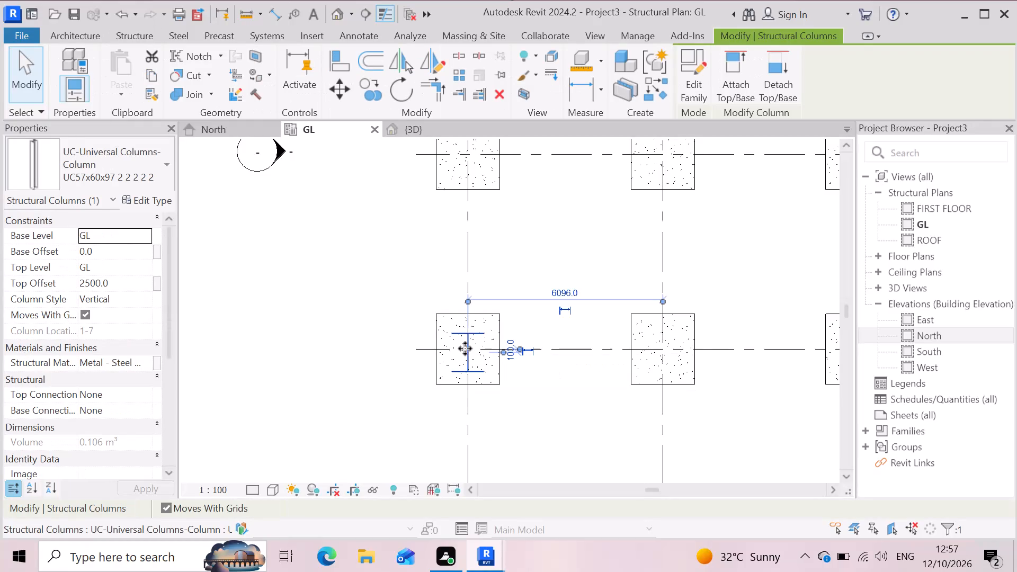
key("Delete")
Place a UC57x60x97 2 2 2 2 2 column on the footing at grids 6 and 7, about 200 mm below grid 6.
scroll(530, 405, "down", 4)
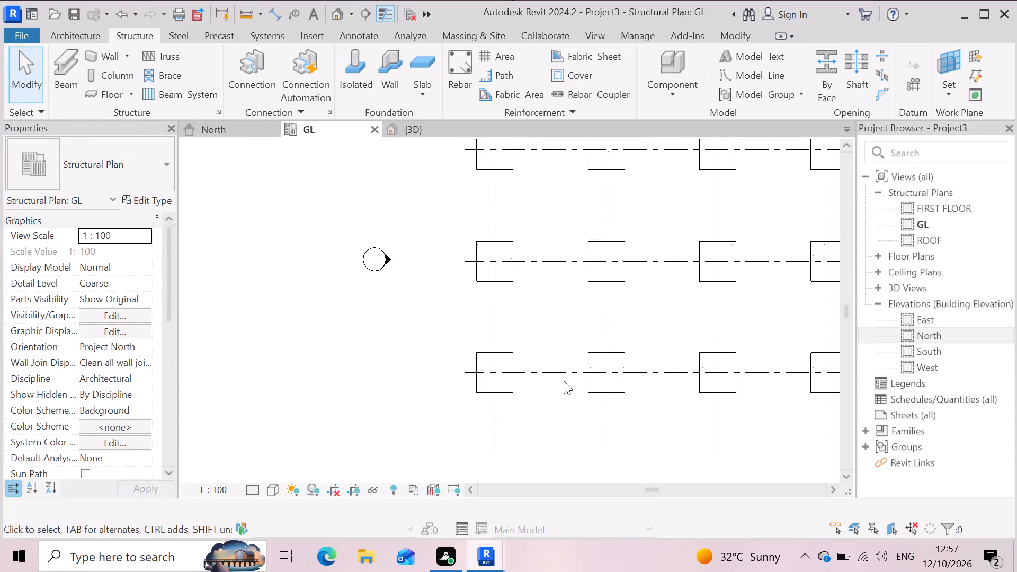
scroll(564, 381, "down", 5)
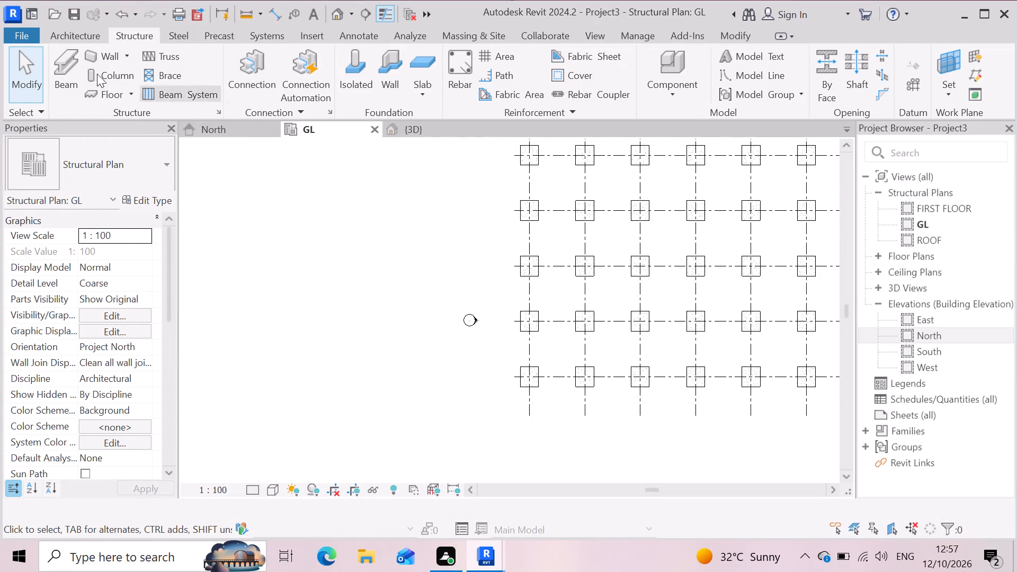
left_click(120, 77)
scroll(459, 348, "down", 4)
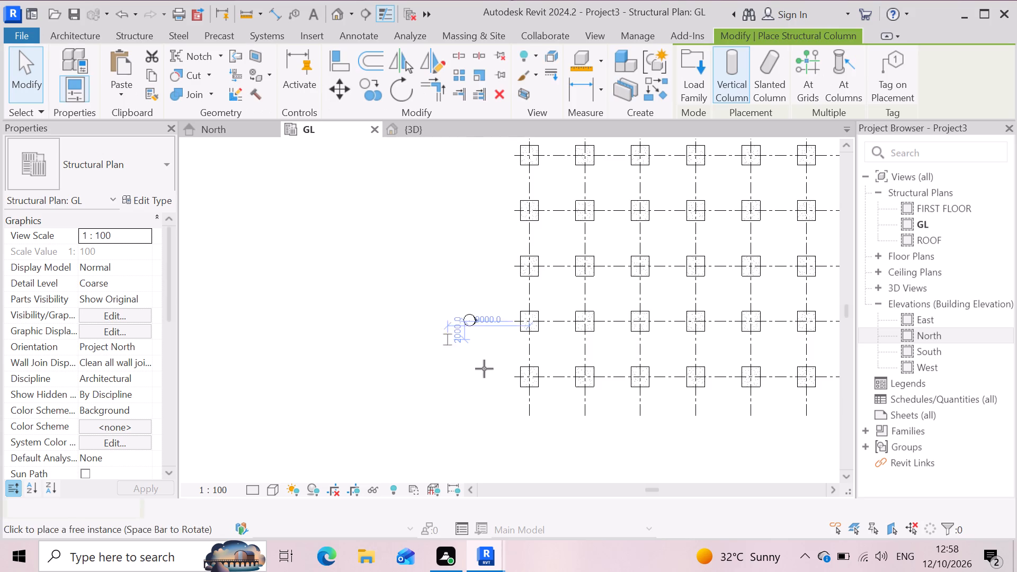
scroll(613, 383, "down", 3)
scroll(541, 303, "up", 3)
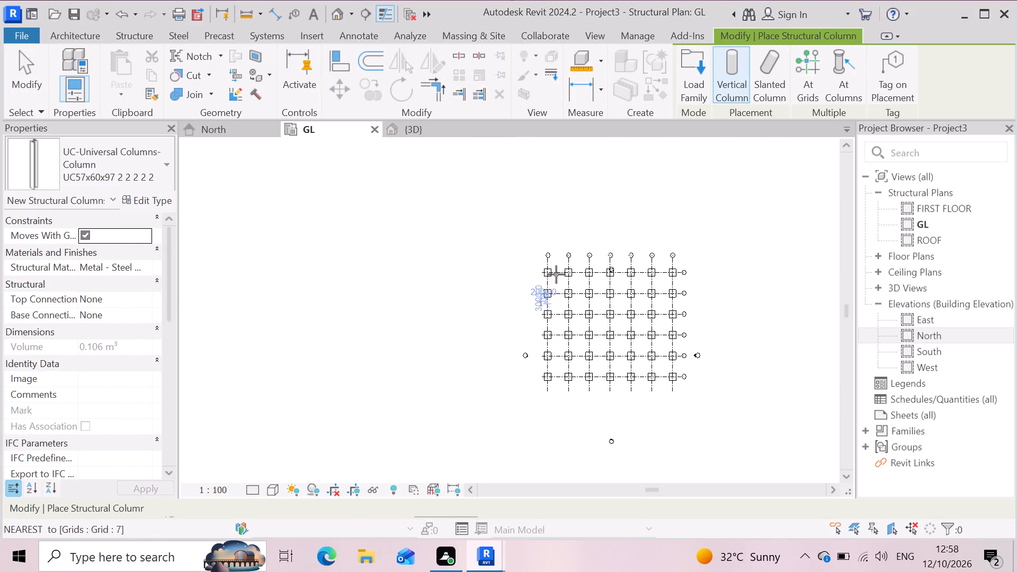
scroll(556, 273, "up", 4)
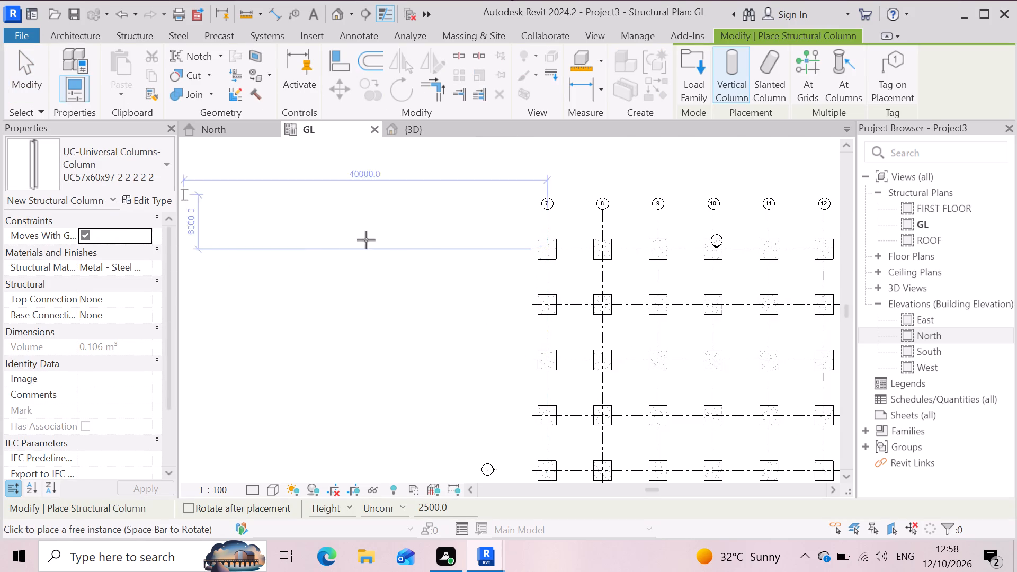
scroll(559, 247, "up", 10)
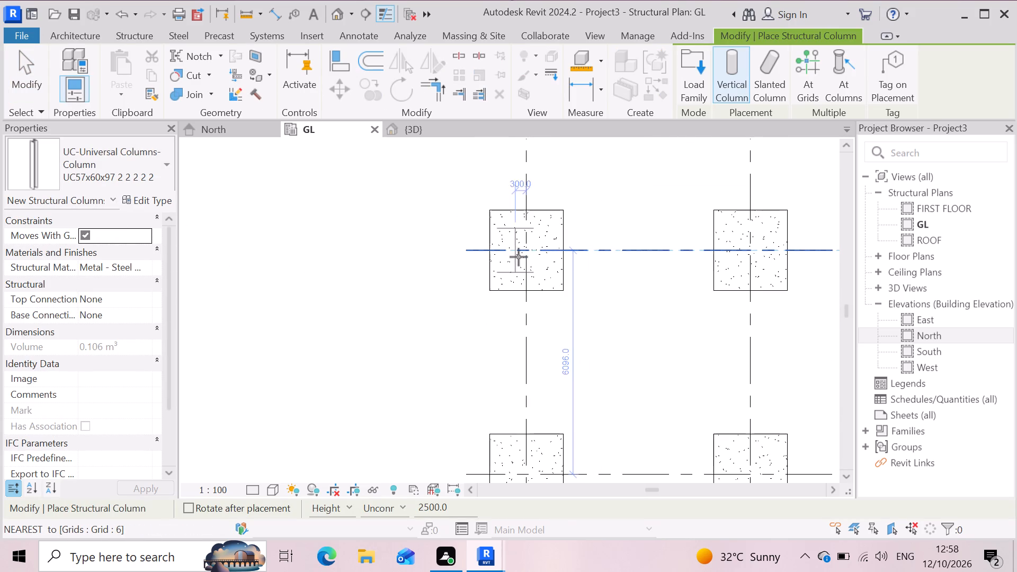
left_click(524, 256)
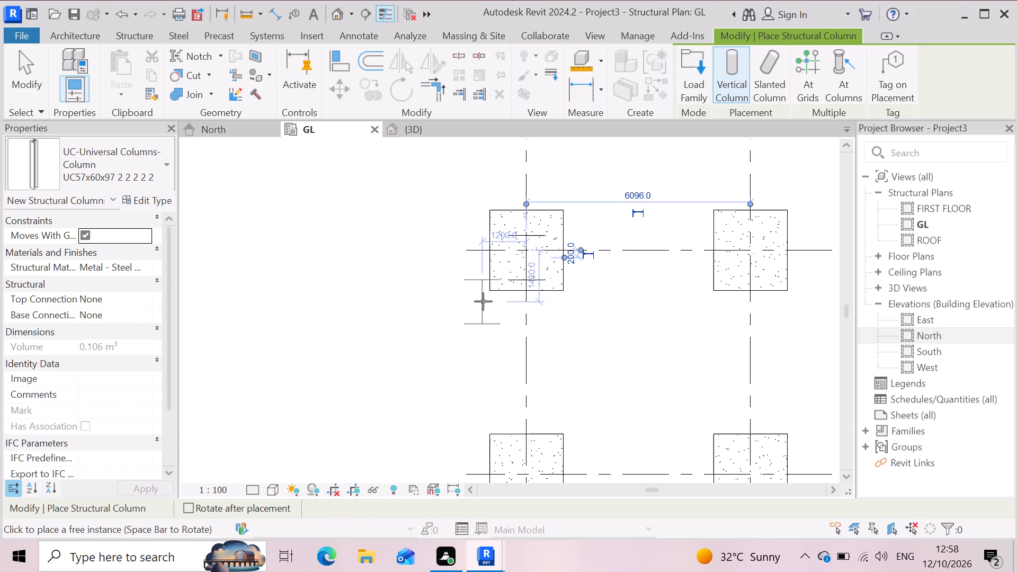
Place UC57x60x97 2 2 2 2 2 columns at all intersections of the whole grid using At Grids.
scroll(376, 328, "down", 3)
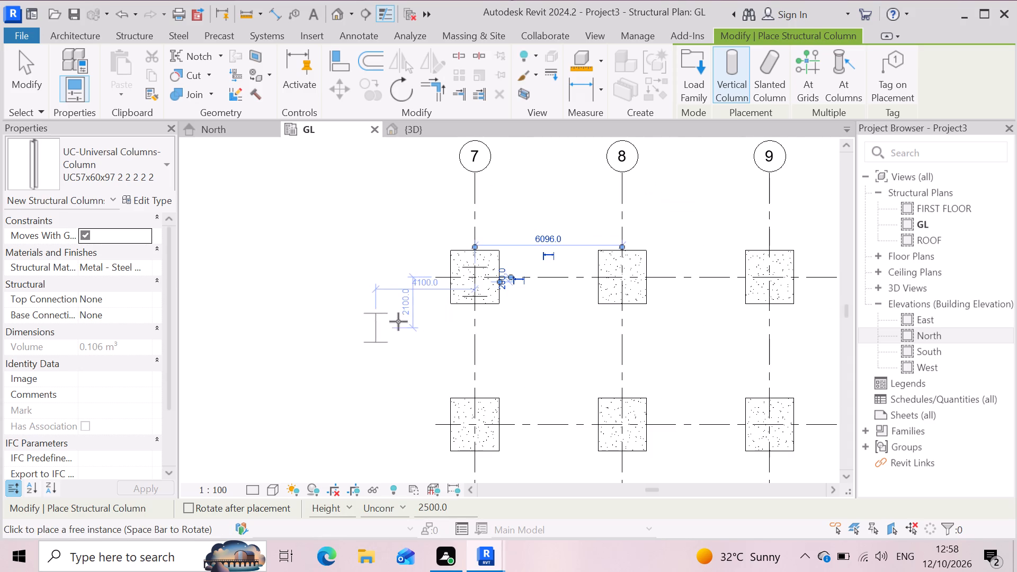
left_click(802, 65)
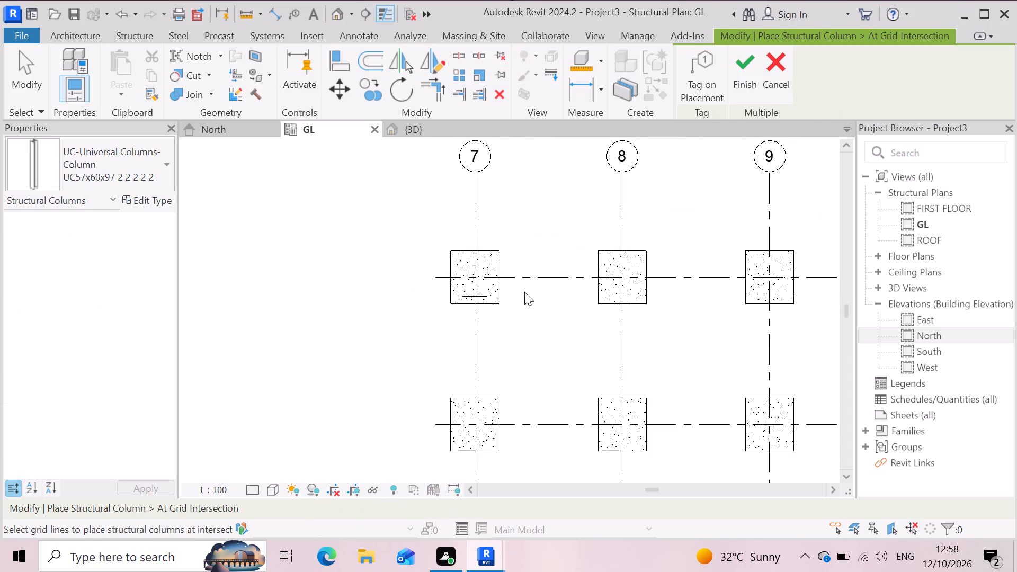
scroll(529, 284, "down", 13)
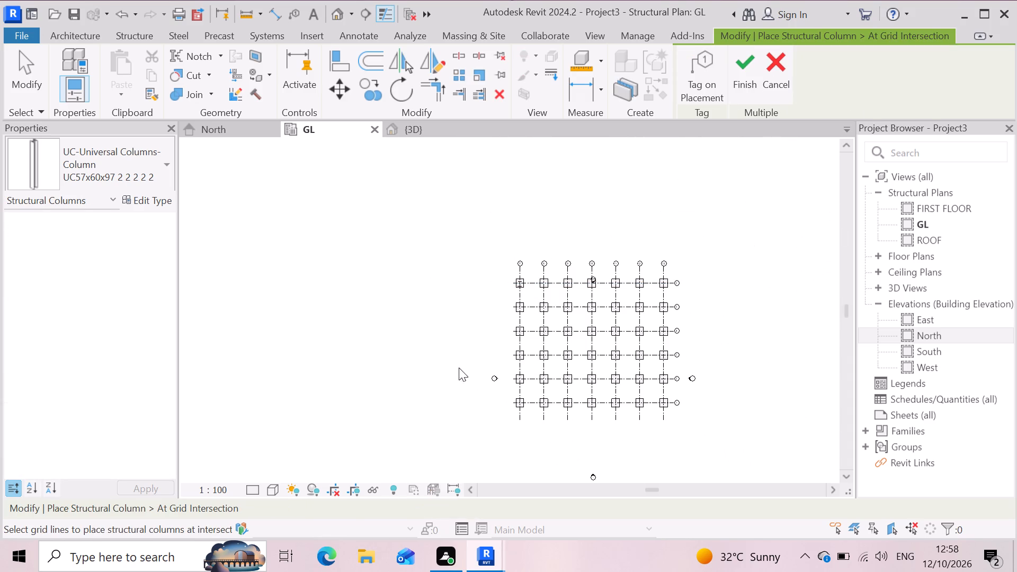
left_click_drag(460, 431, 702, 234)
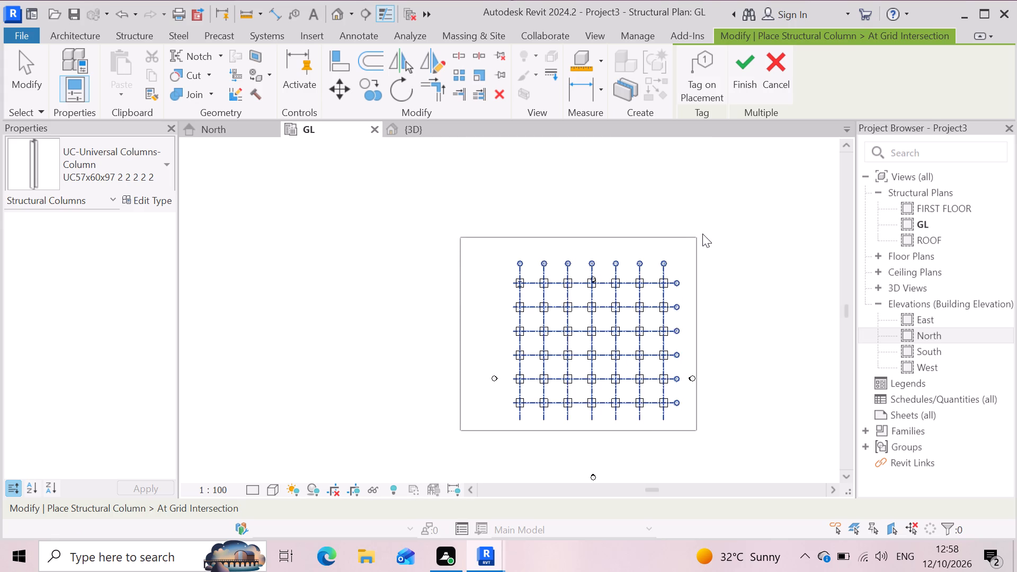
left_click_drag(702, 234, 709, 231)
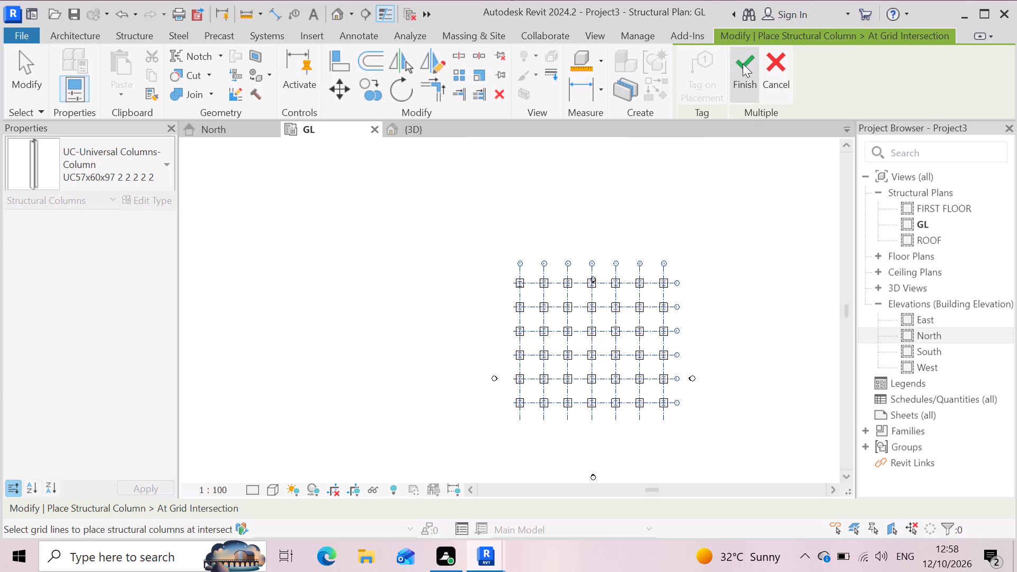
left_click(743, 64)
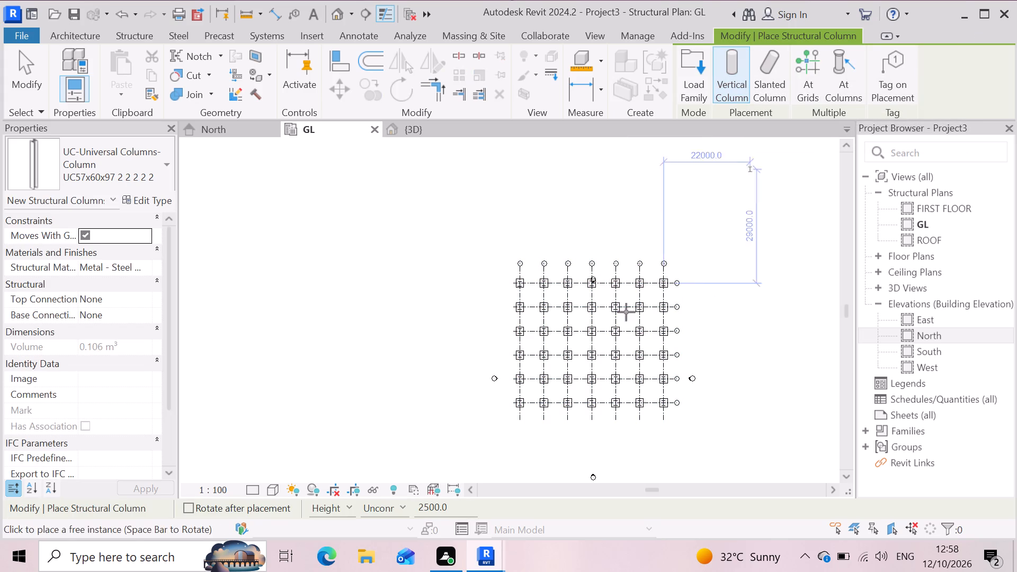
Examine the columns on their footings in the 3D view.
left_click(430, 129)
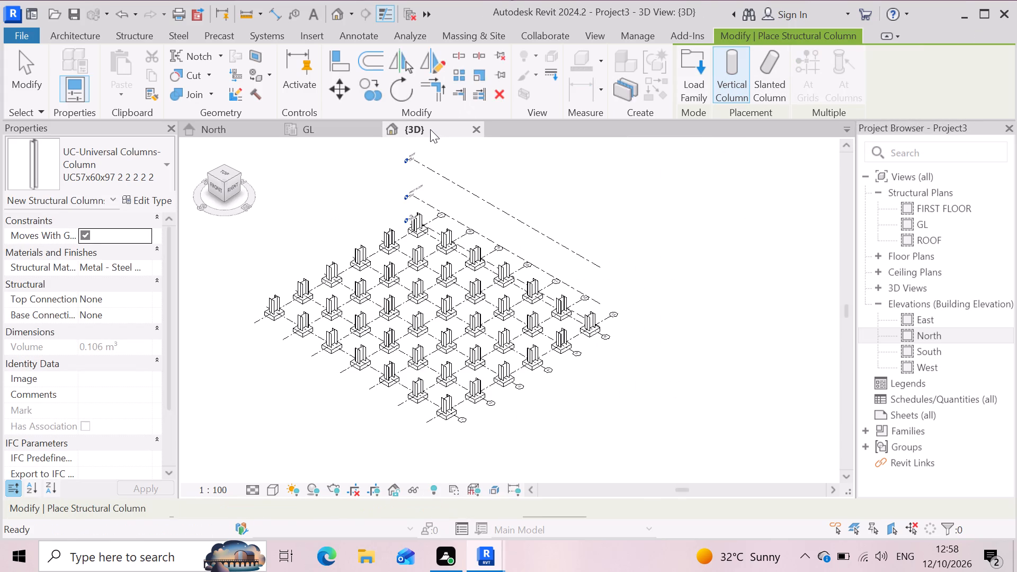
scroll(468, 333, "up", 7)
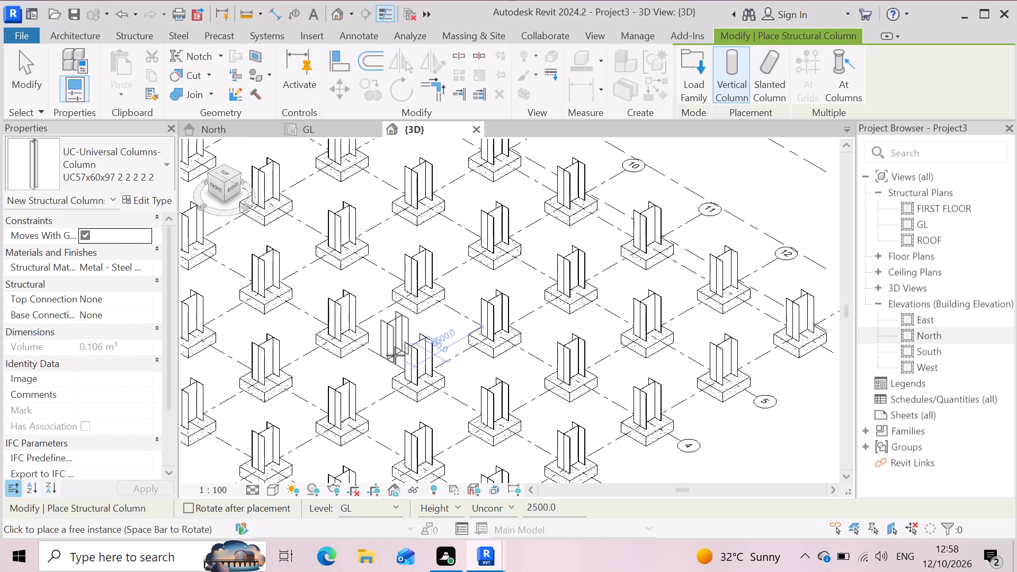
scroll(556, 390, "down", 3)
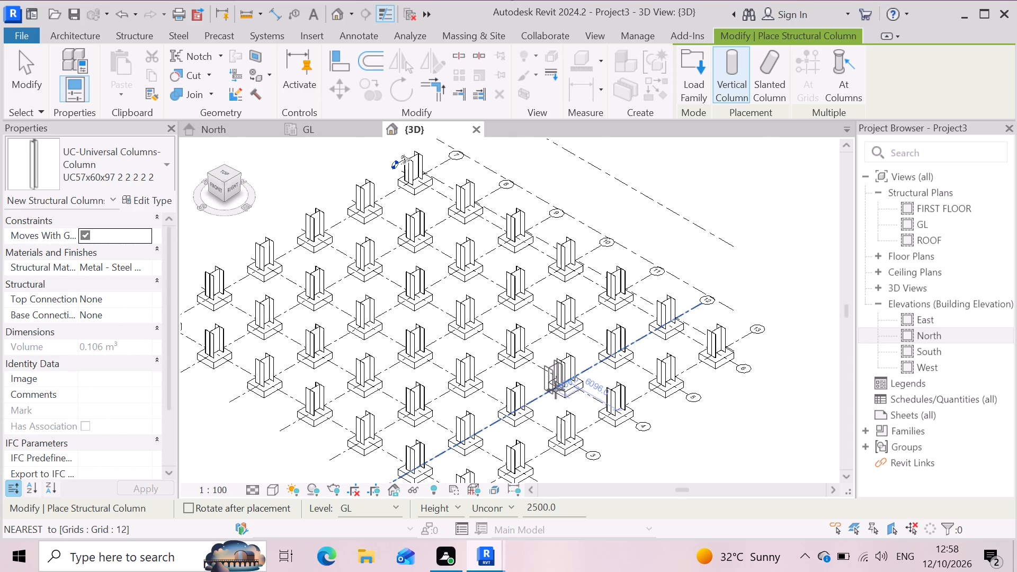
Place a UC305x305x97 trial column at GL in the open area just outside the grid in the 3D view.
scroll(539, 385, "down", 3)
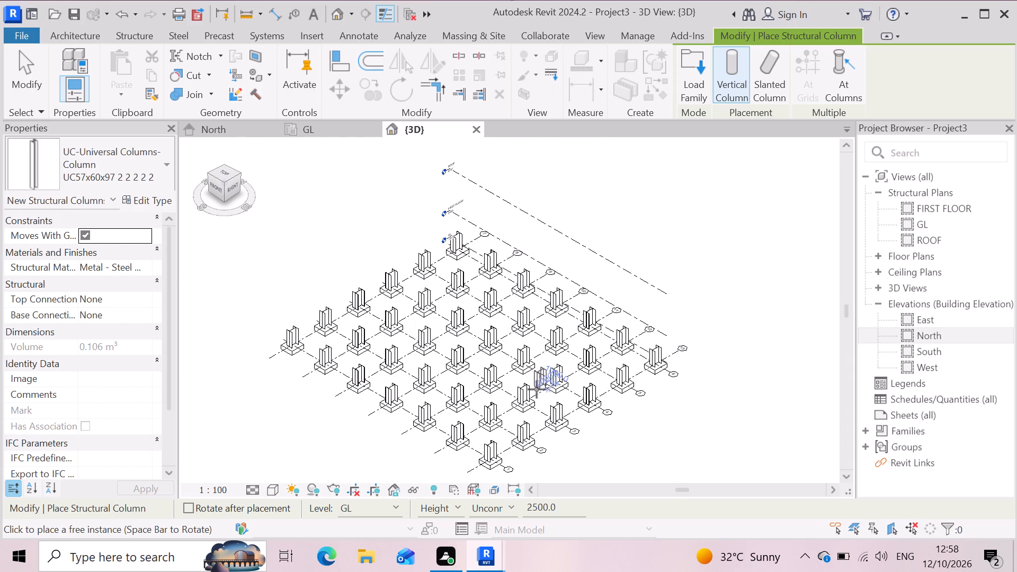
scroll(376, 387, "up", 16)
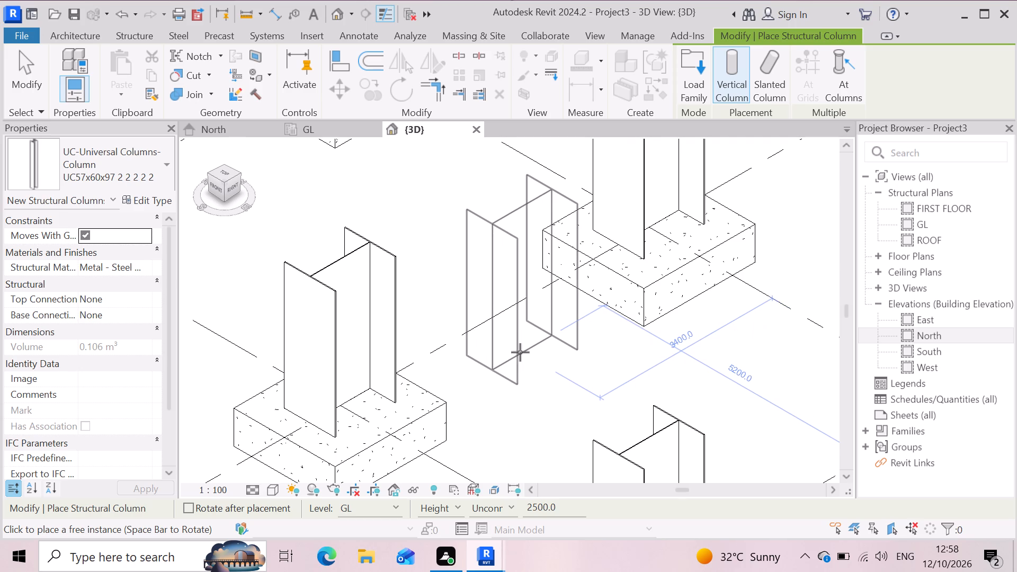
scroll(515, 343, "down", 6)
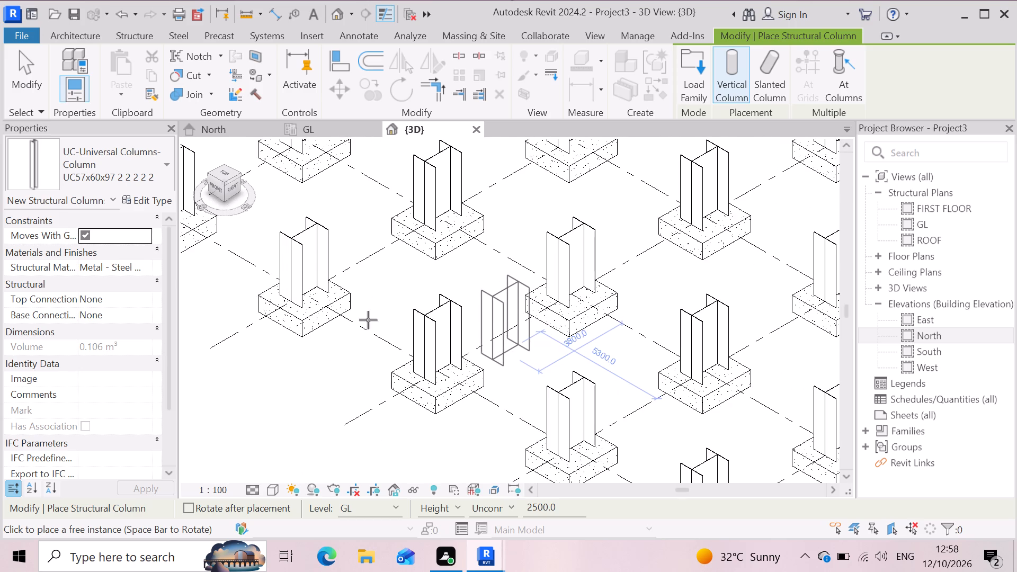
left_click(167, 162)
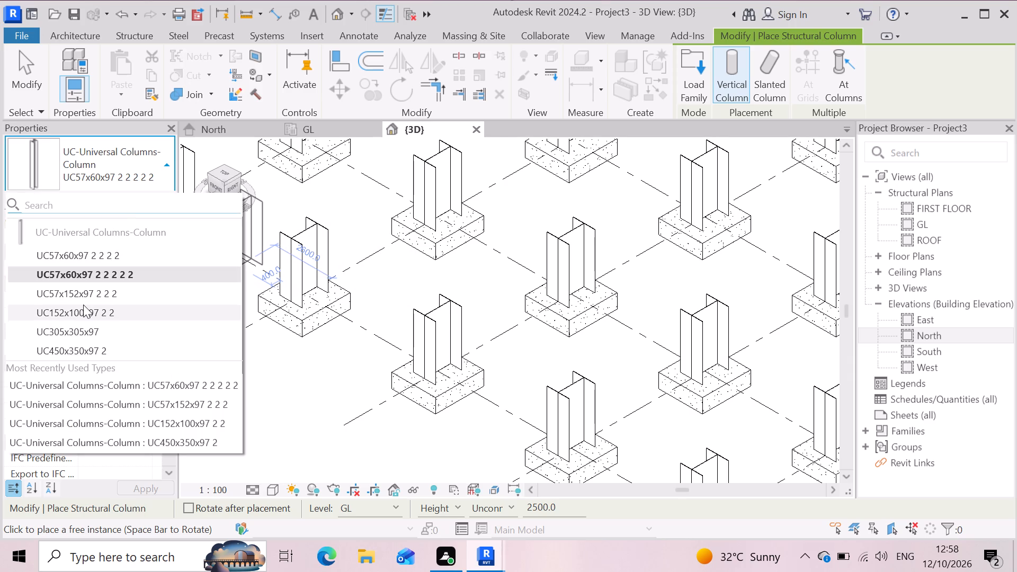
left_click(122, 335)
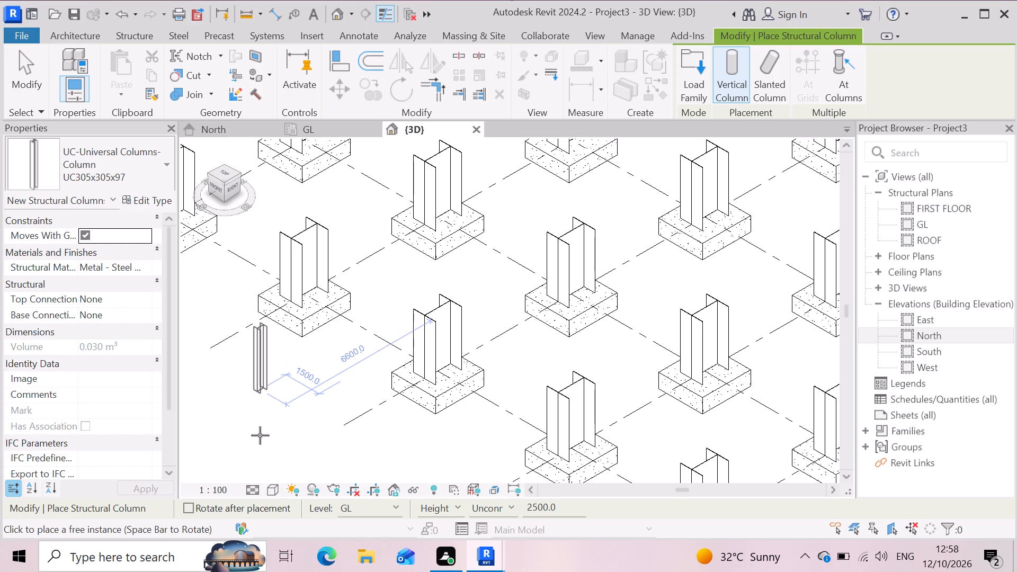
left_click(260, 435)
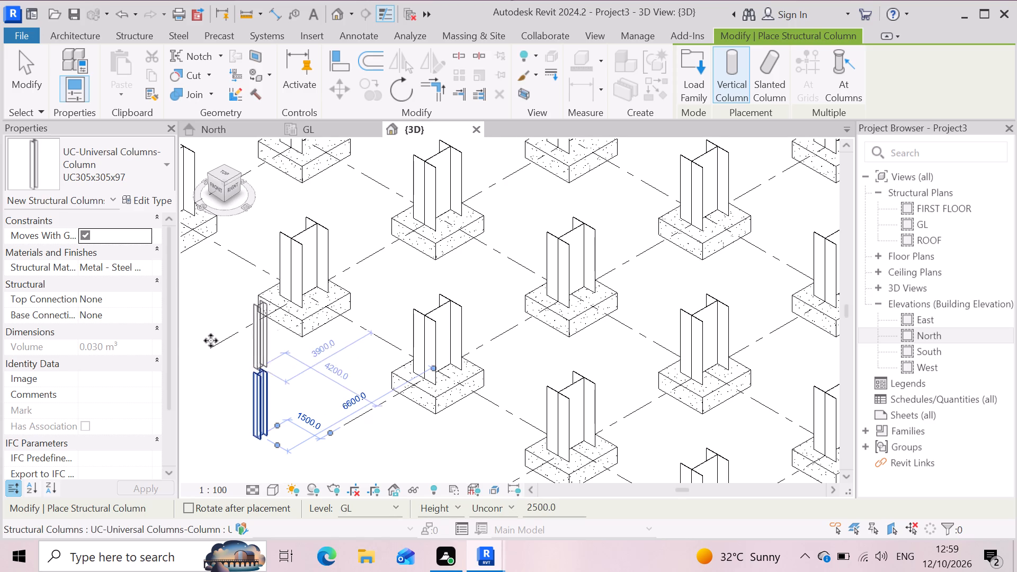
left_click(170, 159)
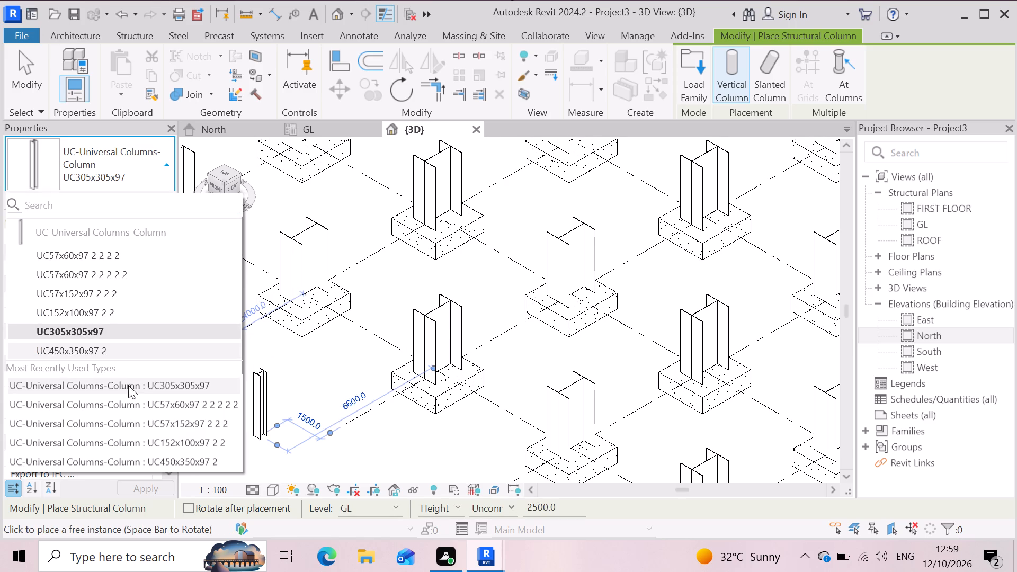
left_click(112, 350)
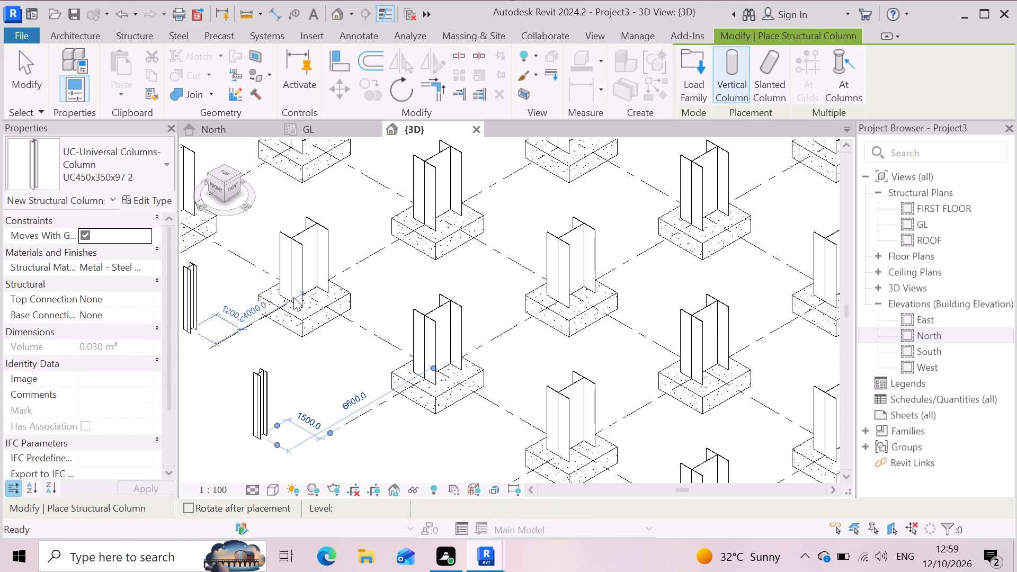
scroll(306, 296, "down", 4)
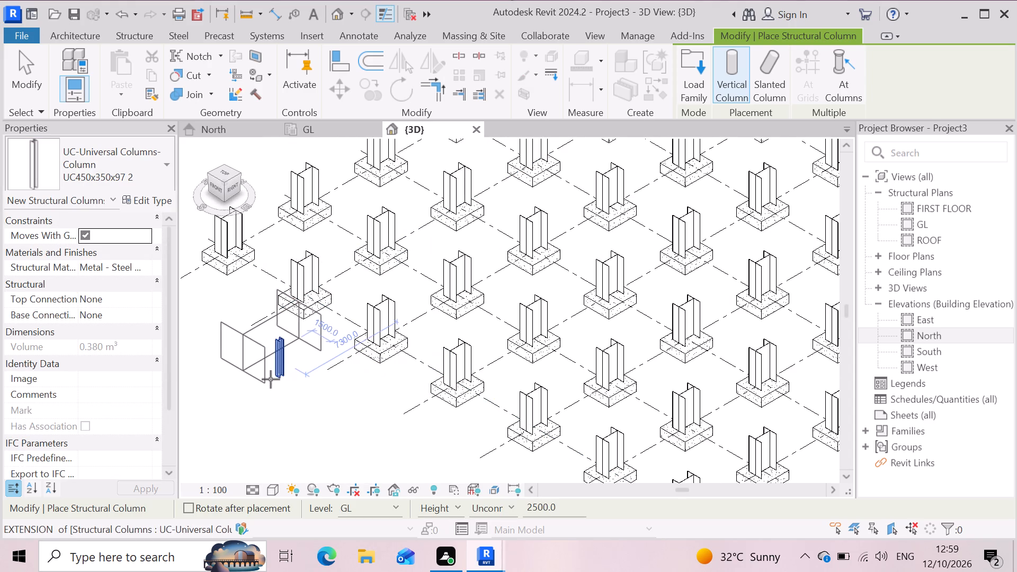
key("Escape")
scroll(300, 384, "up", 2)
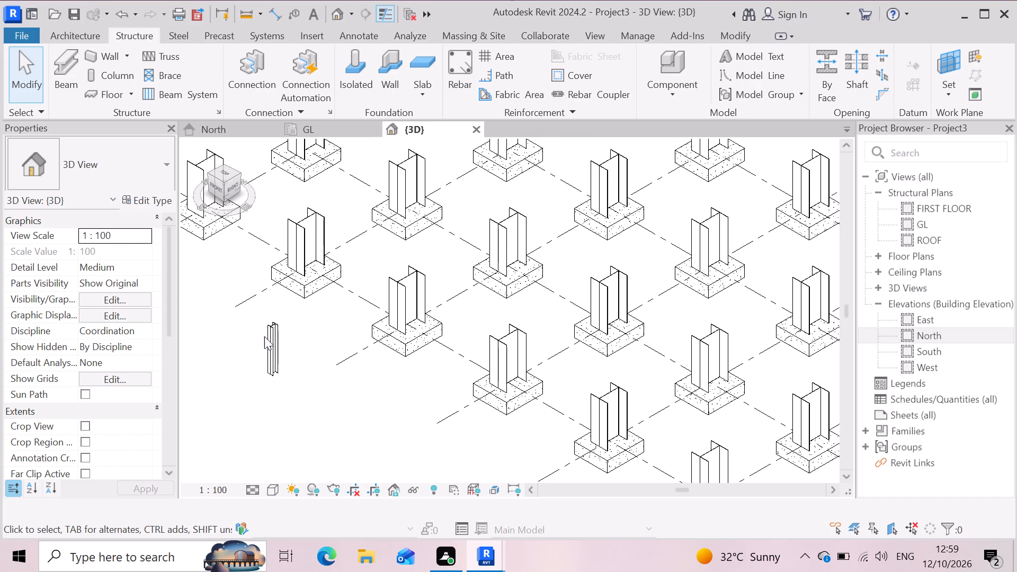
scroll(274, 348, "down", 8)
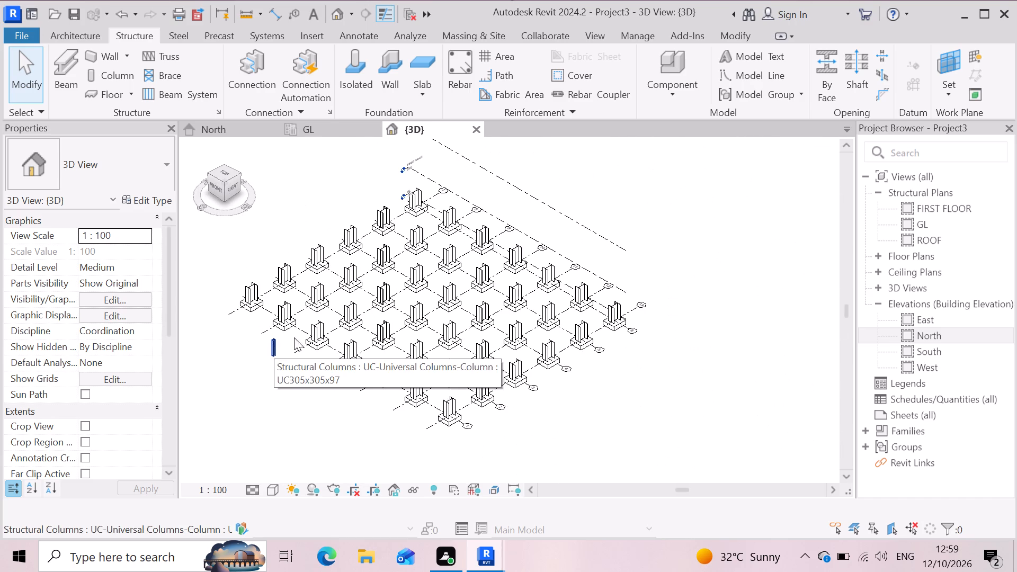
In the GL plan, undo the UC305x305x97 trial column and the columns placed at all grid intersections.
left_click(316, 128)
scroll(501, 332, "down", 3)
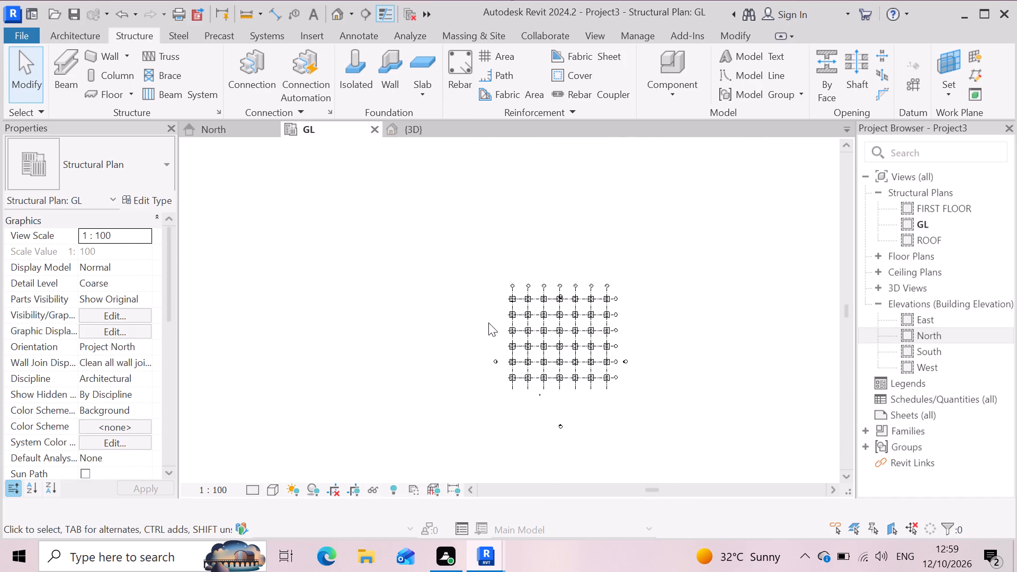
scroll(570, 401, "up", 3)
key("ctrl+z")
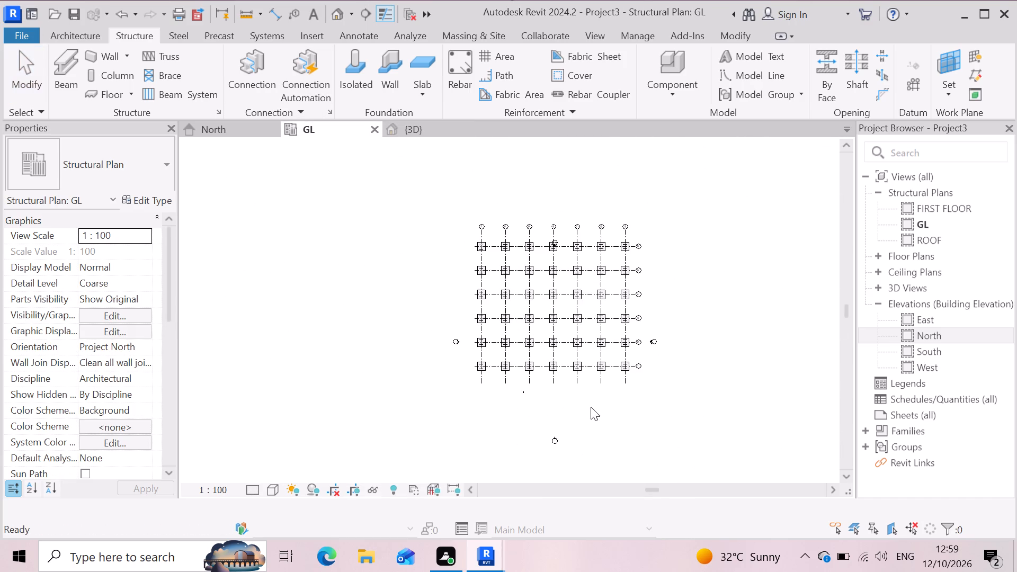
key("ctrl+z")
key("ctrl+z")
key("ctrl+z")
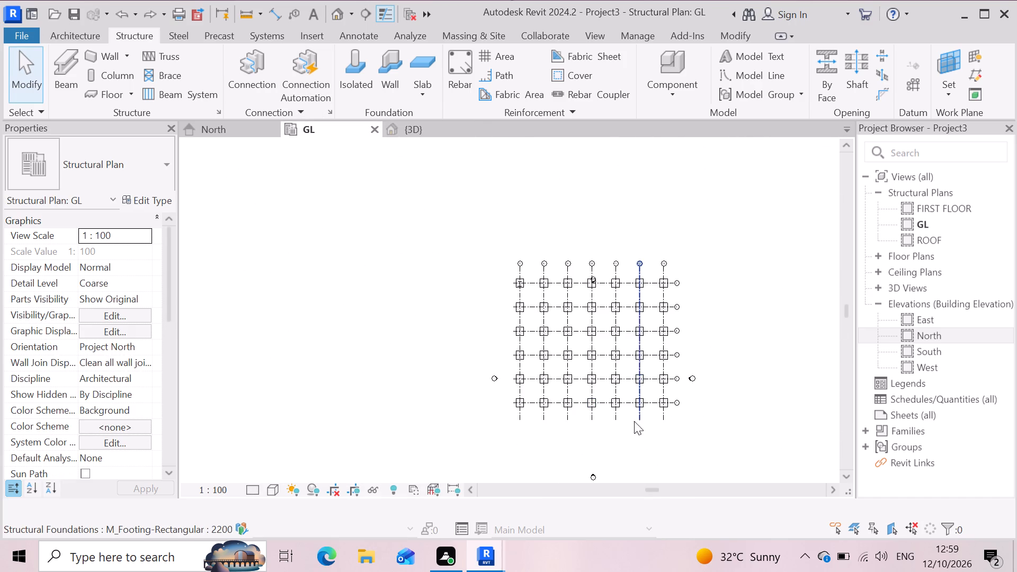
scroll(618, 409, "up", 3)
scroll(697, 414, "up", 2)
scroll(454, 392, "down", 1)
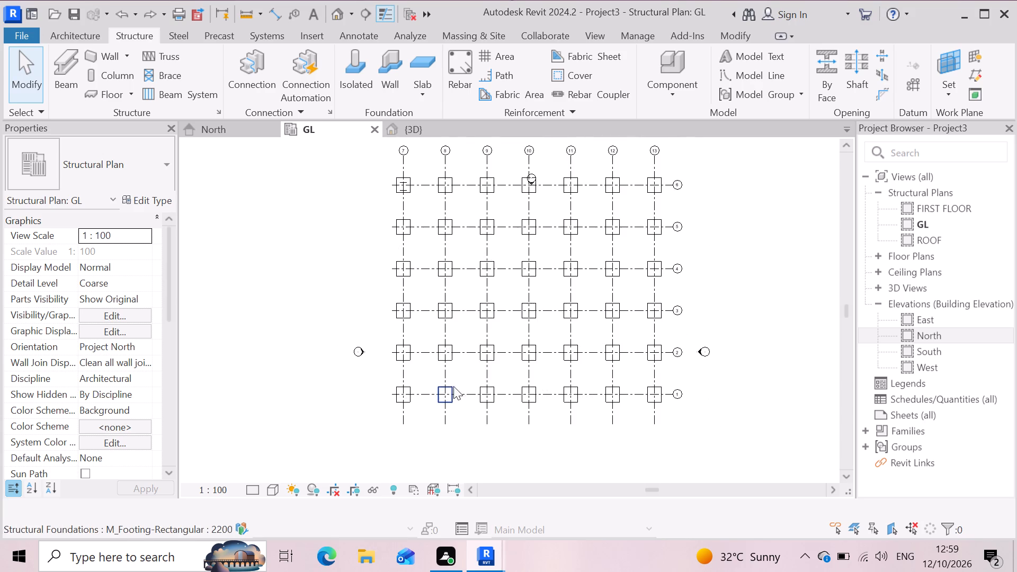
scroll(405, 188, "up", 9)
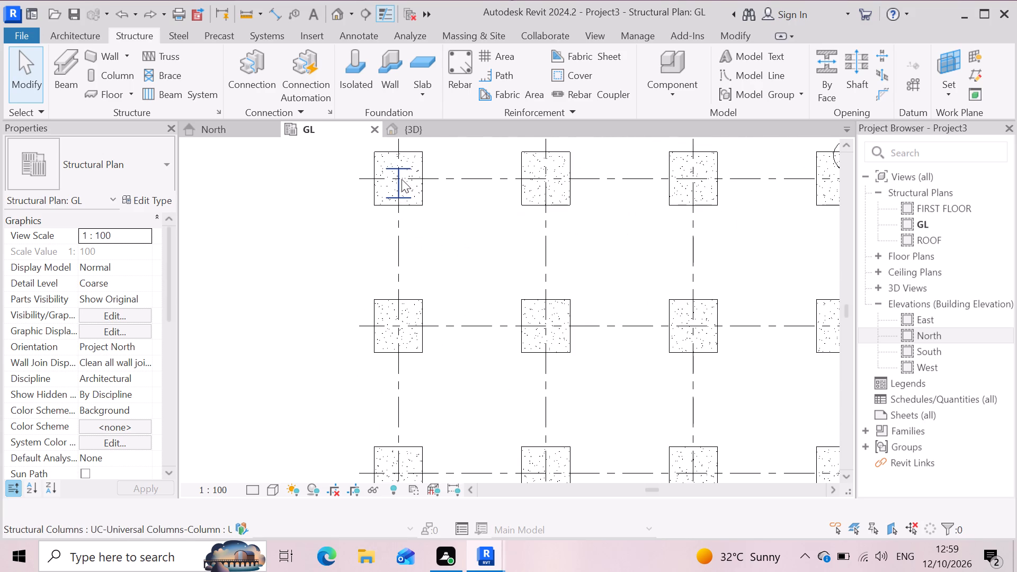
Undo further back past the placement of the UC57x60x97 2 2 2 2 2 column on the footing at grids 6 and 7.
left_click(402, 175)
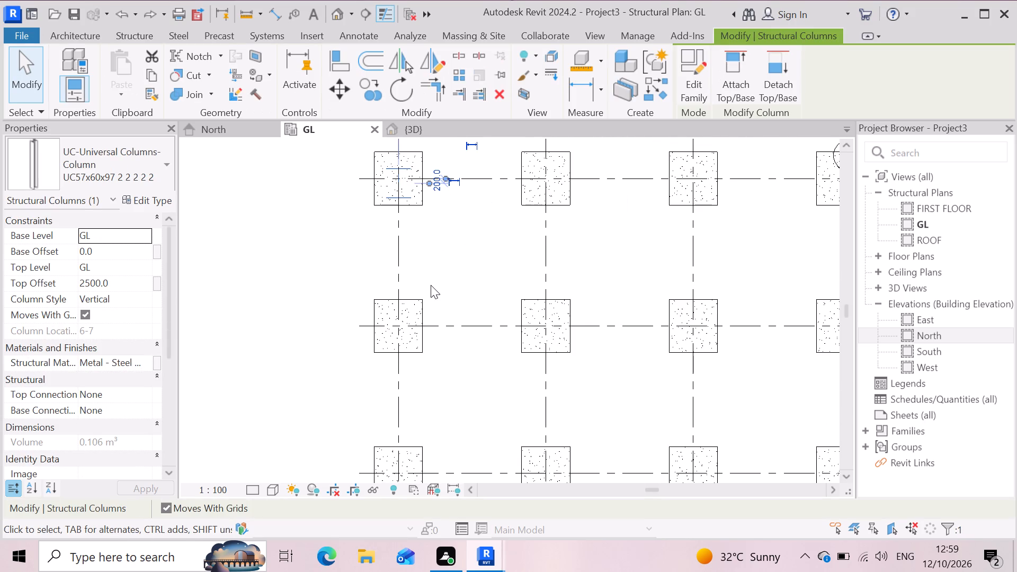
key("ctrl+z")
key("ctrl+z")
key("ctrl+z")
key("ctrl+z")
key("z")
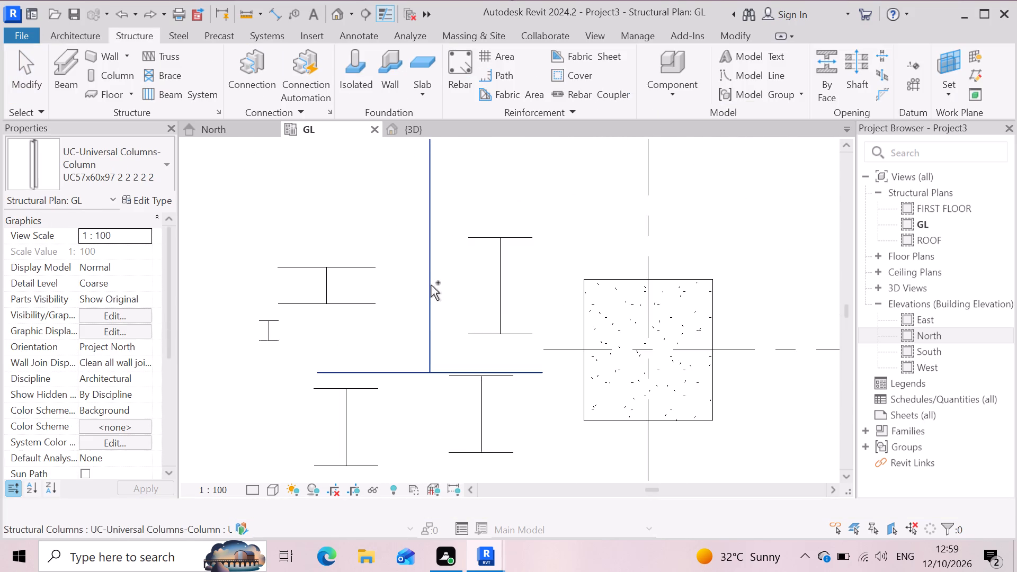
Delete the six trial columns of different sizes standing outside the grid beside the footing at grids 1 and 7.
scroll(438, 291, "down", 10)
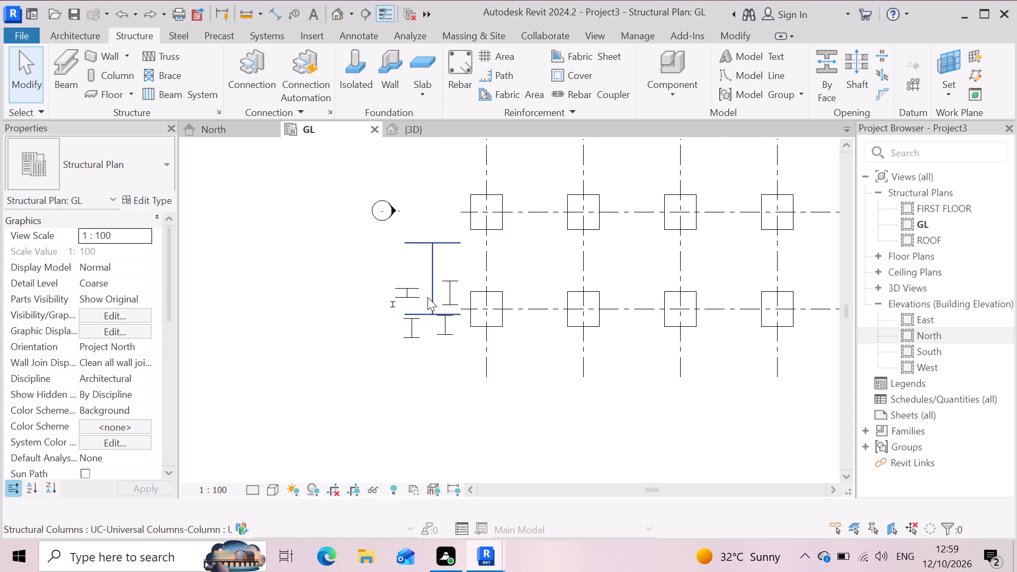
scroll(435, 265, "up", 3)
left_click(431, 273)
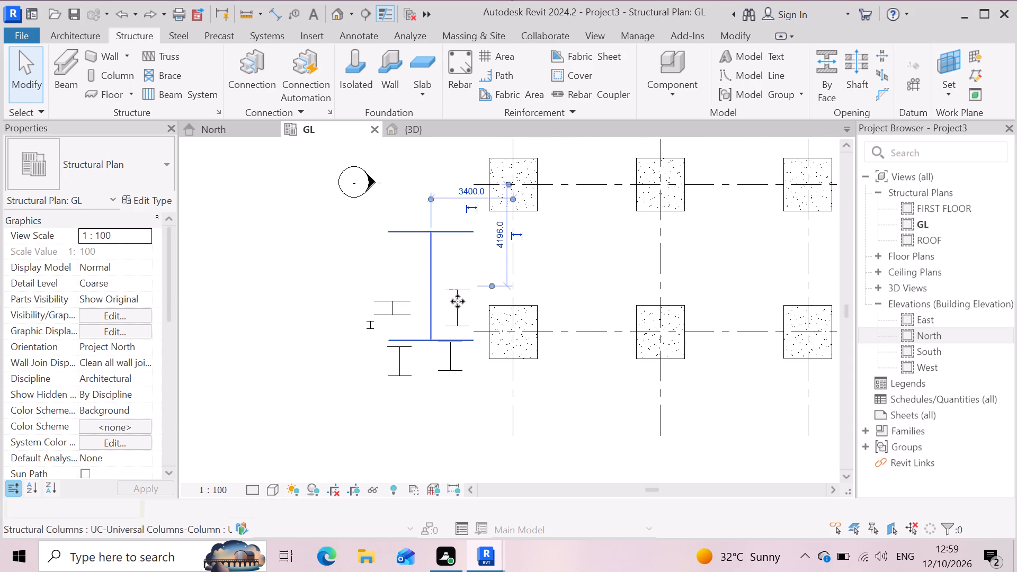
left_click(458, 309)
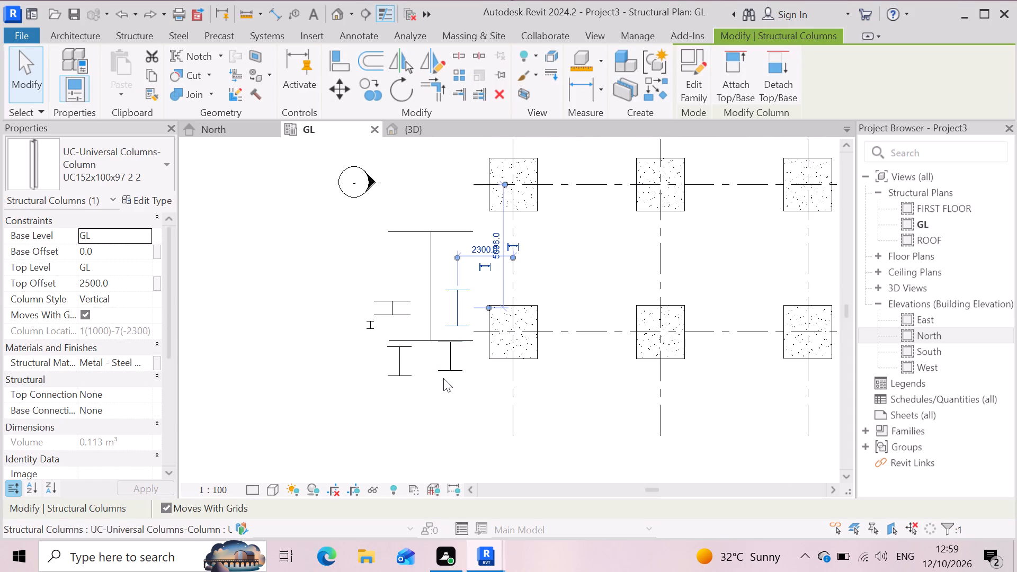
left_click(448, 364)
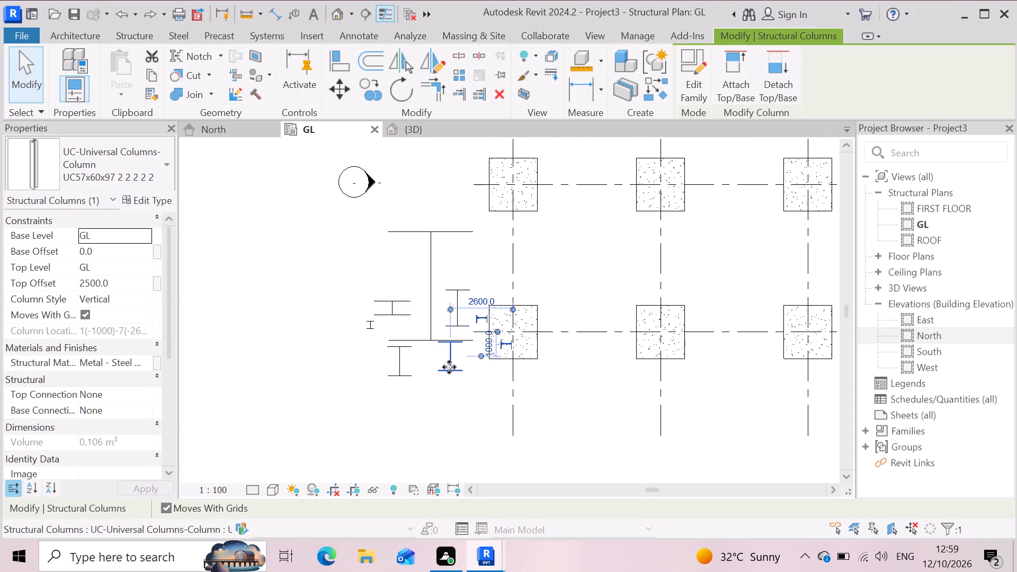
left_click(403, 363, "ctrl")
left_click(433, 280, "ctrl")
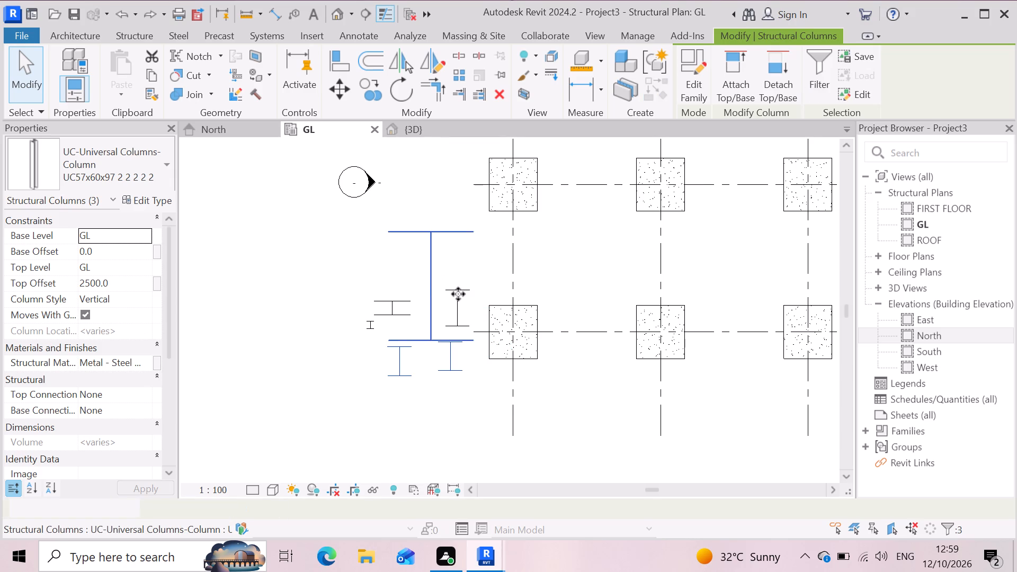
left_click(461, 291, "ctrl")
left_click(388, 303, "ctrl")
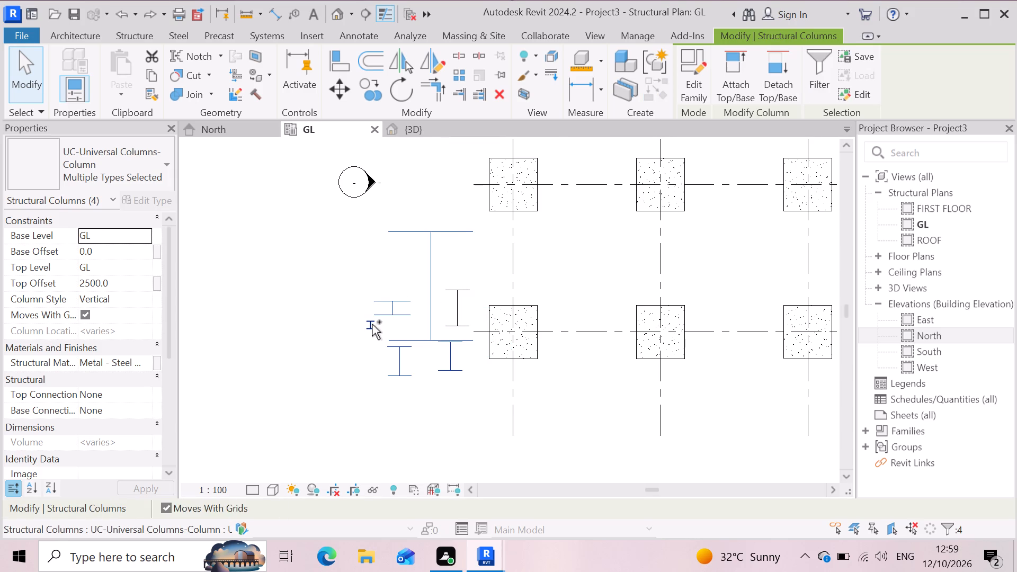
left_click(372, 324, "ctrl")
left_click_drag(455, 303, 461, 310, "ctrl")
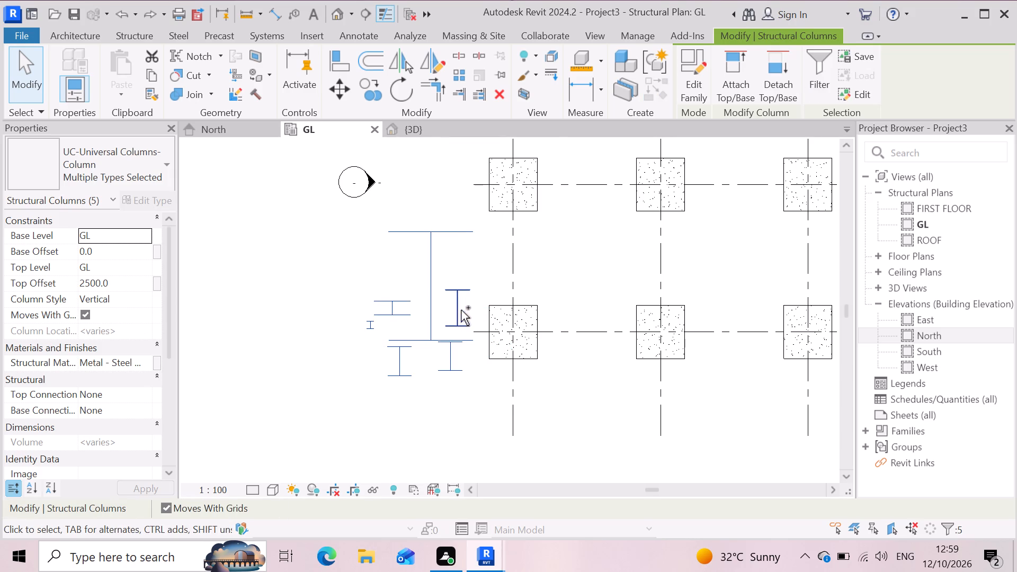
key("Delete")
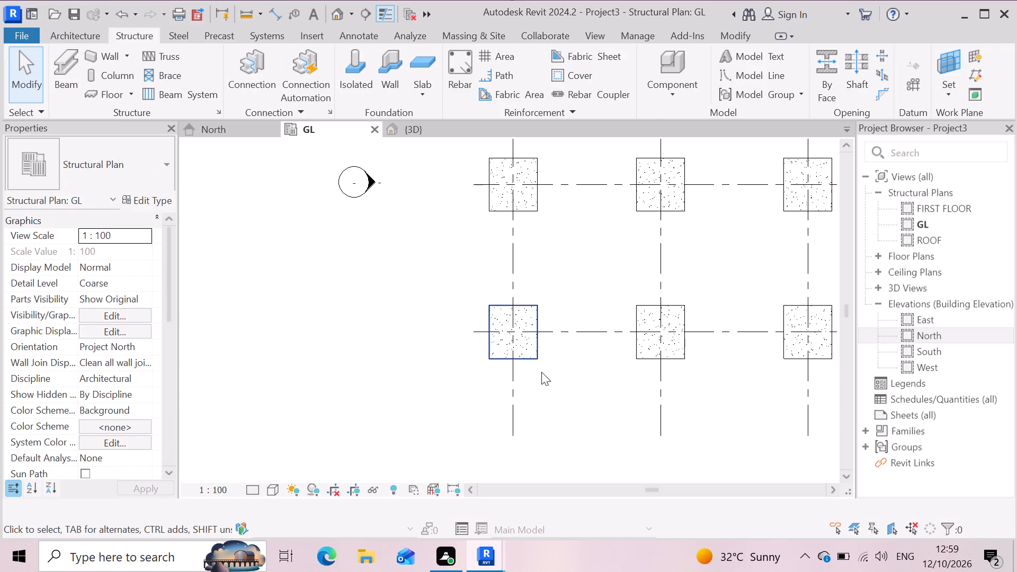
Place a vertical UC305x305x97 structural column on the footing at the intersection of grids 6 and 7.
scroll(550, 382, "down", 8)
scroll(496, 368, "down", 4)
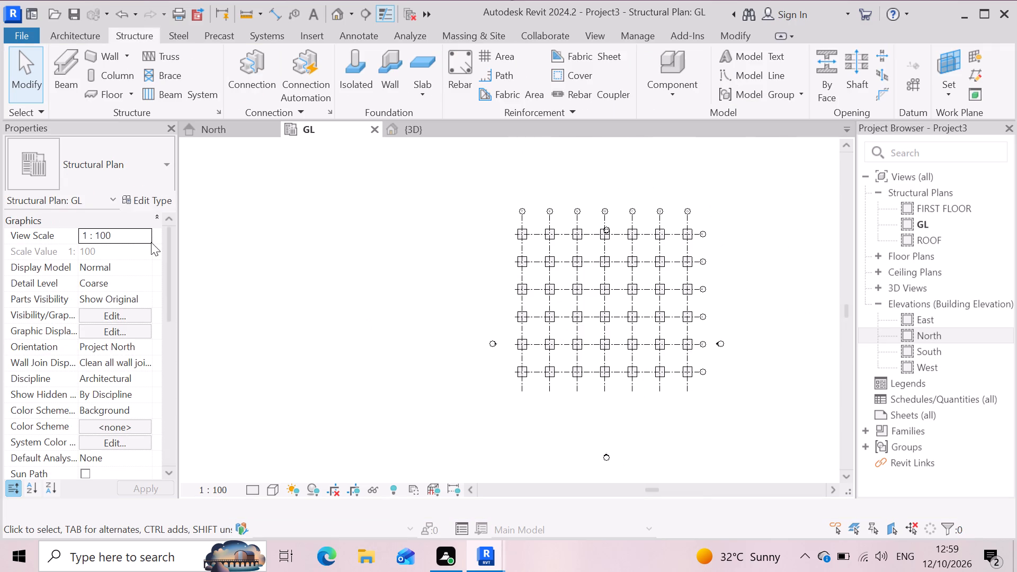
left_click(119, 71)
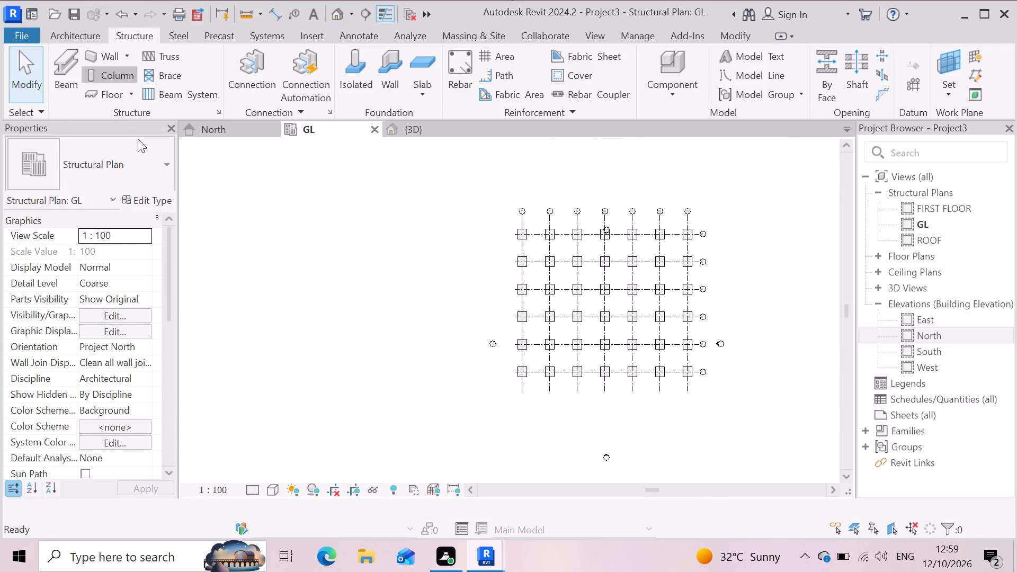
left_click(166, 167)
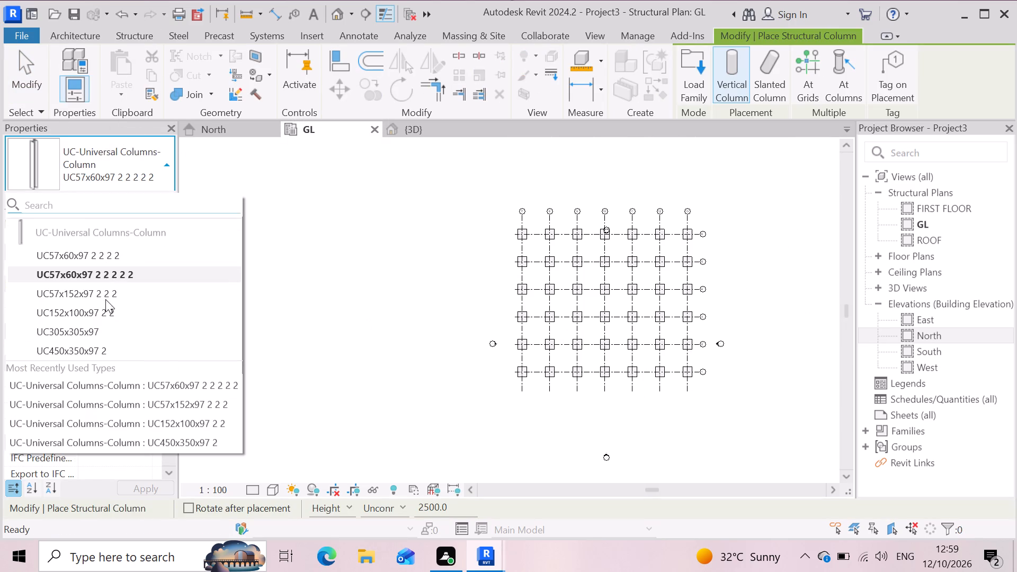
left_click(131, 331)
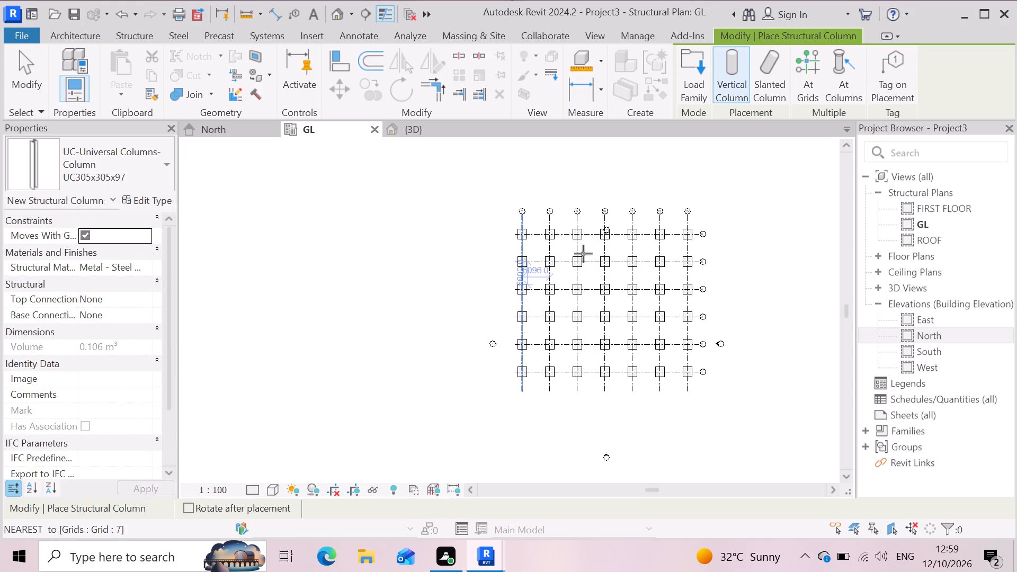
scroll(514, 233, "up", 13)
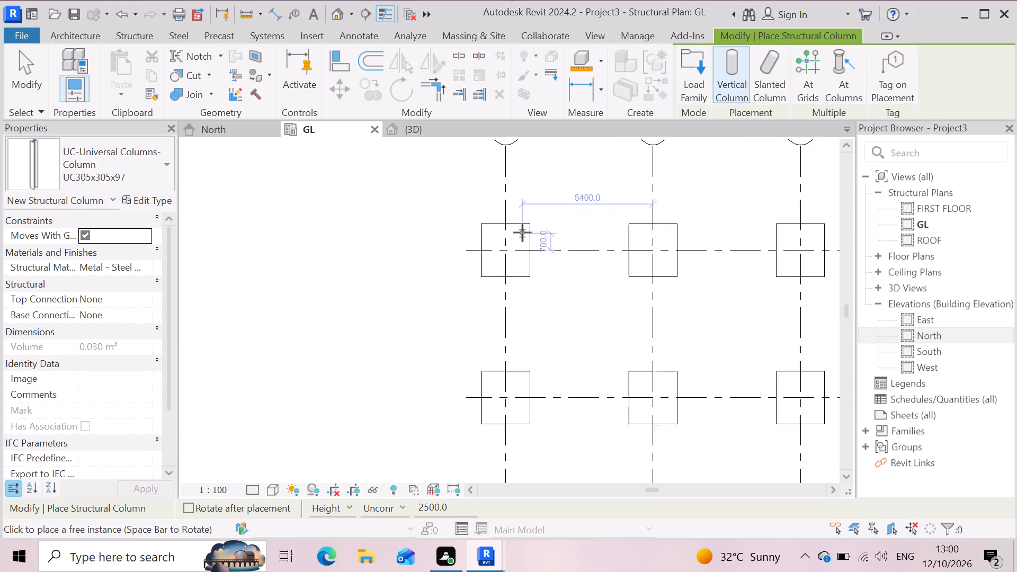
scroll(522, 233, "up", 7)
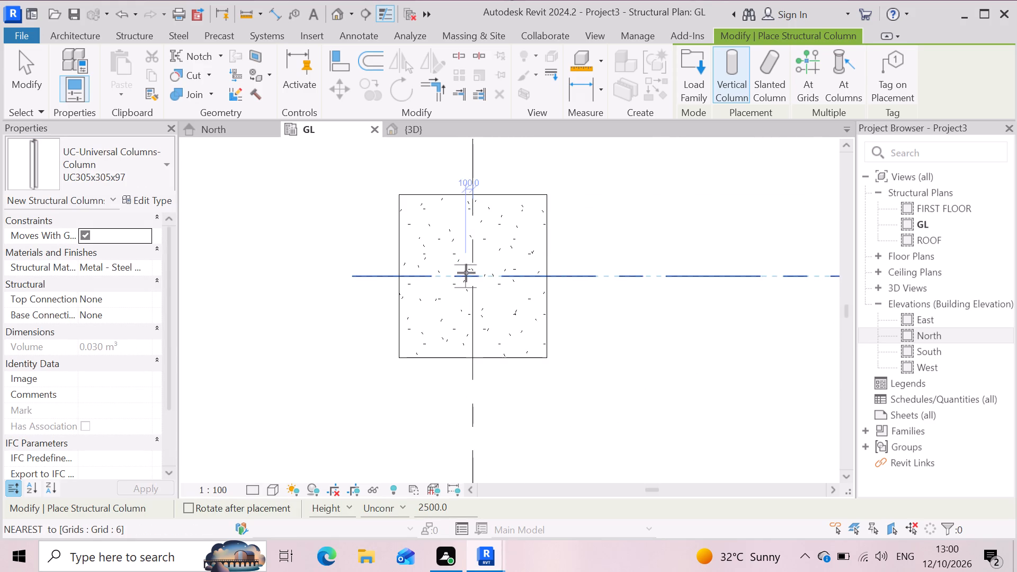
left_click(477, 275)
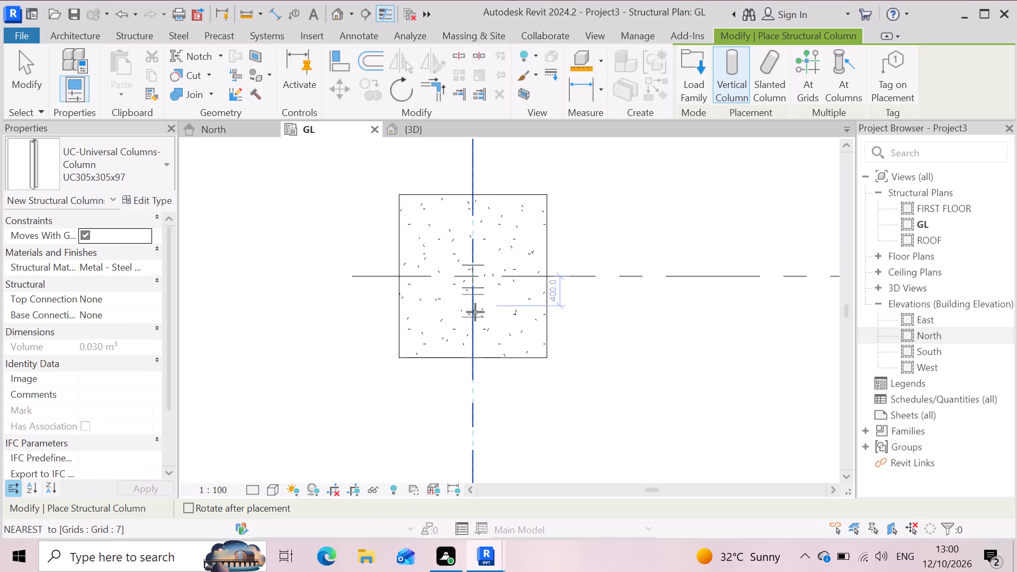
Place vertical UC305x305x97 structural columns at all grid intersections in the GL plan using At Grids.
scroll(488, 288, "down", 7)
scroll(441, 275, "down", 2)
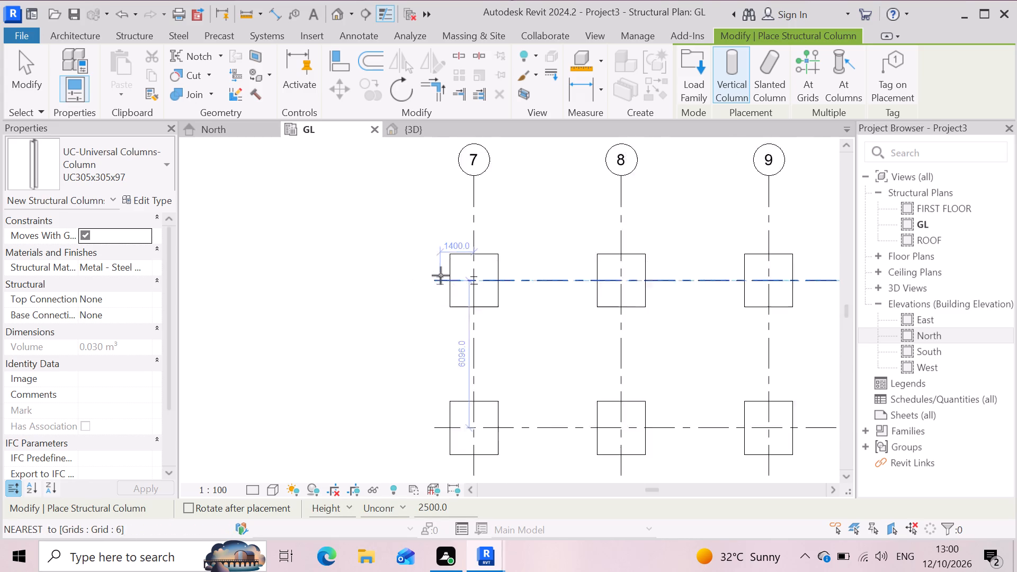
scroll(441, 275, "down", 1)
left_click(808, 66)
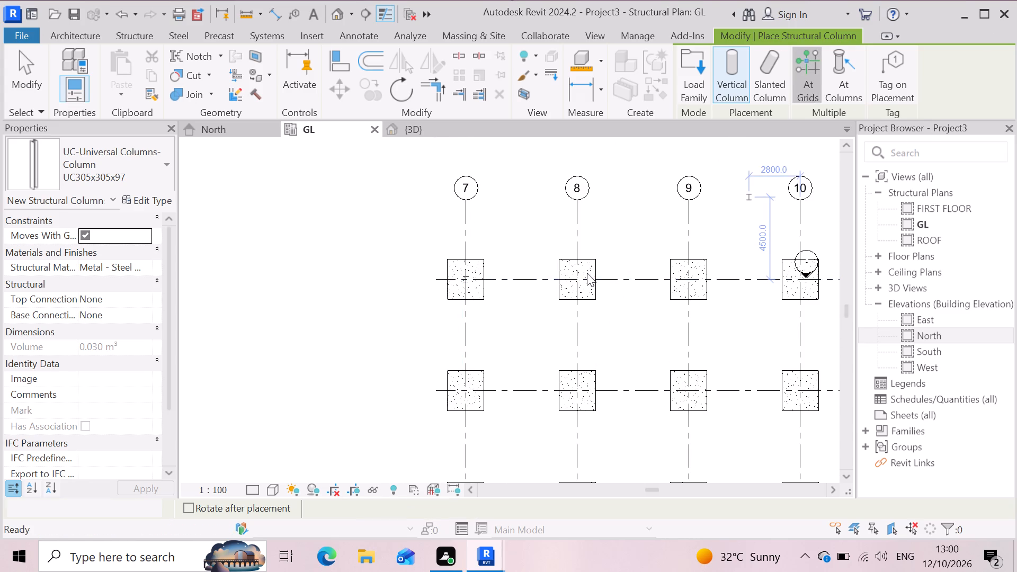
scroll(587, 273, "down", 12)
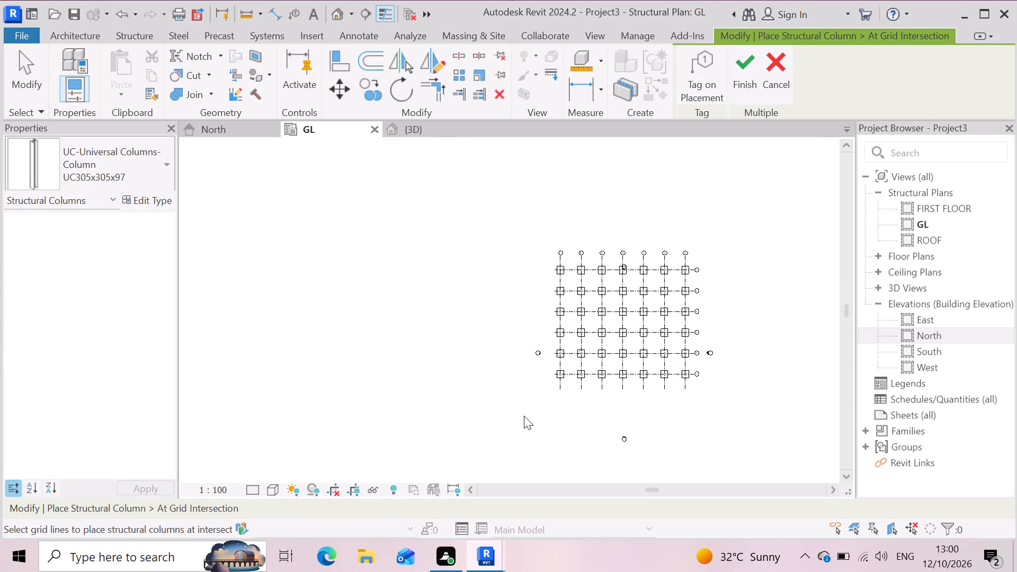
left_click_drag(526, 414, 738, 217)
left_click(746, 58)
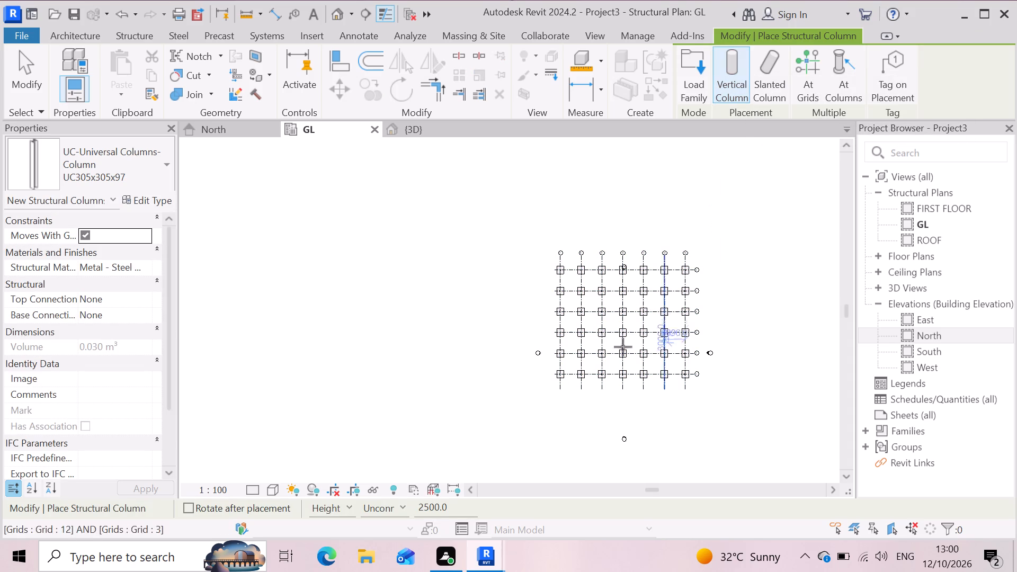
In the 3D view, set the Top Level of the column at grids 1 and 9 to FIRST FLOOR.
left_click(437, 128)
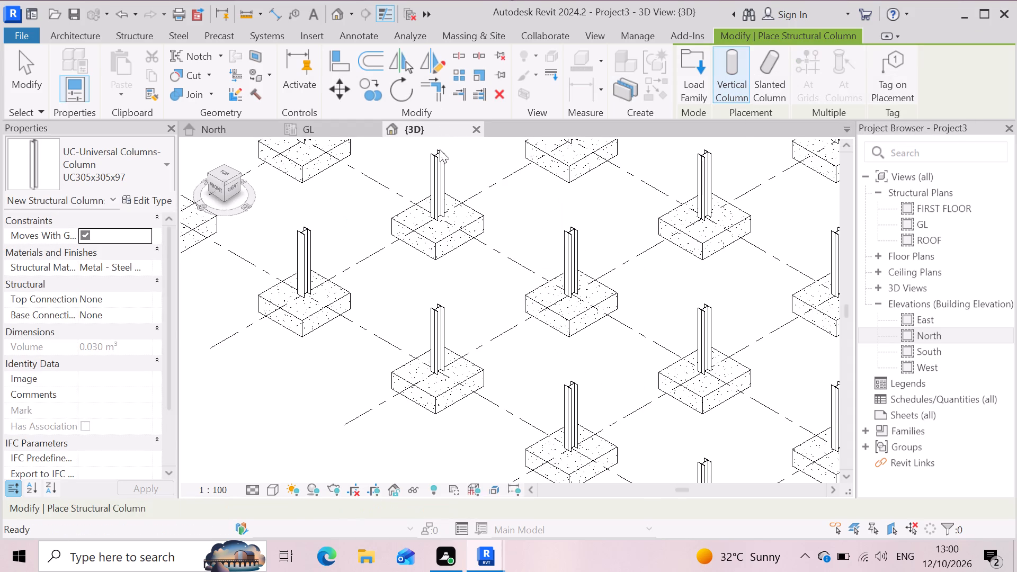
scroll(592, 389, "up", 3)
key("Escape")
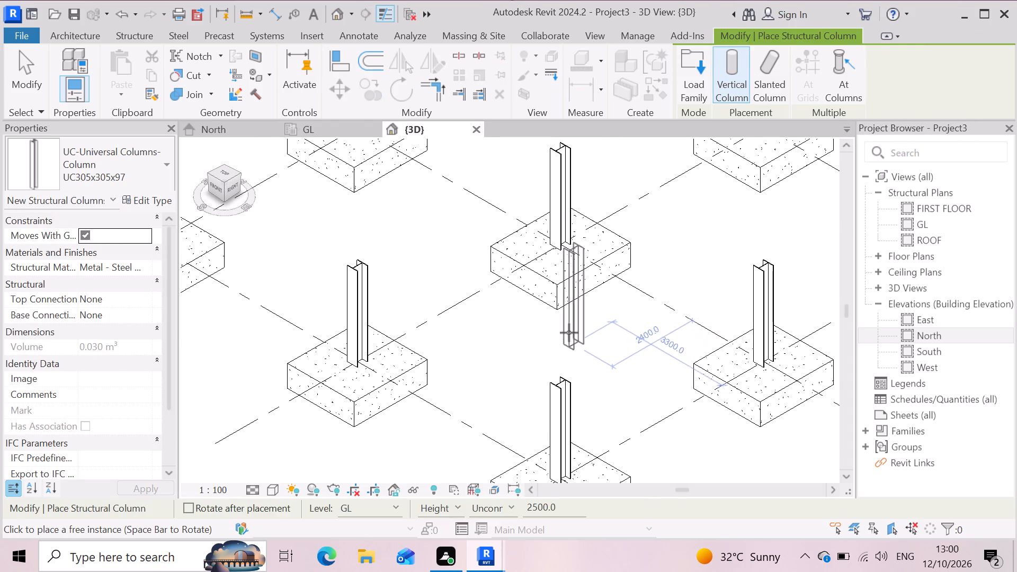
scroll(550, 325, "down", 3)
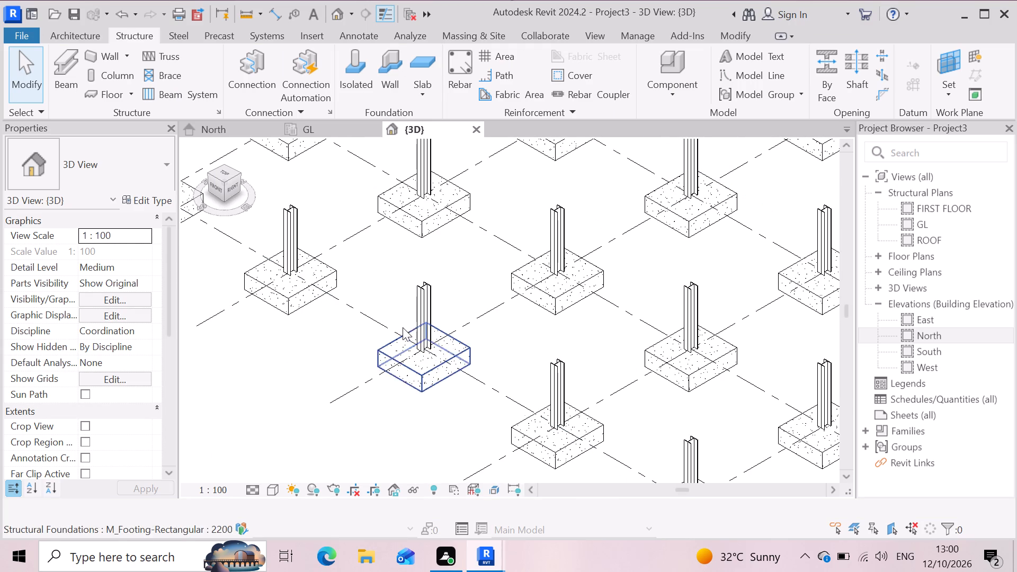
left_click(417, 327)
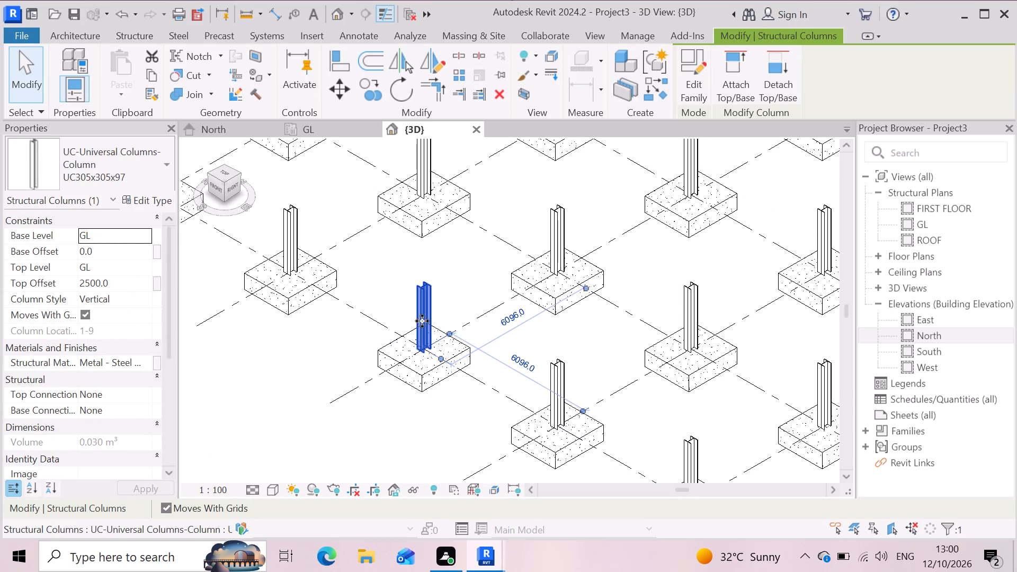
left_click(110, 267)
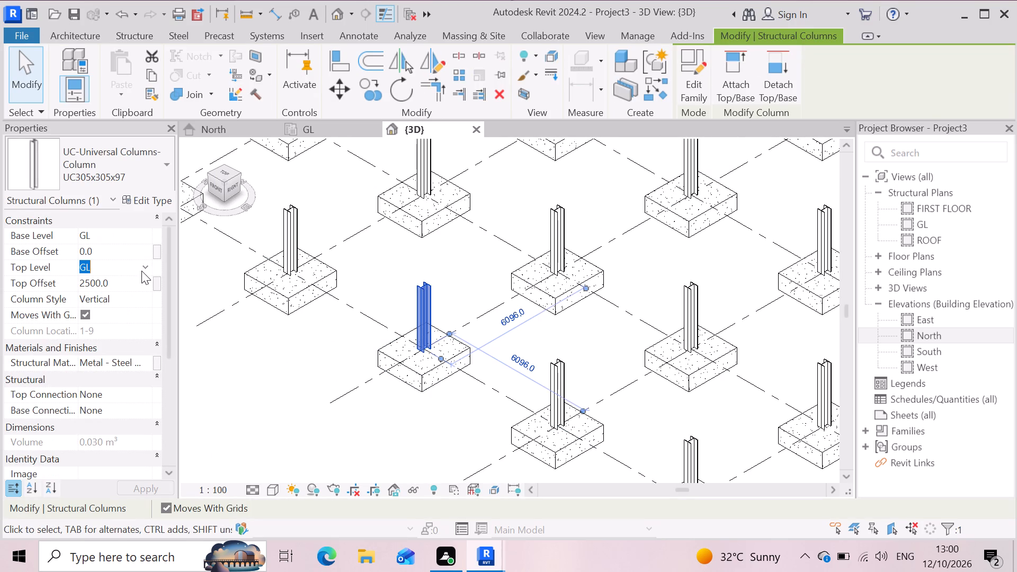
left_click(145, 265)
left_click(137, 297)
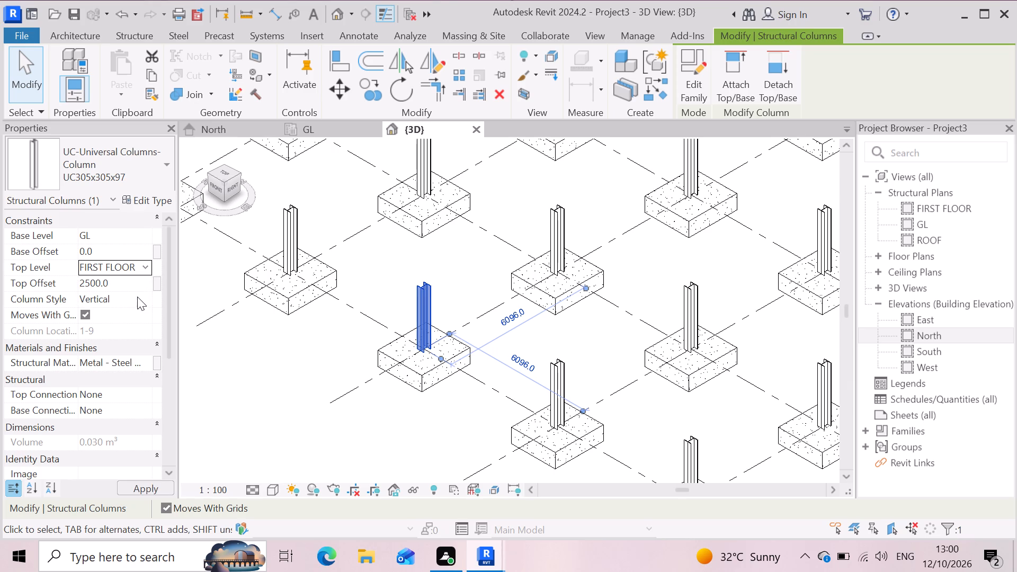
Add the other grid columns to the selection, except the one directly behind the raised column, and set their Top Level to FIRST FLOOR.
scroll(402, 399, "down", 3)
scroll(460, 395, "down", 3)
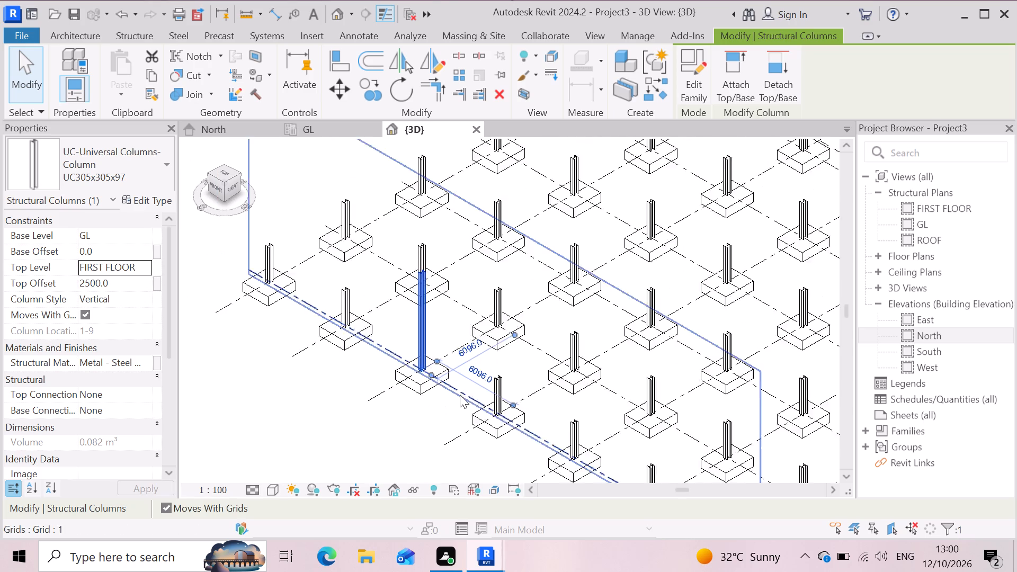
scroll(444, 352, "down", 3)
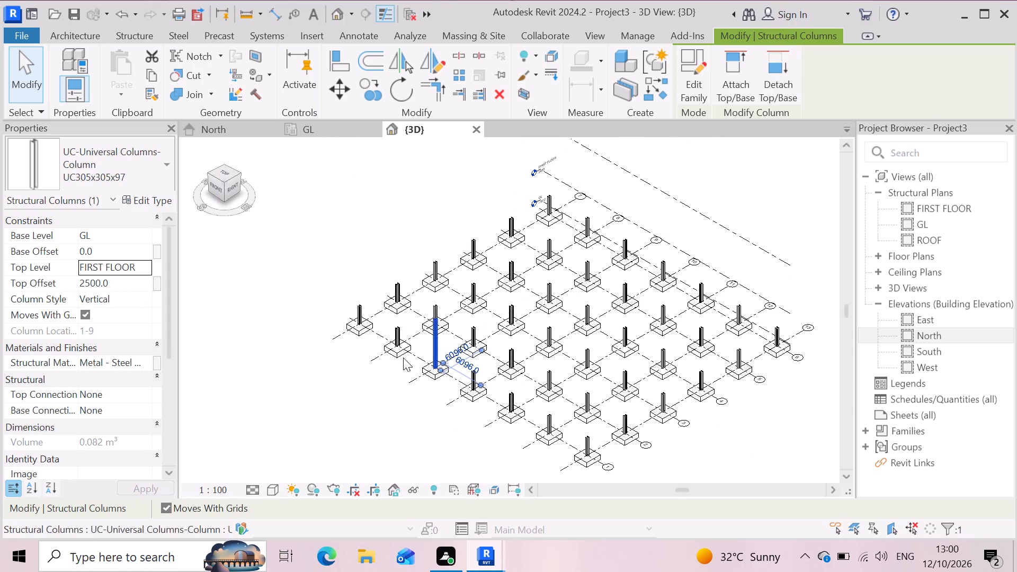
scroll(441, 405, "up", 2)
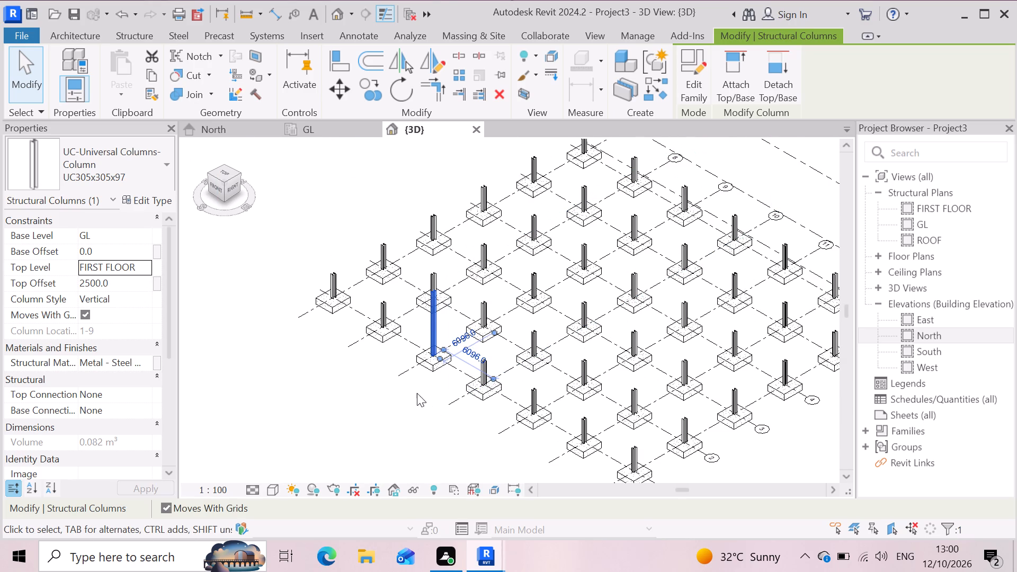
scroll(417, 393, "down", 2)
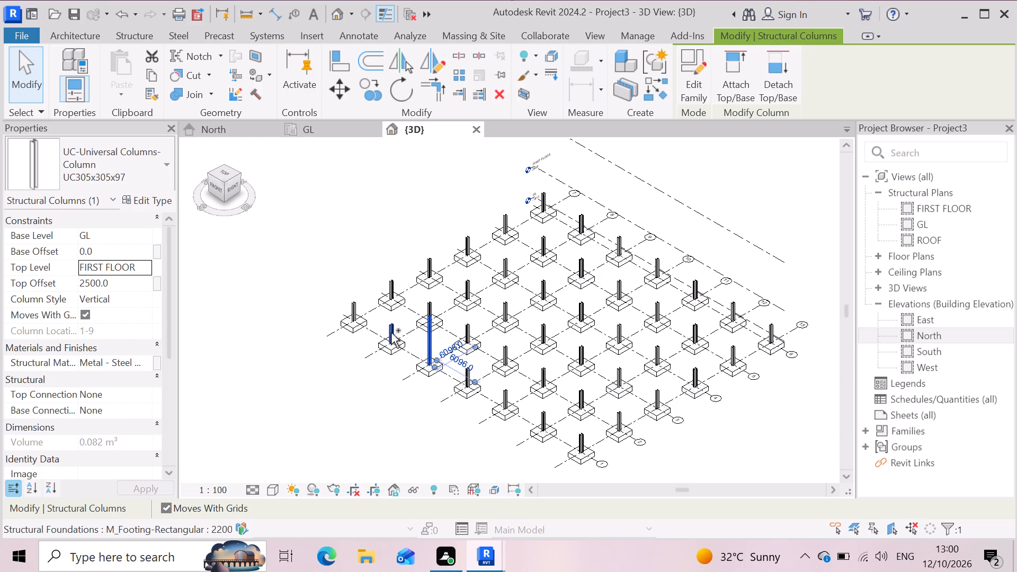
left_click(388, 330, "ctrl")
left_click(355, 311, "ctrl")
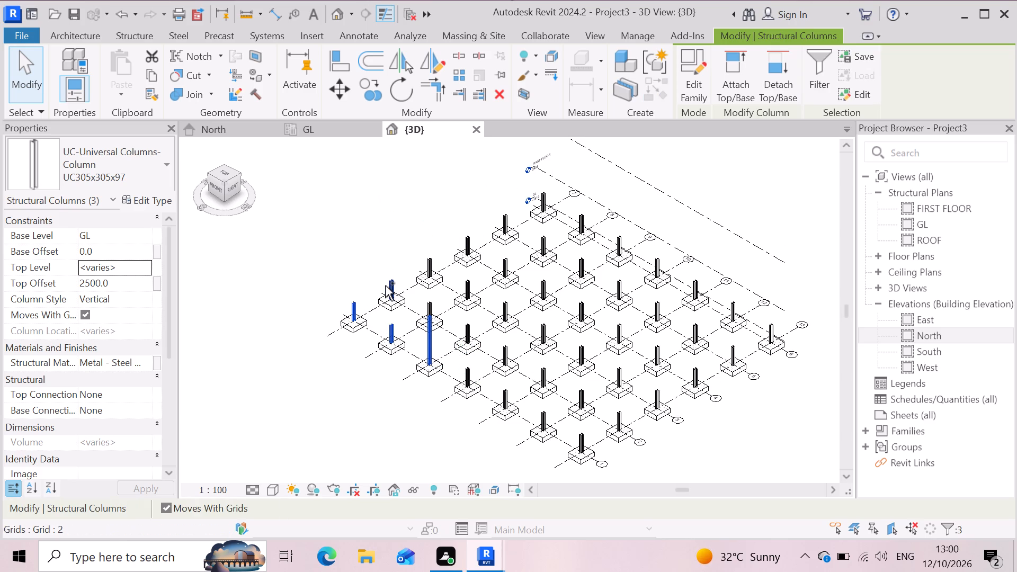
left_click(385, 285, "ctrl")
left_click(425, 268, "ctrl")
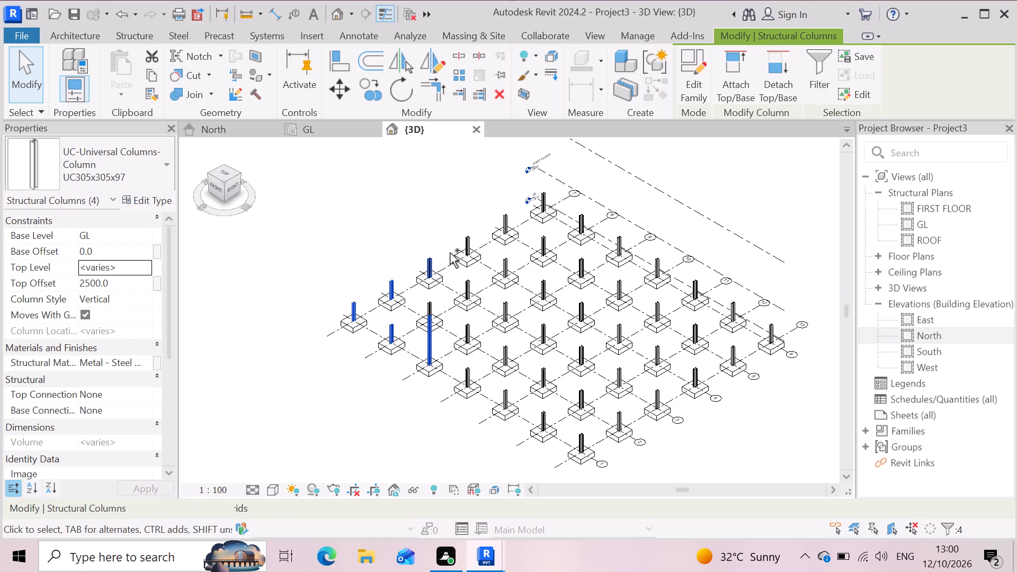
left_click(467, 245, "ctrl")
left_click(503, 225, "ctrl")
left_click(543, 199, "ctrl")
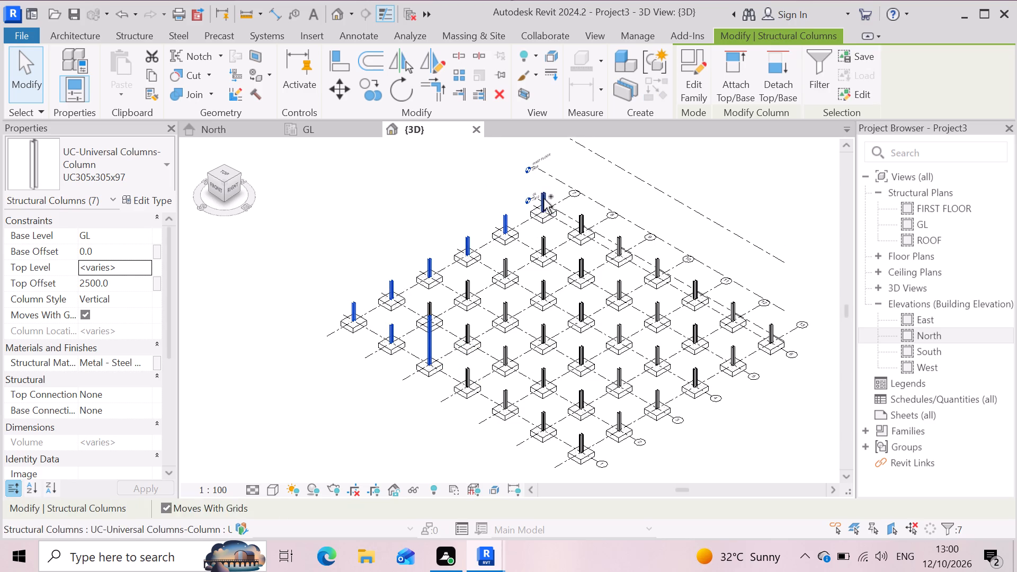
left_click(472, 289, "ctrl")
left_click(505, 268, "ctrl")
left_click(547, 244, "ctrl")
left_click(576, 230, "ctrl")
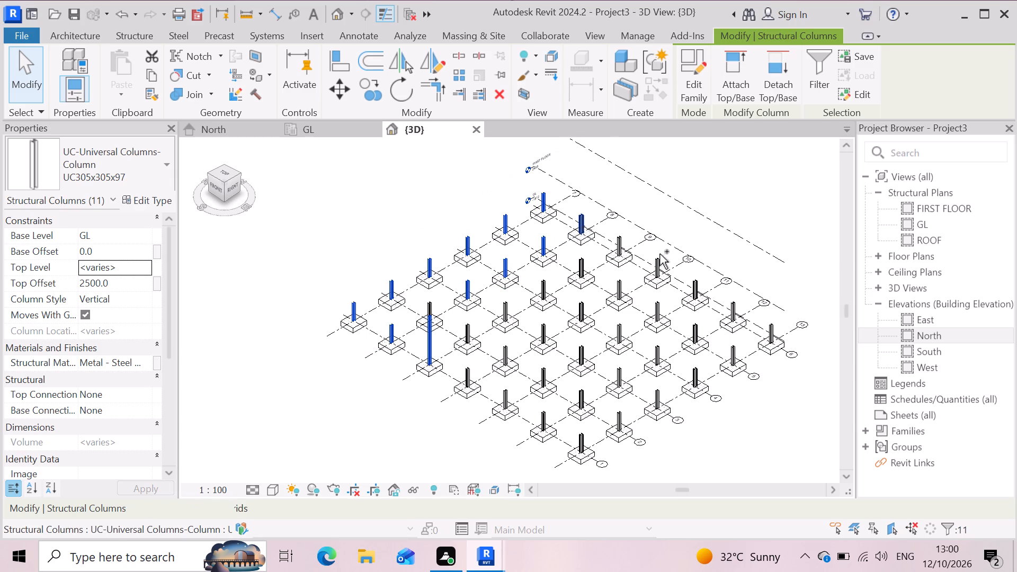
left_click(620, 246, "ctrl")
left_click(576, 270, "ctrl")
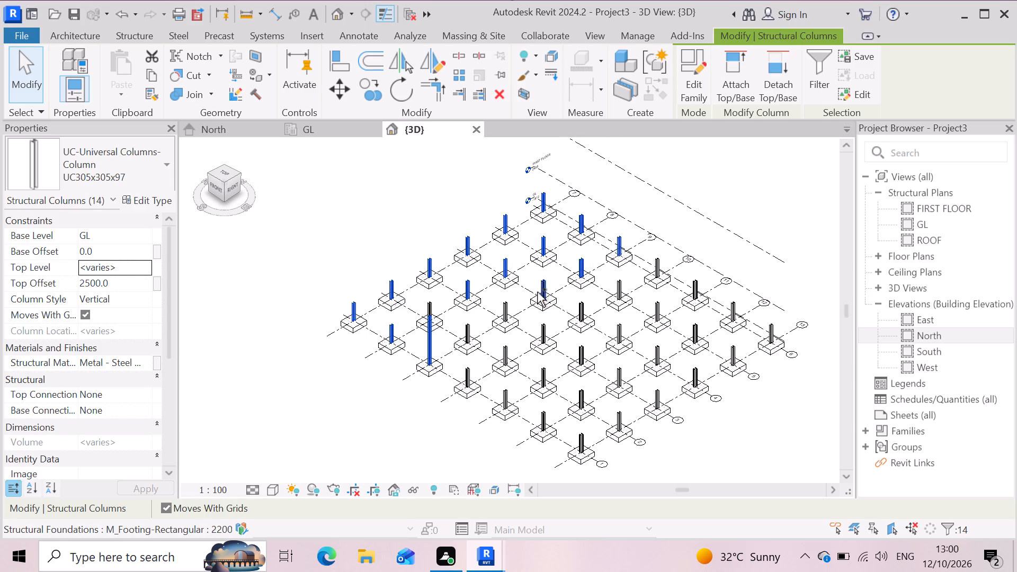
left_click(538, 292, "ctrl")
left_click(499, 305, "ctrl")
left_click(465, 329, "ctrl")
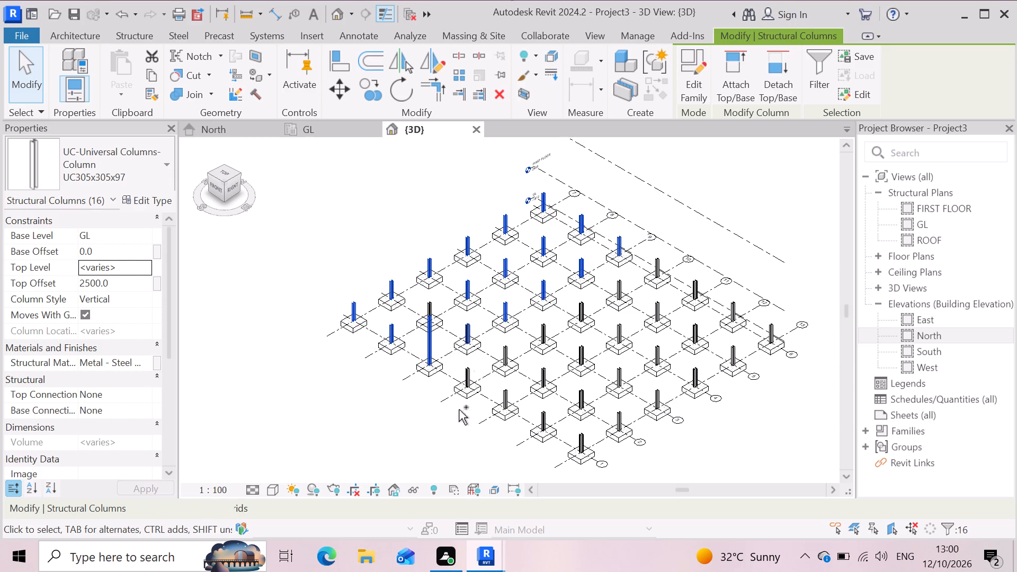
left_click(468, 373, "ctrl")
left_click(508, 353, "ctrl")
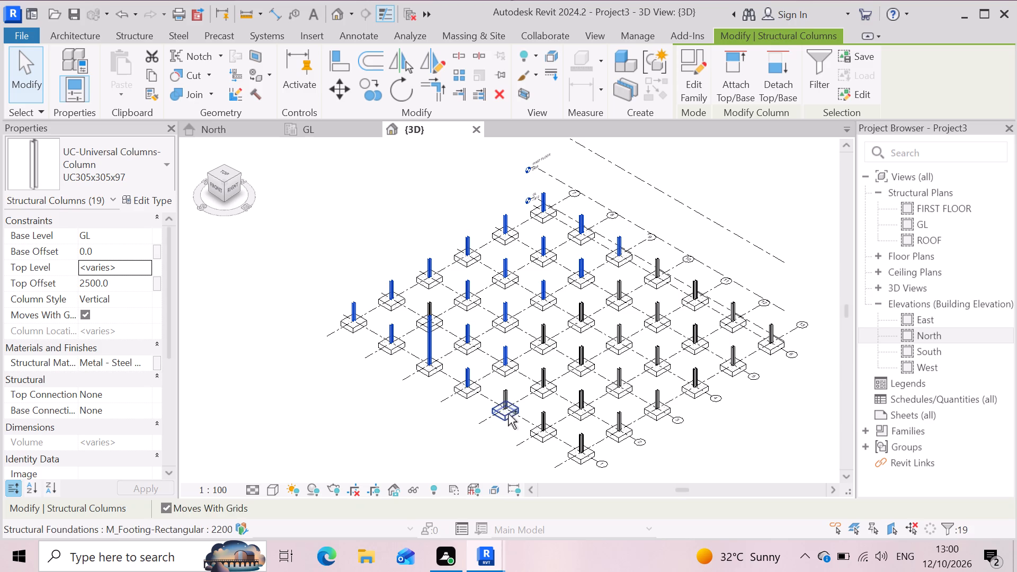
left_click(502, 400, "ctrl")
left_click(536, 377, "ctrl")
left_click(546, 327, "ctrl")
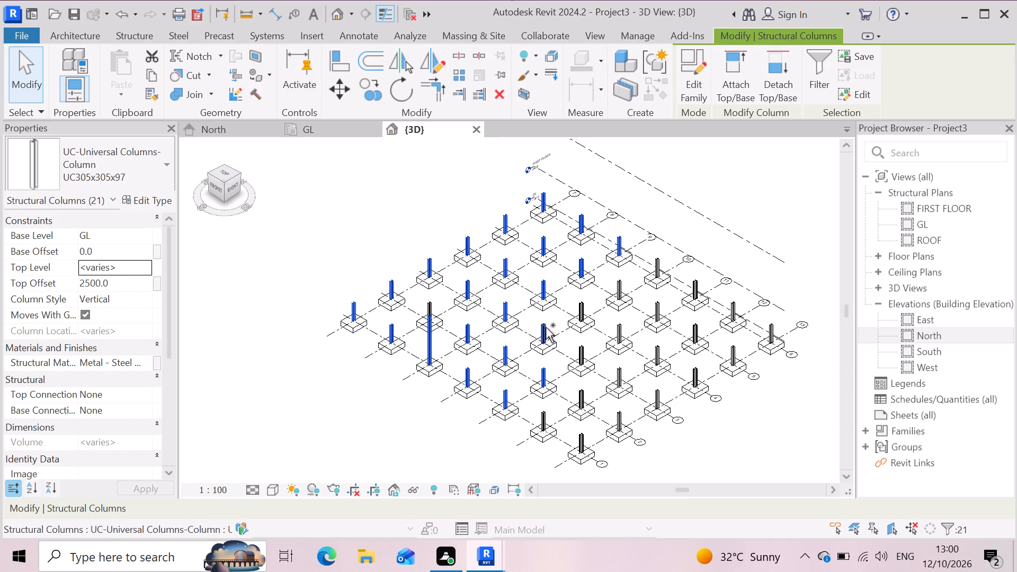
left_click(577, 307, "ctrl")
left_click(618, 287, "ctrl")
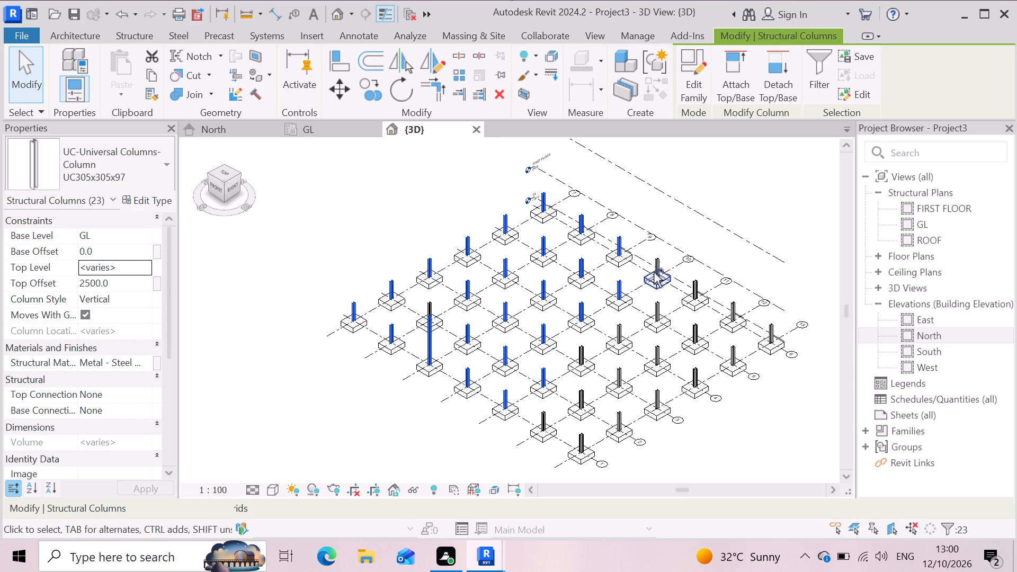
left_click(656, 266, "ctrl")
left_click(584, 351, "ctrl")
left_click(616, 330, "ctrl")
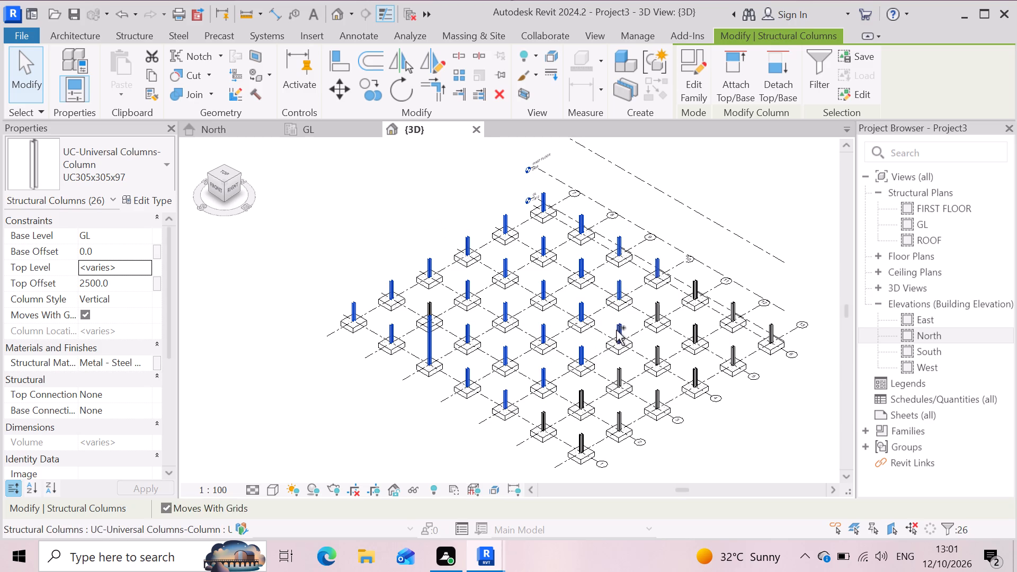
left_click(655, 314, "ctrl")
left_click(695, 289, "ctrl")
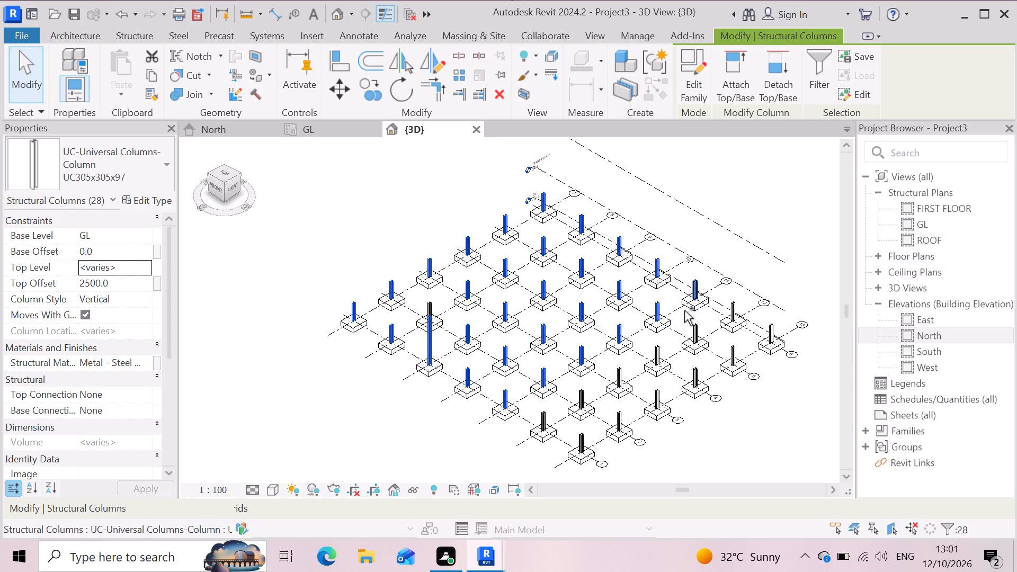
left_click(577, 443, "ctrl")
left_click(543, 422, "ctrl")
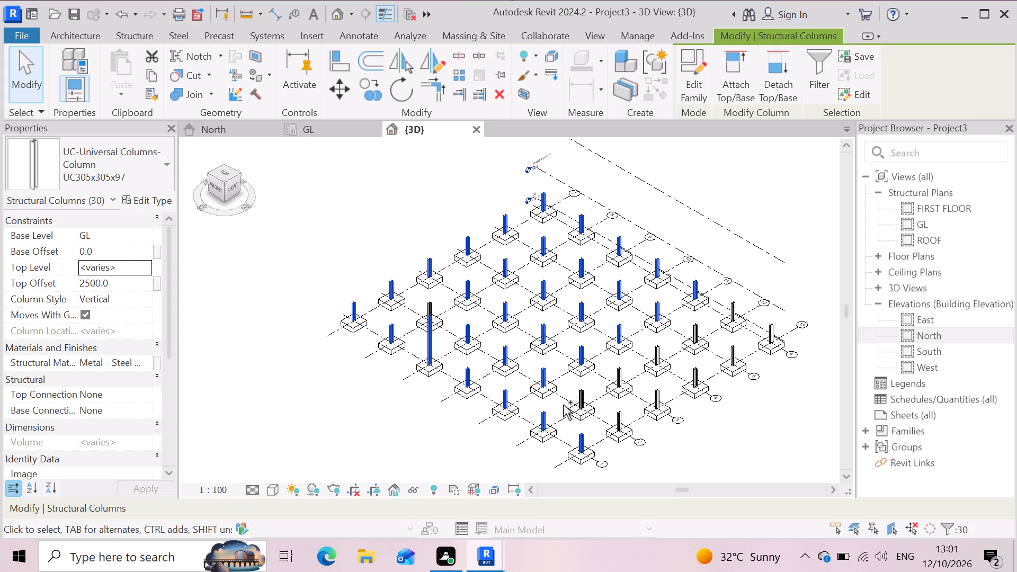
left_click(583, 394, "ctrl")
left_click(618, 371, "ctrl")
left_click(656, 354, "ctrl")
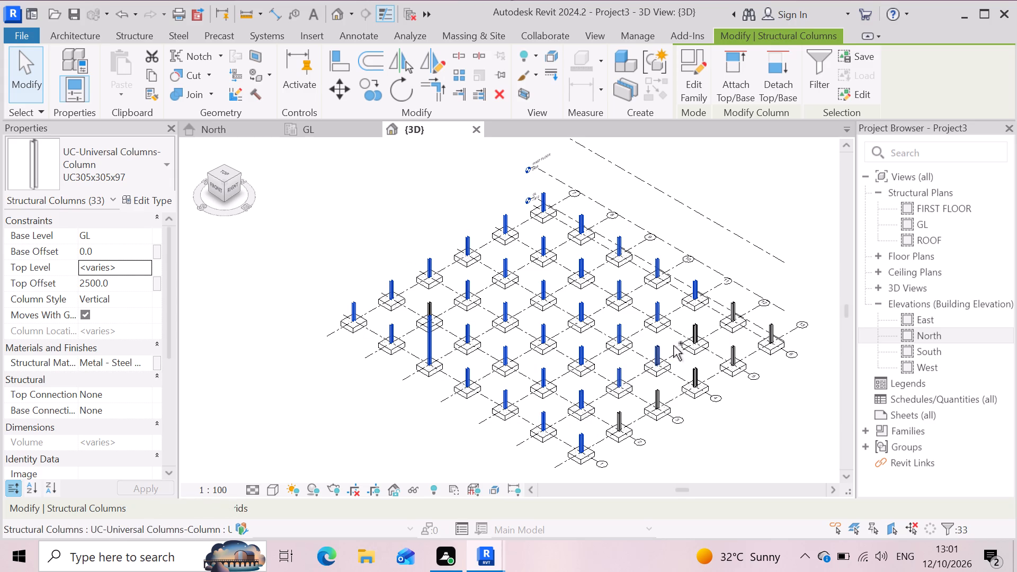
left_click(688, 337, "ctrl")
left_click(728, 316, "ctrl")
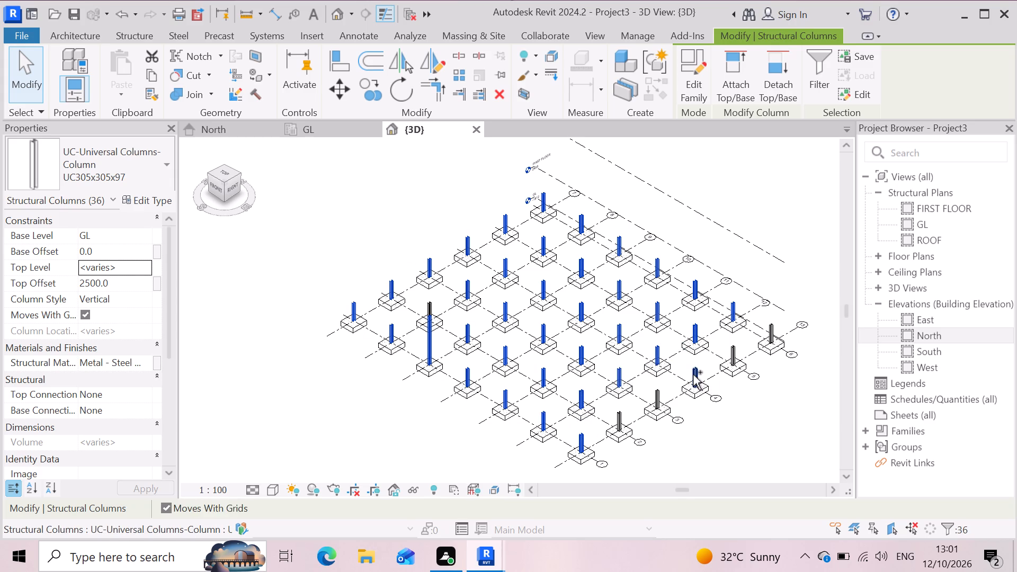
left_click(693, 374, "ctrl")
left_click(658, 397, "ctrl")
left_click(617, 426, "ctrl")
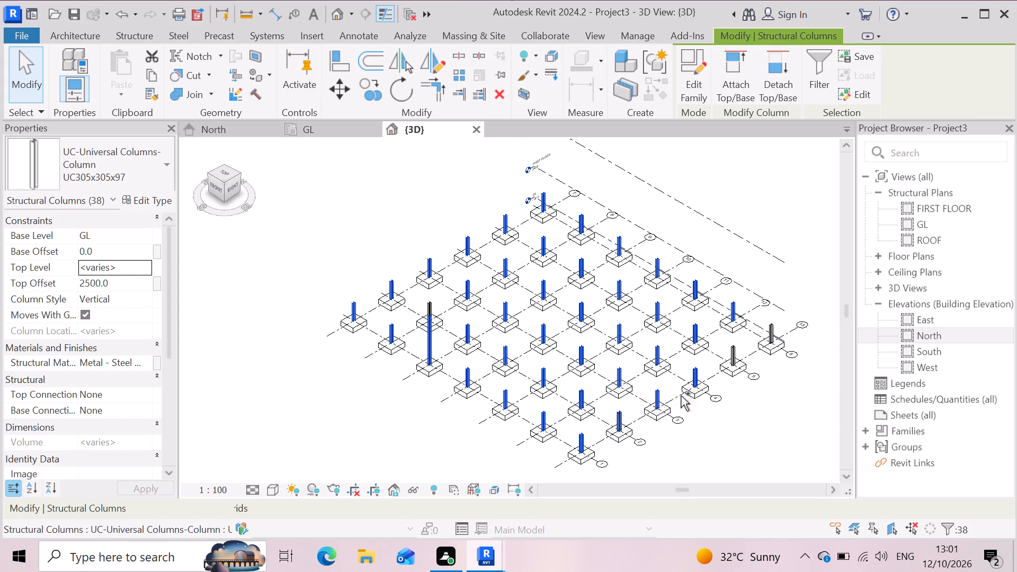
left_click(731, 353, "ctrl")
left_click(763, 332, "ctrl")
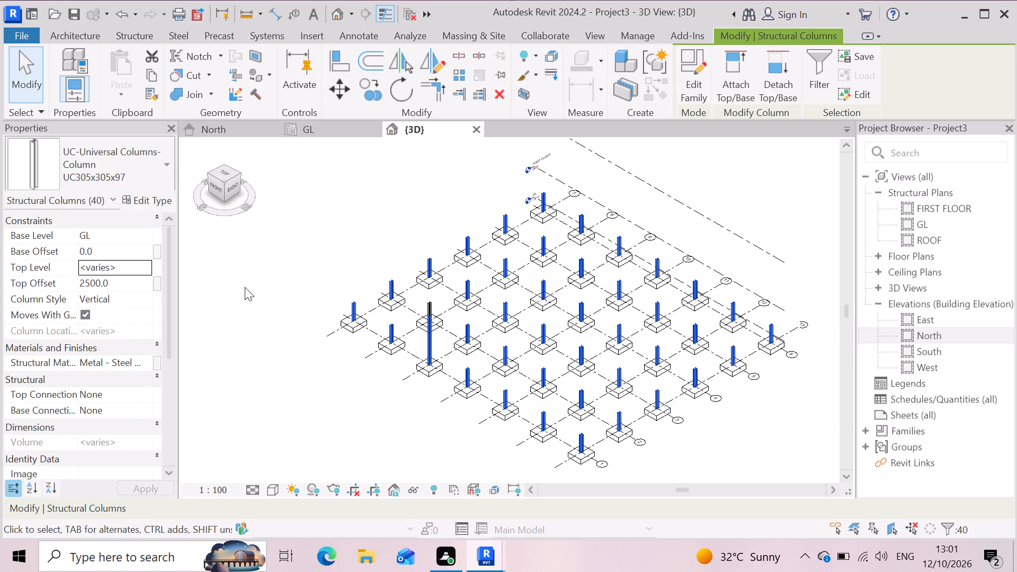
left_click(128, 265)
left_click(146, 265)
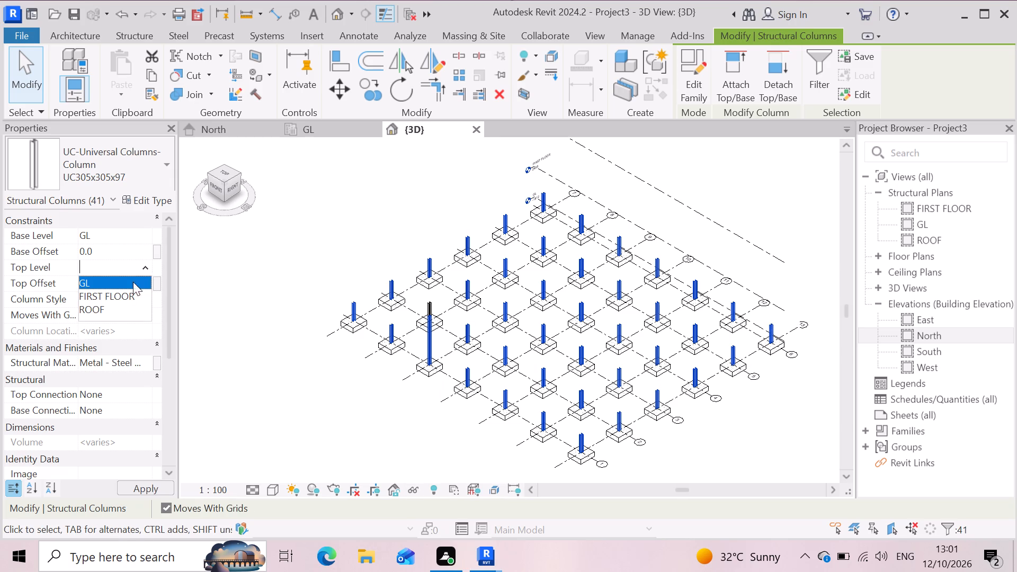
left_click(124, 302)
left_click(131, 263)
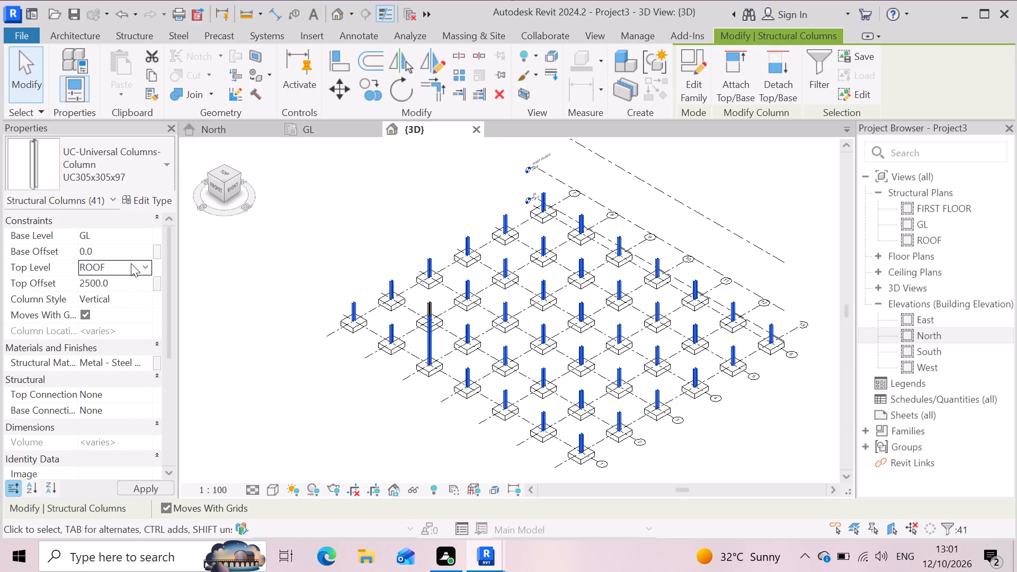
left_click(144, 267)
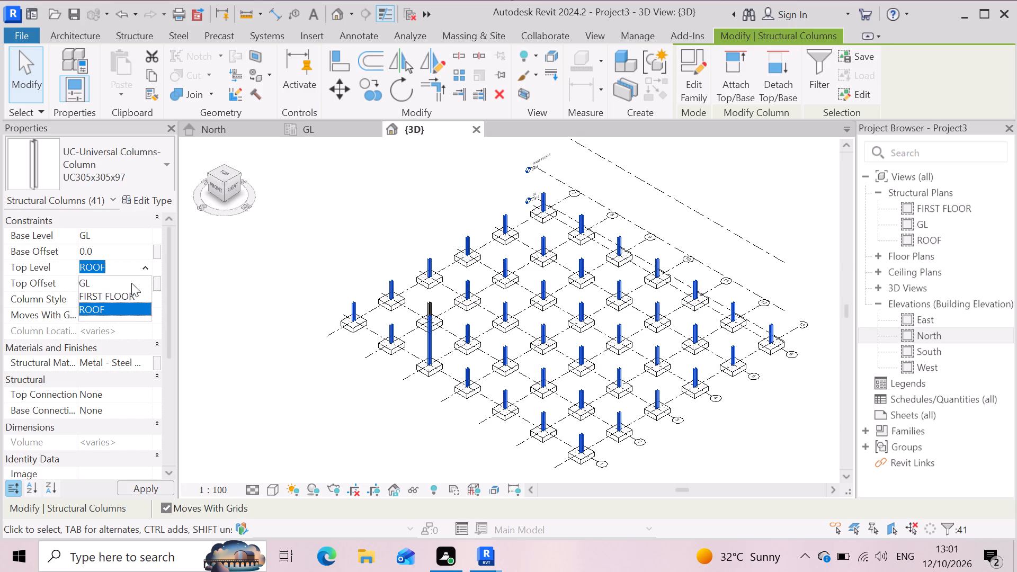
left_click(129, 292)
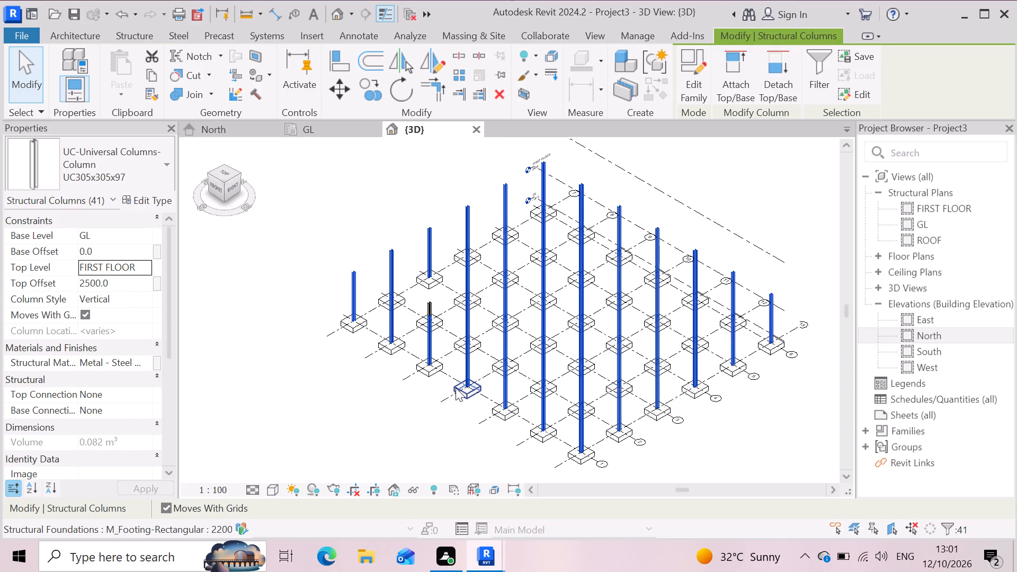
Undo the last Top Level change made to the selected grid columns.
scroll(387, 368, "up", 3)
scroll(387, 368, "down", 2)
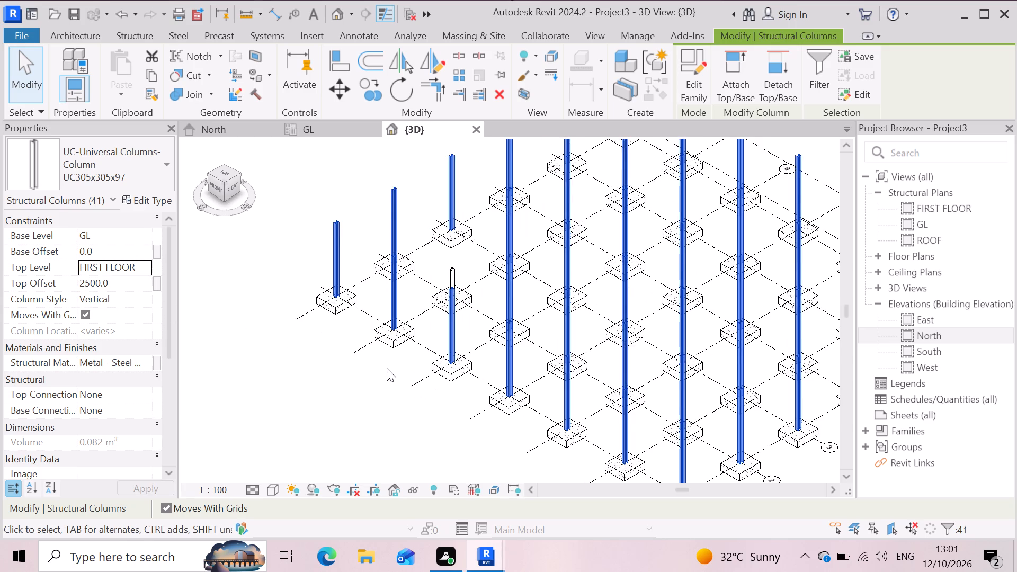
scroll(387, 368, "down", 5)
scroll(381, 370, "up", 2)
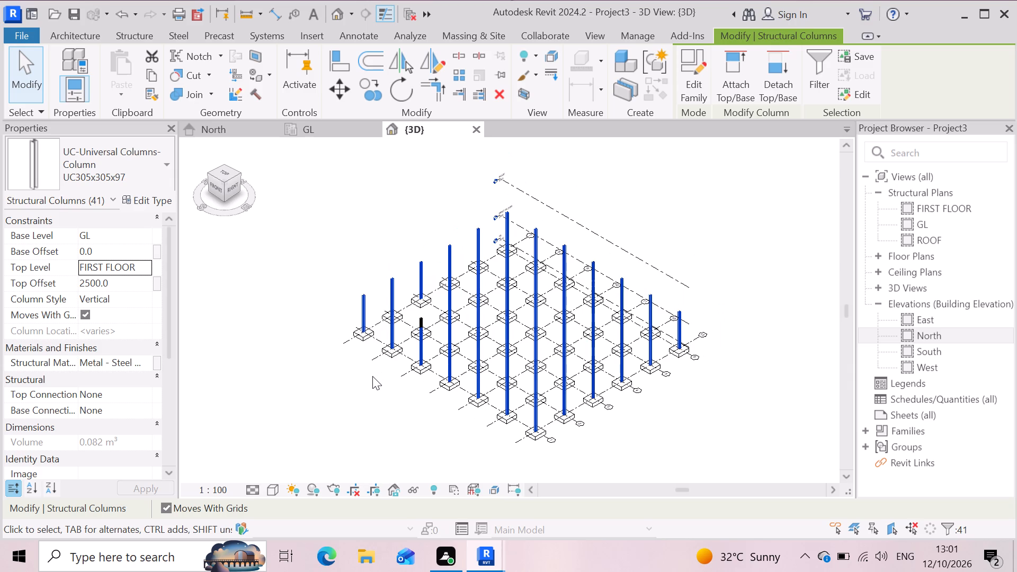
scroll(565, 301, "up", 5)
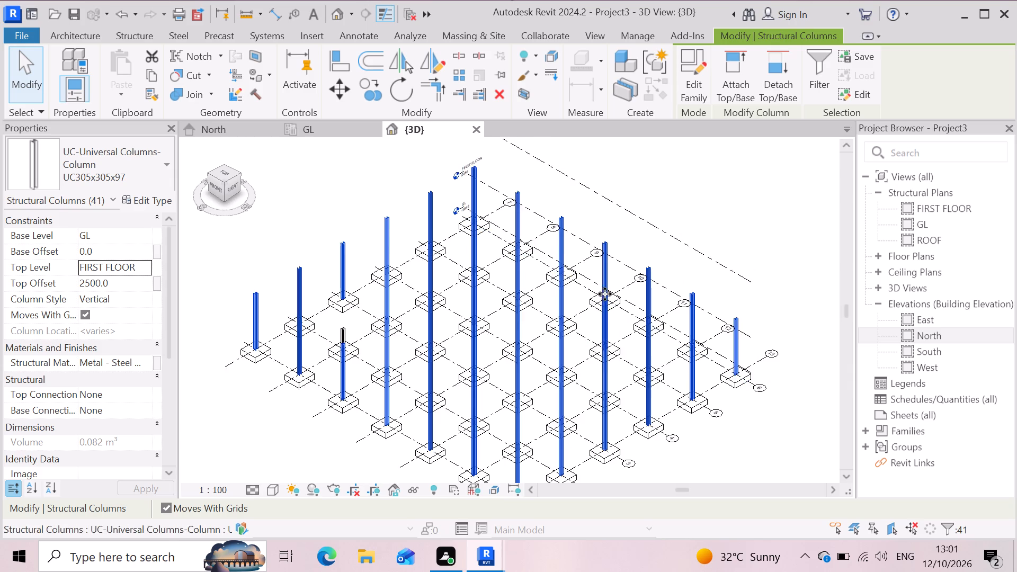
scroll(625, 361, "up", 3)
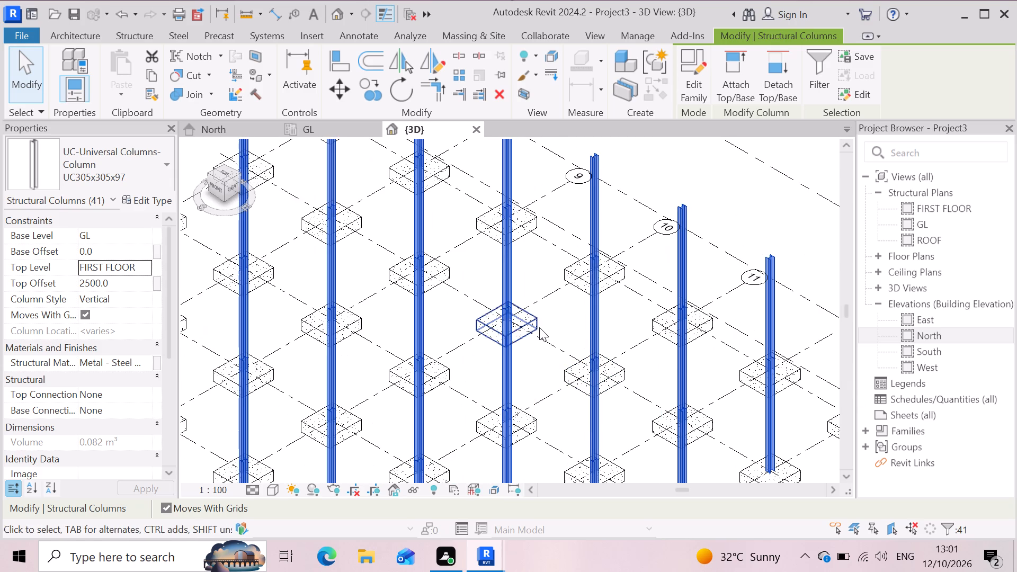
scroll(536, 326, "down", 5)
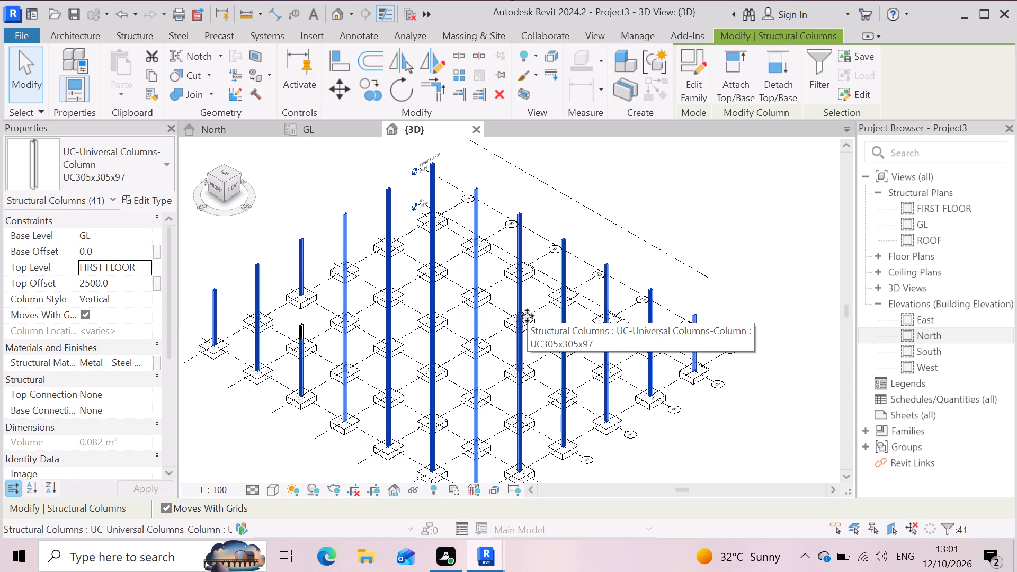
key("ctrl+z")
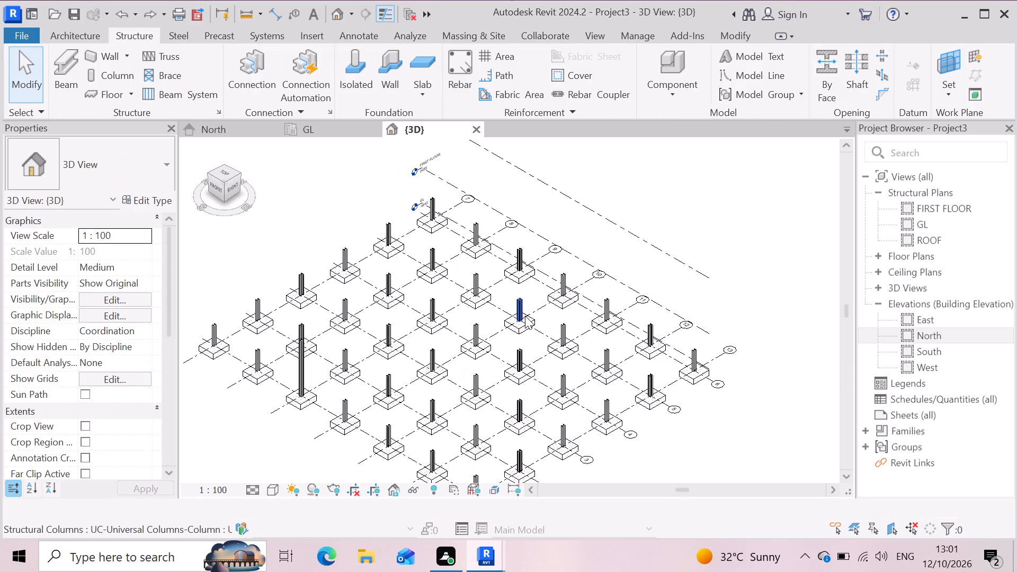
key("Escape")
Select the whole model in 3D, filter the selection to Structural Columns only, and set their Top Level to FIRST FLOOR.
scroll(529, 310, "down", 1)
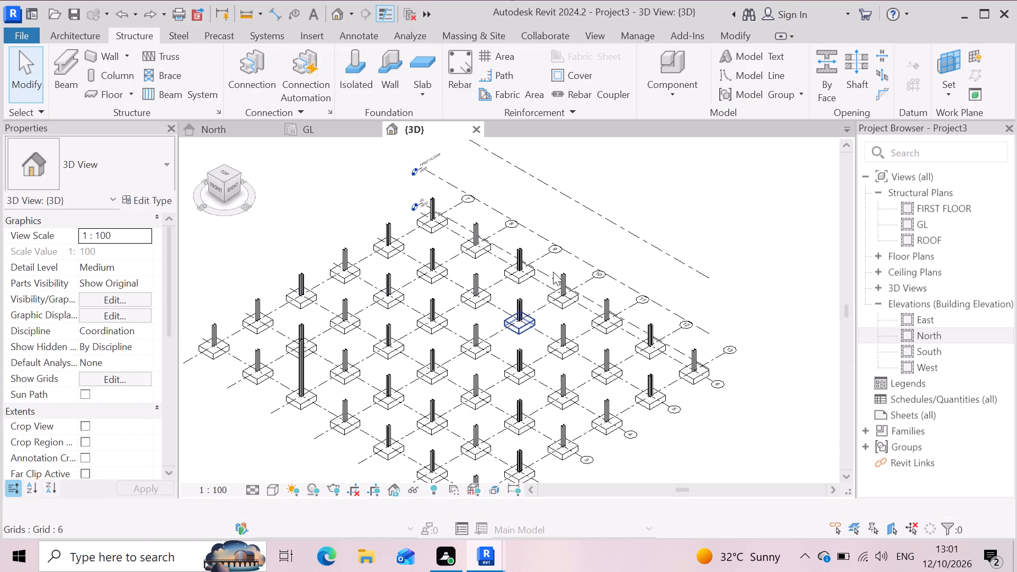
scroll(558, 264, "down", 3)
left_click_drag(288, 427, 705, 195)
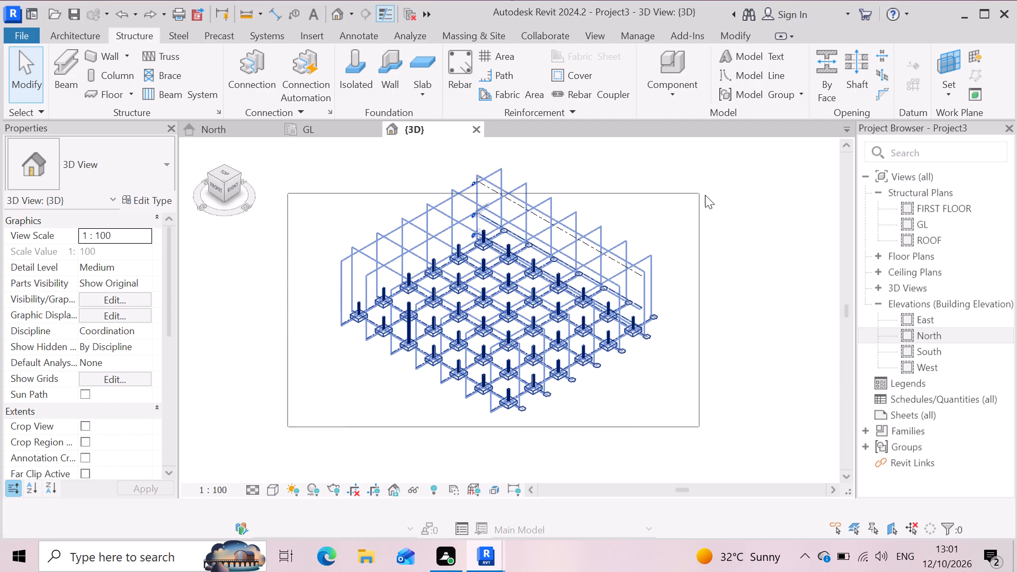
left_click_drag(705, 195, 707, 195)
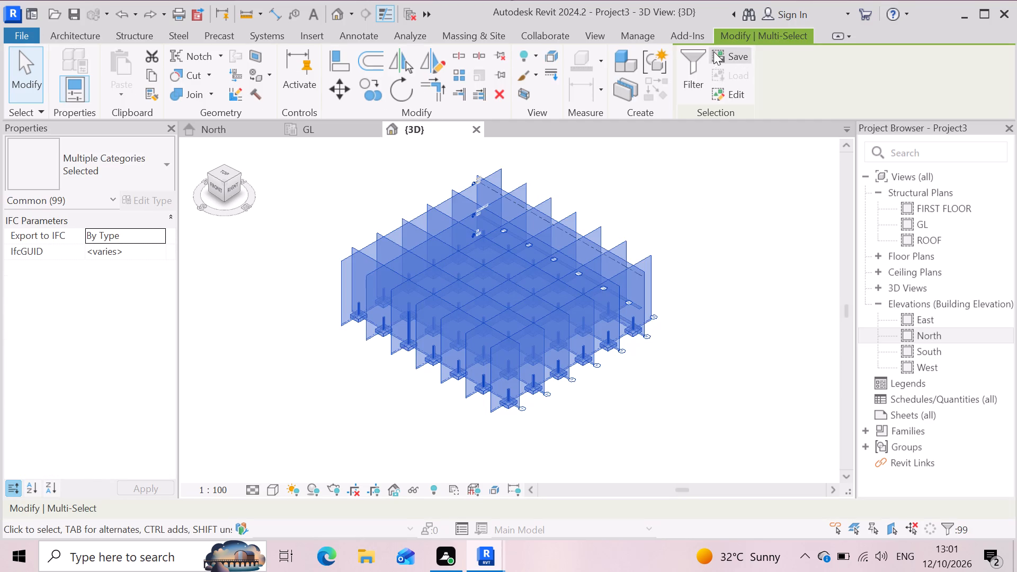
left_click(701, 59)
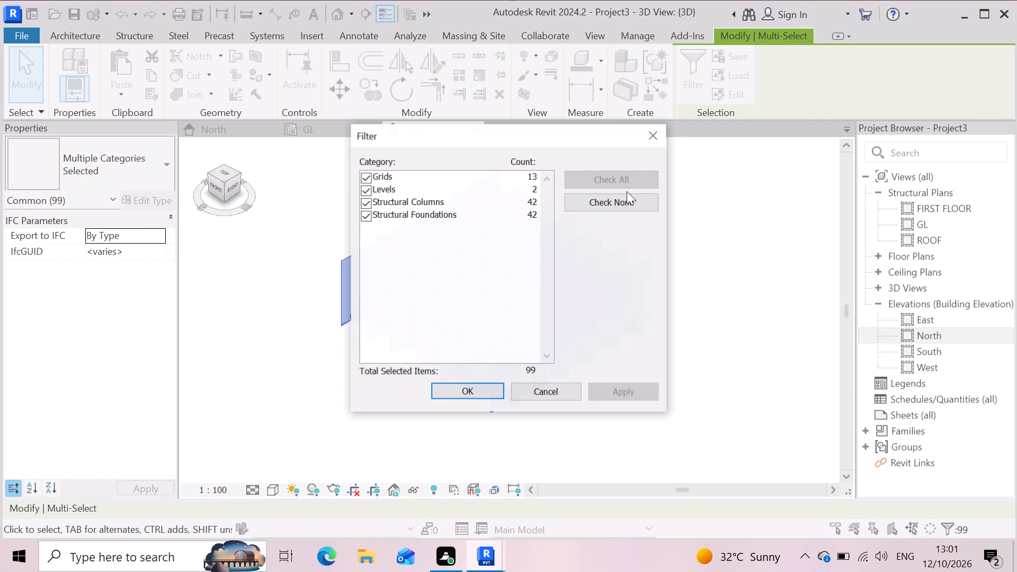
left_click(625, 208)
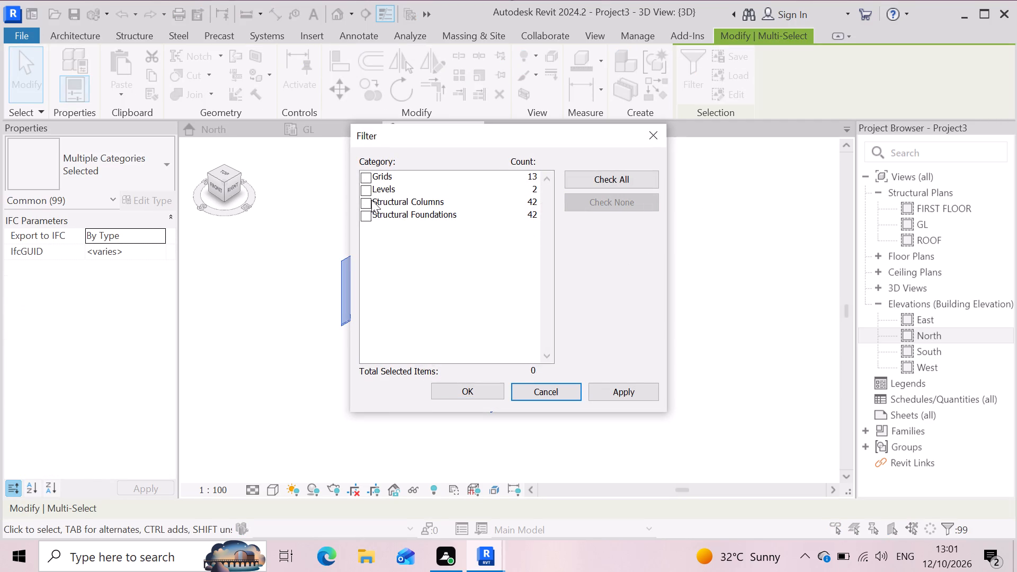
left_click(366, 201)
left_click(623, 387)
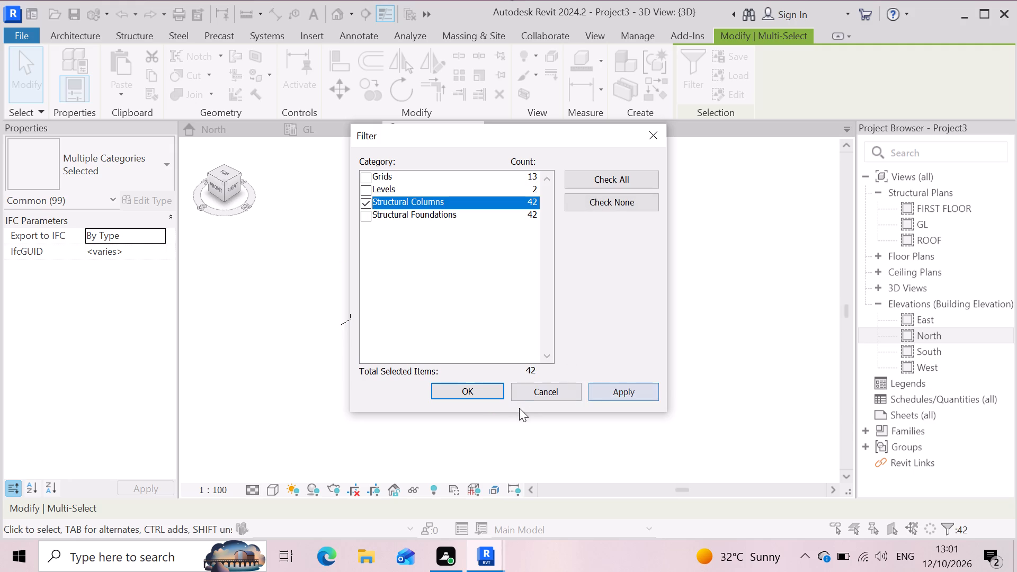
left_click(486, 391)
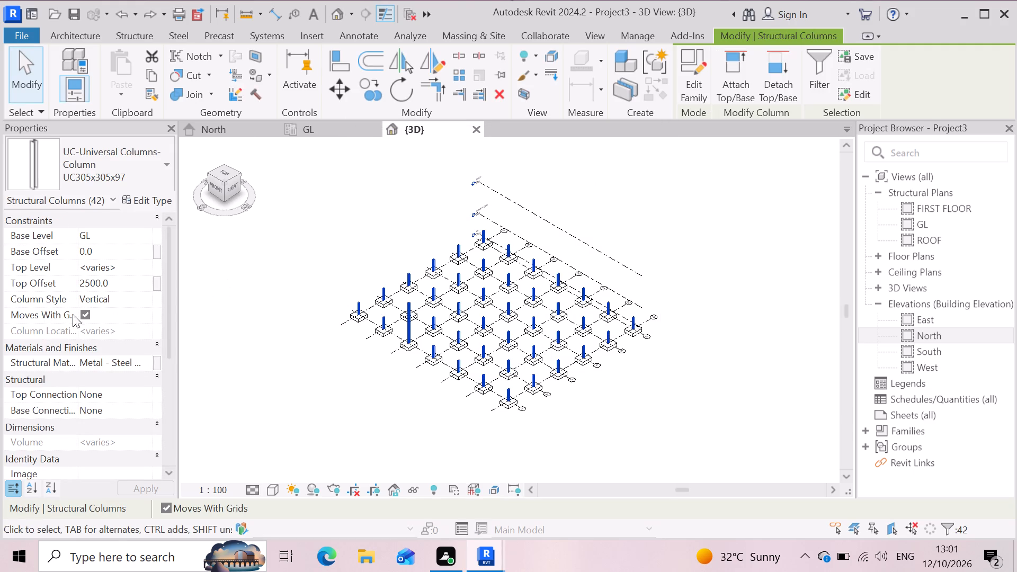
left_click(125, 286)
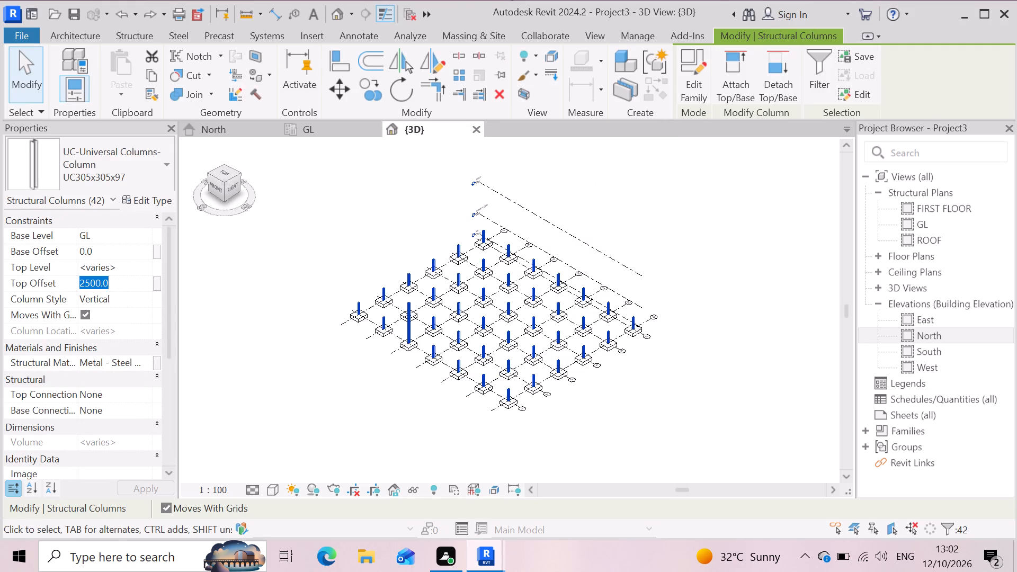
left_click(145, 284)
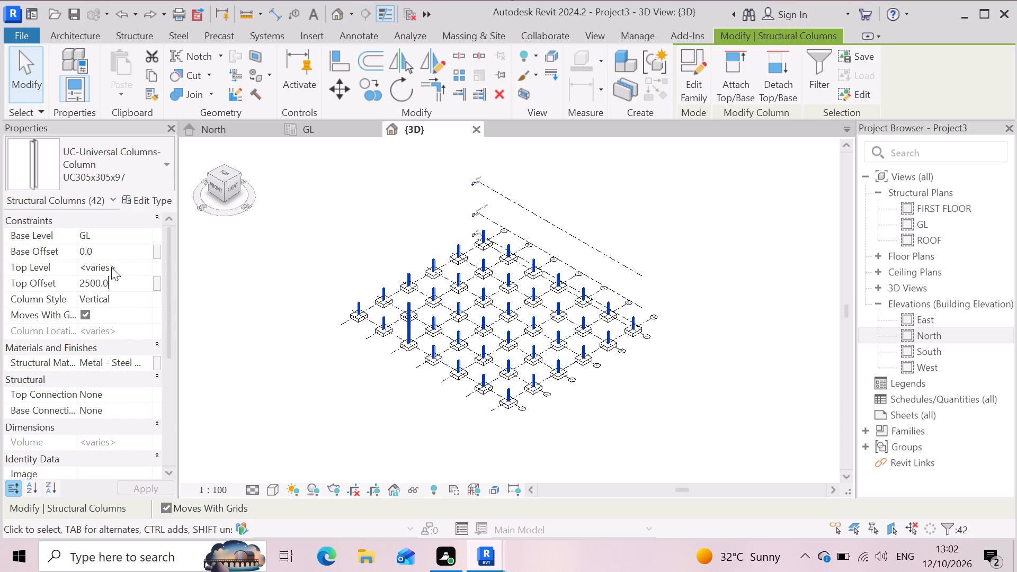
left_click(110, 267)
left_click(141, 265)
left_click(131, 296)
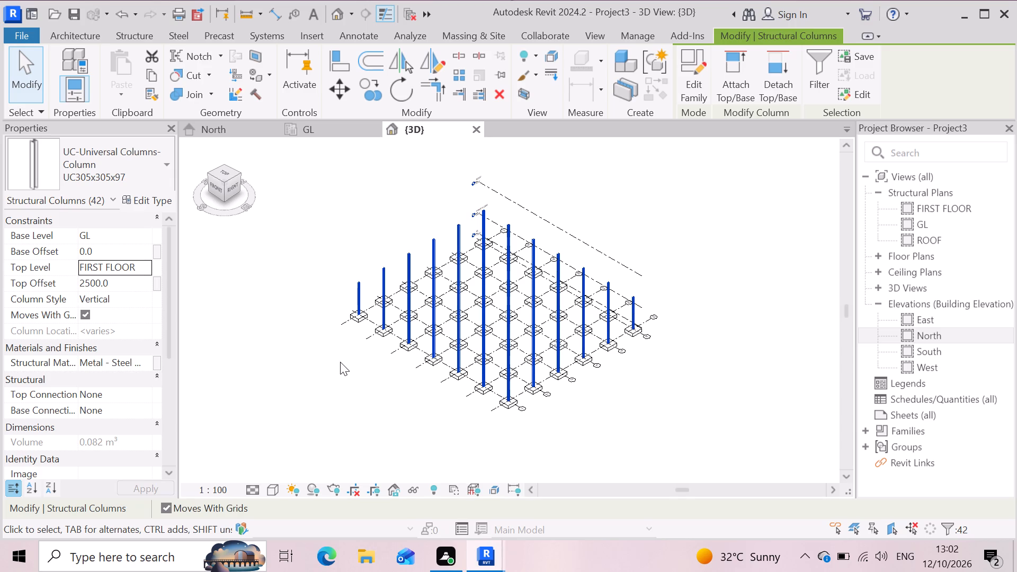
Examine the column tops against the FIRST FLOOR and ROOF levels in the 3D view.
scroll(573, 227, "up", 3)
scroll(514, 204, "up", 3)
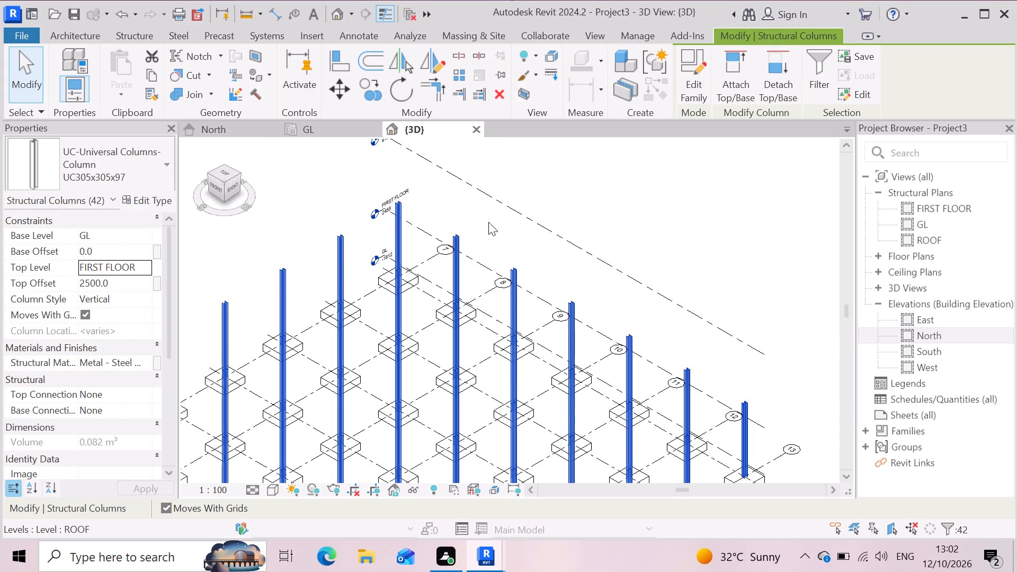
scroll(543, 228, "down", 3)
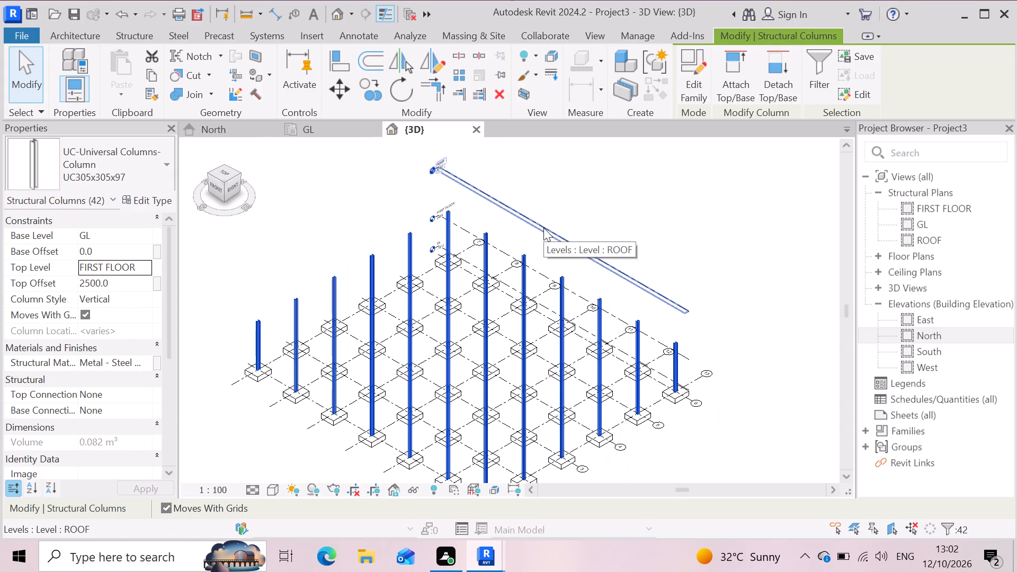
scroll(385, 290, "up", 2)
scroll(196, 301, "up", 2)
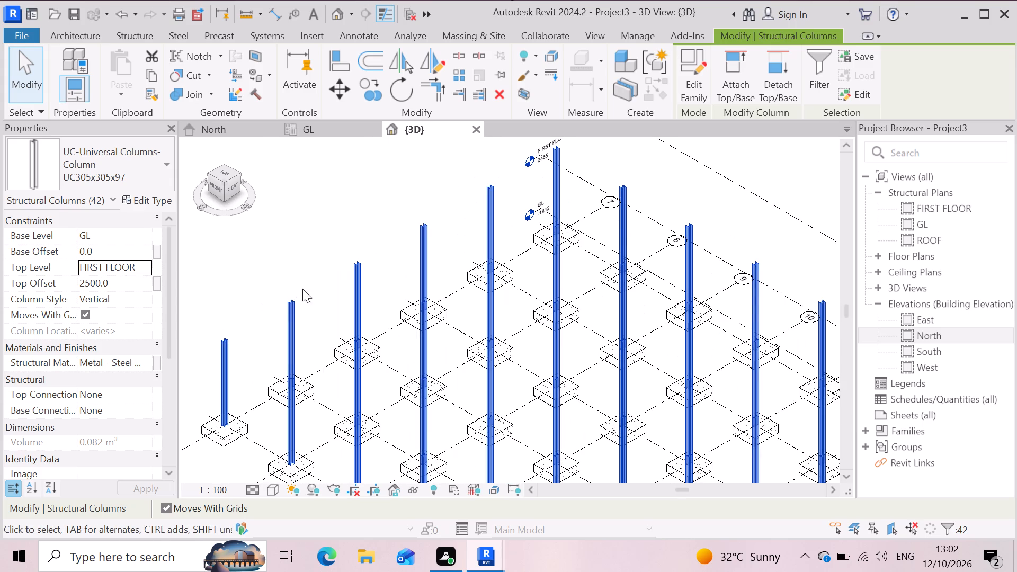
scroll(341, 259, "down", 5)
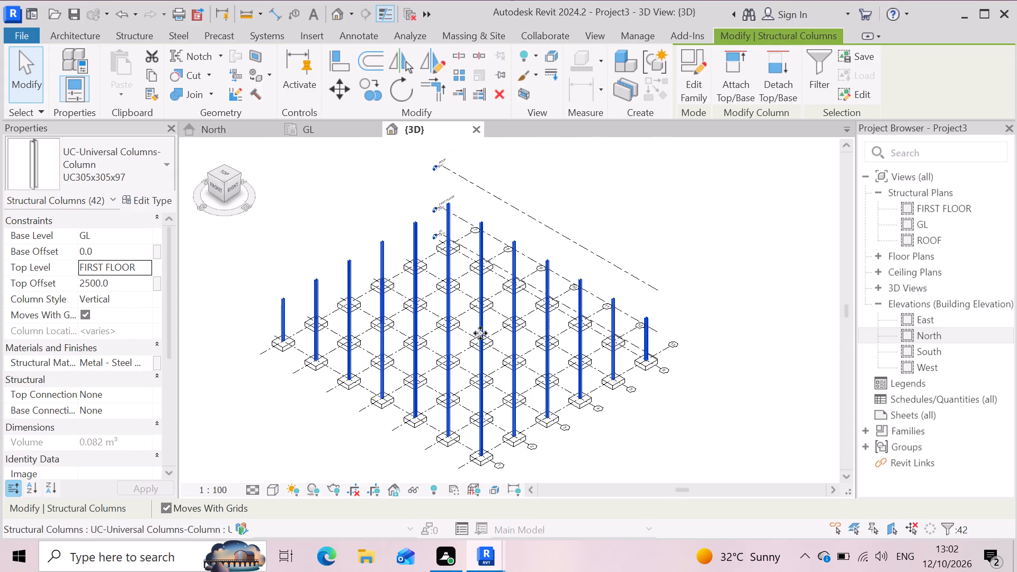
Check the columns on their footings at the grid intersections in the GL structural plan.
left_click(315, 130)
scroll(694, 363, "up", 3)
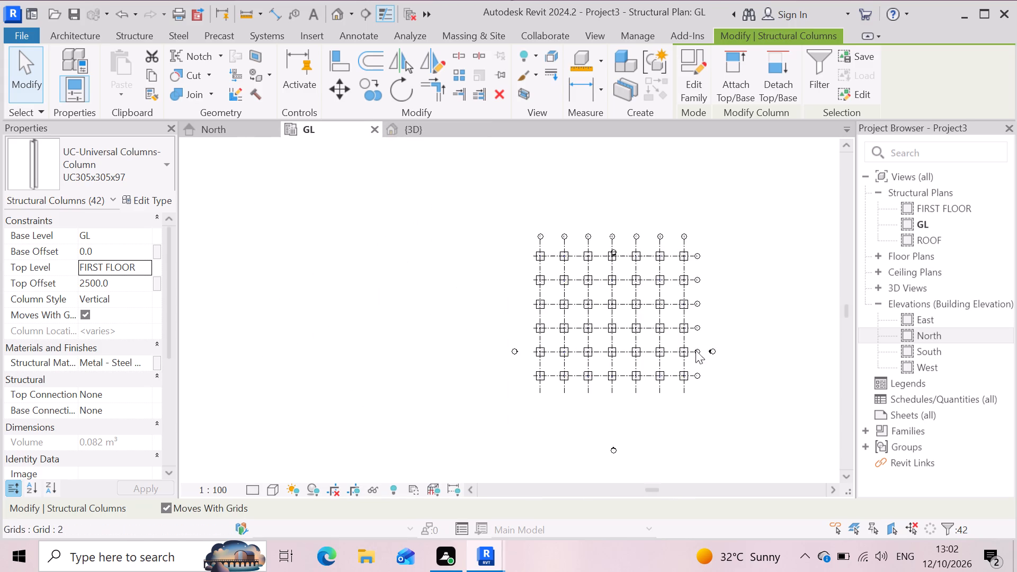
scroll(679, 320, "up", 3)
scroll(572, 374, "up", 5)
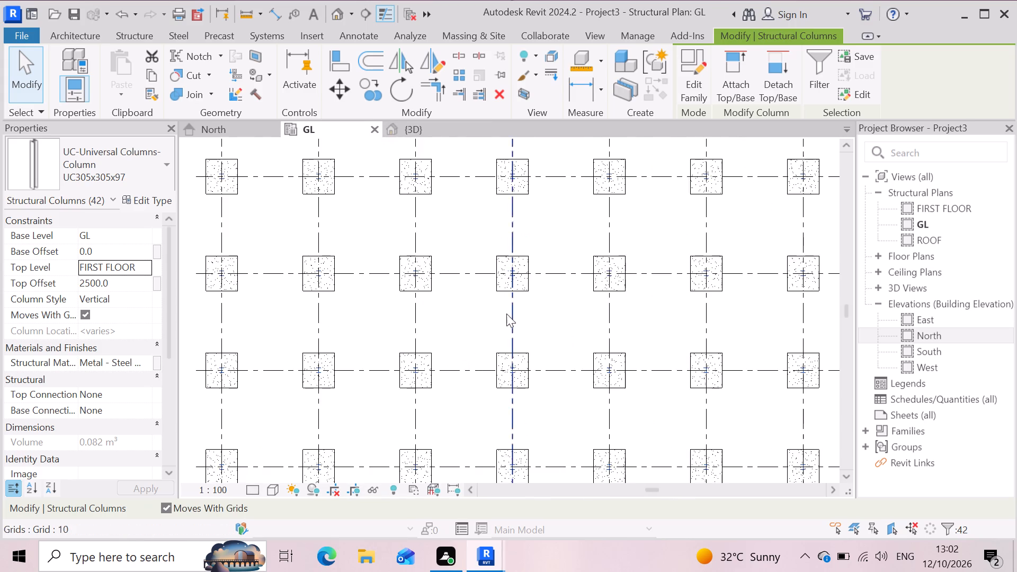
scroll(506, 314, "up", 3)
scroll(635, 364, "down", 1)
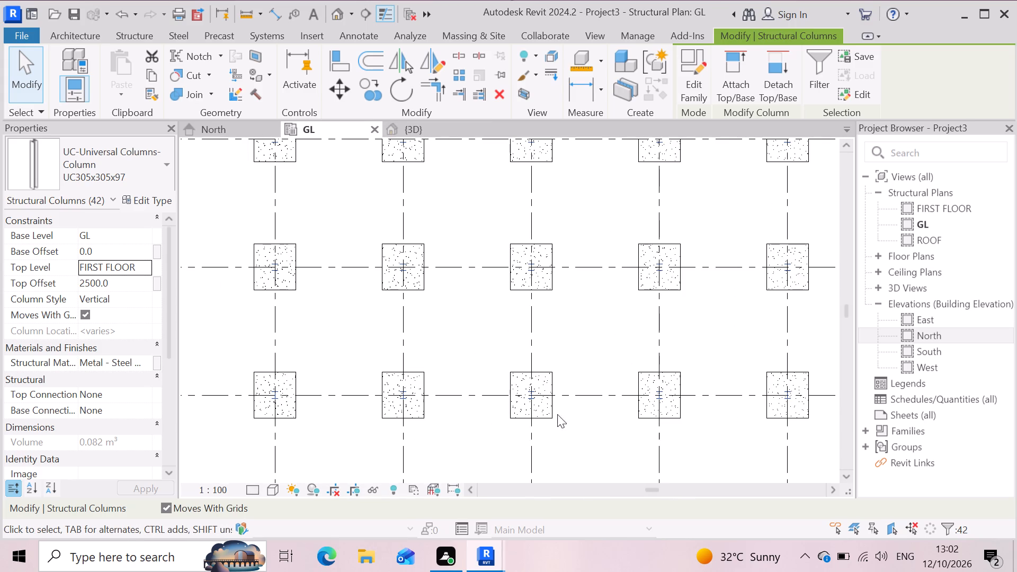
scroll(534, 409, "up", 7)
scroll(588, 371, "down", 6)
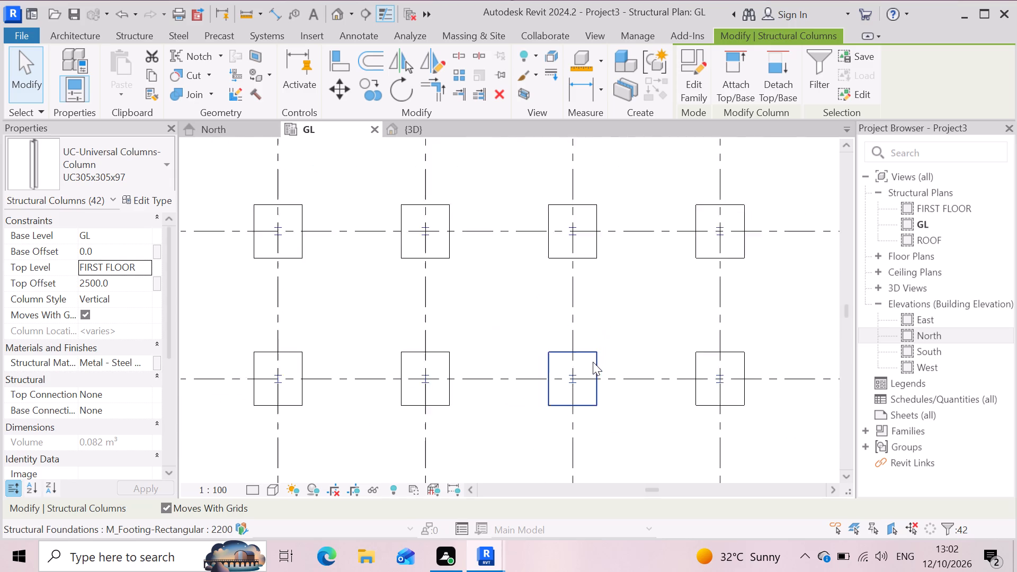
scroll(593, 362, "down", 11)
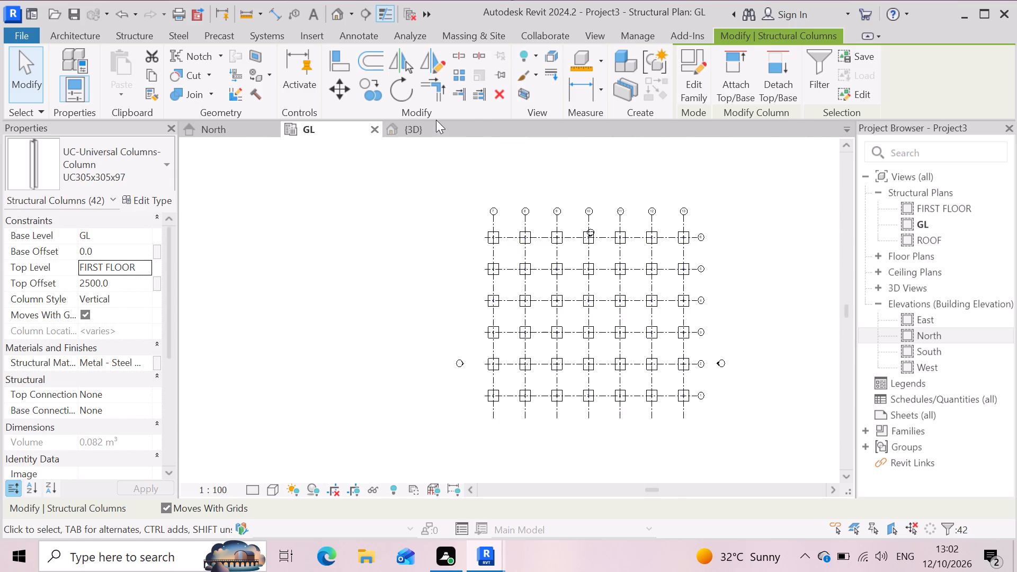
Return to the 3D view and inspect the full column and footing layout from several angles.
left_click(438, 127)
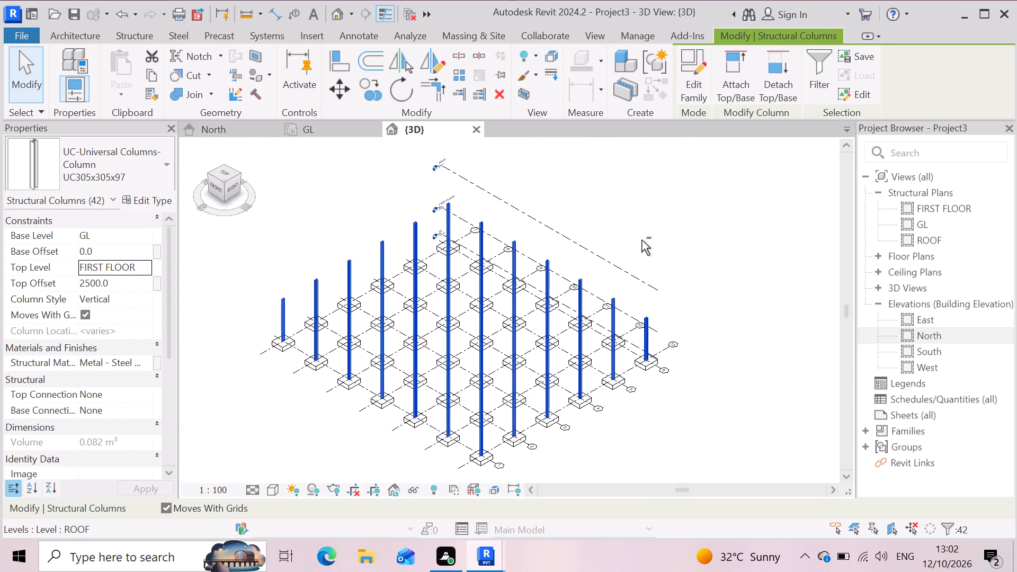
middle_click_drag(658, 244, 563, 352, "shift")
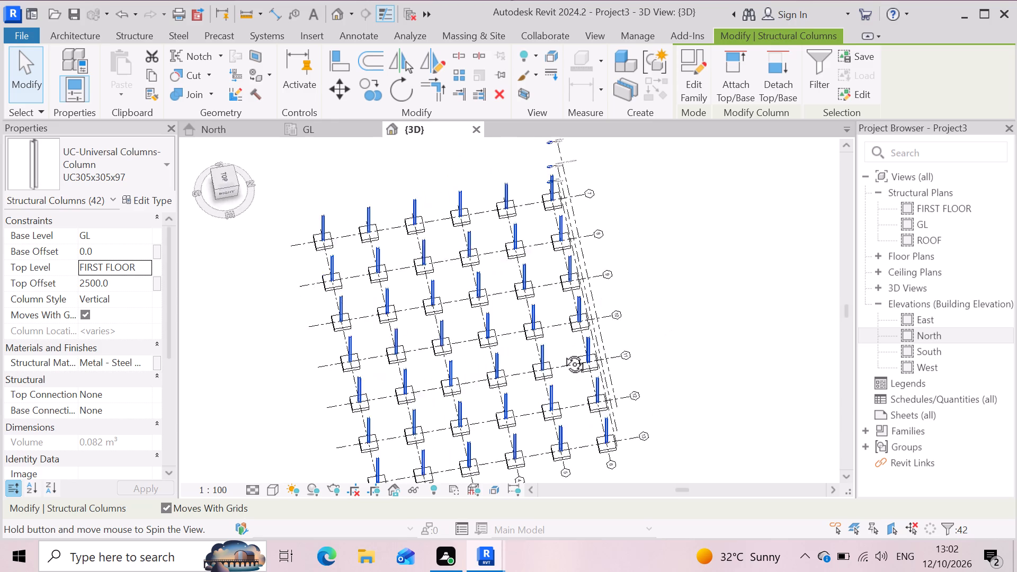
middle_click_drag(563, 352, 520, 328, "shift")
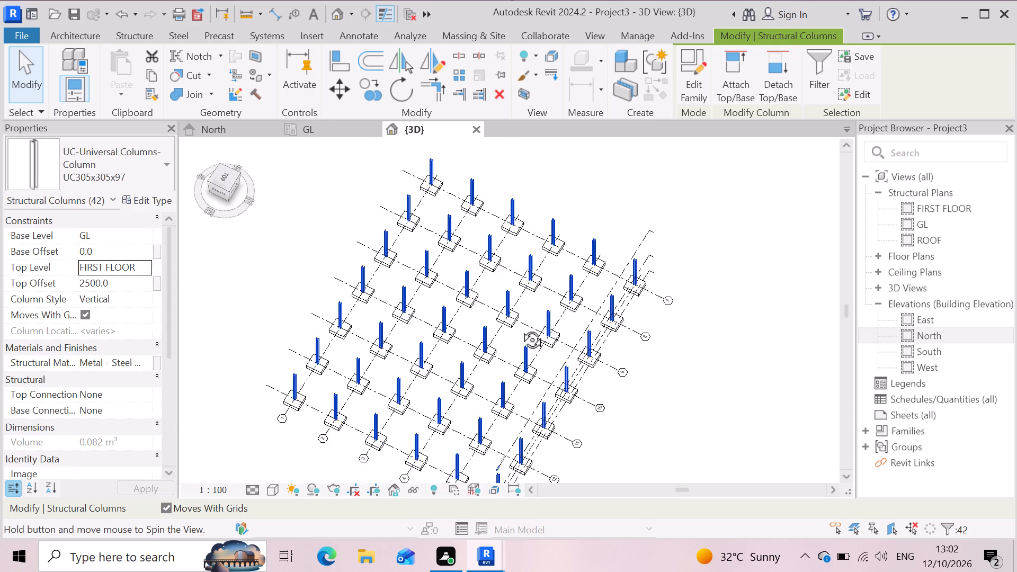
middle_click_drag(520, 328, 558, 225, "shift")
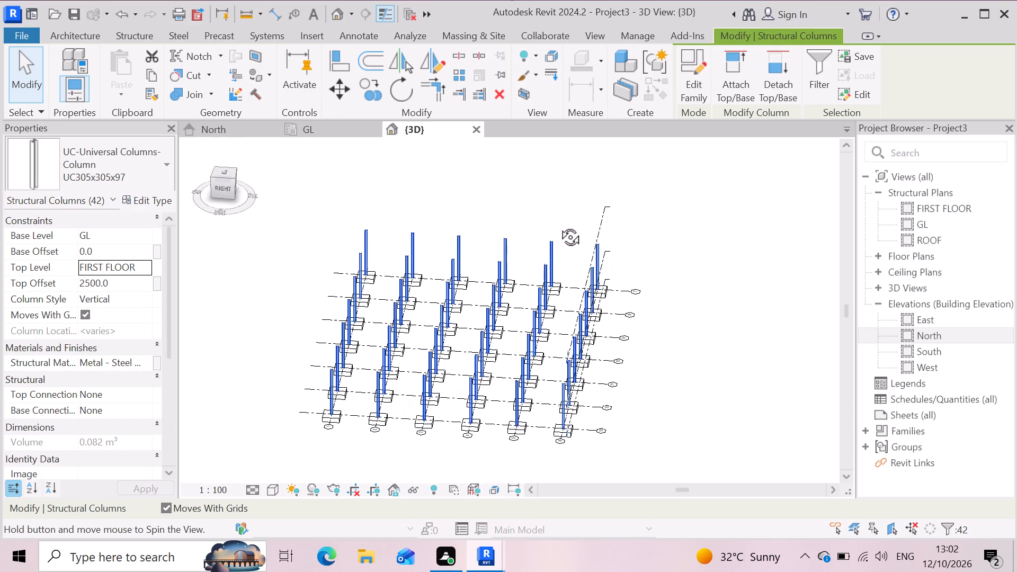
middle_click_drag(558, 225, 612, 222, "shift")
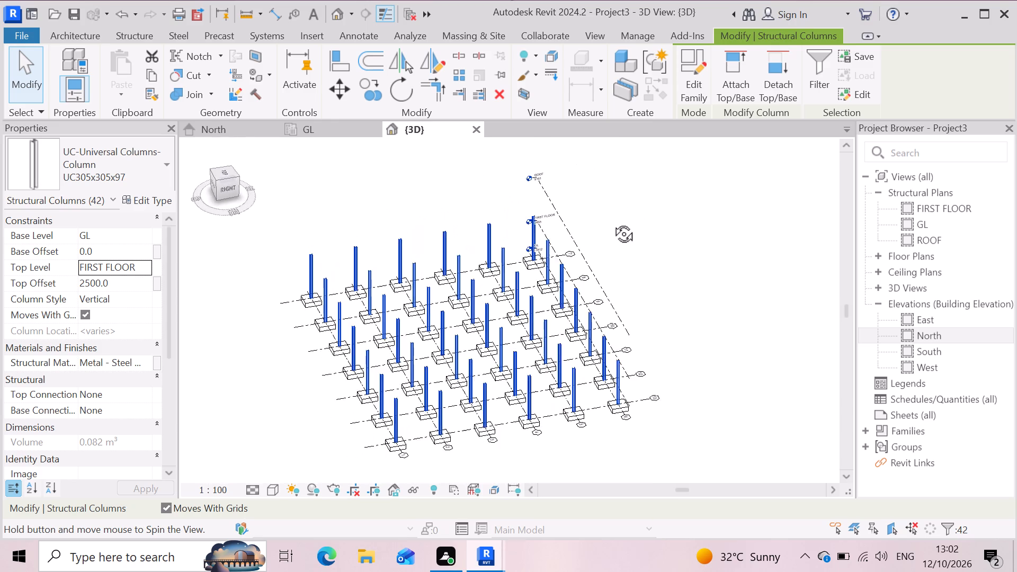
middle_click_drag(612, 222, 643, 207, "shift")
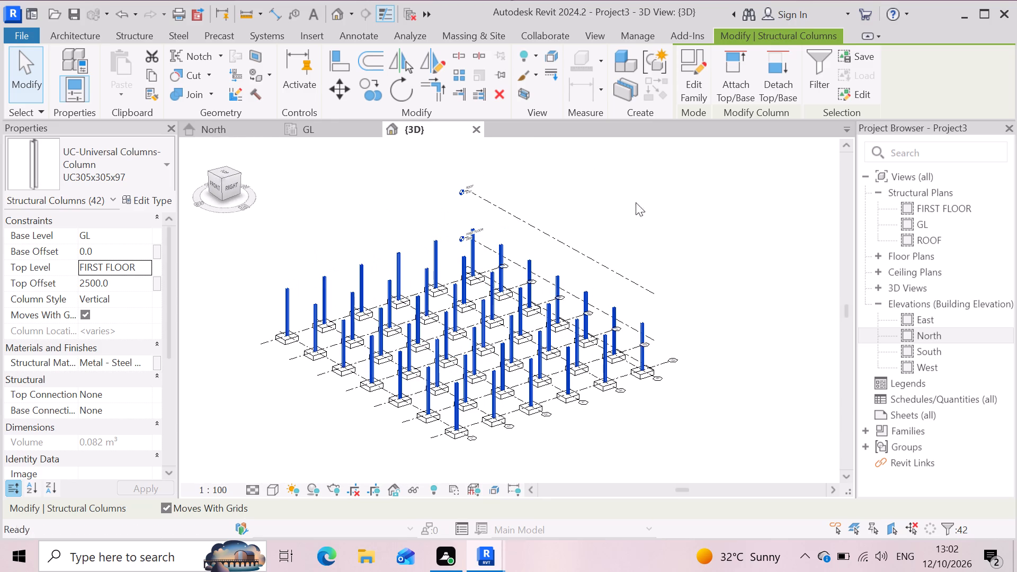
scroll(585, 327, "up", 2)
scroll(611, 328, "down", 2)
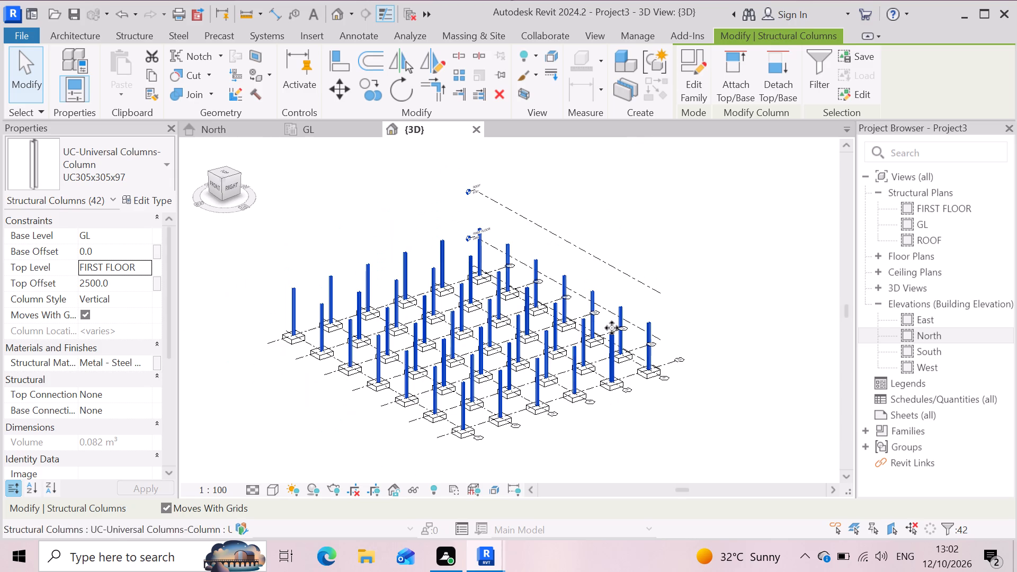
Open the North elevation and examine how far the columns on grids 12 and 13 extend relative to the FIRST FLOOR level.
left_click(975, 330)
left_click(975, 335)
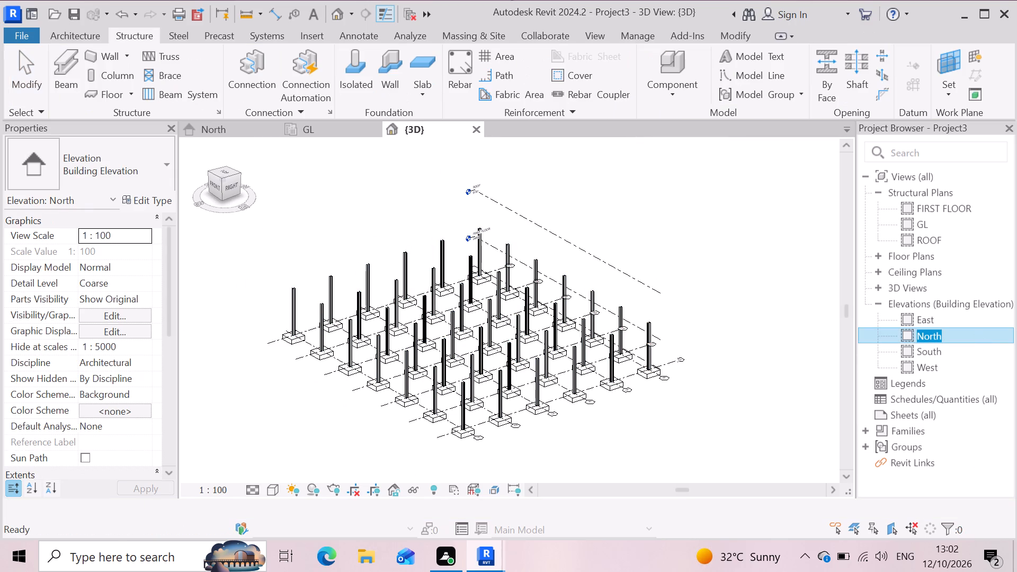
left_click(716, 416)
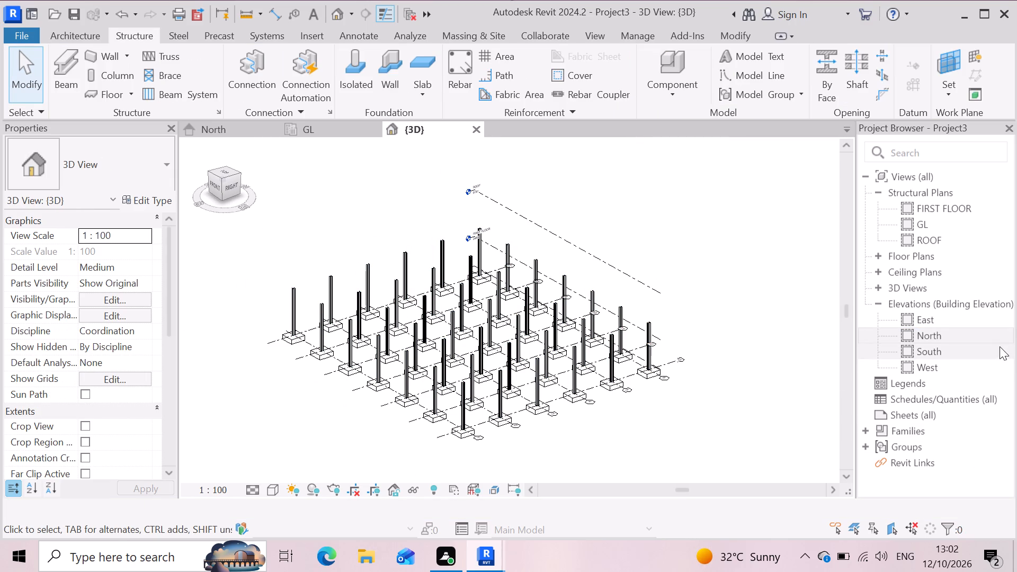
double_click(973, 333)
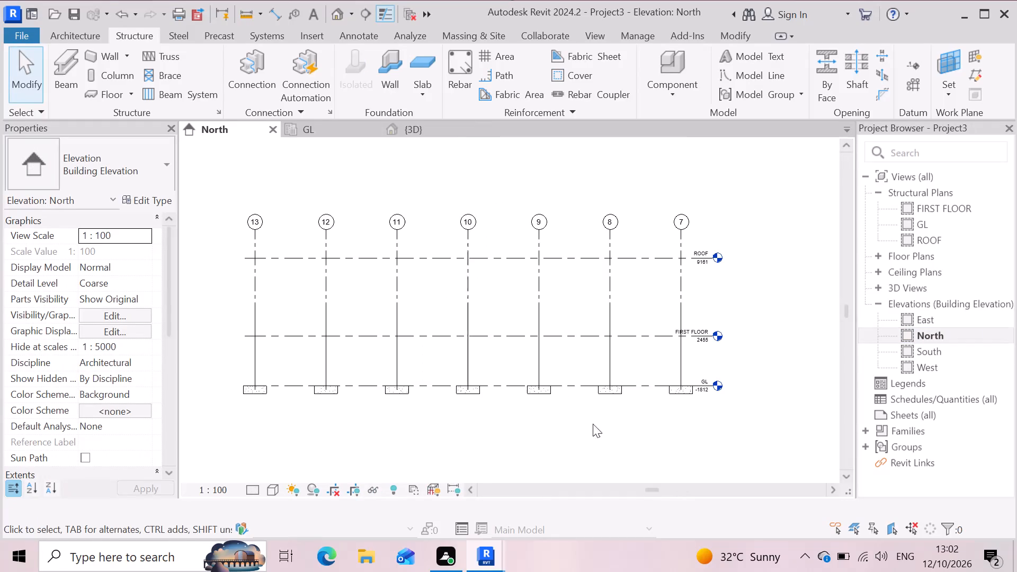
scroll(552, 398, "up", 2)
scroll(699, 369, "down", 2)
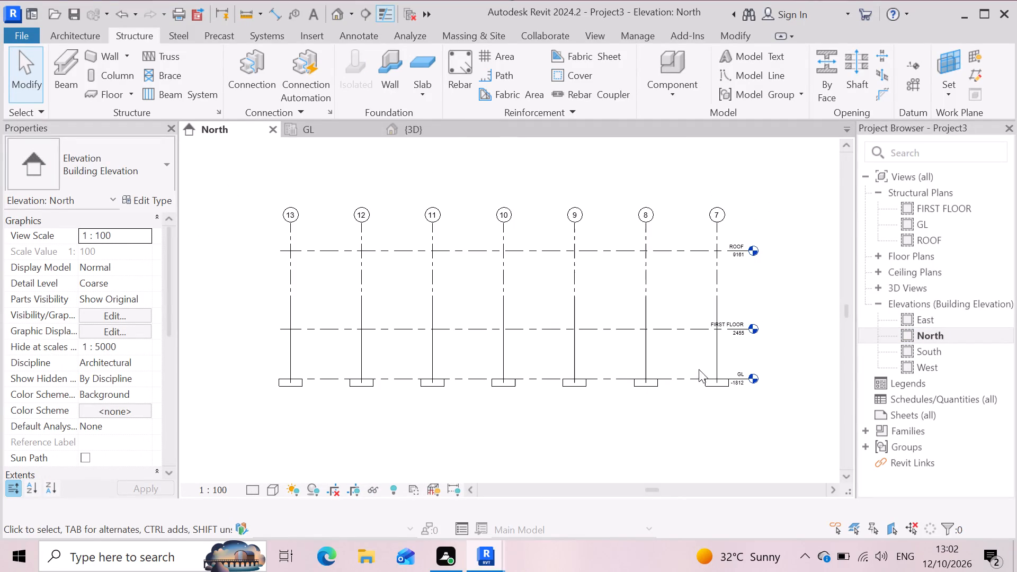
scroll(284, 337, "up", 2)
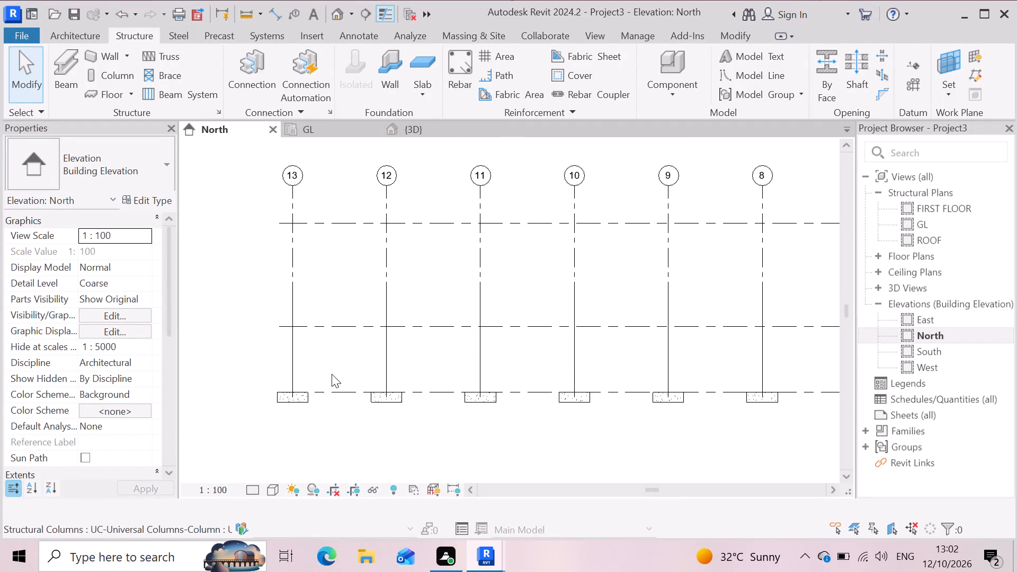
scroll(318, 368, "up", 3)
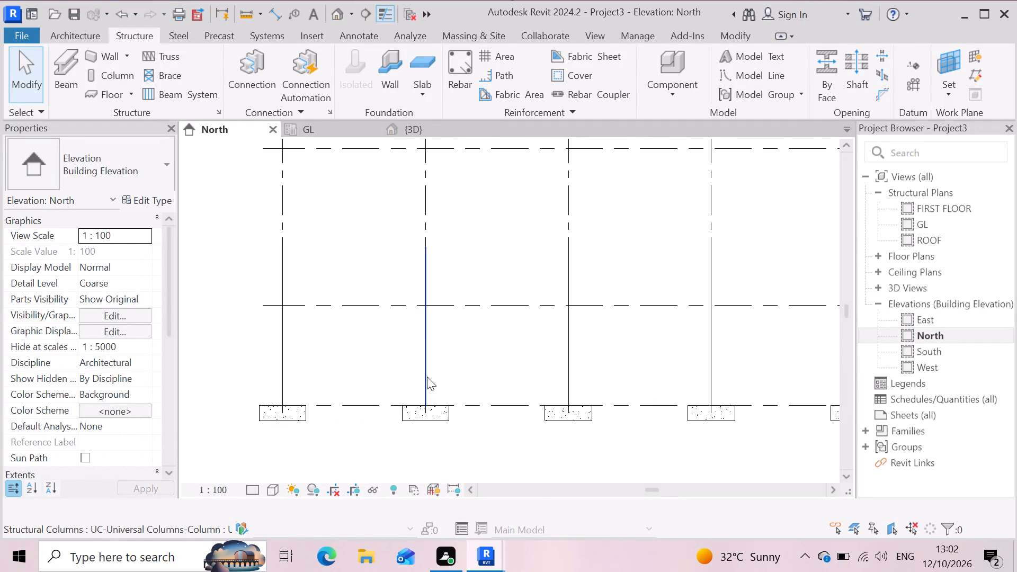
left_click(423, 338)
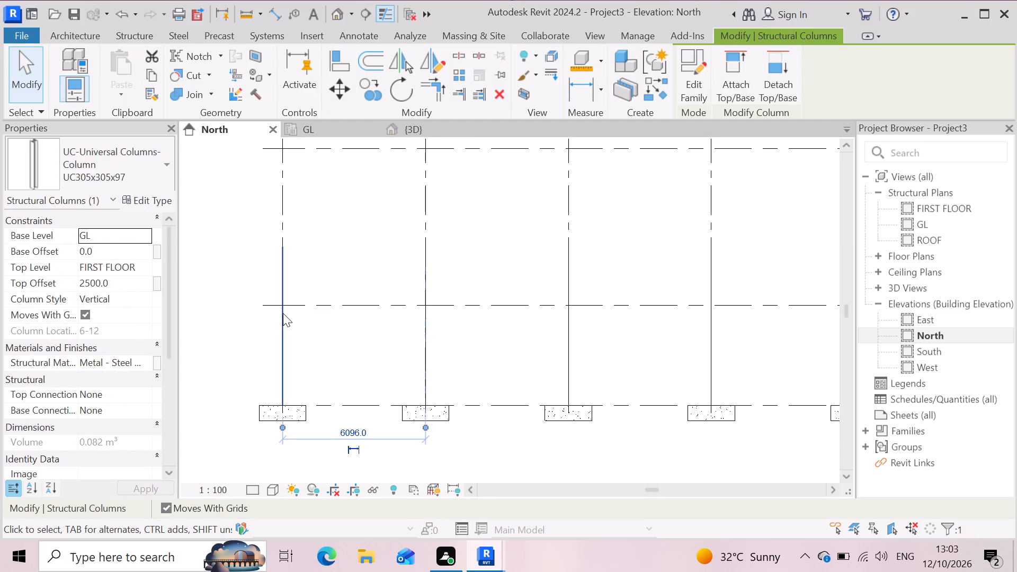
left_click(282, 316)
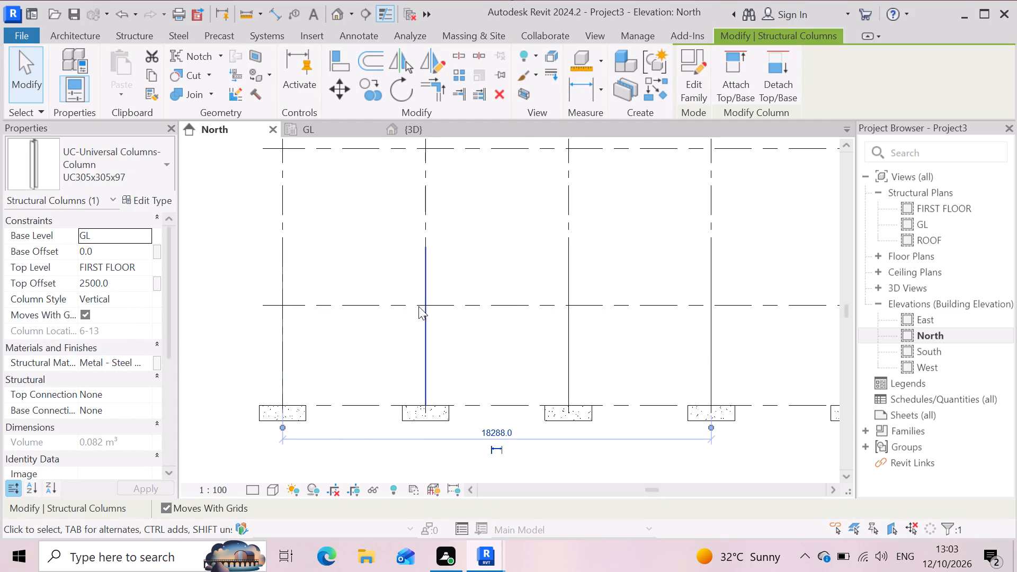
left_click(423, 281)
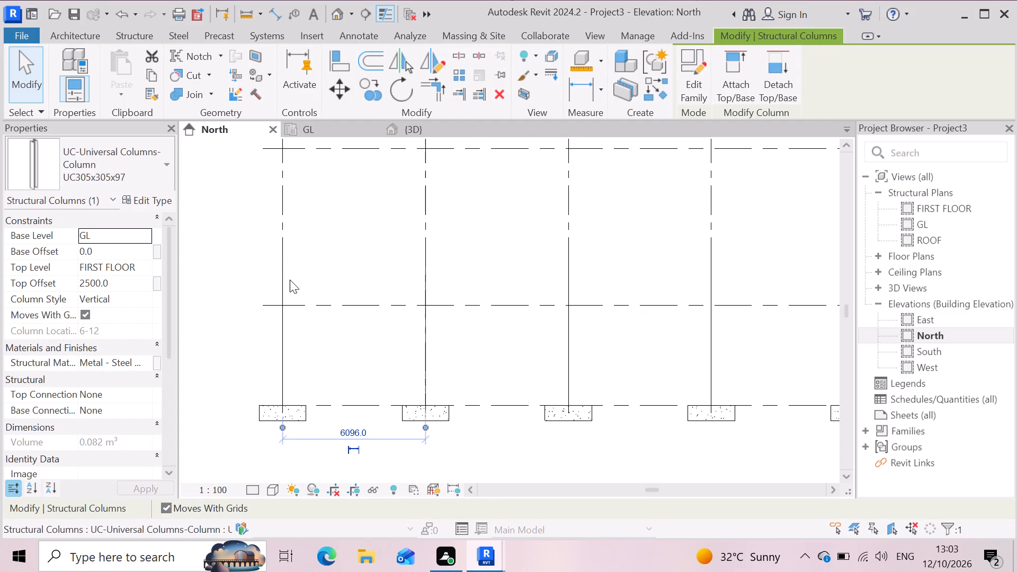
Select the columns across the North elevation, filter the selection to Structural Columns only, and set their Top Offset to -6".
scroll(306, 287, "down", 6)
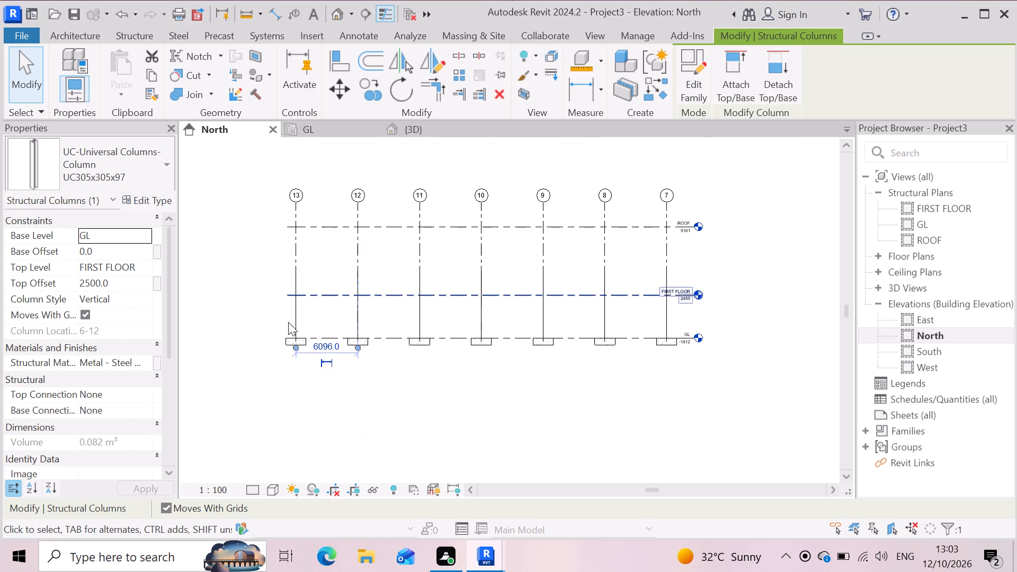
left_click_drag(243, 408, 742, 260)
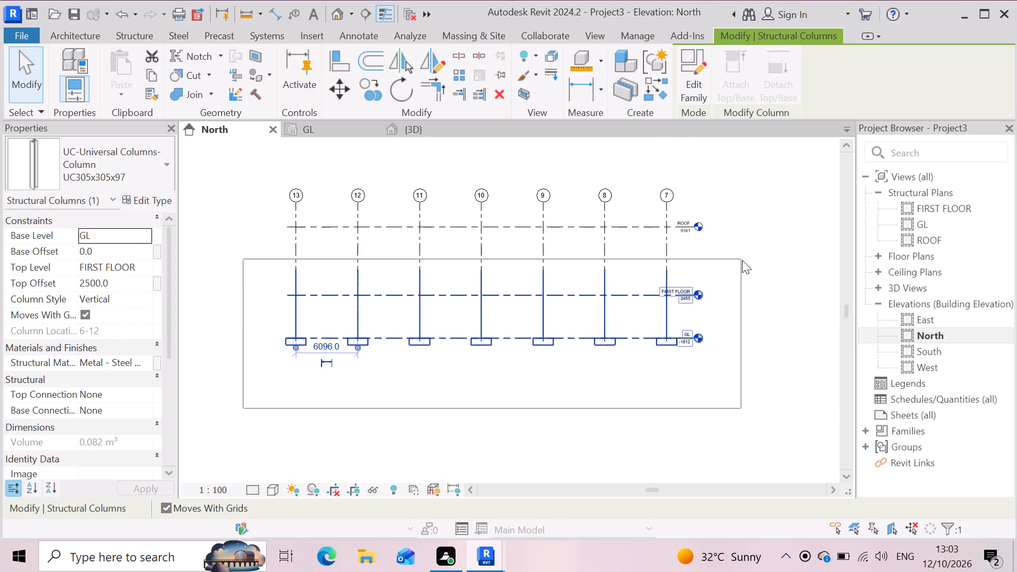
left_click_drag(742, 260, 744, 270)
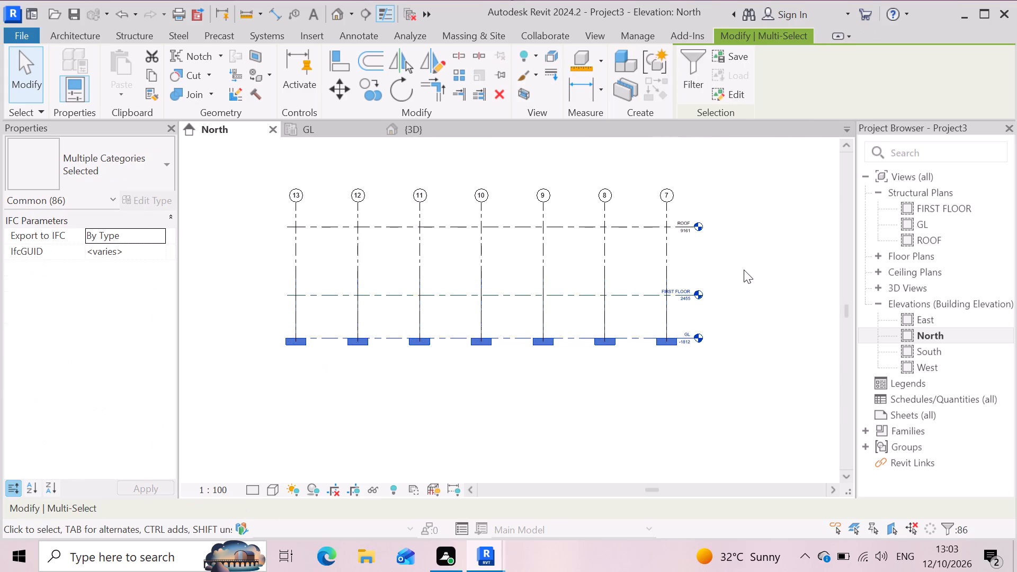
left_click(697, 69)
left_click(596, 207)
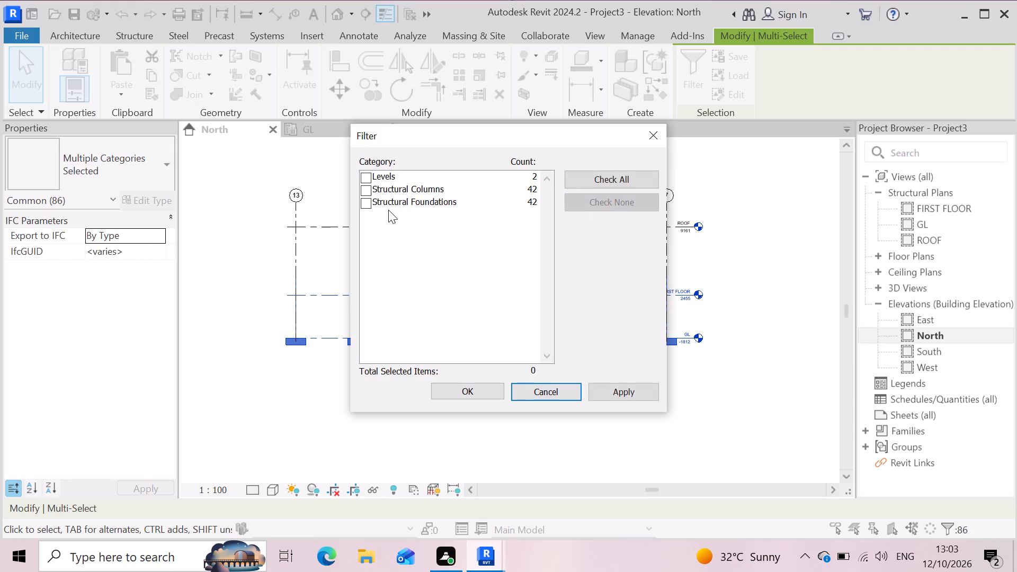
left_click(365, 187)
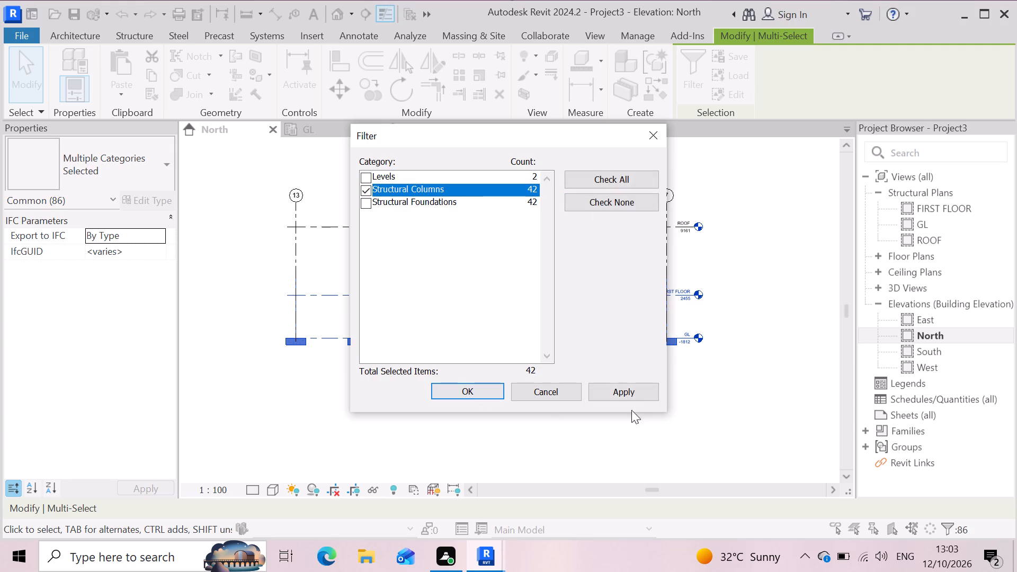
left_click(635, 394)
left_click(472, 391)
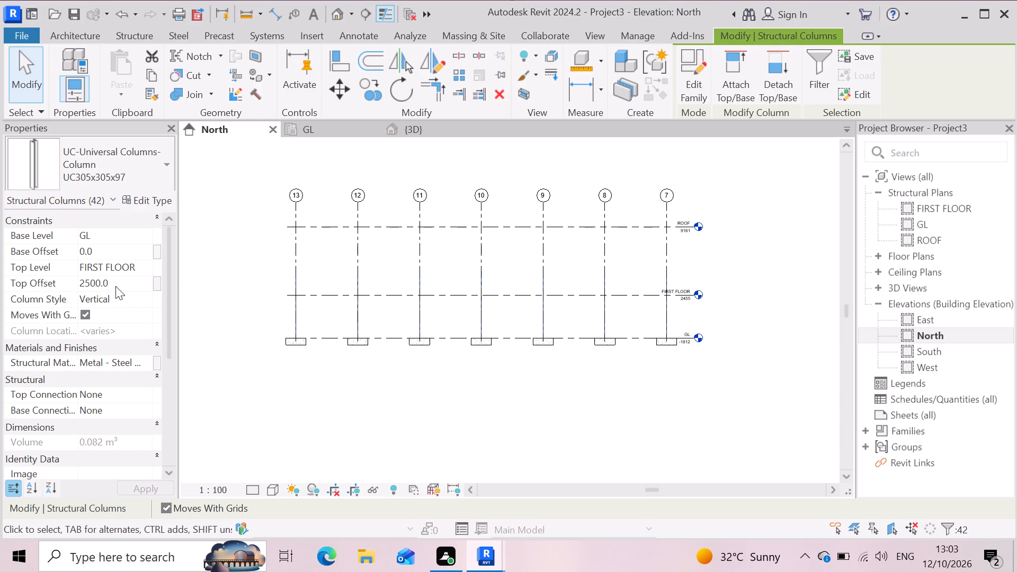
left_click(117, 285)
key("BackSpace")
type("-6")
key("shift+quotedbl")
key("Return")
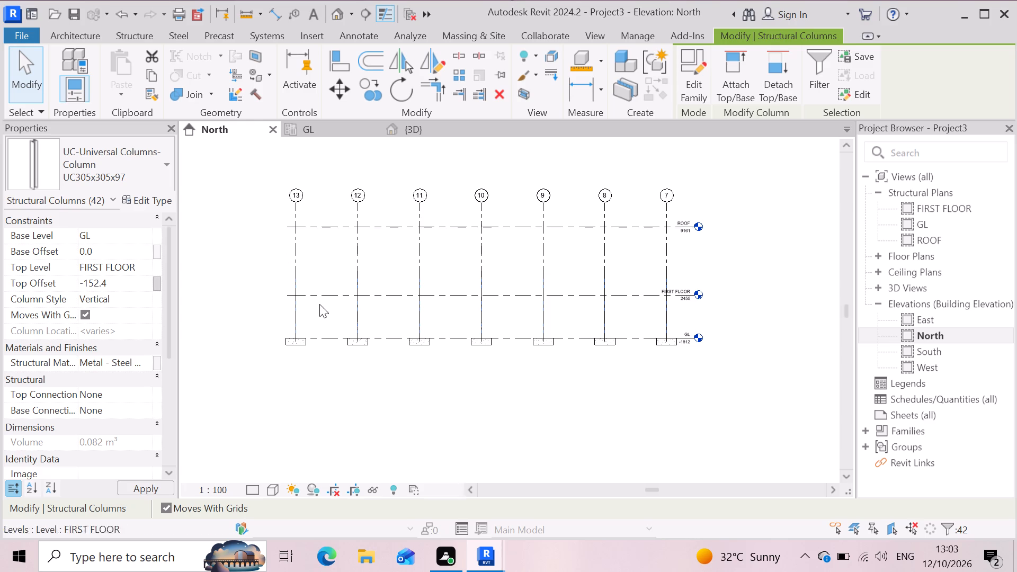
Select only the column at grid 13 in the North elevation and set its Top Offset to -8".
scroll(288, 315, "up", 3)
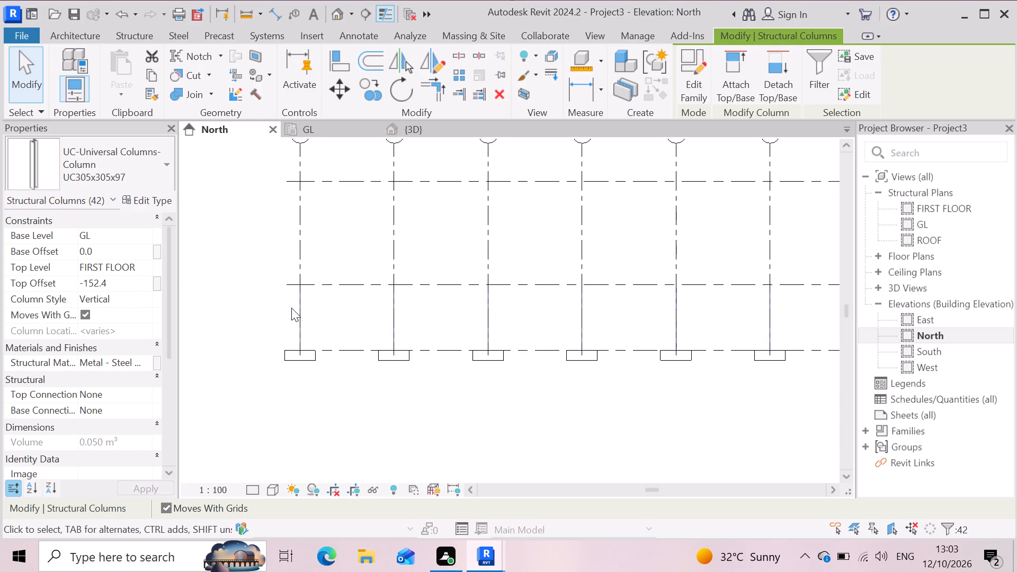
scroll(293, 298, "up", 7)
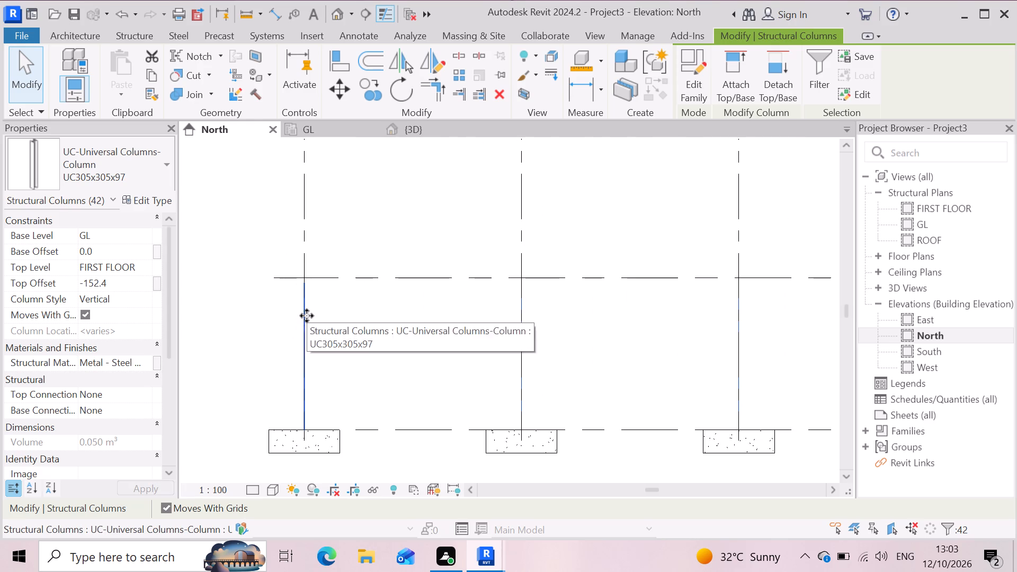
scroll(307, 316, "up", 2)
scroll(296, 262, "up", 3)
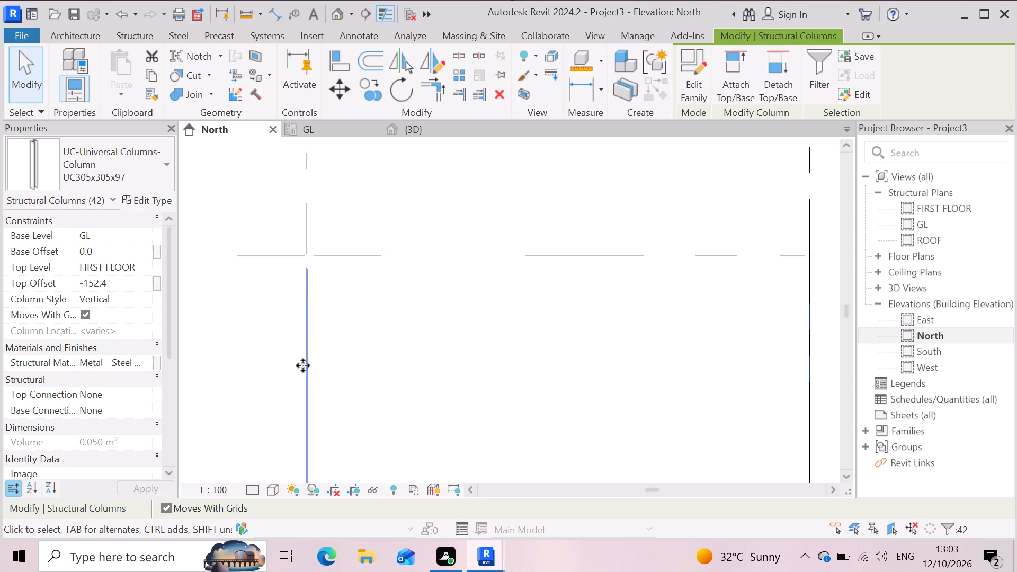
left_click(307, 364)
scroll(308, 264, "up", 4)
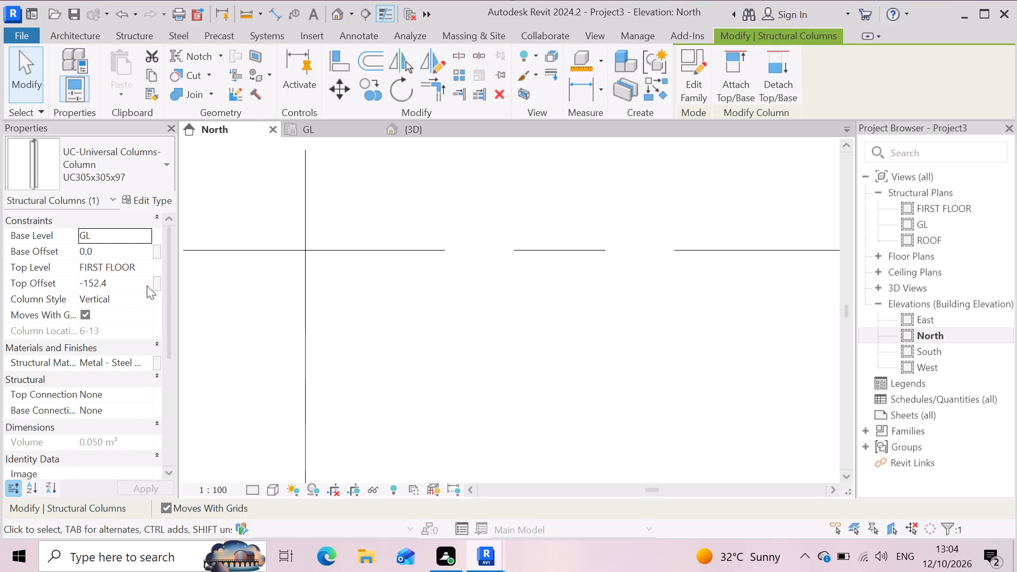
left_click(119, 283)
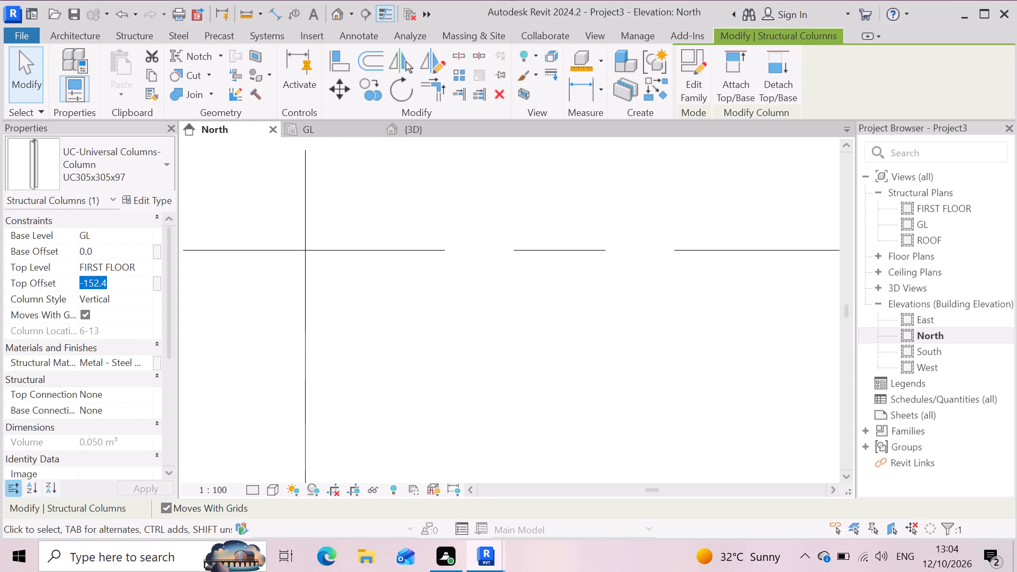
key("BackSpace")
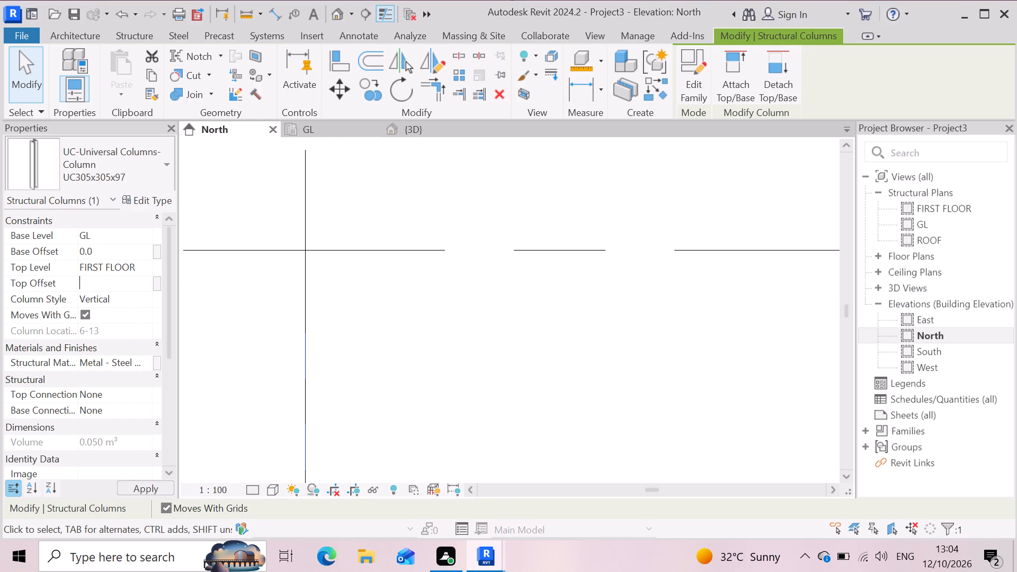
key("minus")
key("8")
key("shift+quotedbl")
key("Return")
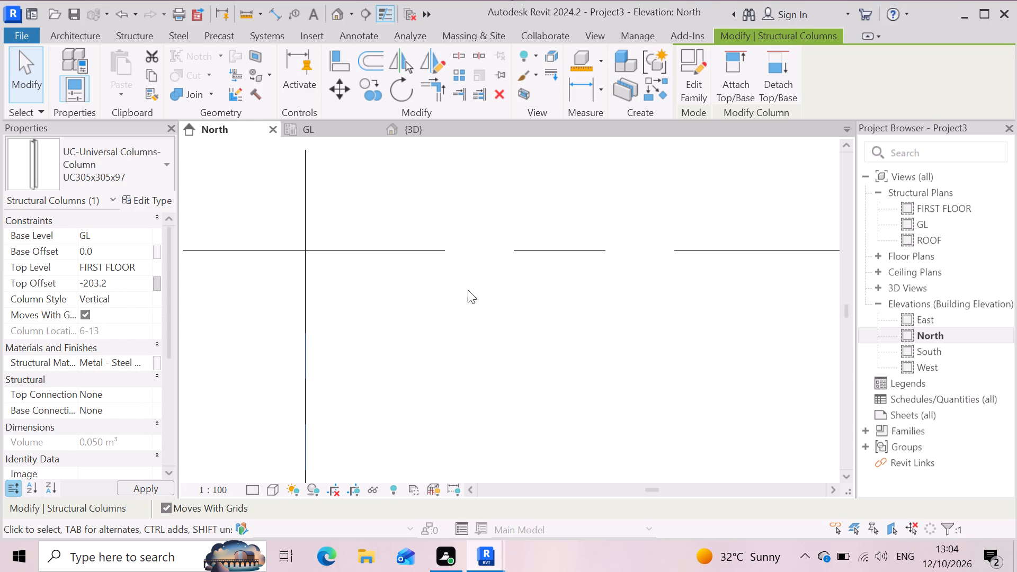
Compare the grid 13 column's top with the FIRST FLOOR line and set that column's Top Offset to -1'.
scroll(518, 321, "down", 3)
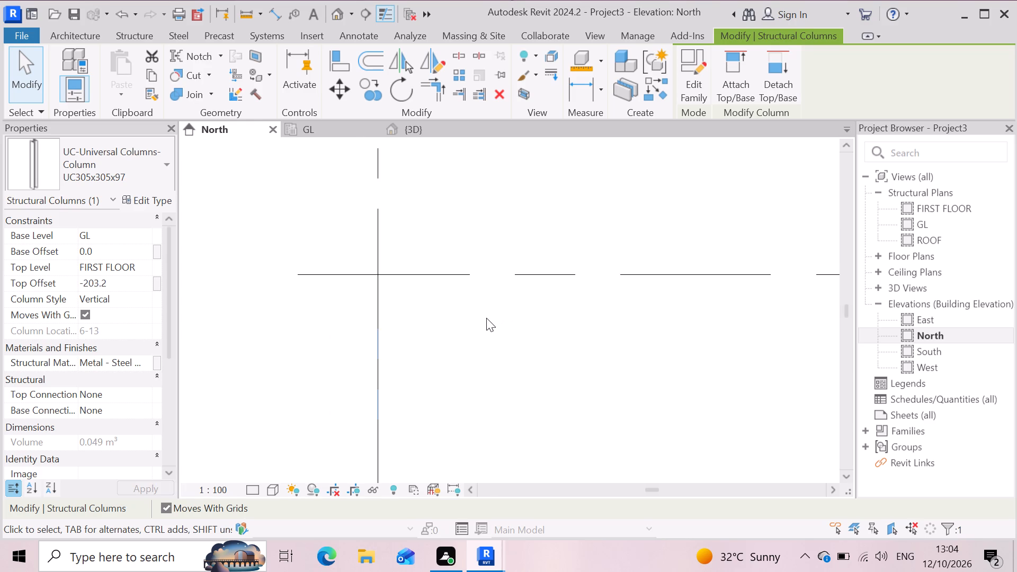
scroll(378, 275, "down", 3)
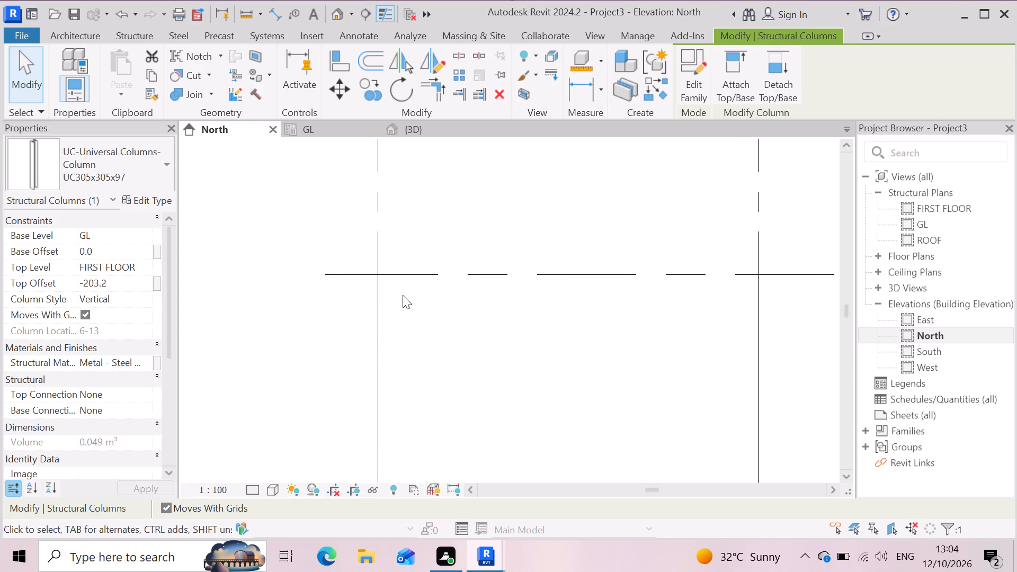
scroll(403, 295, "down", 3)
scroll(403, 295, "up", 6)
scroll(420, 316, "down", 7)
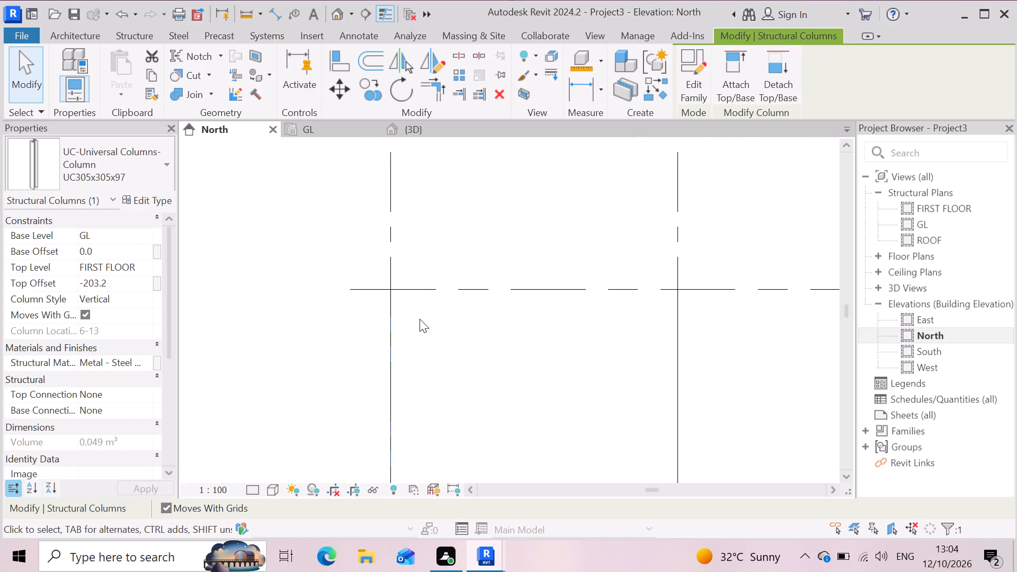
scroll(420, 319, "down", 2)
left_click(402, 359)
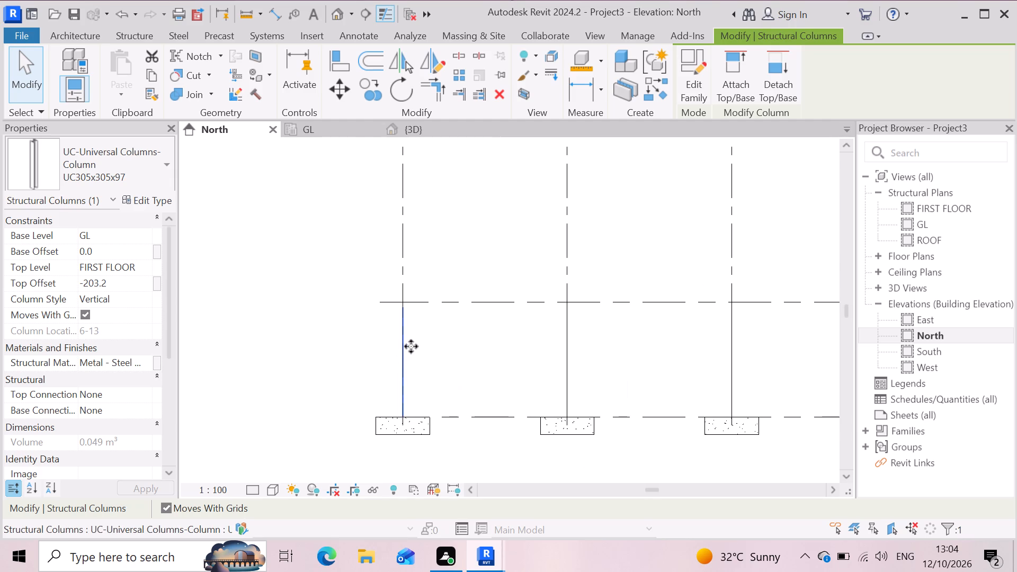
scroll(406, 308, "up", 14)
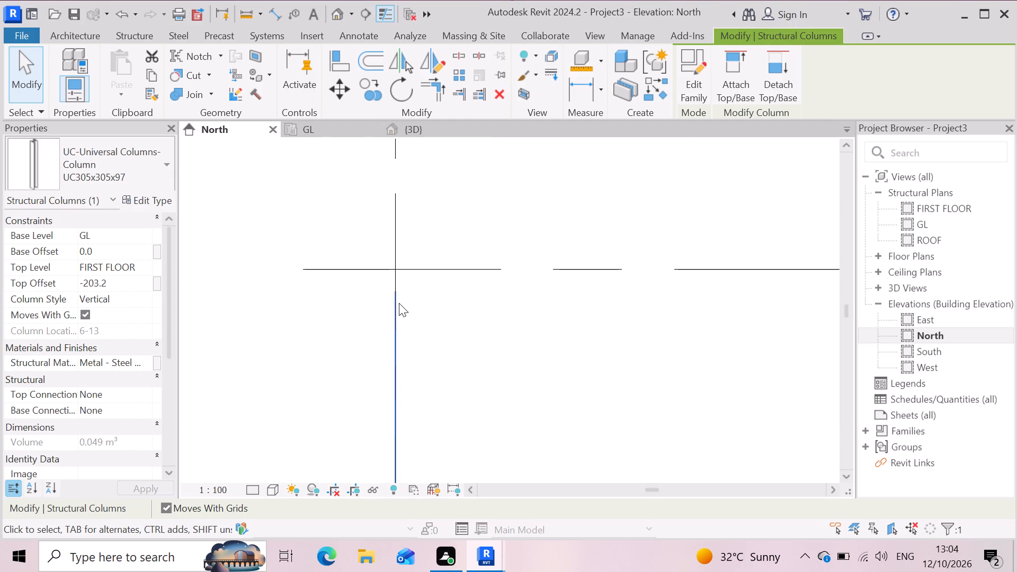
scroll(398, 299, "up", 2)
left_click(388, 309)
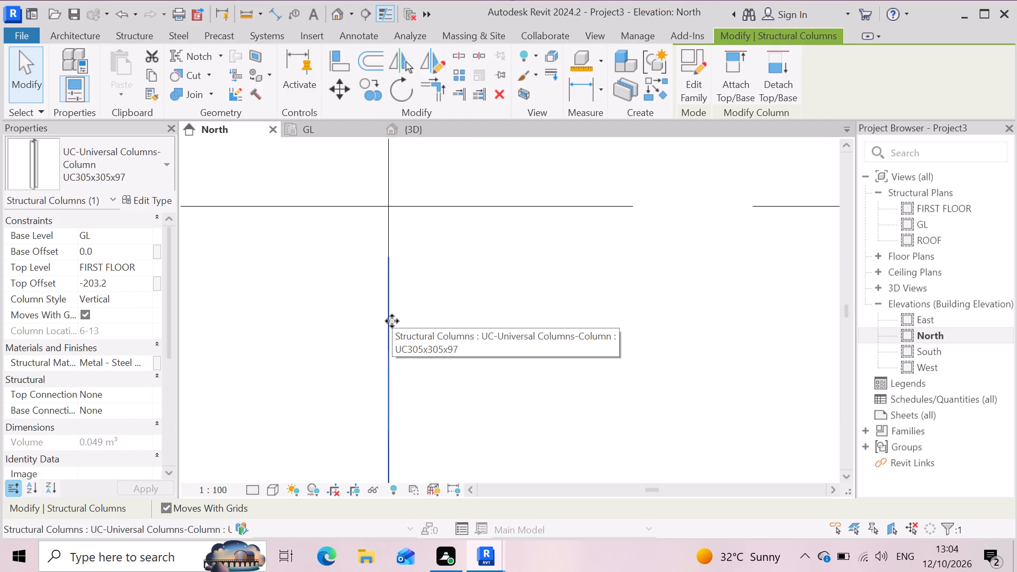
left_click(124, 282)
key("BackSpace")
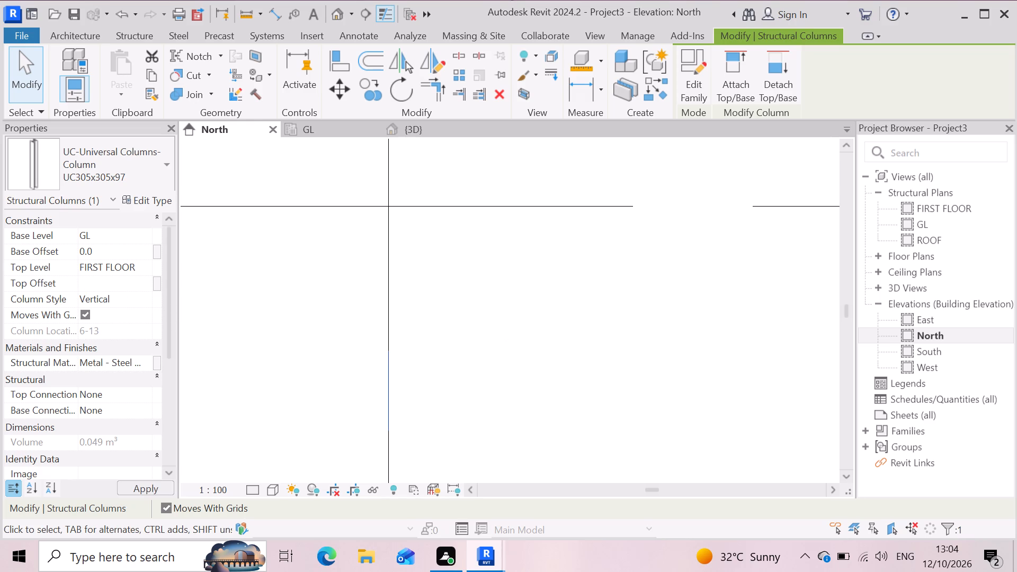
key("minus")
key("1")
key("apostrophe")
key("Return")
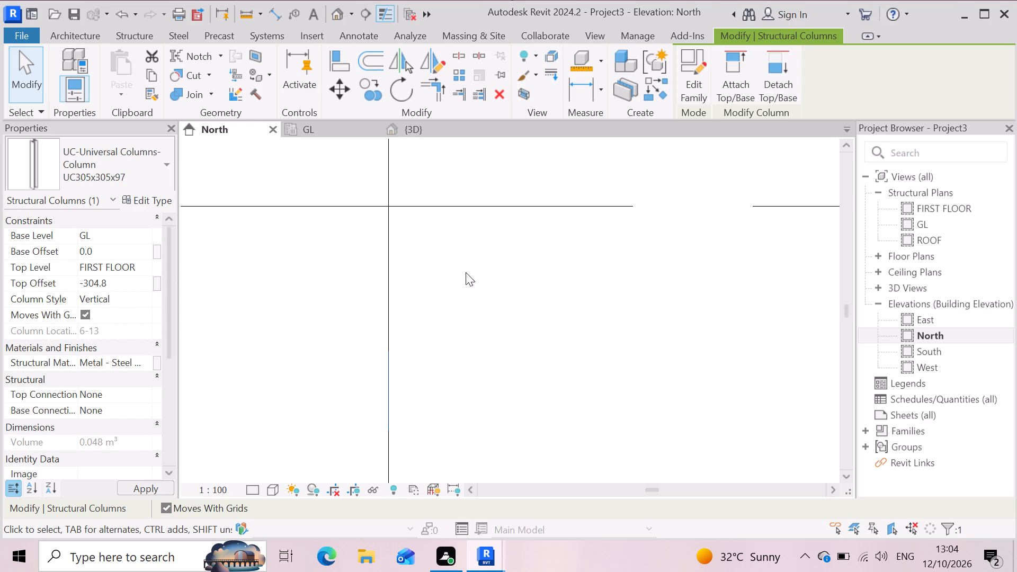
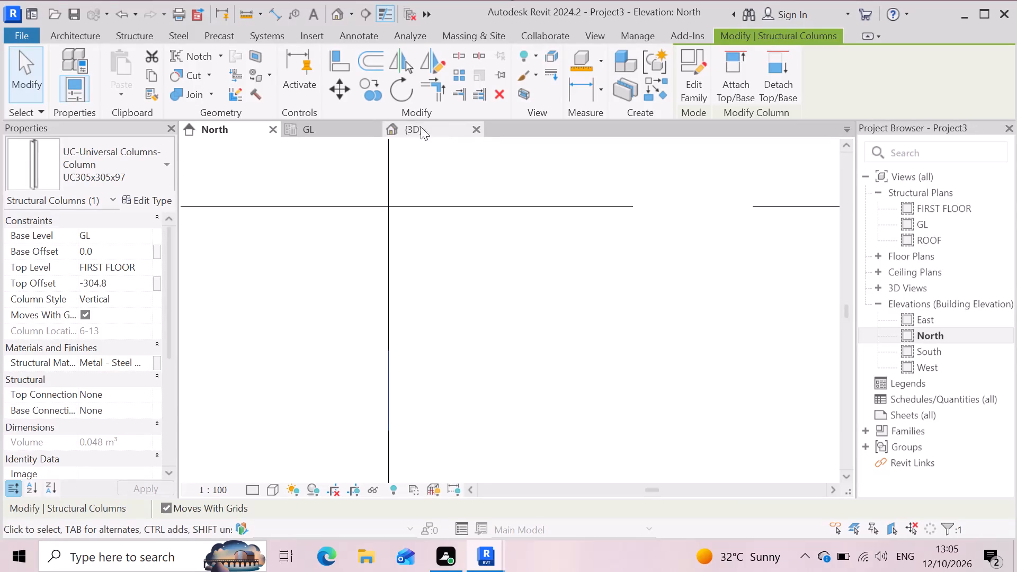
Examine the steel columns and their footings in the GL structural plan and the 3D view.
left_click(333, 128)
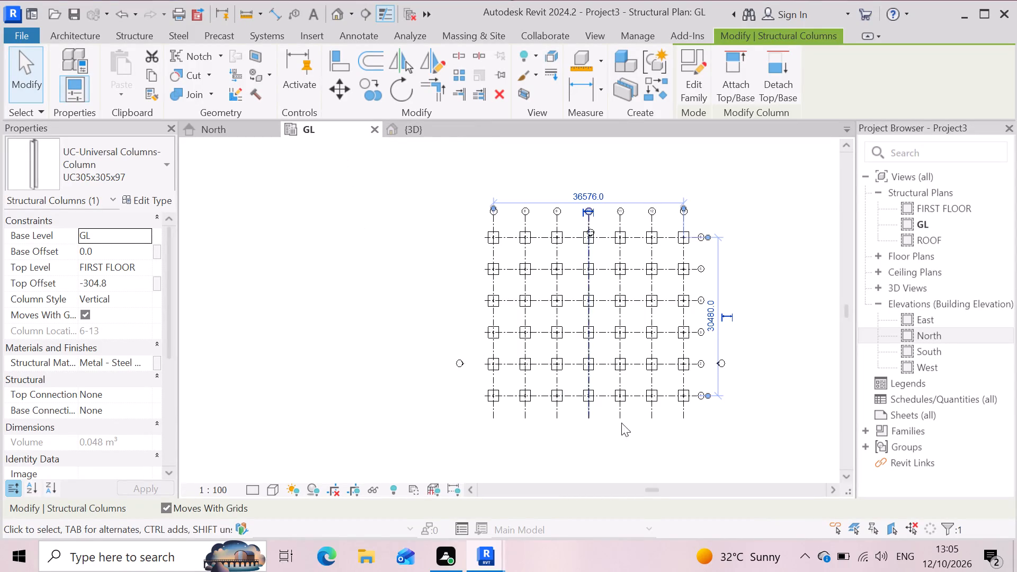
scroll(680, 222, "up", 5)
scroll(636, 238, "up", 3)
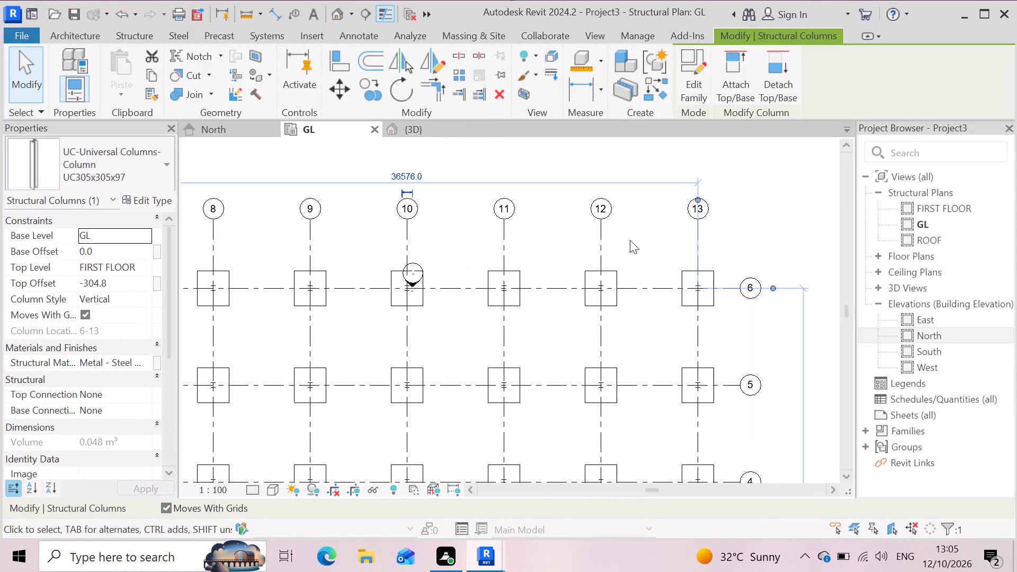
scroll(753, 293, "down", 6)
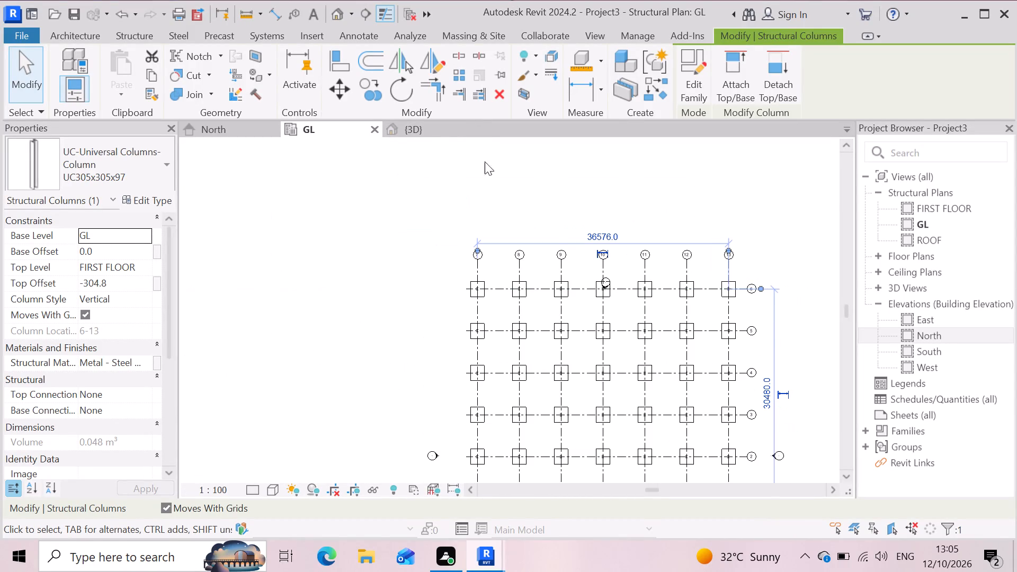
left_click(435, 129)
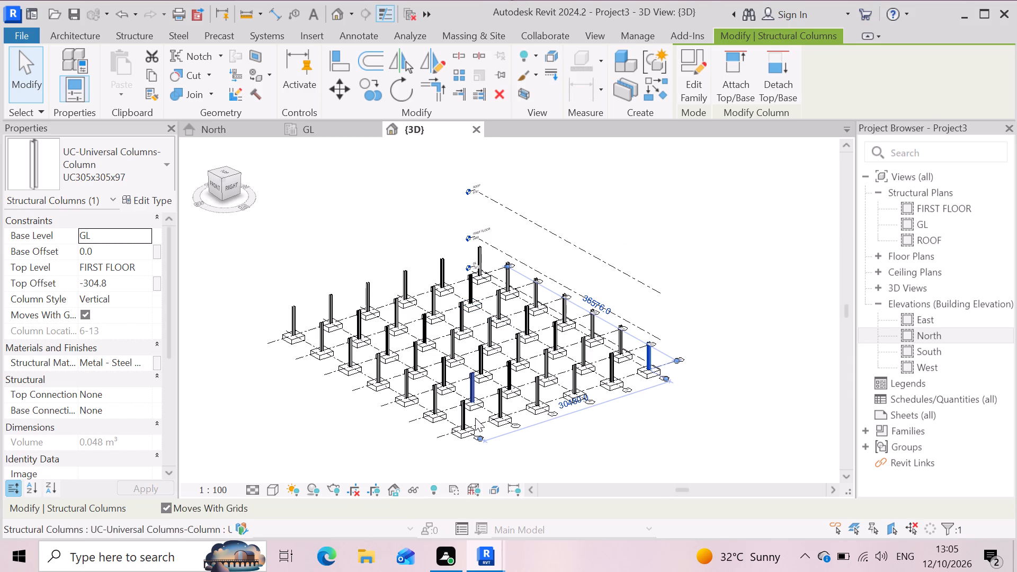
scroll(492, 430, "up", 3)
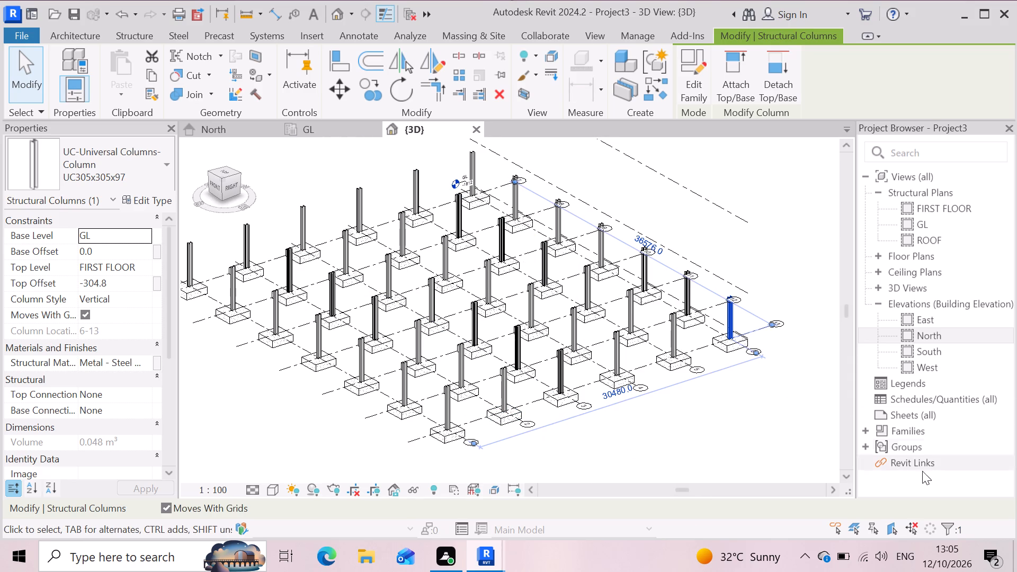
scroll(477, 380, "up", 4)
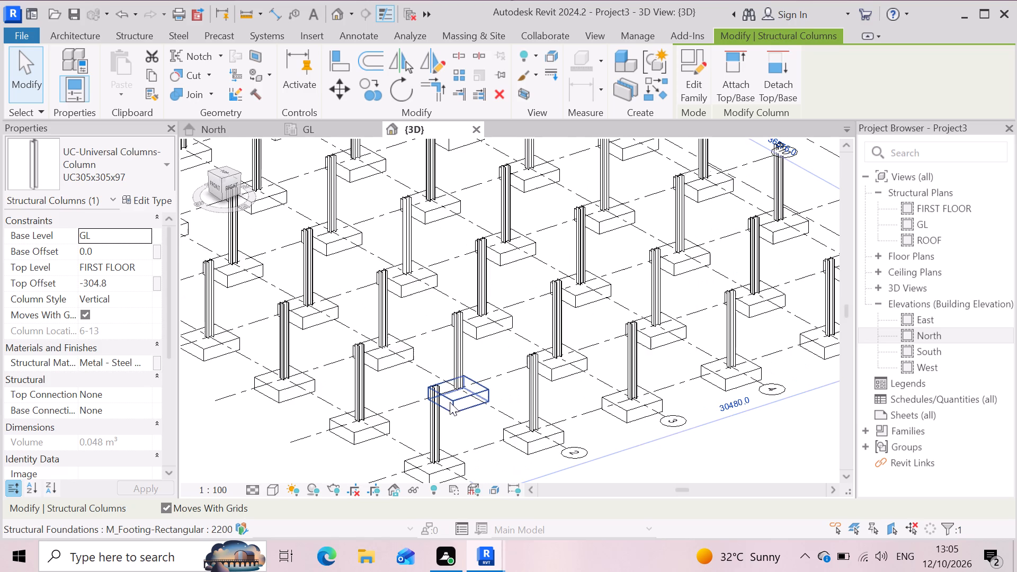
scroll(529, 368, "down", 6)
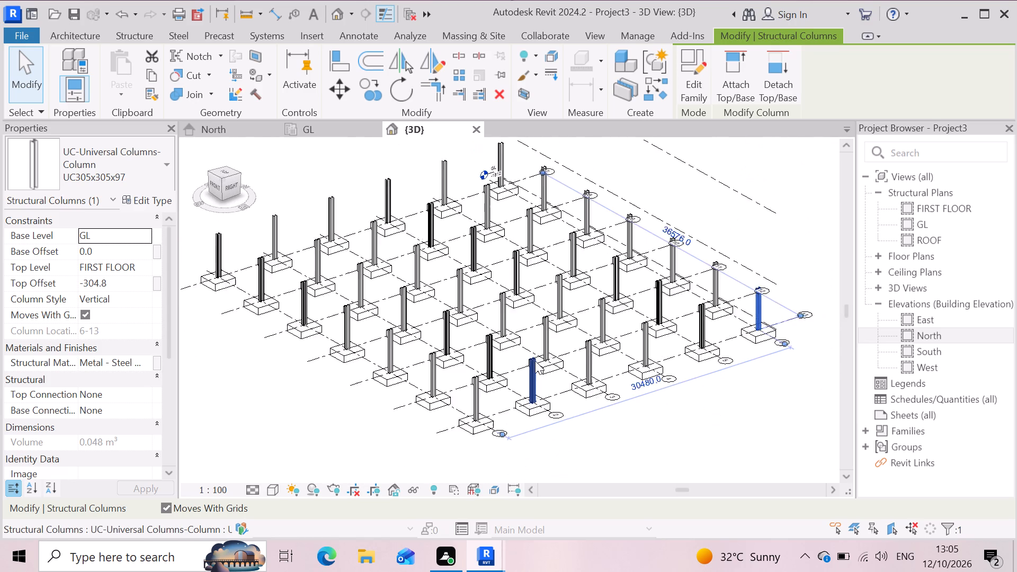
scroll(501, 318, "up", 3)
scroll(539, 207, "up", 2)
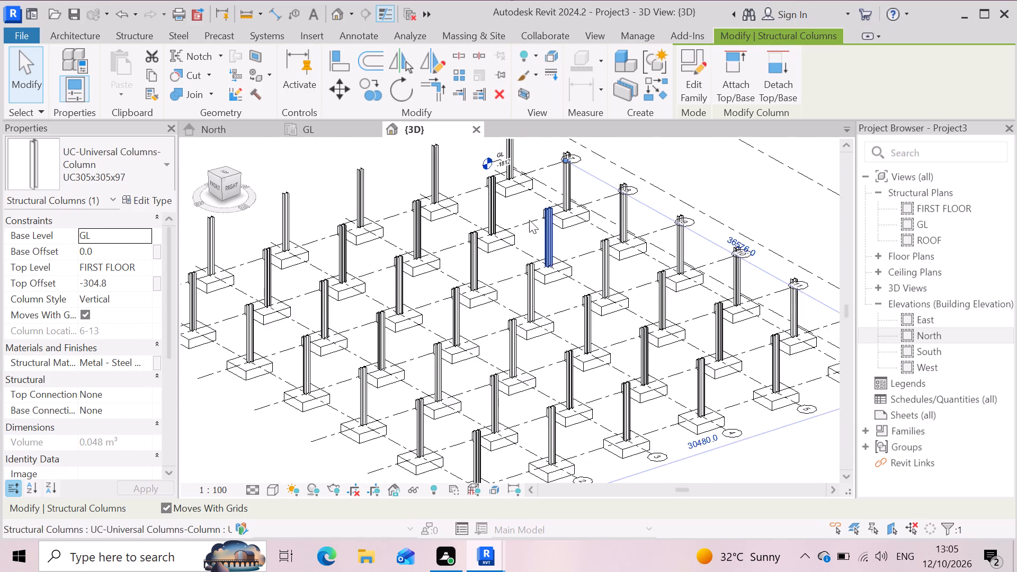
scroll(579, 172, "up", 2)
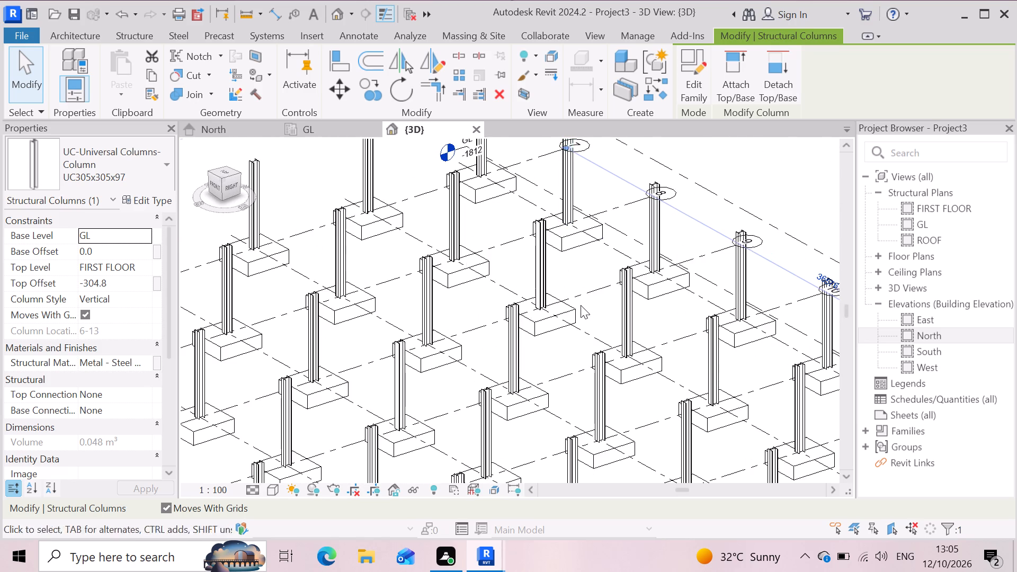
scroll(583, 309, "down", 4)
scroll(587, 213, "up", 6)
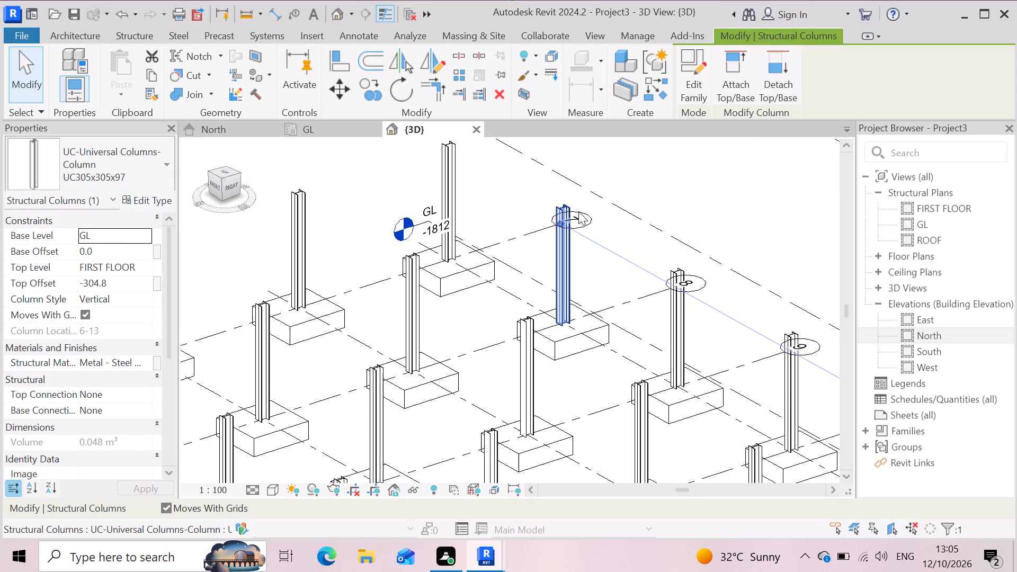
scroll(557, 202, "up", 3)
scroll(572, 249, "down", 3)
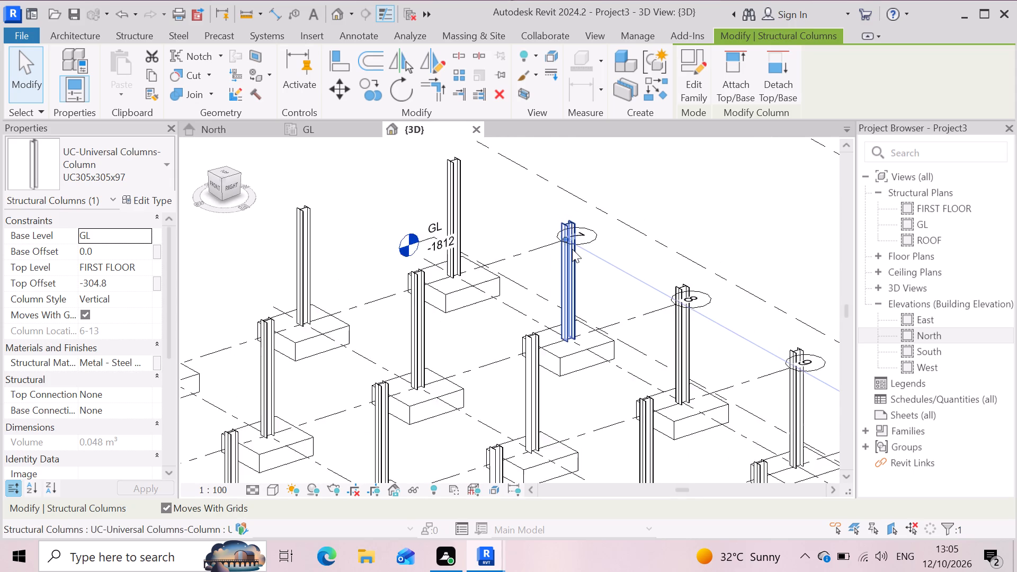
scroll(572, 249, "down", 9)
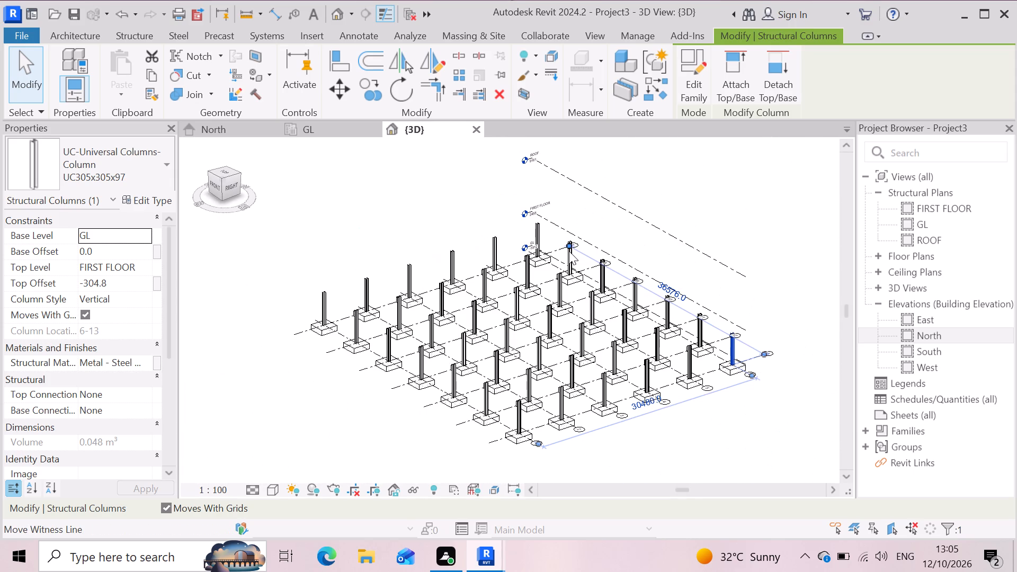
scroll(569, 250, "up", 9)
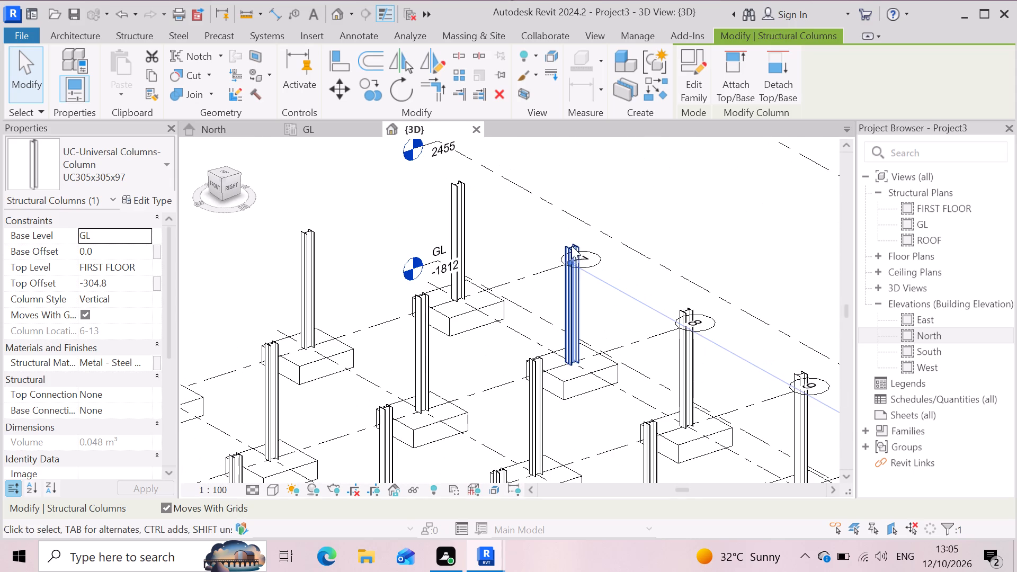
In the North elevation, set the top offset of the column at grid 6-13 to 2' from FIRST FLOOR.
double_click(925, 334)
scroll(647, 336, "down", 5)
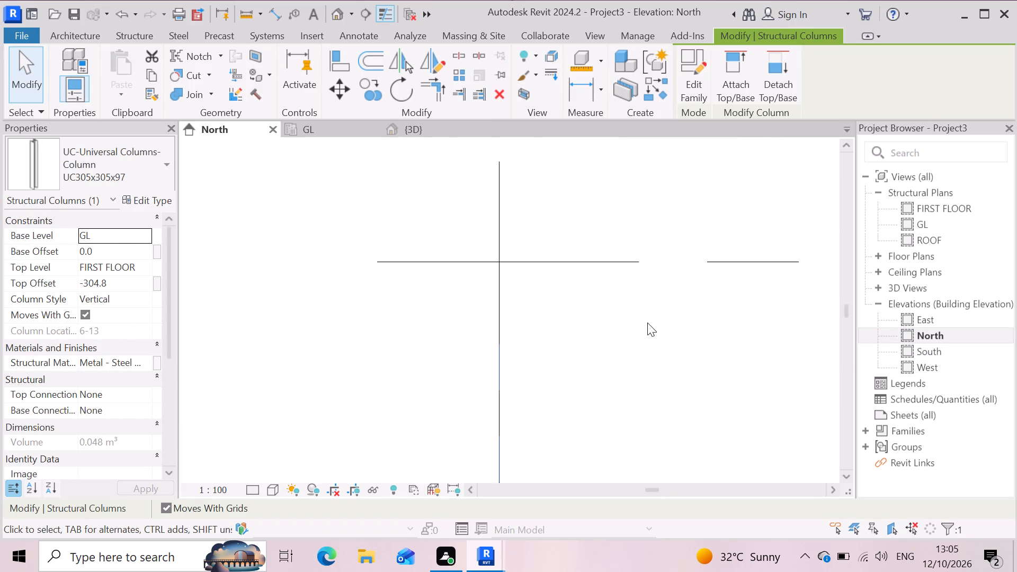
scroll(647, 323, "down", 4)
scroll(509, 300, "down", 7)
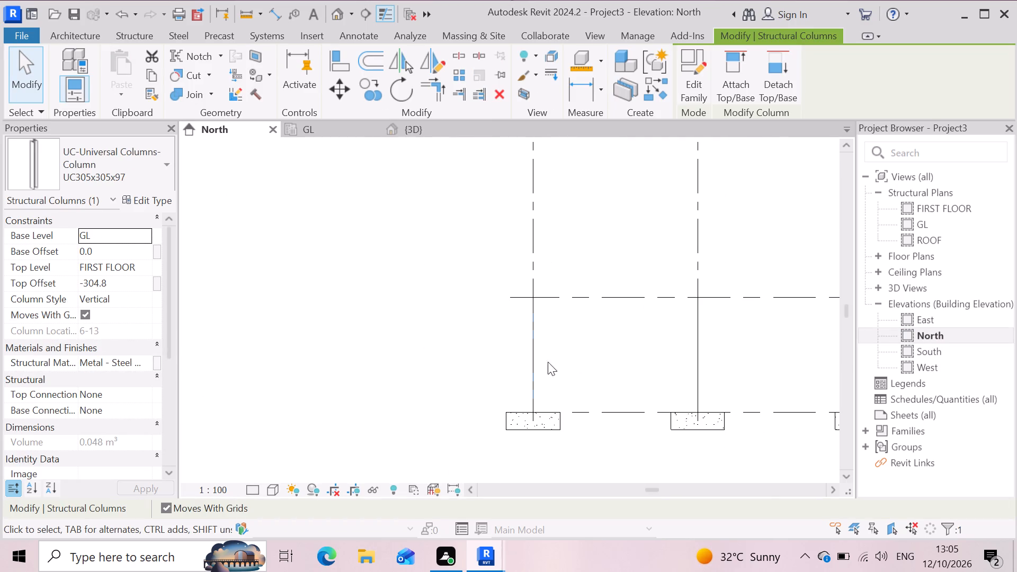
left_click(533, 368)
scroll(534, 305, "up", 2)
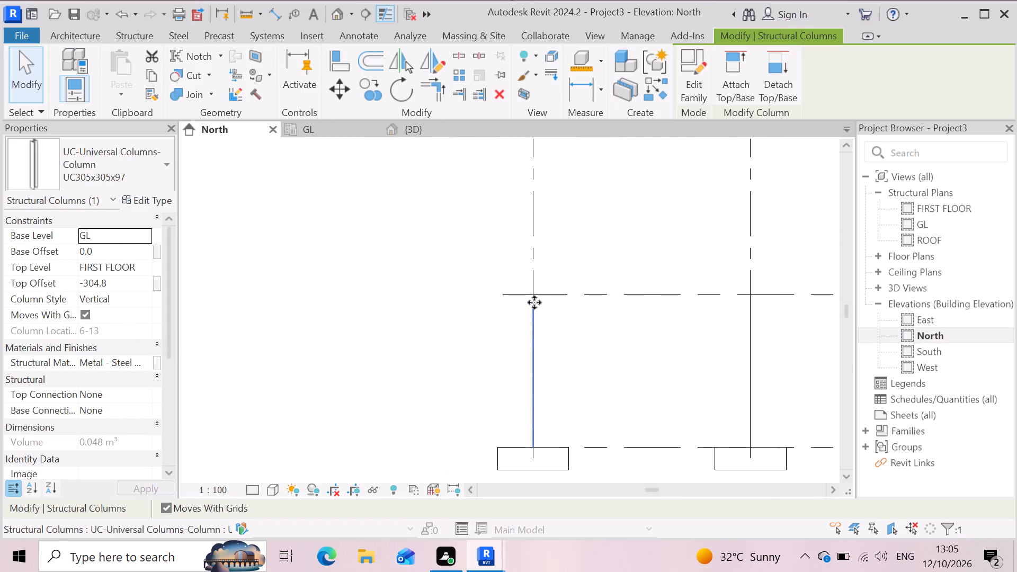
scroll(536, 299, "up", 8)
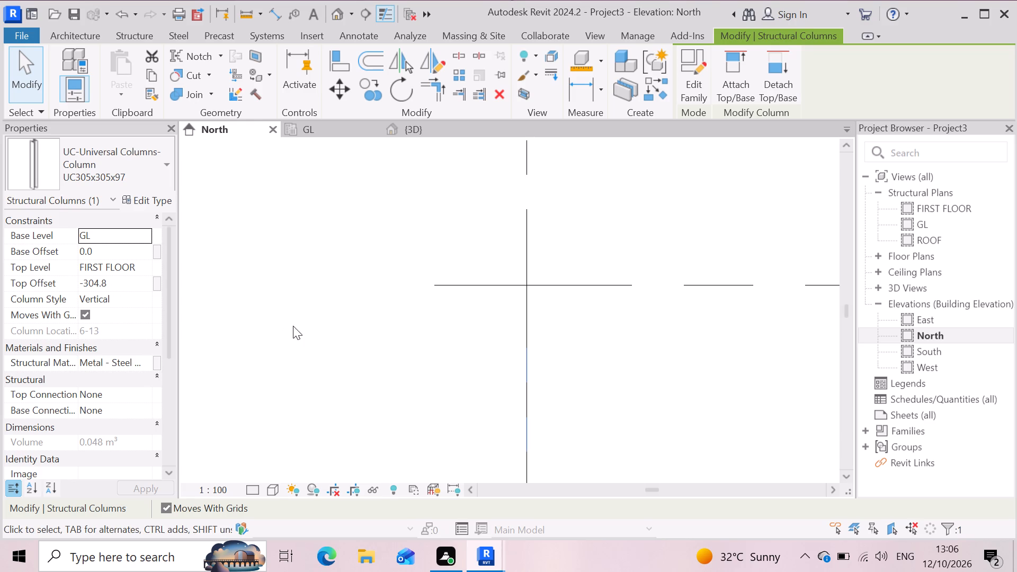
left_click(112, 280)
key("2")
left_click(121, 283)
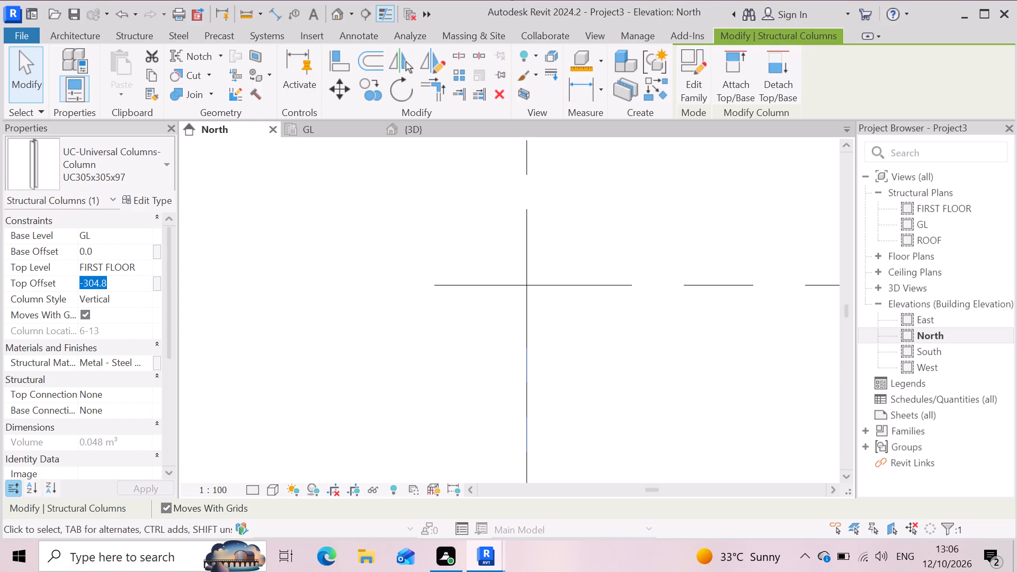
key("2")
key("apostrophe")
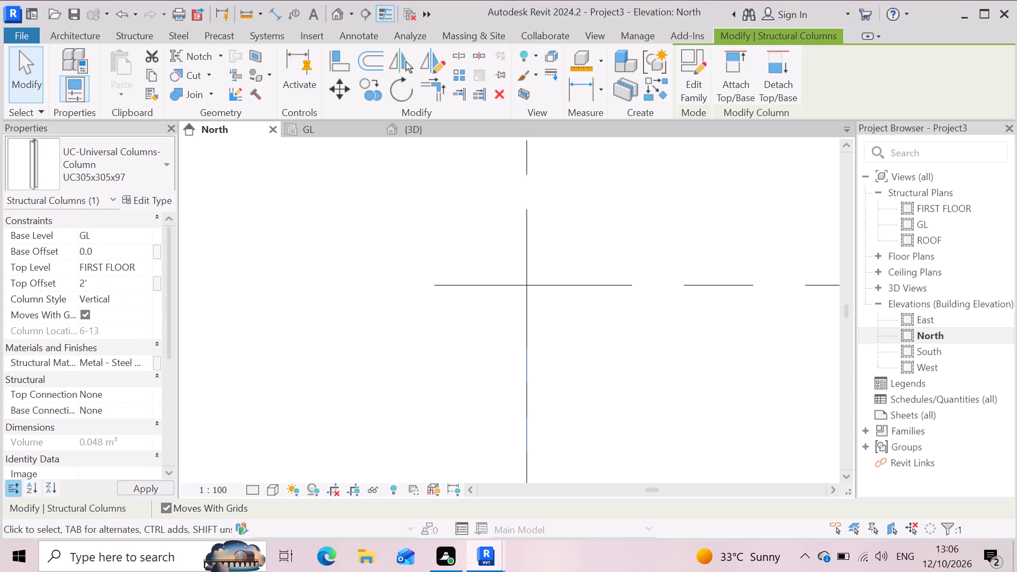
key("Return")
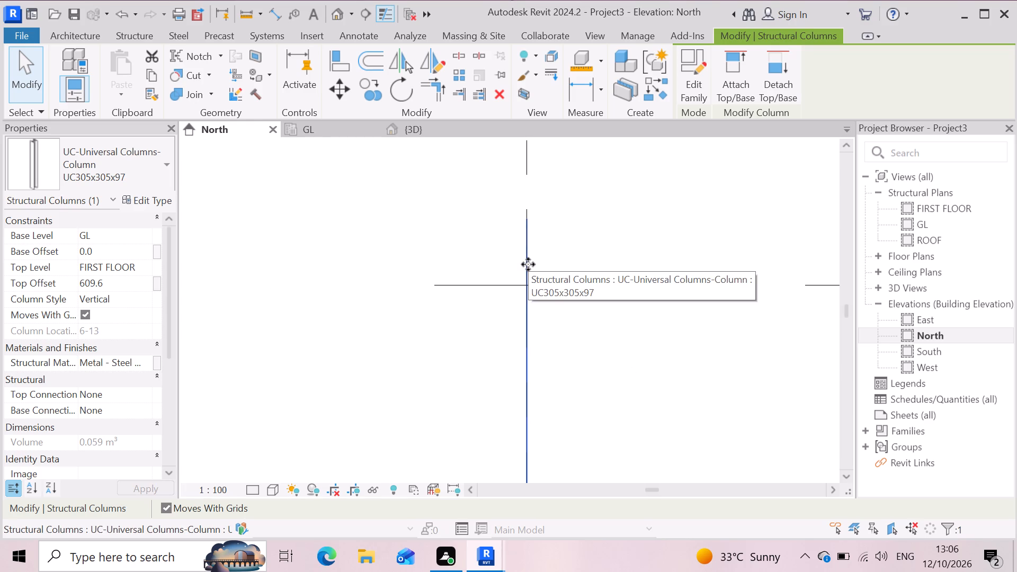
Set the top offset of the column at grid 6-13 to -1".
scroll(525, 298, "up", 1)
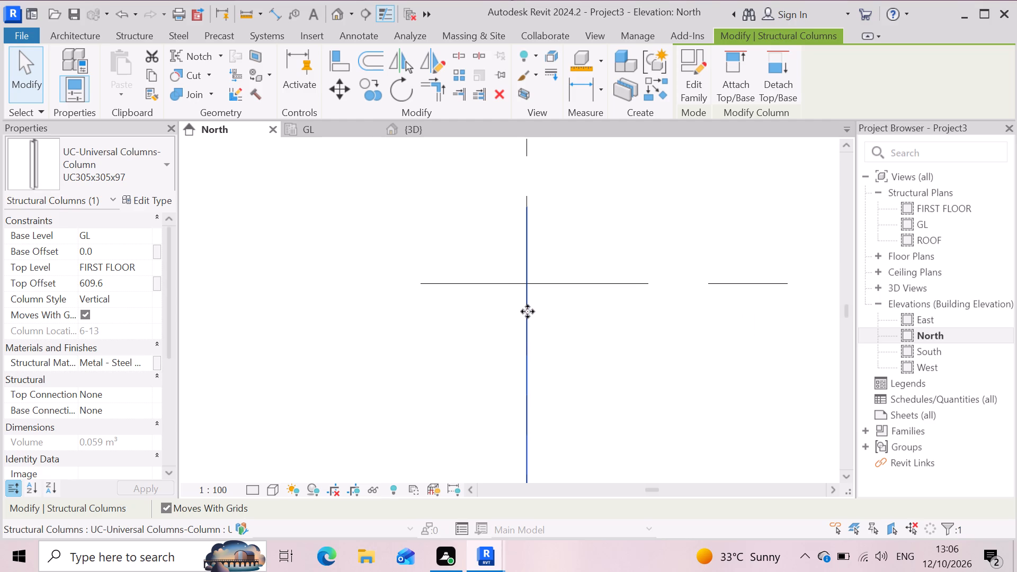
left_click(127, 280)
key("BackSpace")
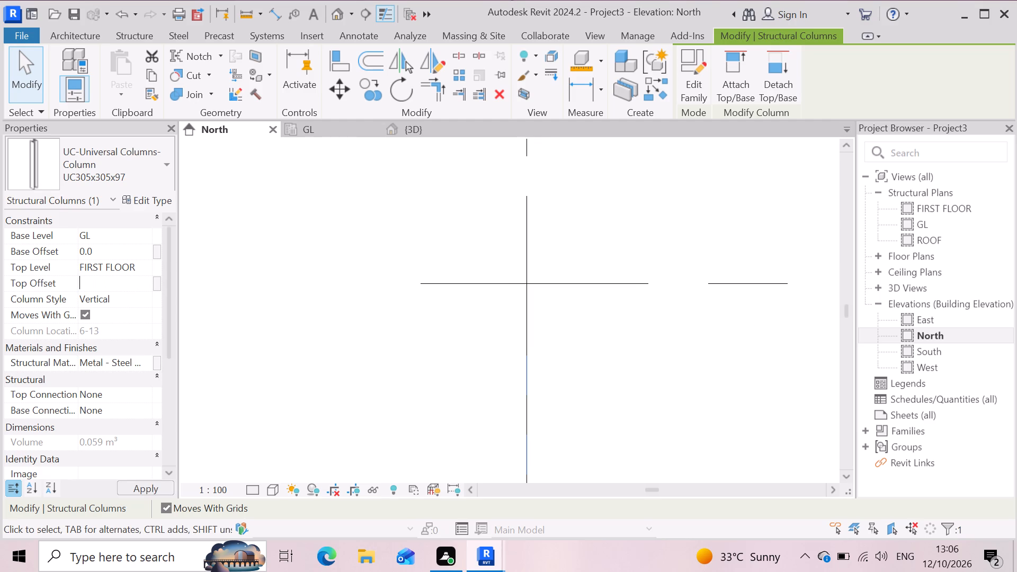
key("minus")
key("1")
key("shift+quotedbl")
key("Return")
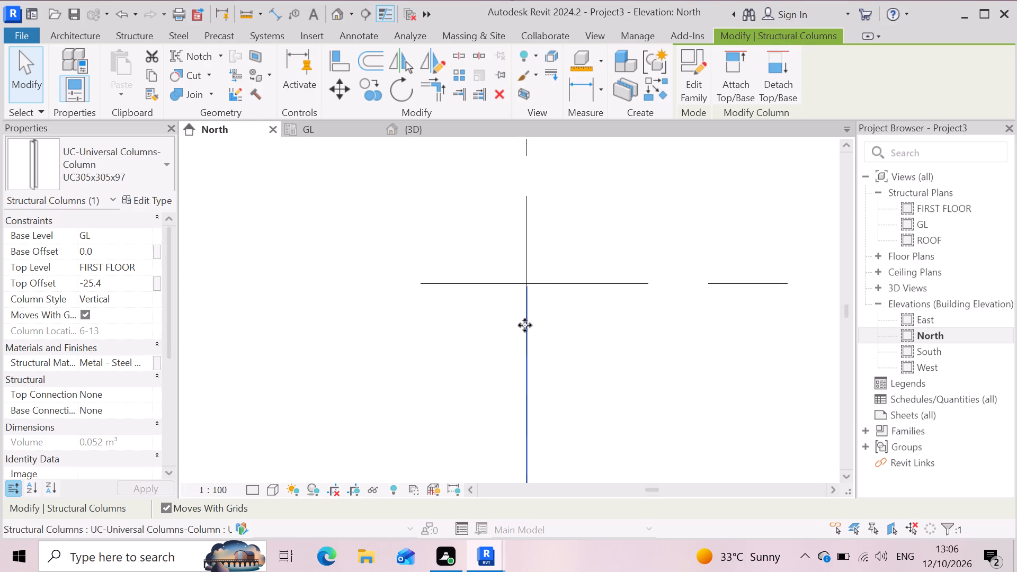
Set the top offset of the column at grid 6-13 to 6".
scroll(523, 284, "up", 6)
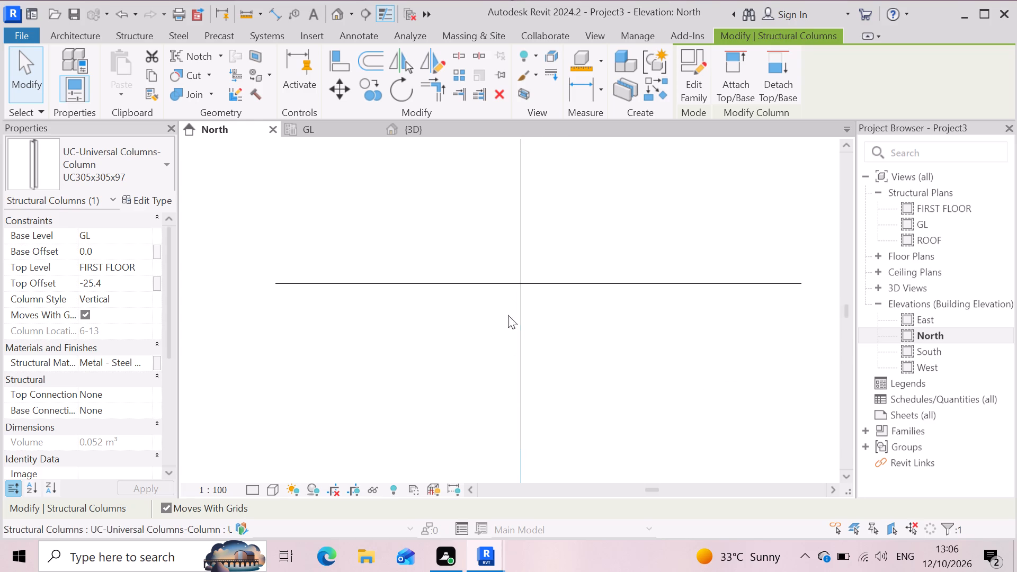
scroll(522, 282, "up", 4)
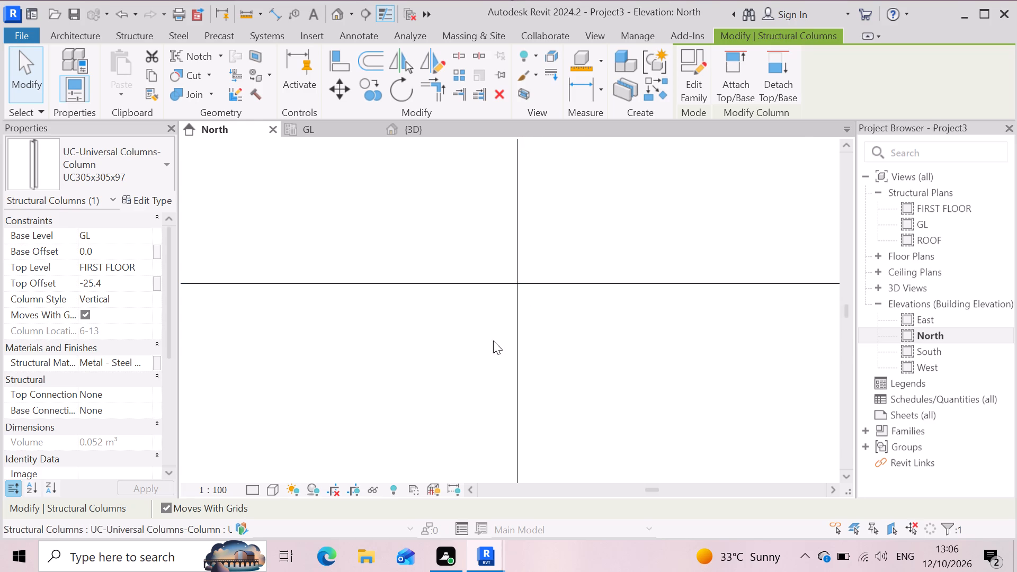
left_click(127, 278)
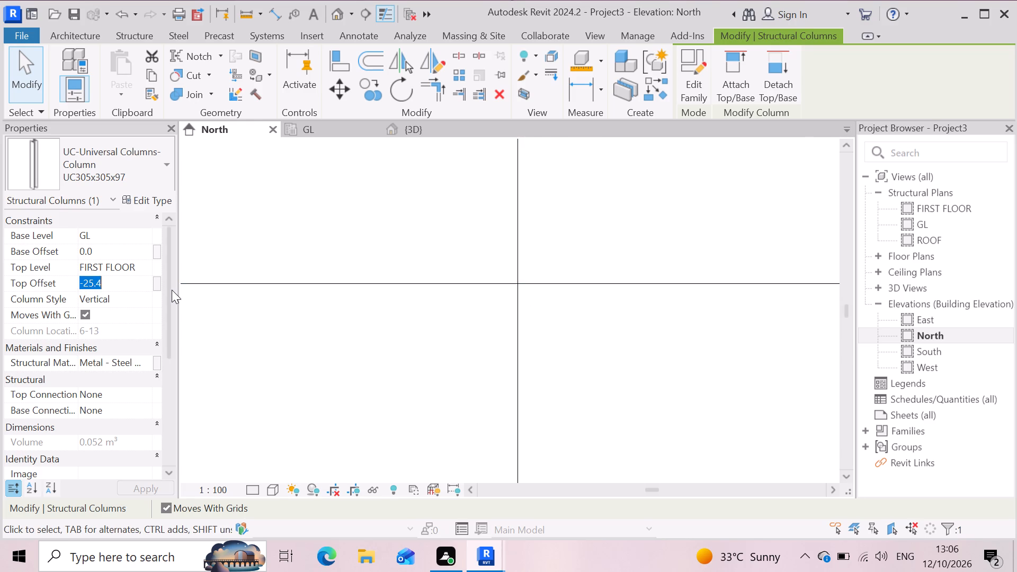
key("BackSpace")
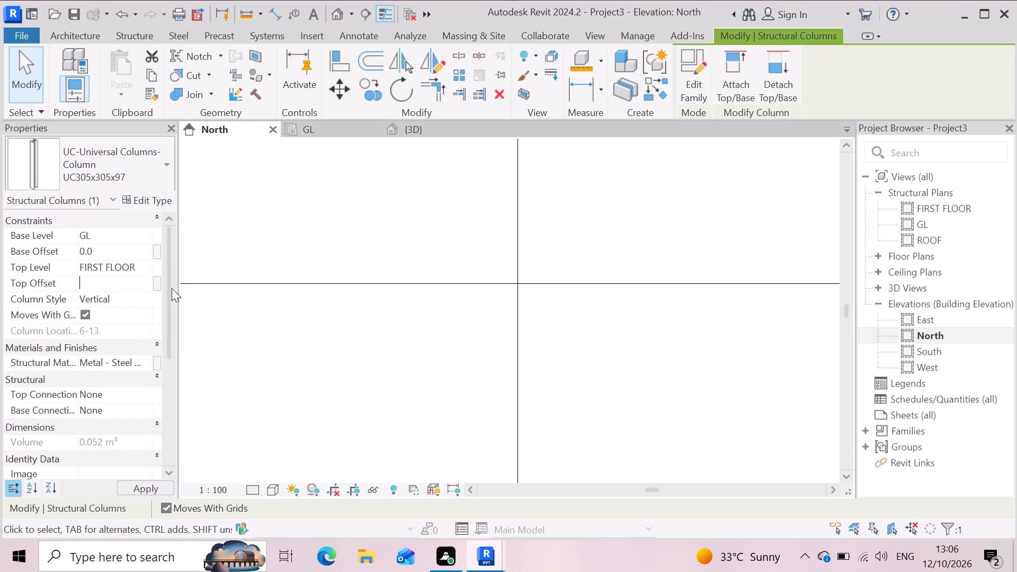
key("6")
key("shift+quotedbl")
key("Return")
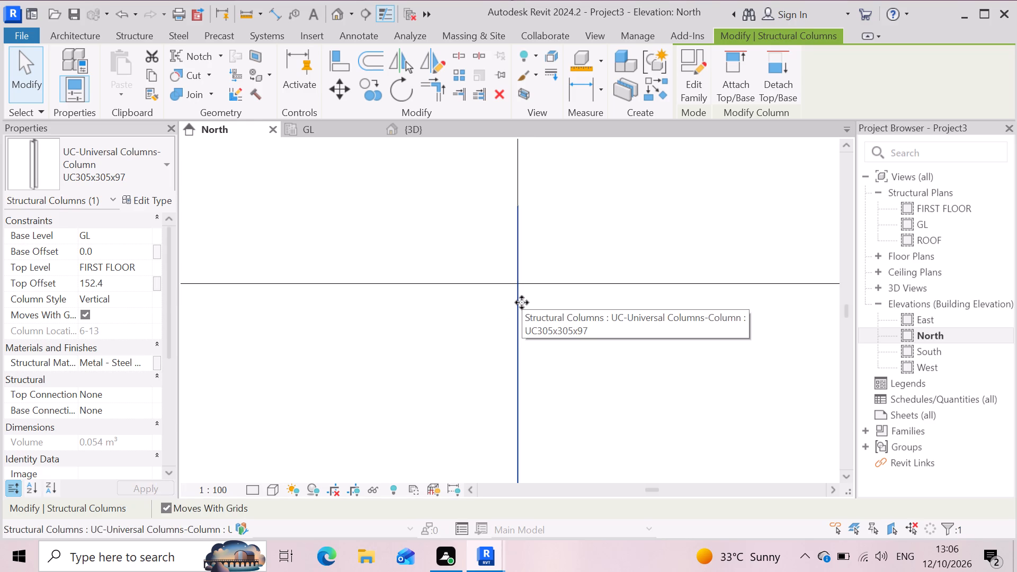
Set the top offset of the column at grid 6-13 to -6".
left_click(118, 281)
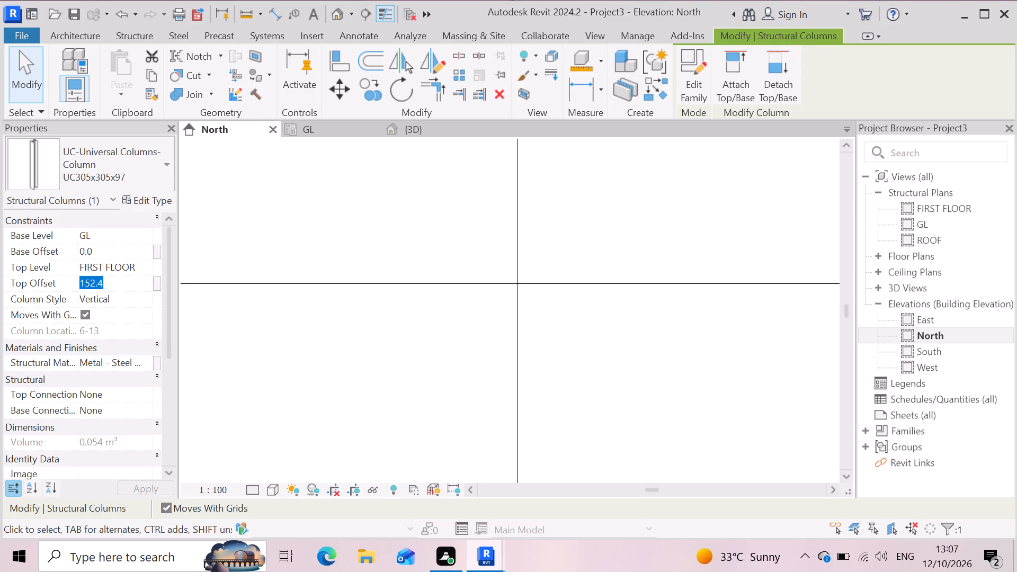
key("BackSpace")
key("minus")
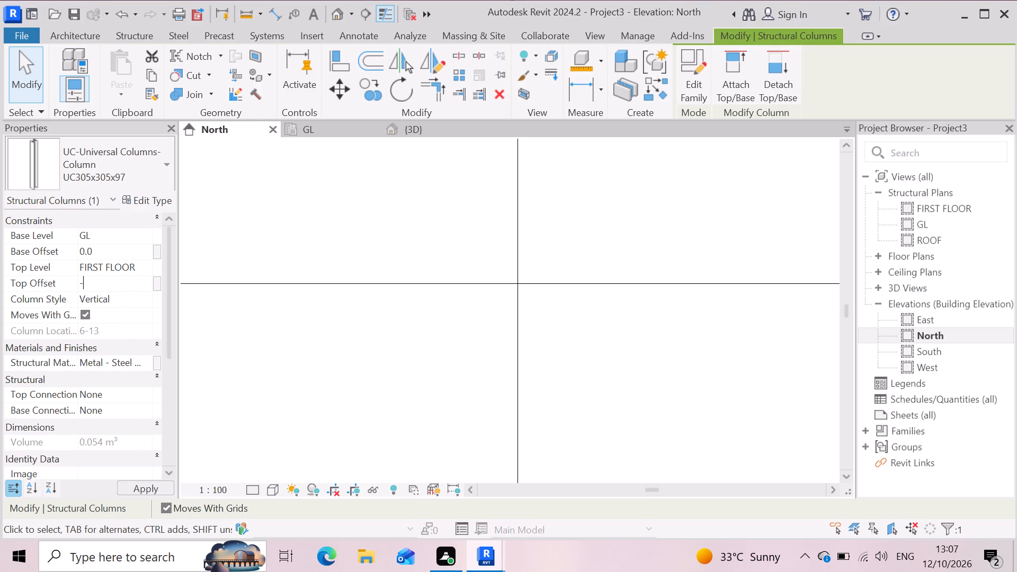
key("shift+asciicircum")
key("BackSpace")
key("6")
key("shift+quotedbl")
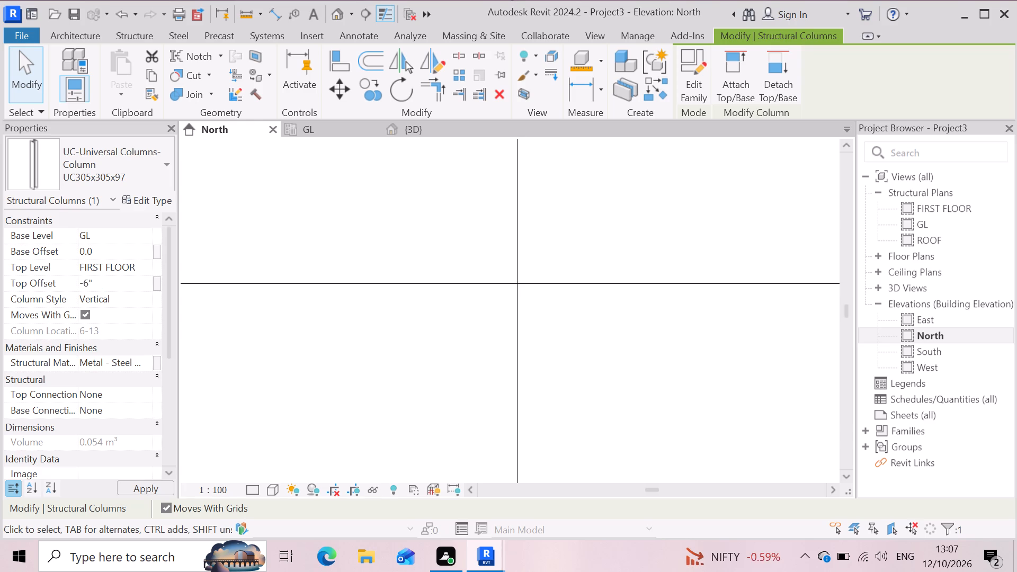
key("Return")
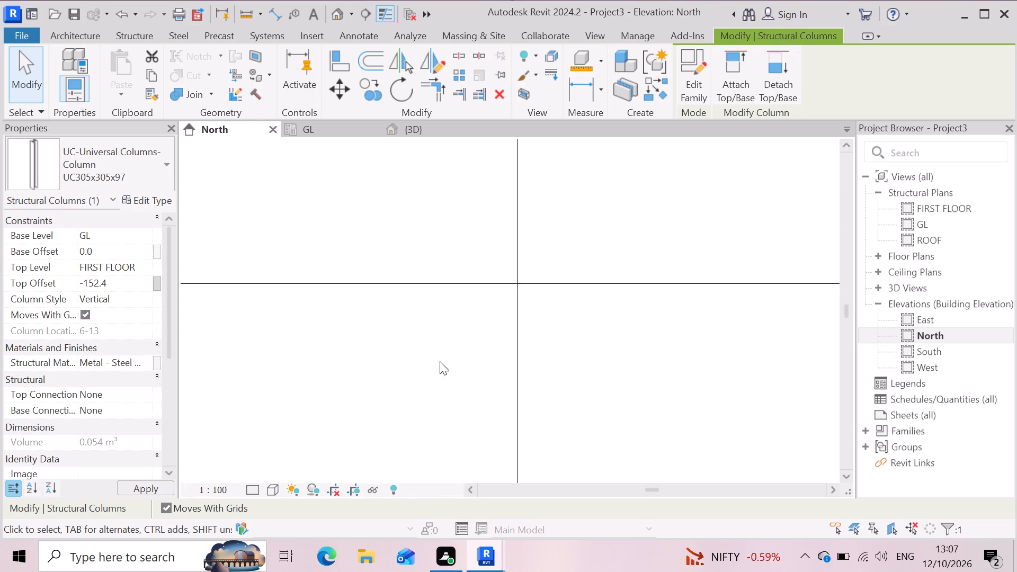
Examine the tops of the columns at grids 13 and 12 against the FIRST FLOOR level in the North elevation.
scroll(524, 351, "down", 7)
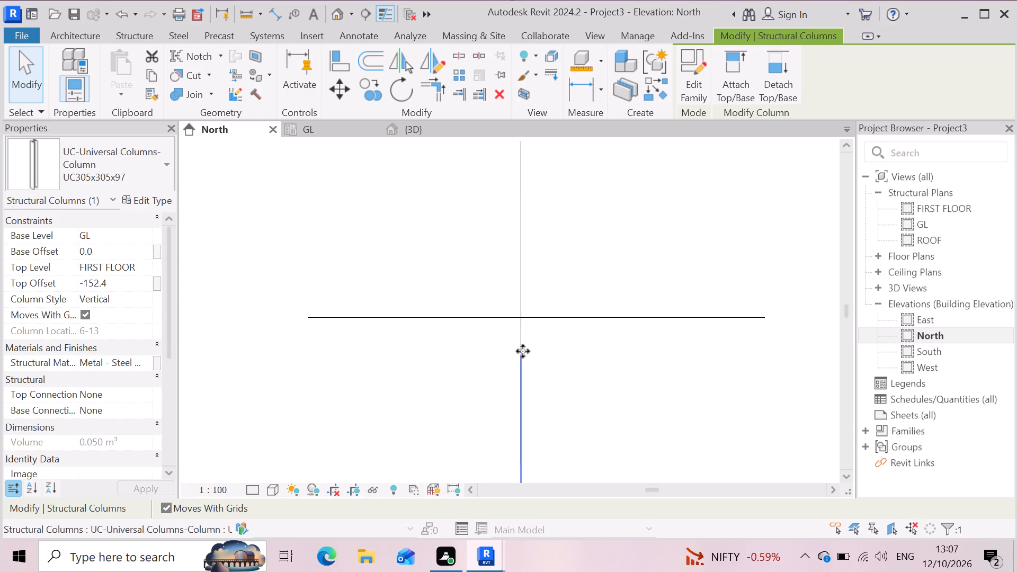
scroll(523, 351, "down", 10)
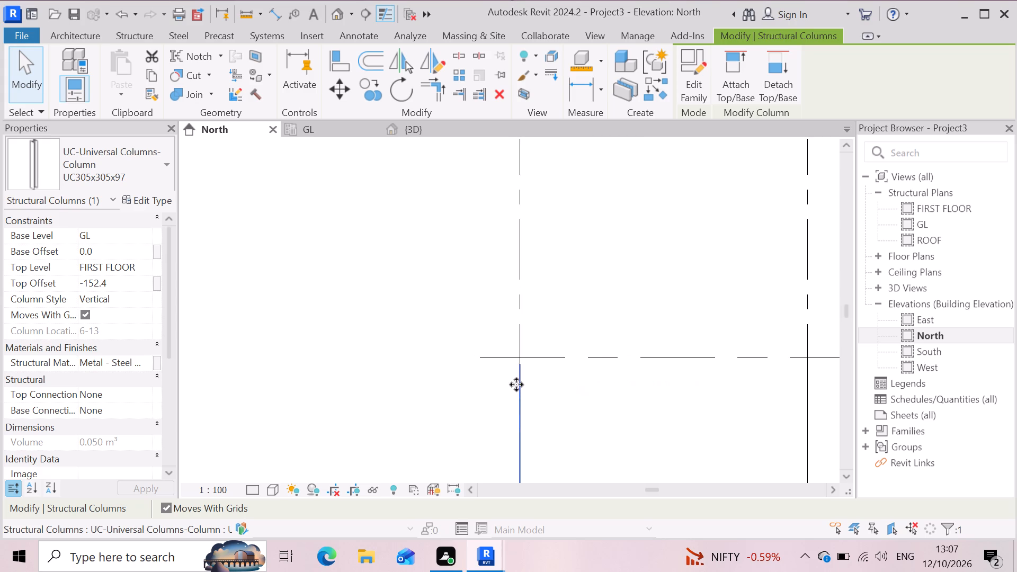
scroll(518, 413, "up", 7)
scroll(531, 326, "up", 3)
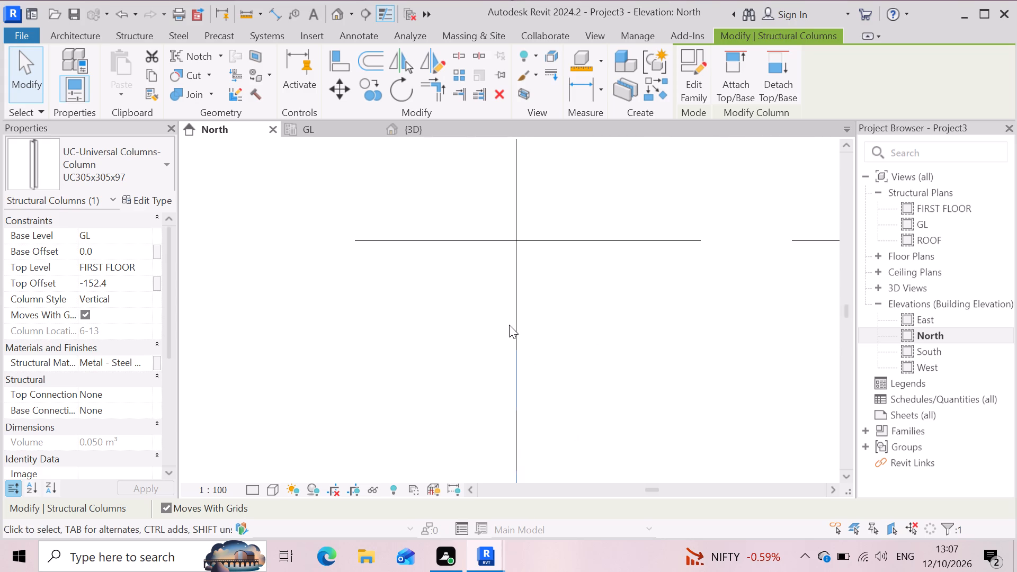
left_click(519, 326)
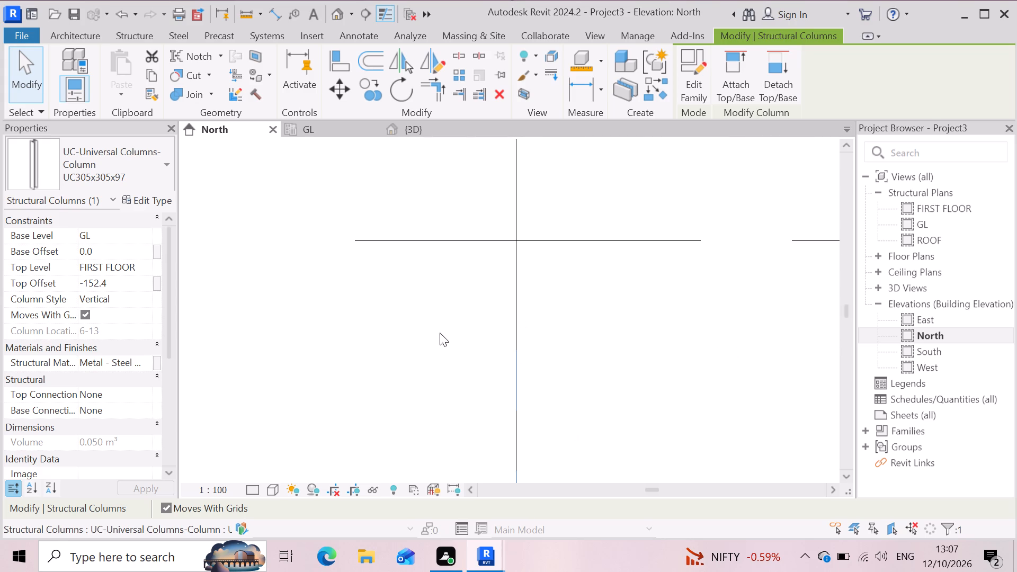
left_click(519, 327)
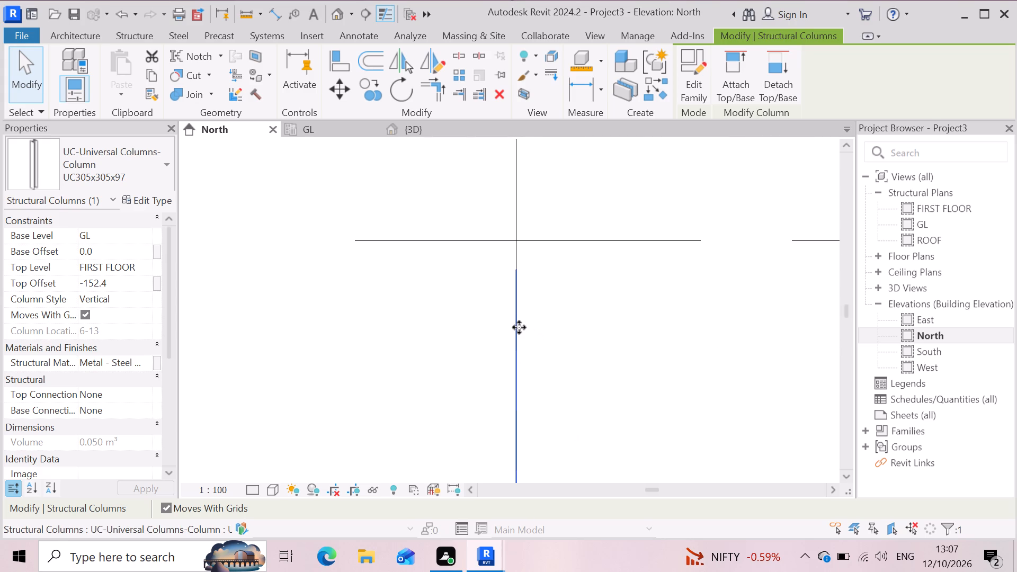
scroll(415, 340, "down", 3)
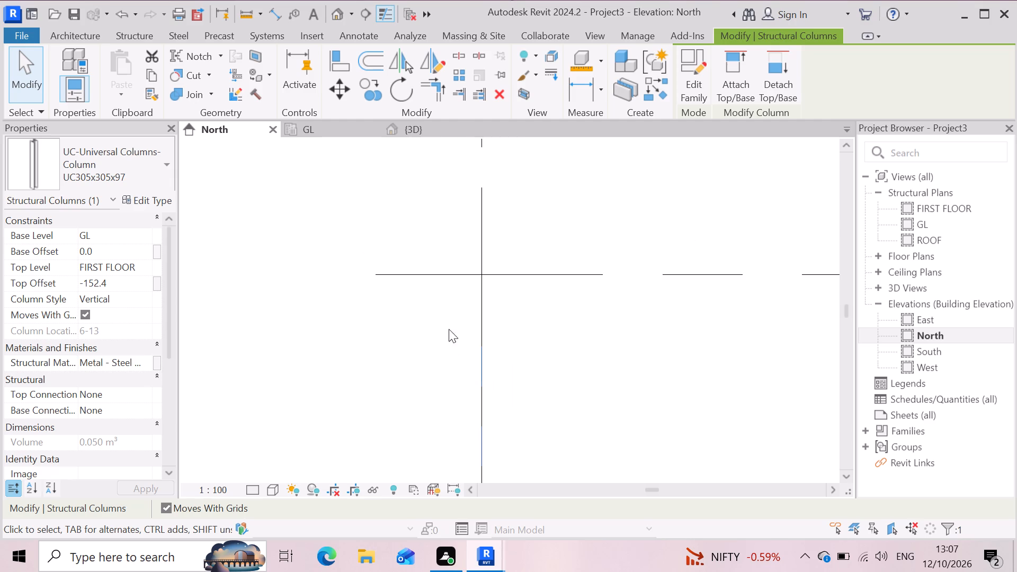
scroll(460, 322, "up", 3)
scroll(343, 253, "down", 6)
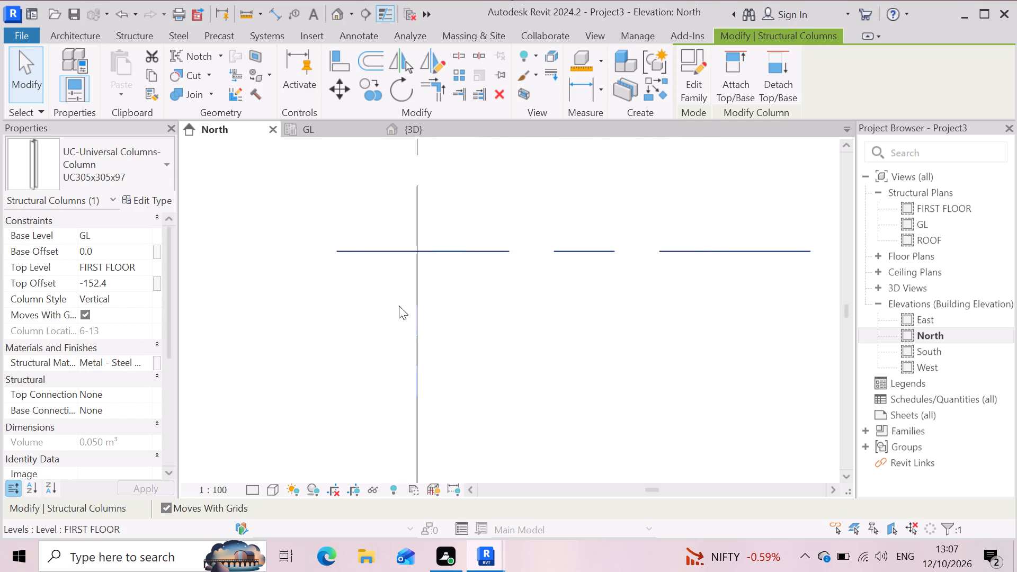
scroll(399, 306, "down", 5)
scroll(455, 303, "down", 4)
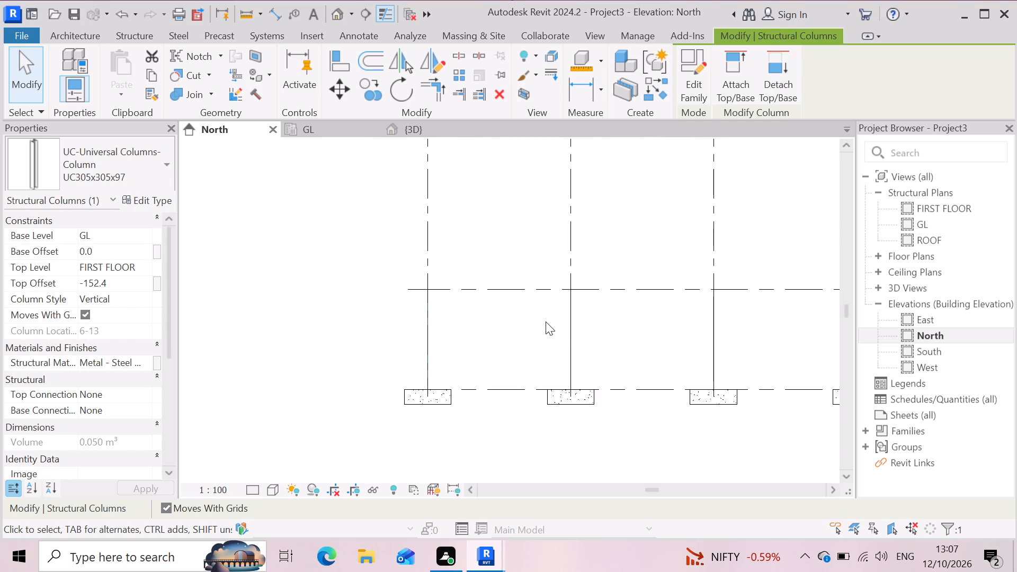
left_click(574, 325)
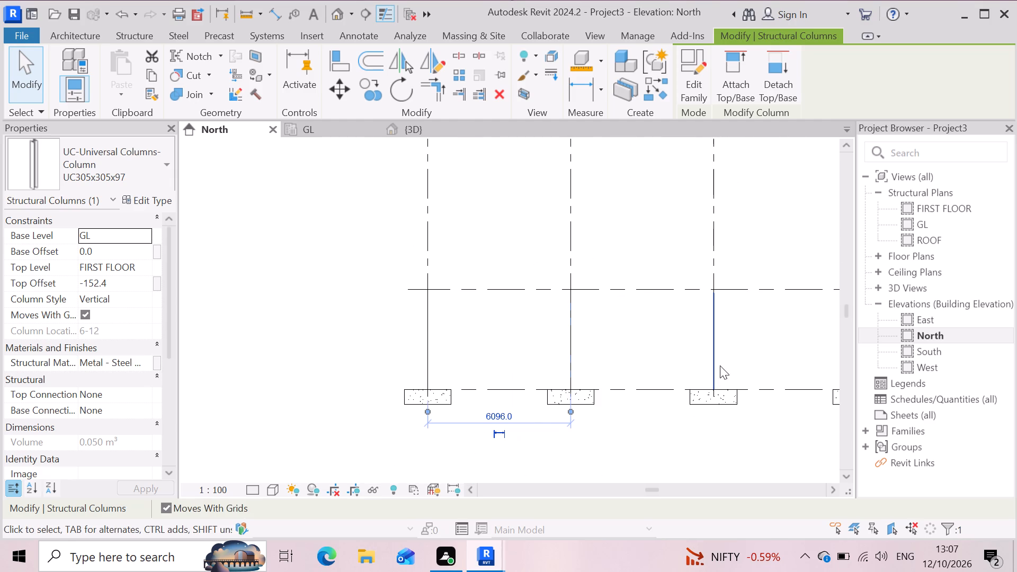
scroll(512, 396, "down", 1)
key("Escape")
scroll(451, 390, "down", 2)
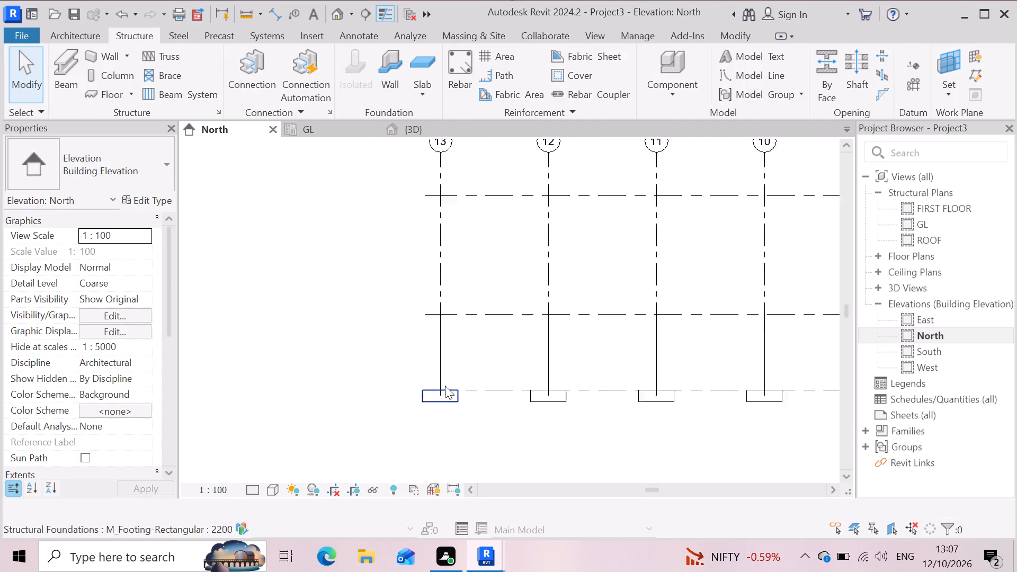
scroll(445, 386, "down", 5)
scroll(702, 434, "up", 3)
scroll(603, 414, "down", 2)
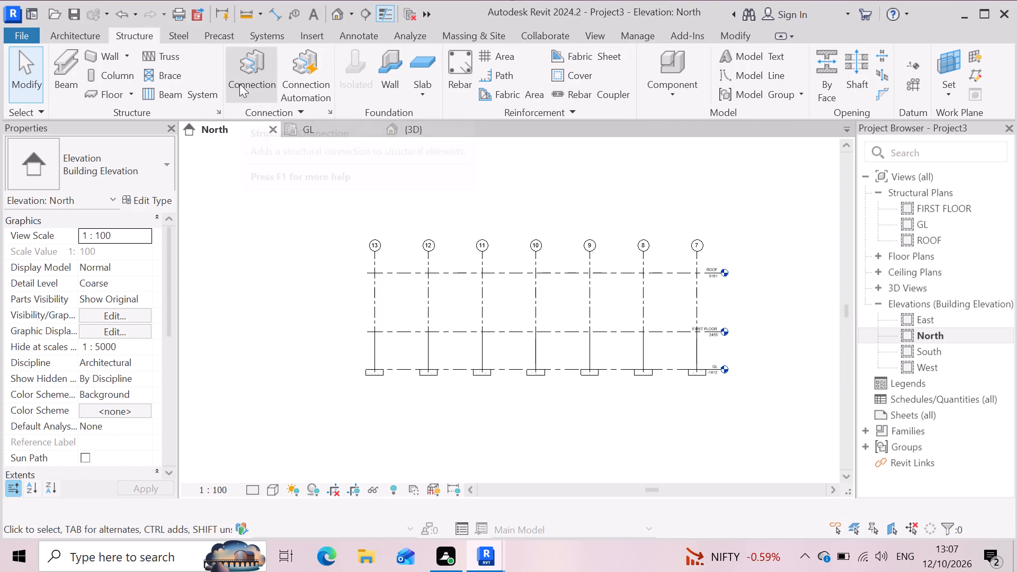
Review the column and footing layout in the GL structural plan and the 3D view.
left_click(338, 129)
scroll(397, 262, "down", 1)
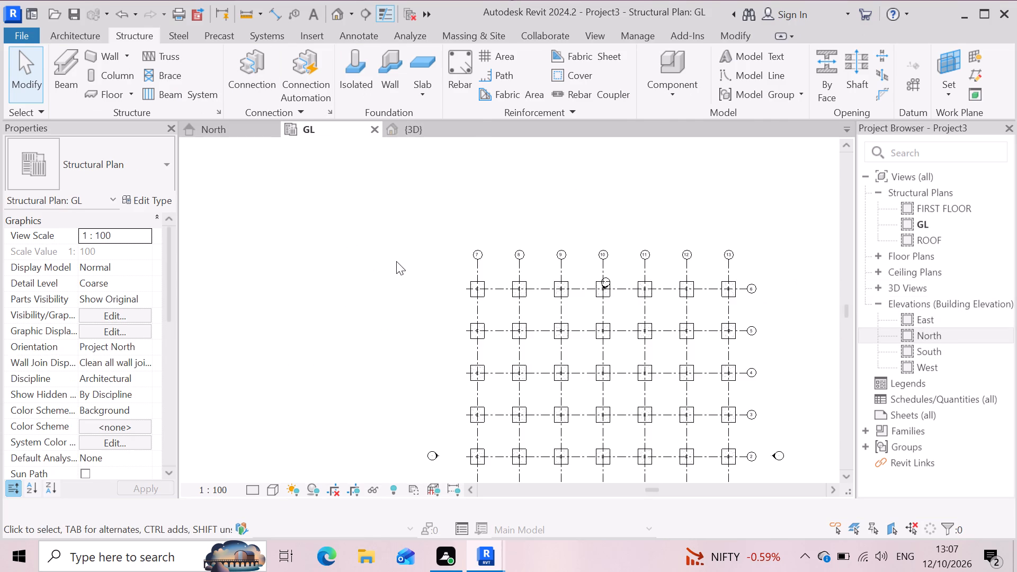
scroll(396, 261, "down", 2)
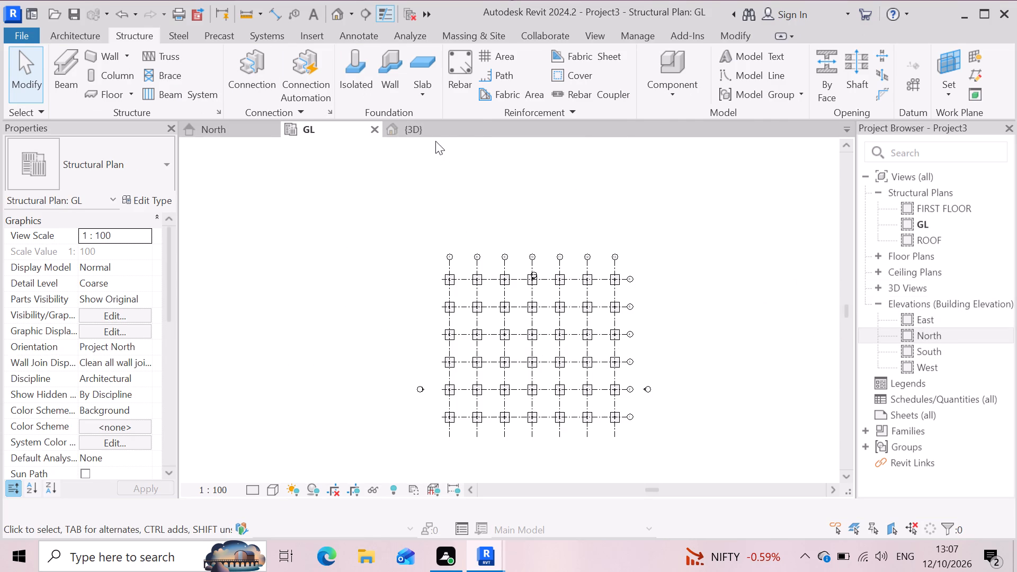
left_click(441, 124)
scroll(528, 294, "down", 4)
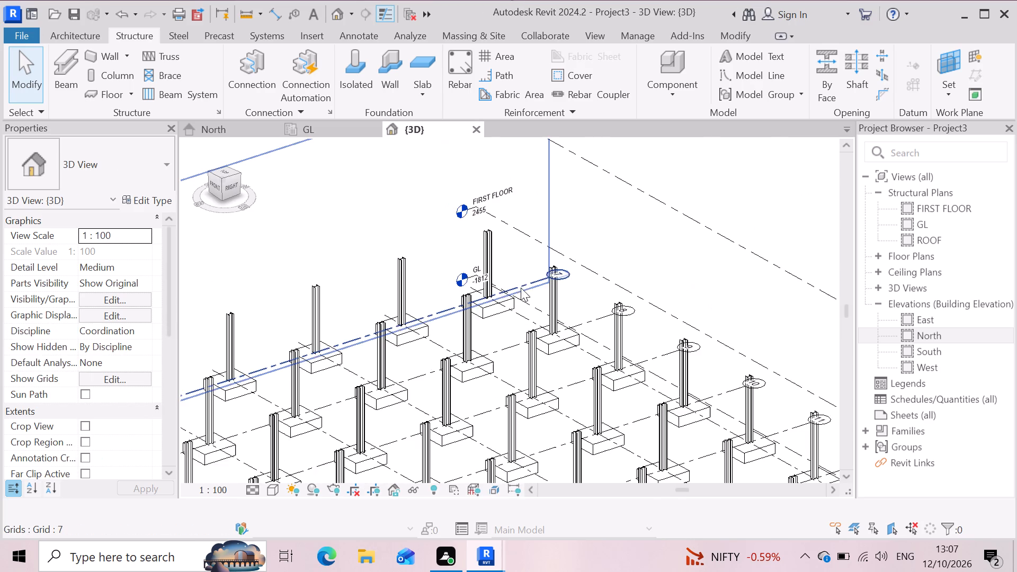
scroll(518, 284, "down", 5)
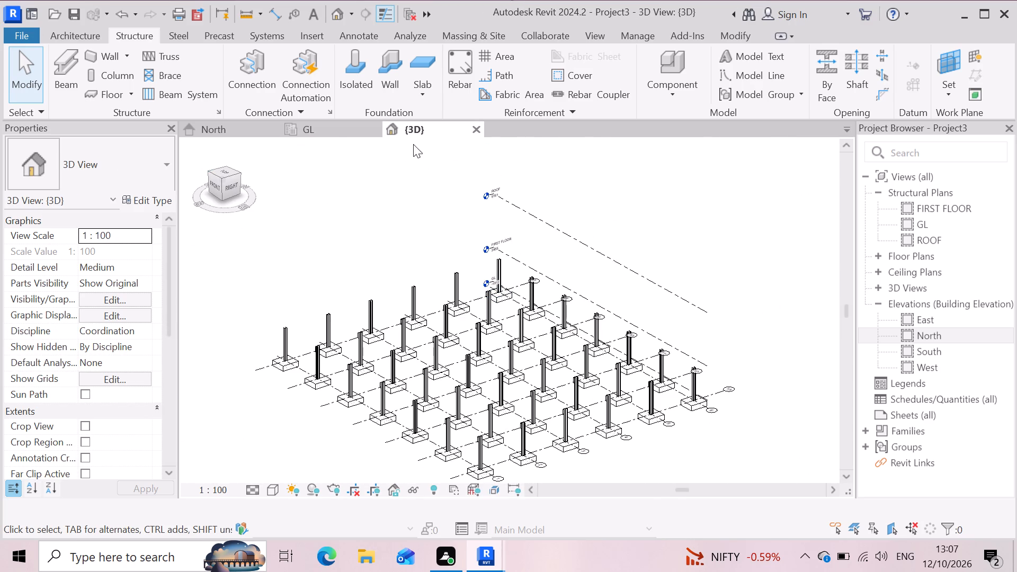
In the FIRST FLOOR structural plan, place a UB305x165x40 beam along grid 6 from grid 7 to grid 13, about 36576 mm long.
double_click(945, 210)
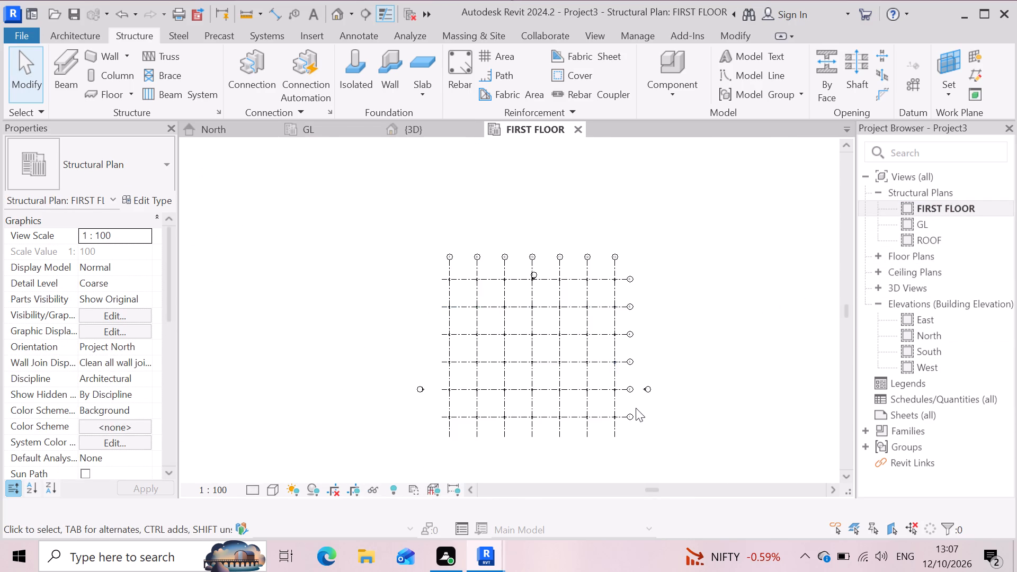
scroll(636, 408, "up", 2)
scroll(494, 359, "down", 1)
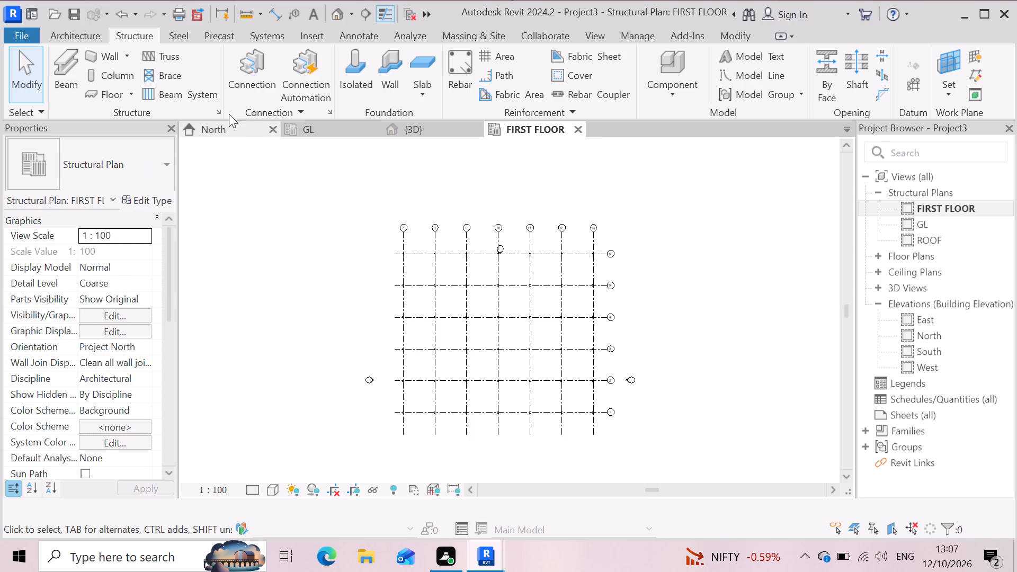
left_click(64, 56)
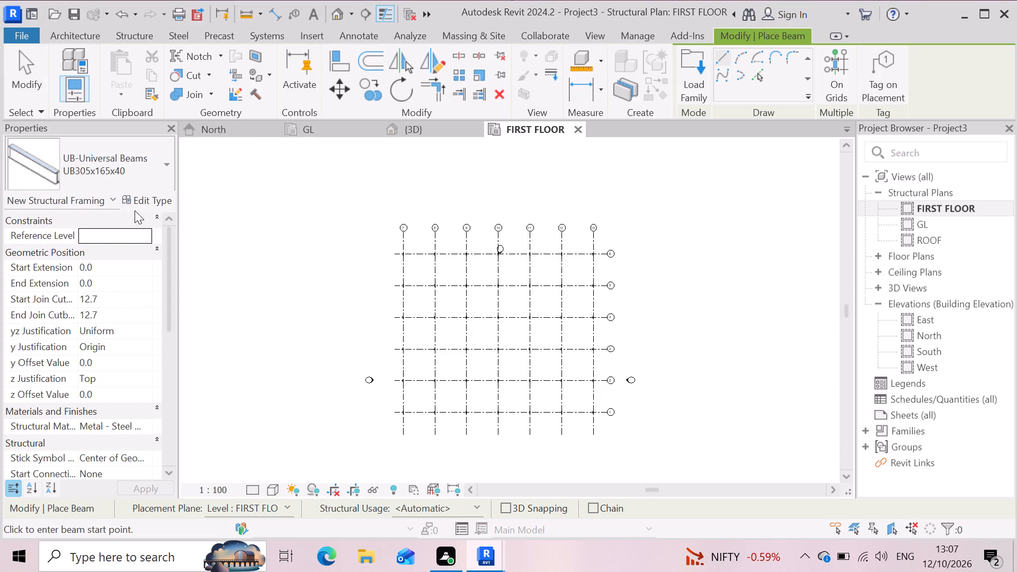
left_click(408, 254)
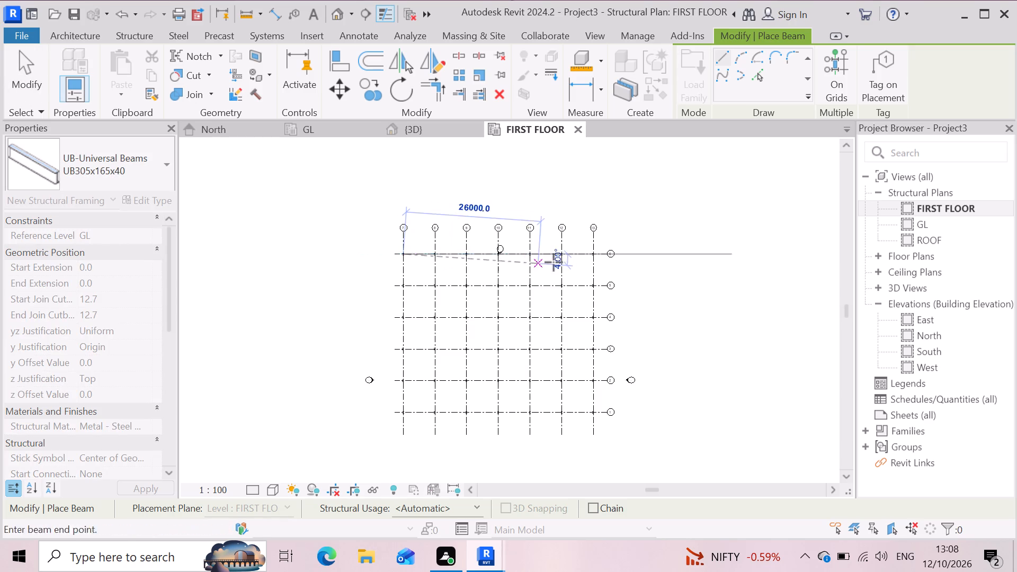
left_click(596, 253)
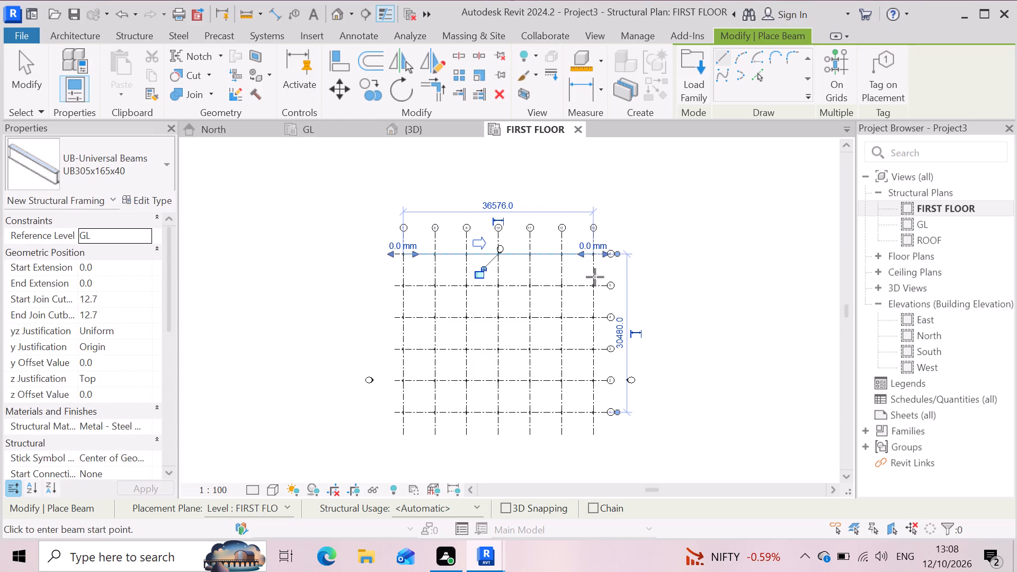
Inspect the new grid 6 beam in the 3D view, focusing on where its end meets the column at grid 13.
left_click(434, 123)
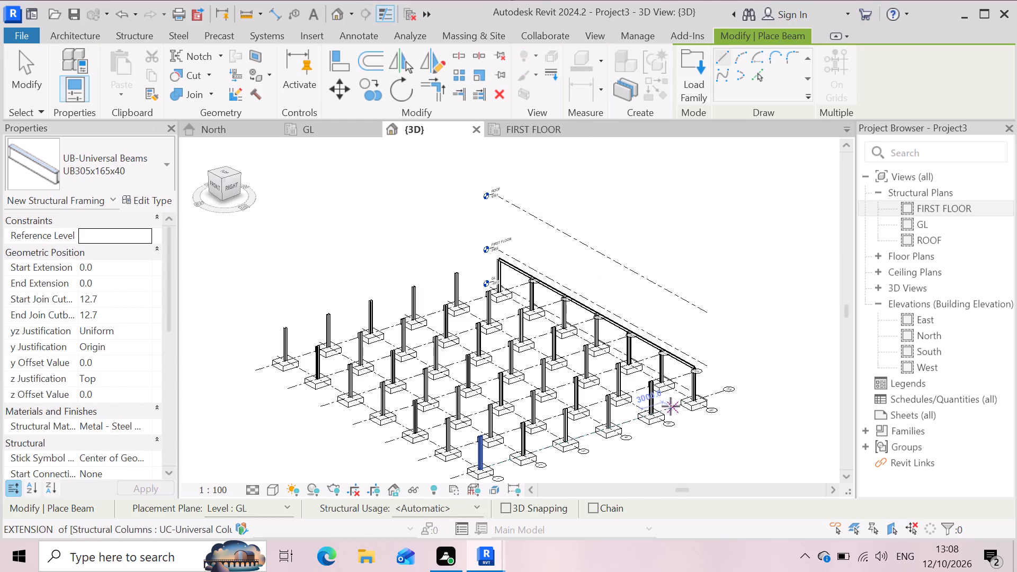
scroll(677, 409, "up", 1)
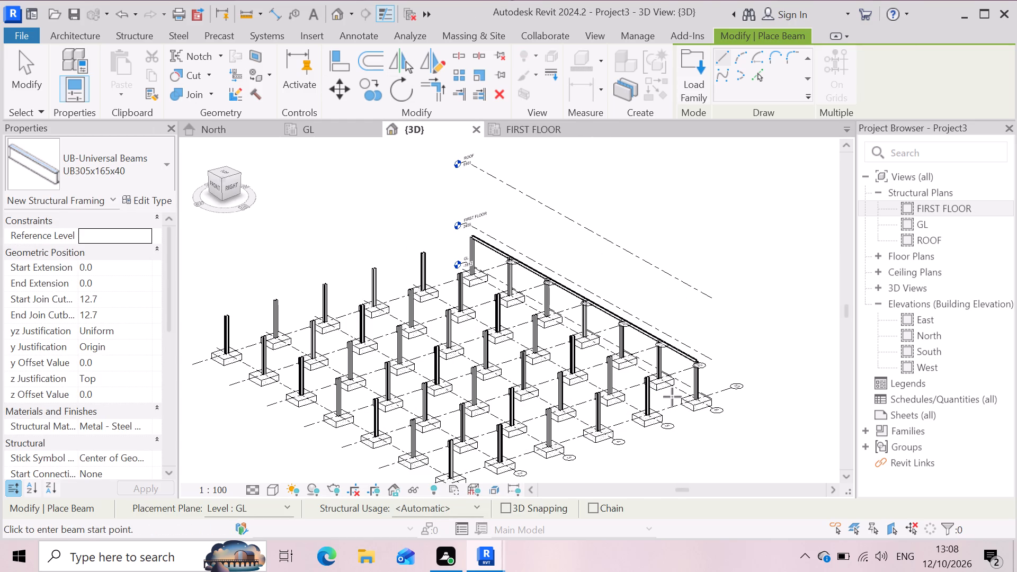
scroll(714, 393, "up", 8)
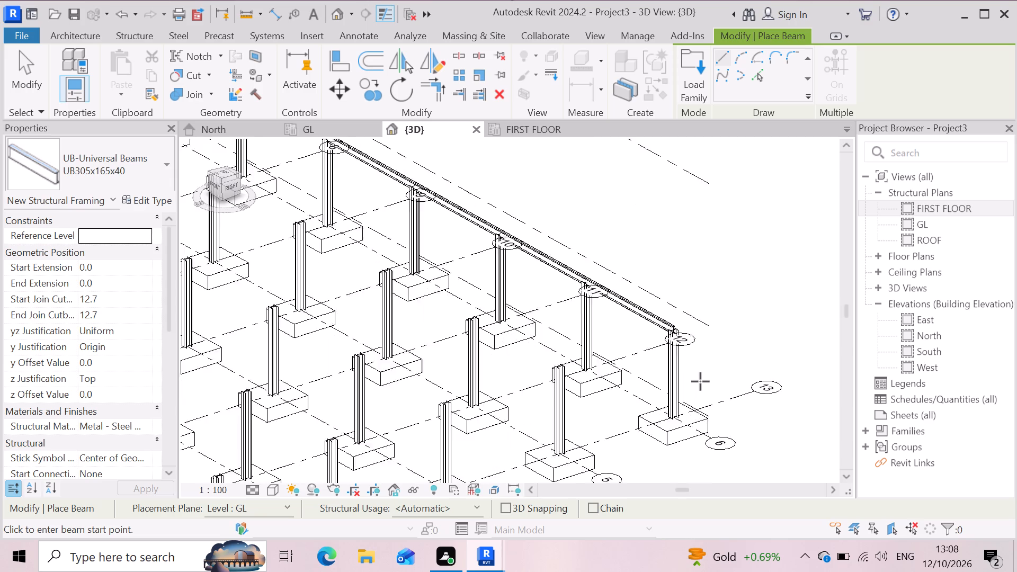
scroll(701, 380, "up", 3)
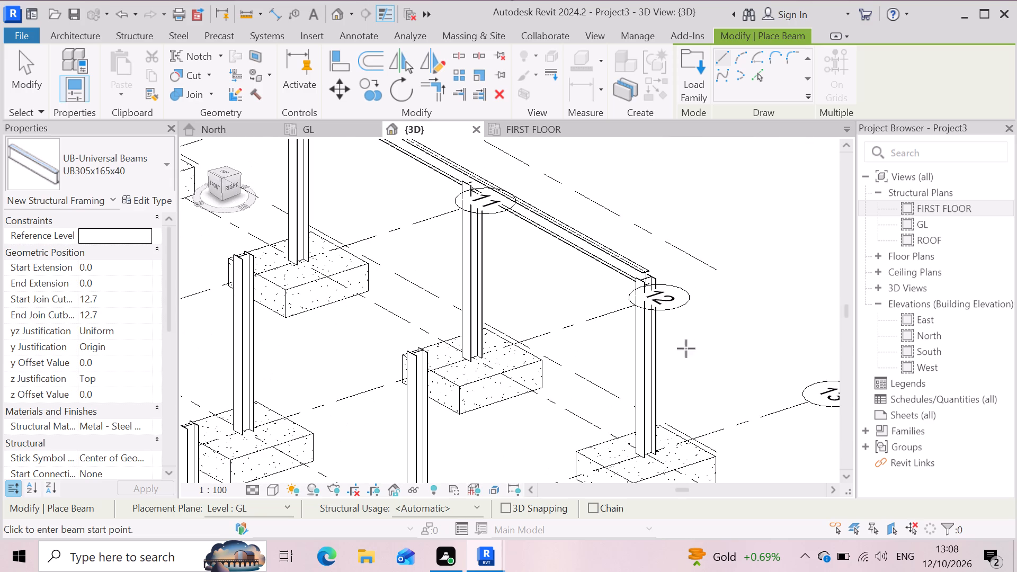
scroll(689, 295, "up", 5)
scroll(649, 316, "up", 3)
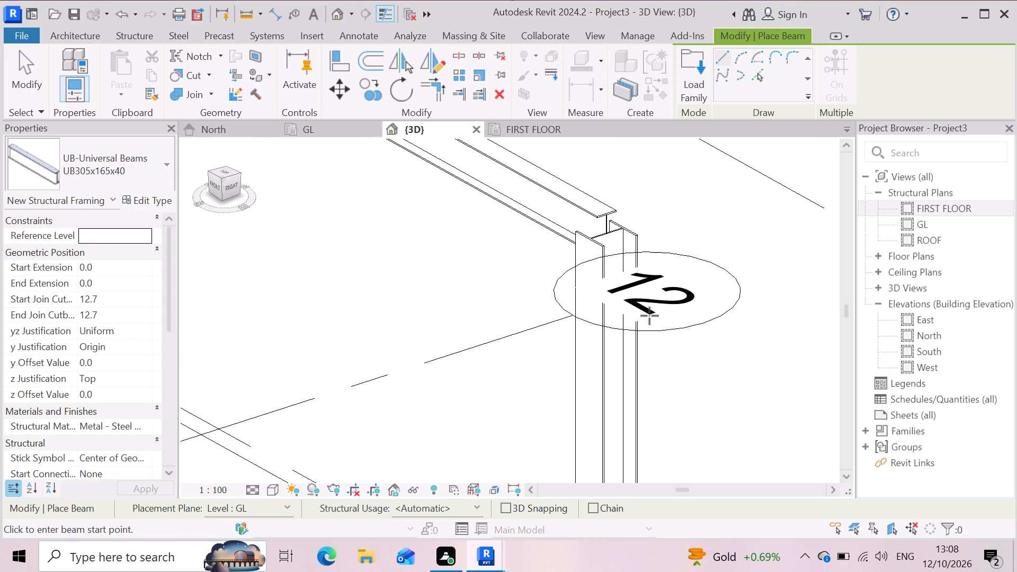
scroll(608, 268, "up", 2)
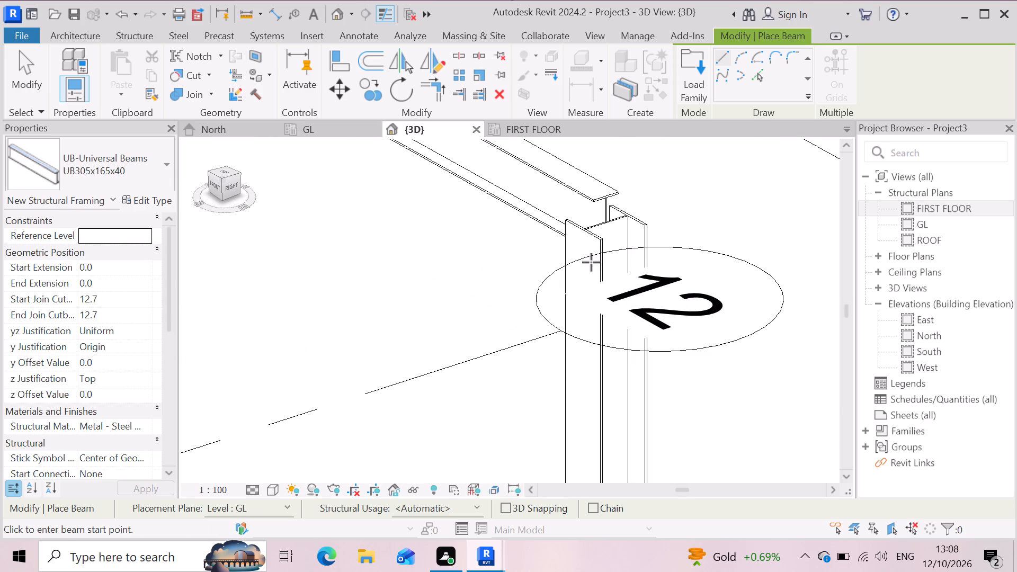
scroll(591, 262, "down", 6)
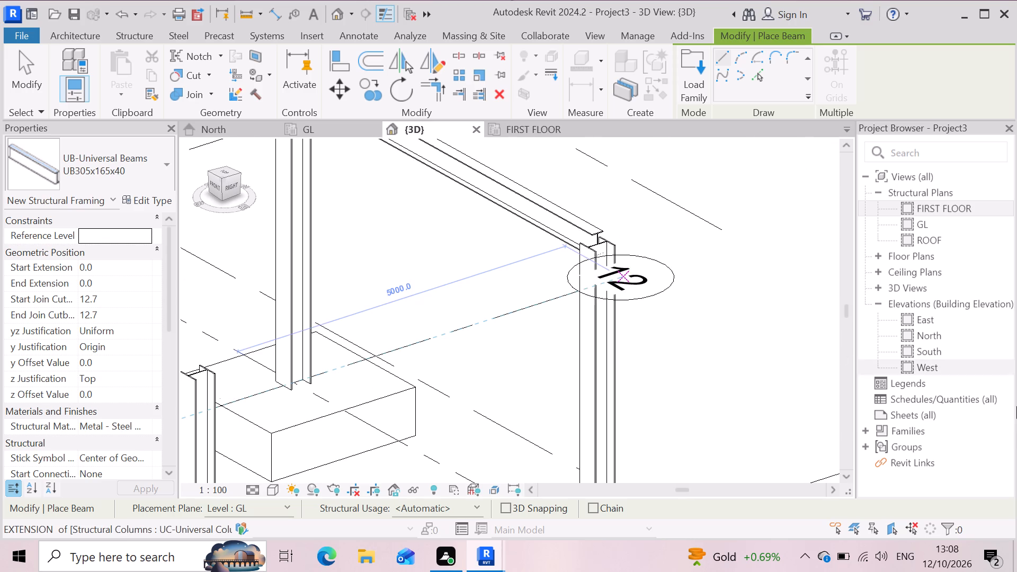
In the North elevation, examine the grid 6 beam against the FIRST FLOOR level and check the grid 13 column's constraints.
double_click(959, 337)
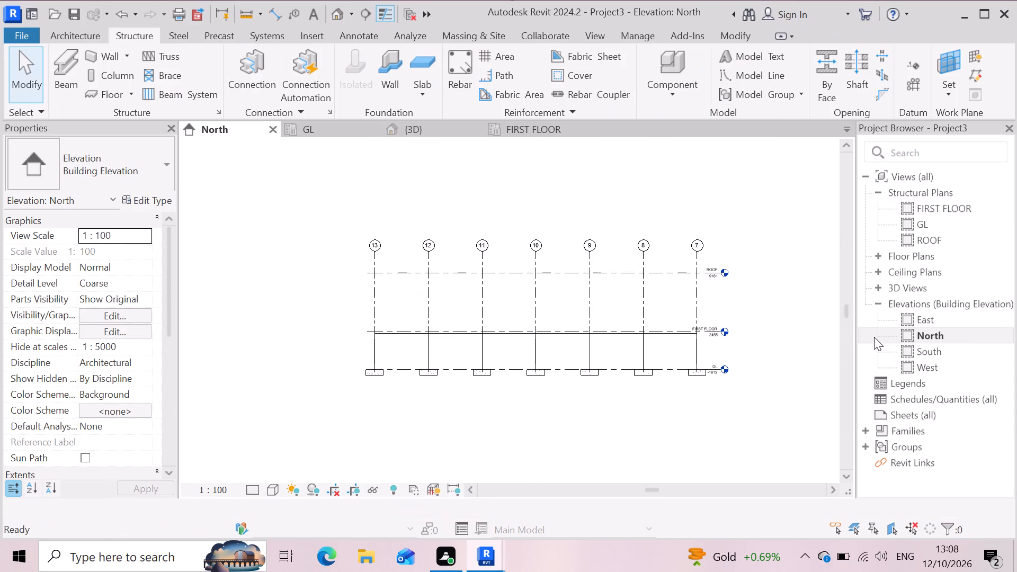
scroll(386, 327, "up", 8)
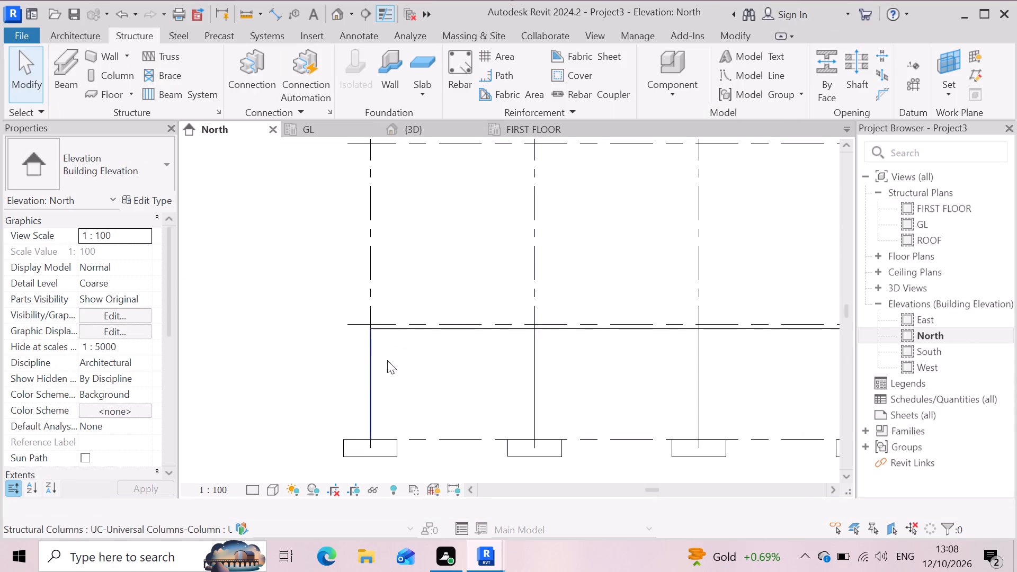
scroll(387, 360, "up", 2)
scroll(356, 337, "down", 3)
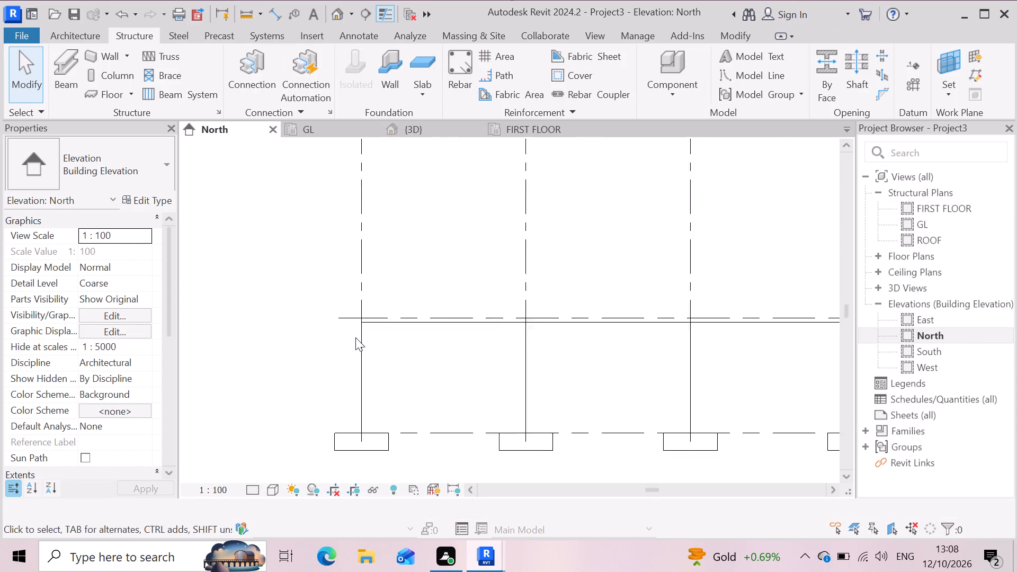
scroll(351, 326, "down", 3)
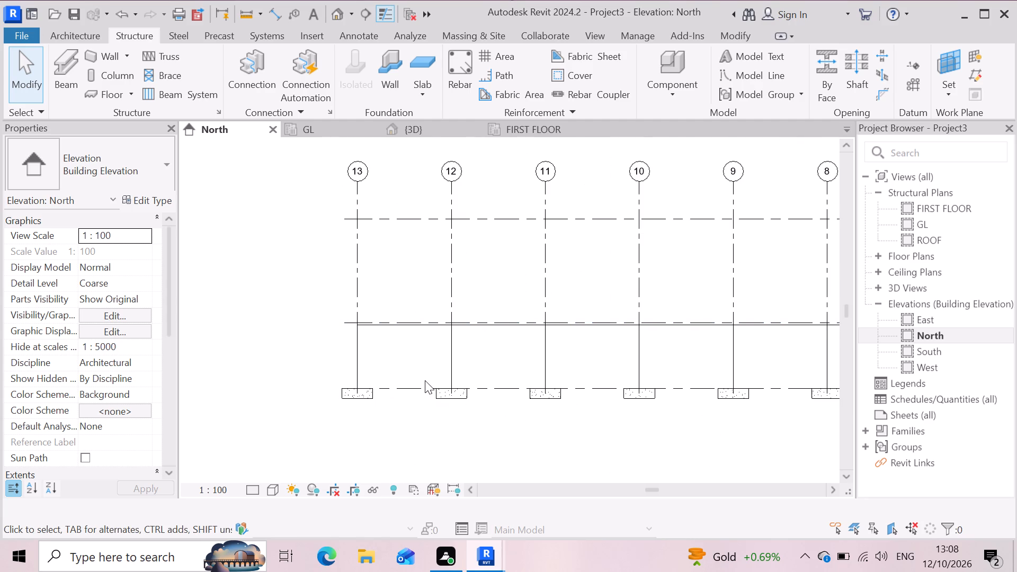
scroll(363, 353, "up", 7)
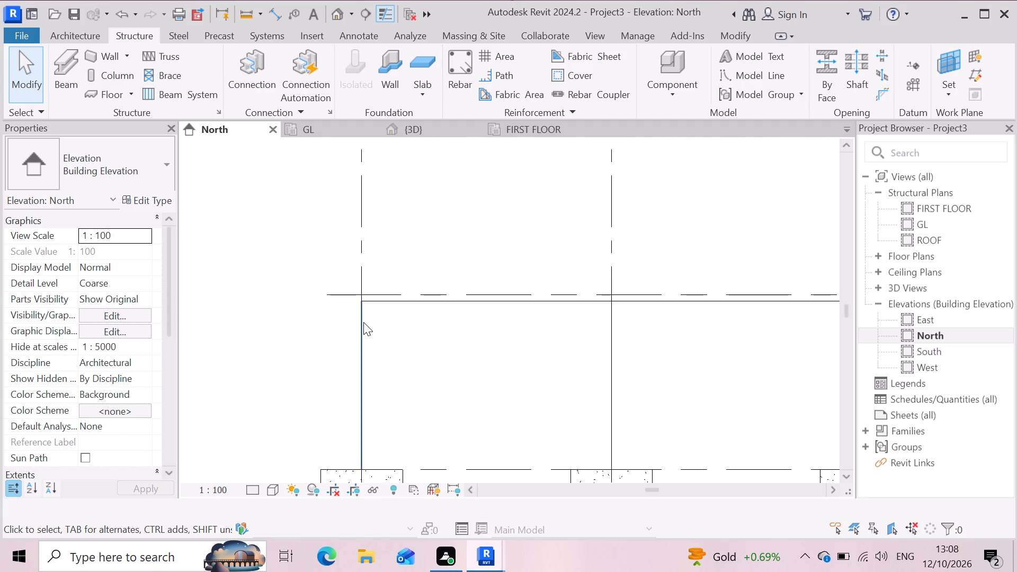
scroll(363, 322, "up", 6)
left_click(358, 332)
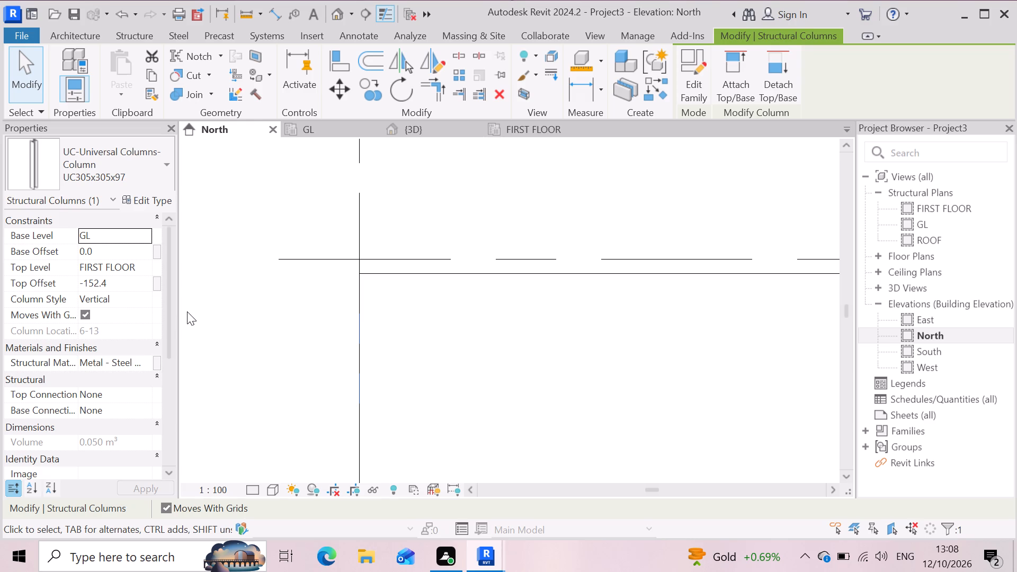
scroll(319, 301, "down", 3)
scroll(377, 311, "up", 3)
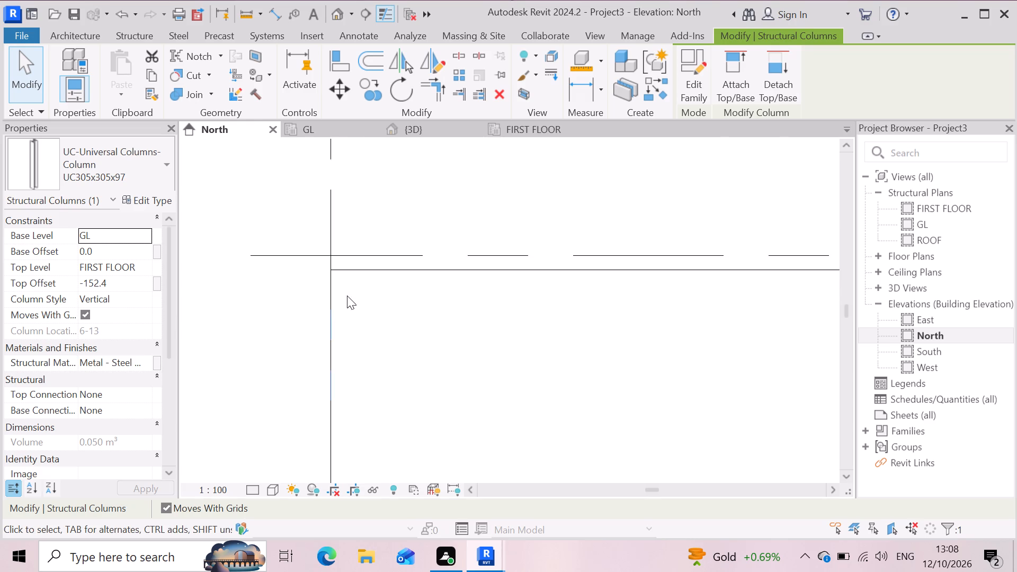
scroll(293, 290, "down", 8)
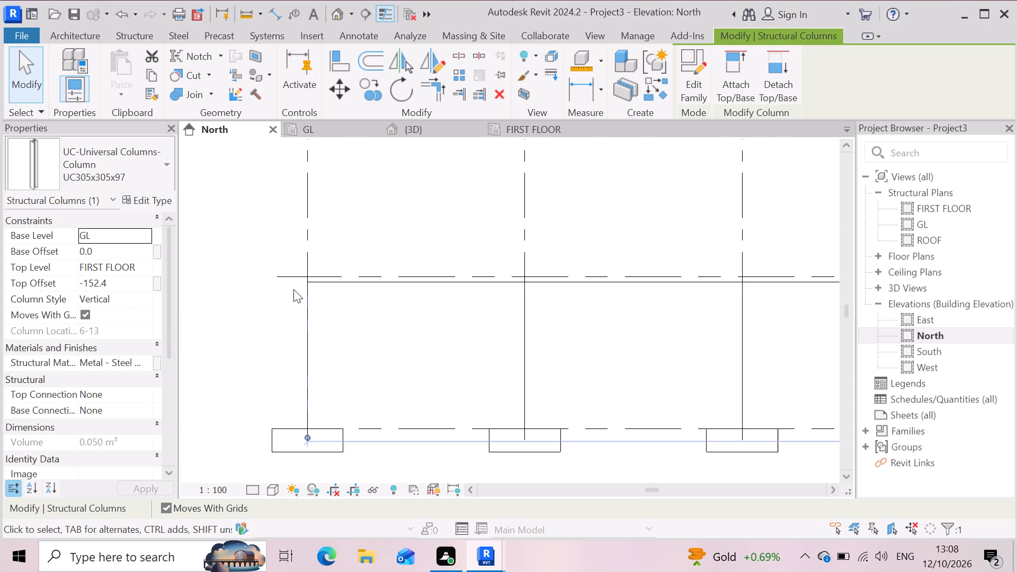
scroll(293, 289, "down", 5)
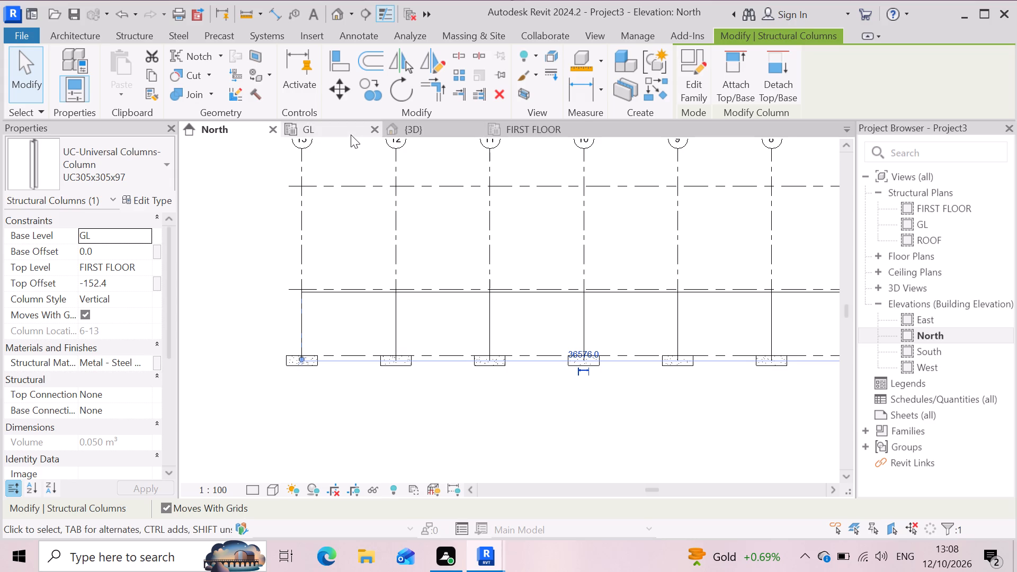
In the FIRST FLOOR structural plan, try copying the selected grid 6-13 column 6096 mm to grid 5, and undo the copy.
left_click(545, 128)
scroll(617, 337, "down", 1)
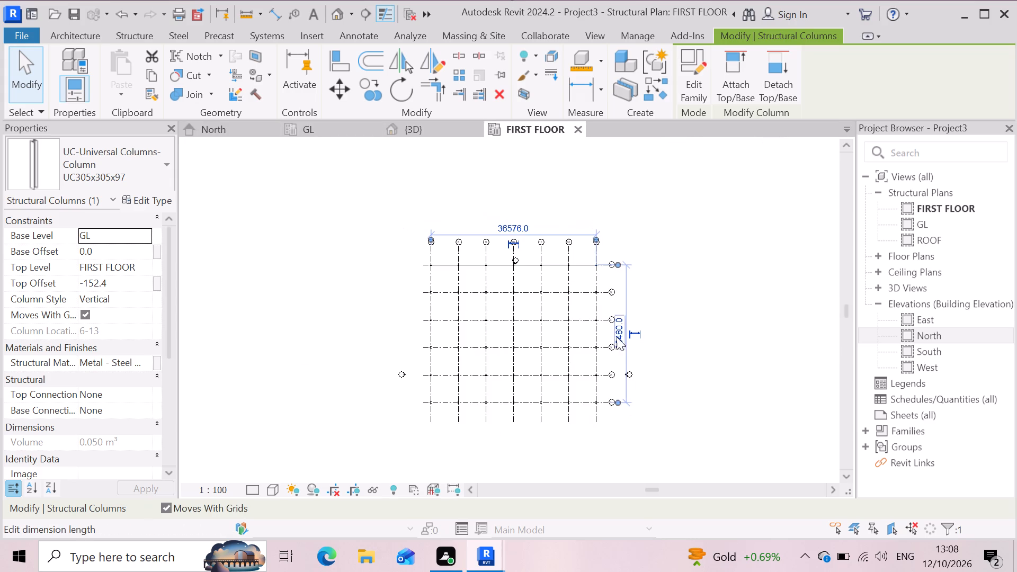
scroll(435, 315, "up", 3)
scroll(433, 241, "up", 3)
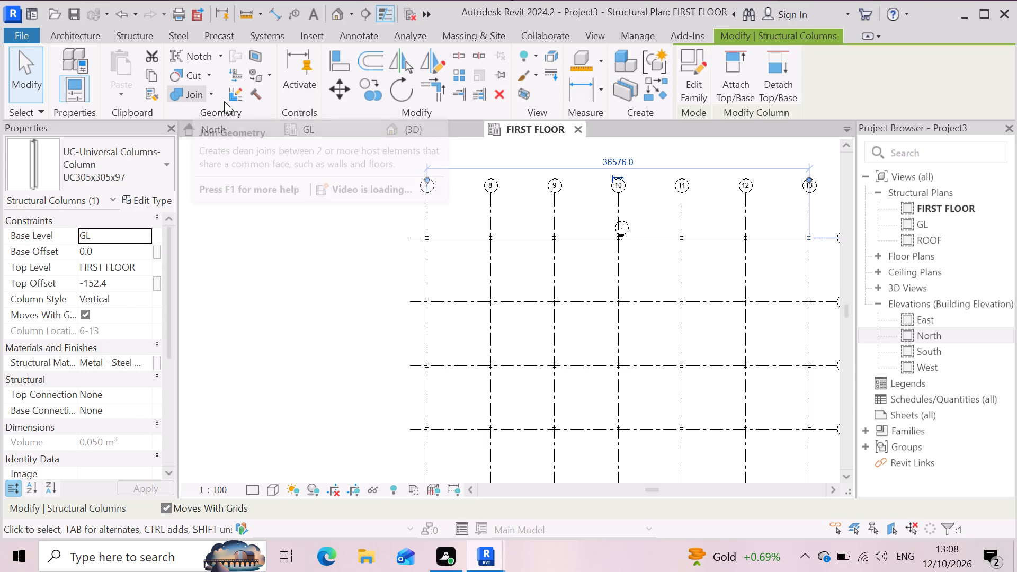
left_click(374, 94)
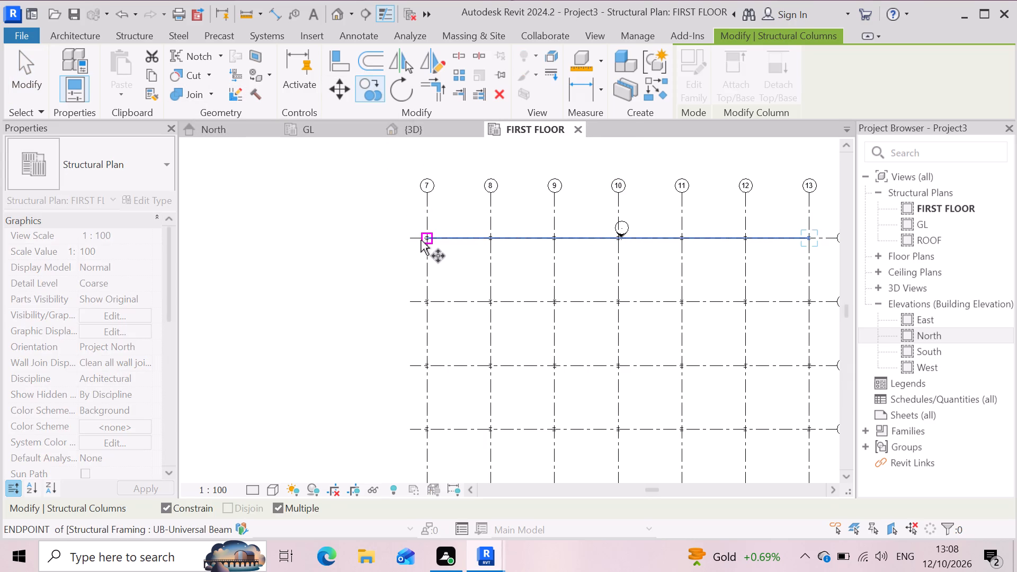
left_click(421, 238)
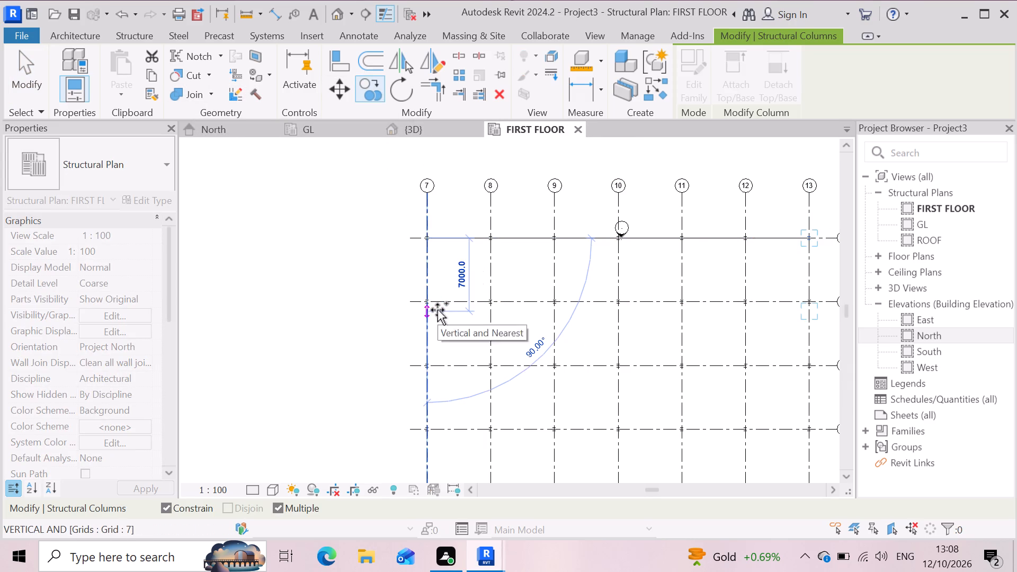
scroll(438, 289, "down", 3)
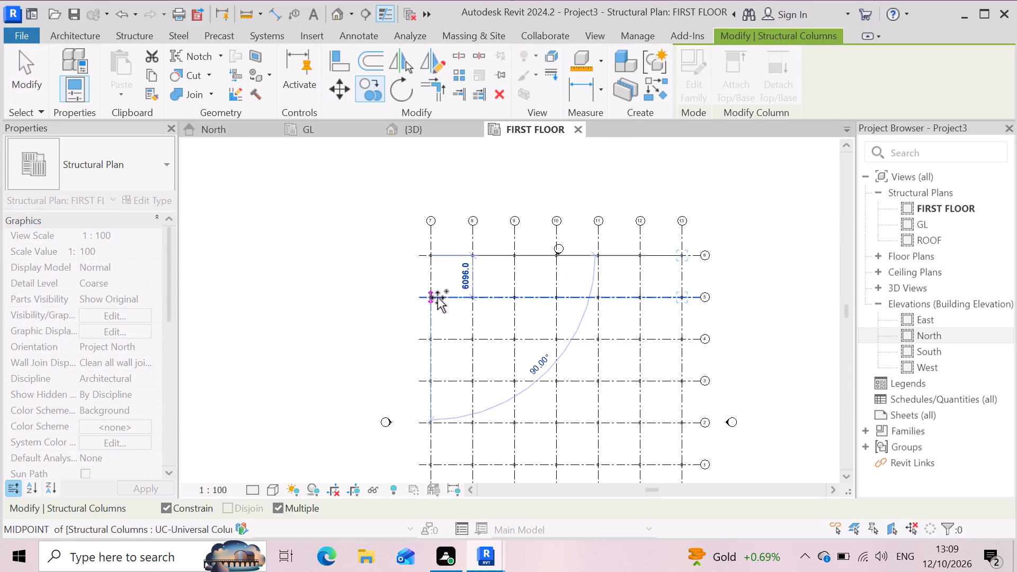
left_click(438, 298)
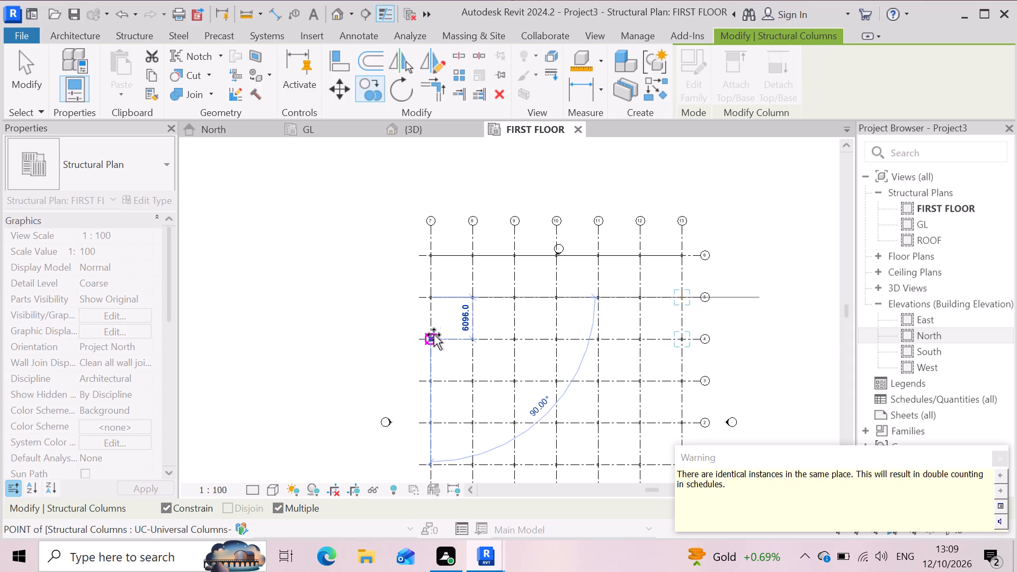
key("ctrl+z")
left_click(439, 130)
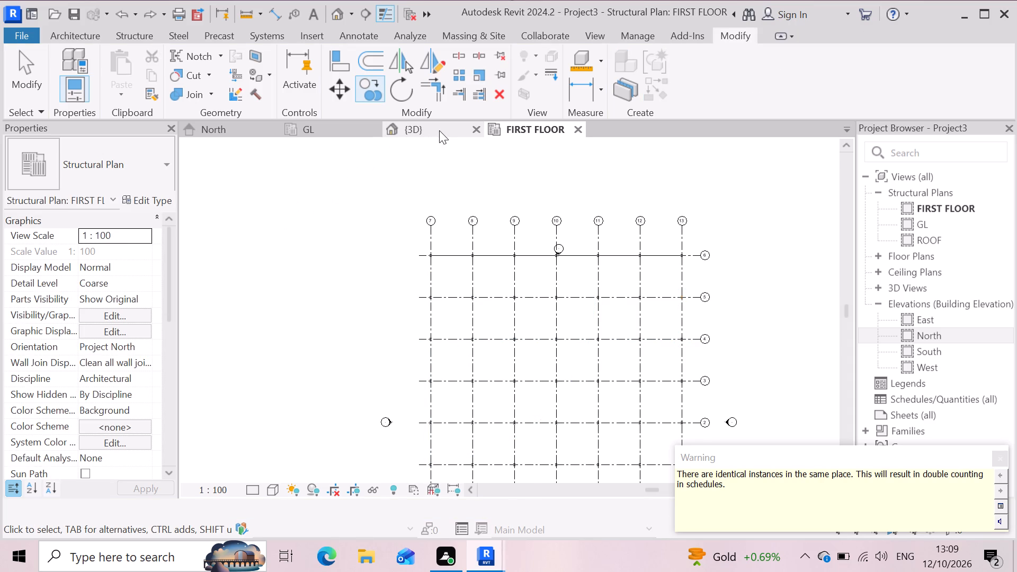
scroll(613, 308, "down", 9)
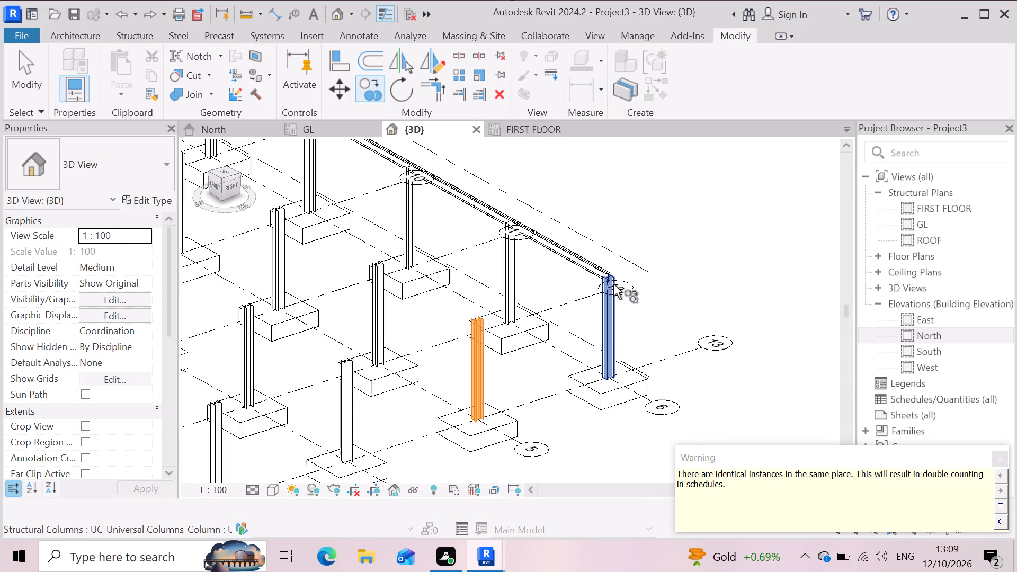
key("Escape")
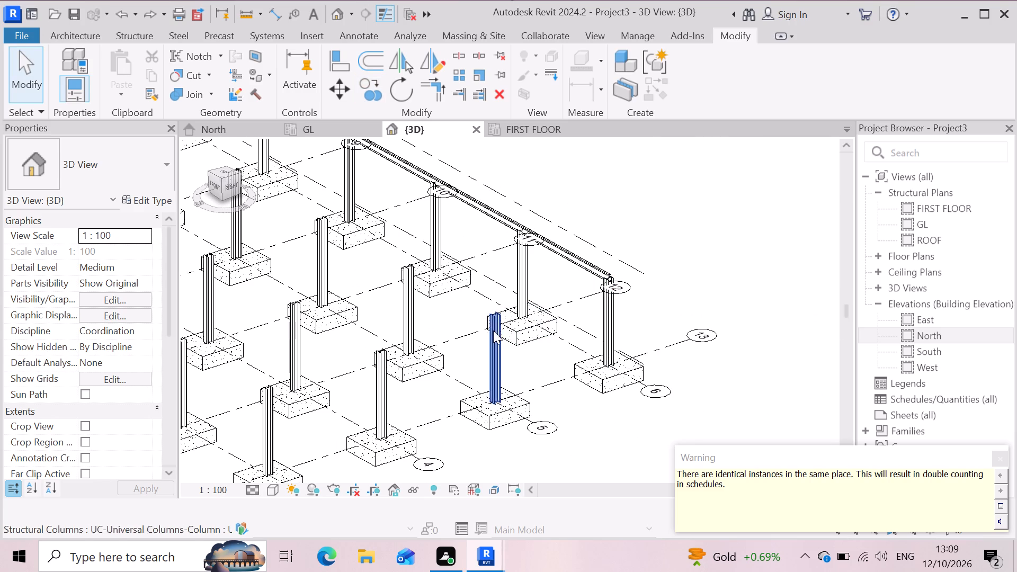
In the 3D view, copy the UB305x165x40 beam on grid 6 onto the column rows at grids 5 and 4, using multiple copies.
scroll(494, 330, "down", 4)
scroll(408, 284, "up", 2)
scroll(617, 302, "down", 3)
scroll(579, 320, "up", 2)
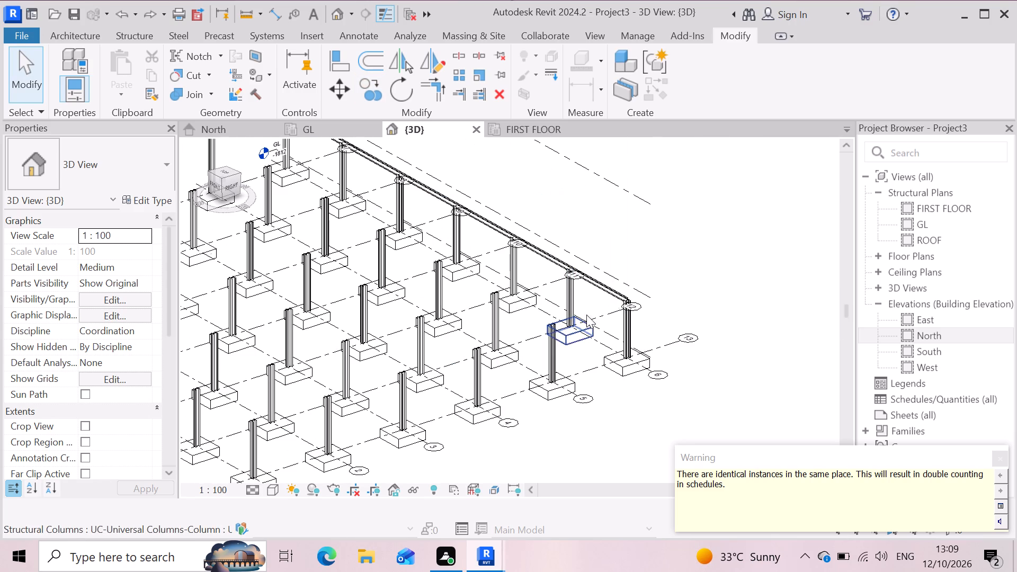
left_click(605, 291)
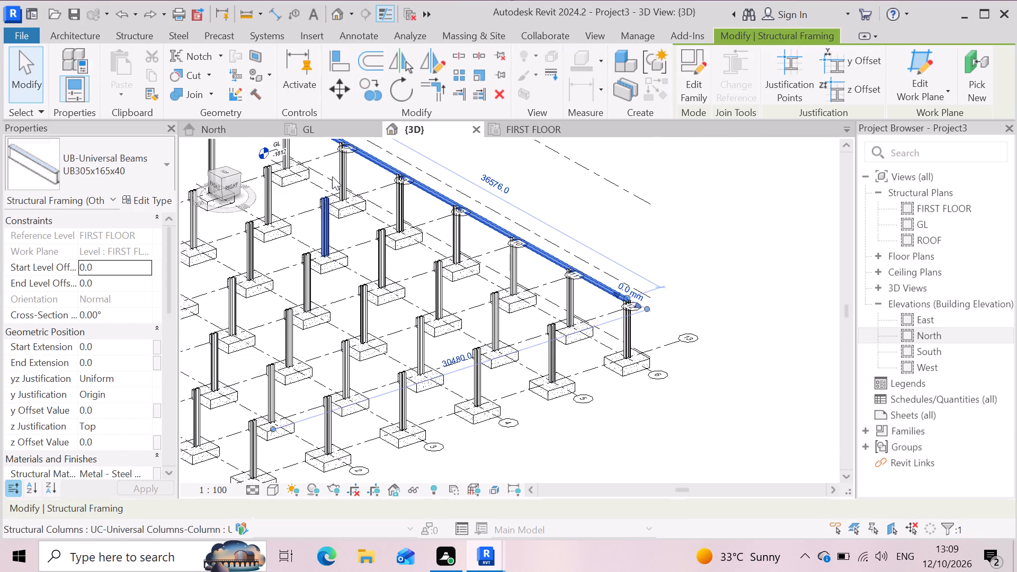
left_click(369, 89)
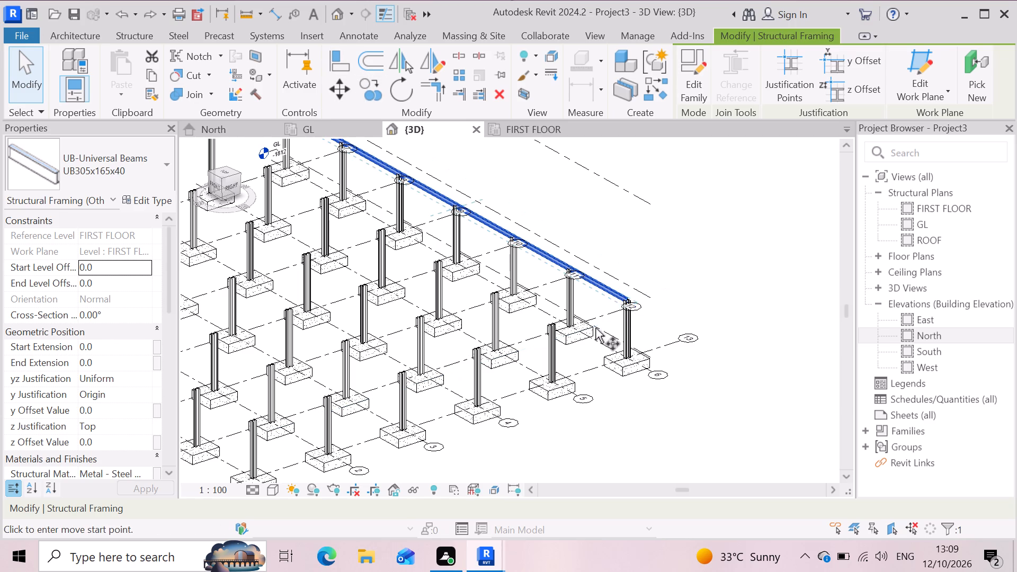
left_click(624, 300)
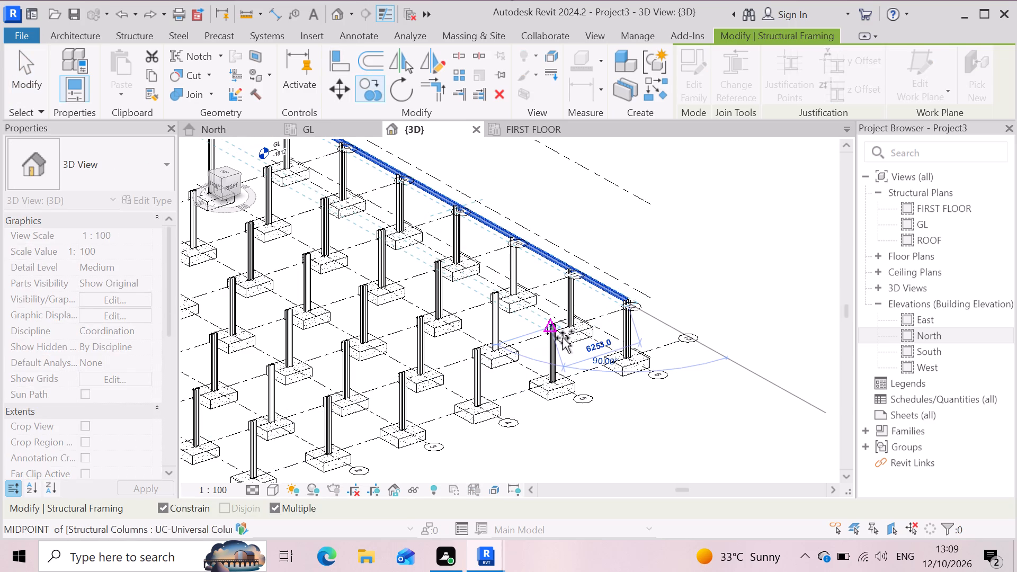
left_click(565, 336)
scroll(660, 348, "down", 3)
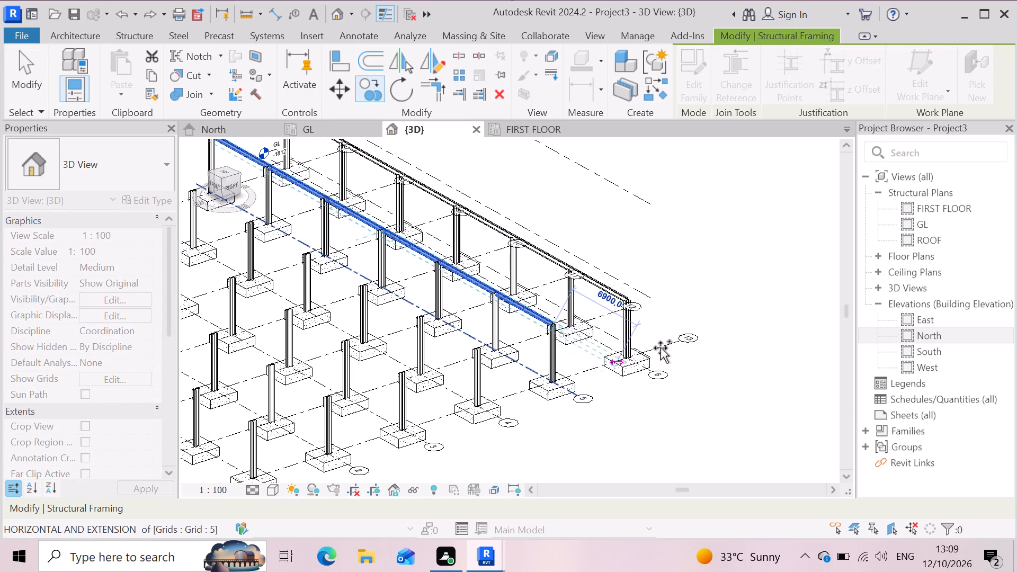
scroll(661, 348, "down", 3)
scroll(597, 387, "up", 3)
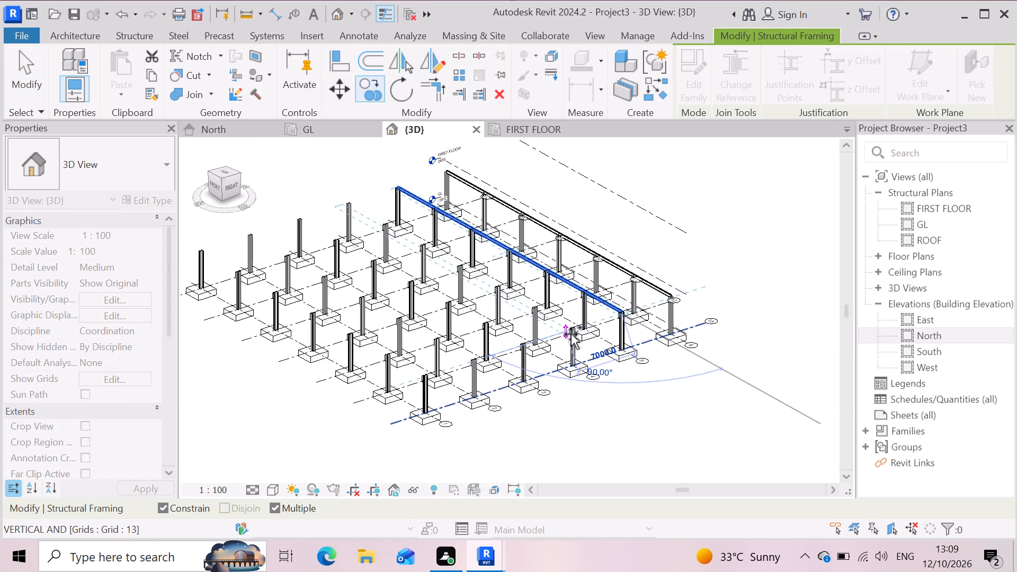
scroll(578, 333, "up", 3)
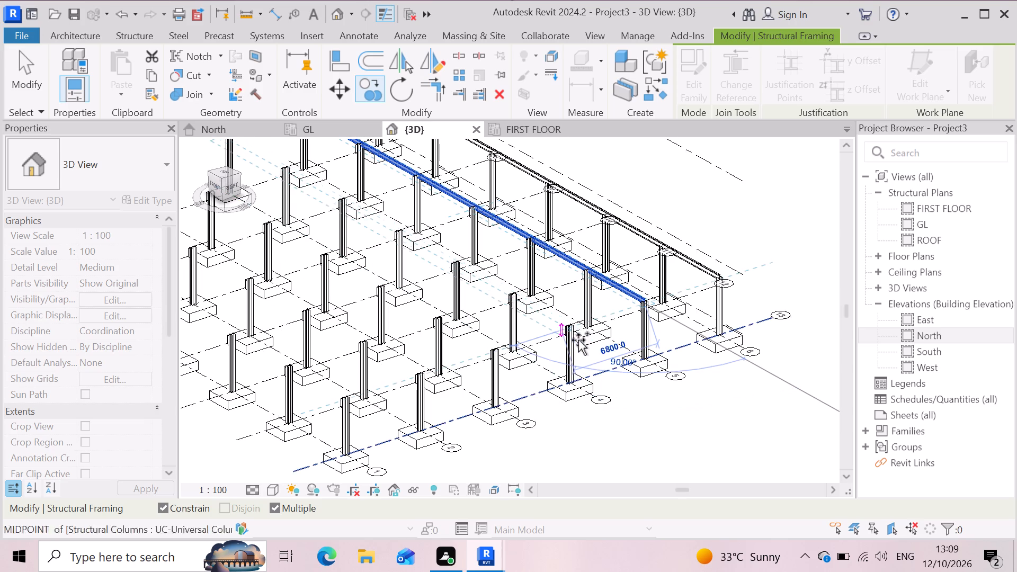
left_click(580, 334)
Continue the multiple copy, placing the UB305x165x40 beam on the column rows at grids 3, 2 and 1.
scroll(627, 356, "down", 4)
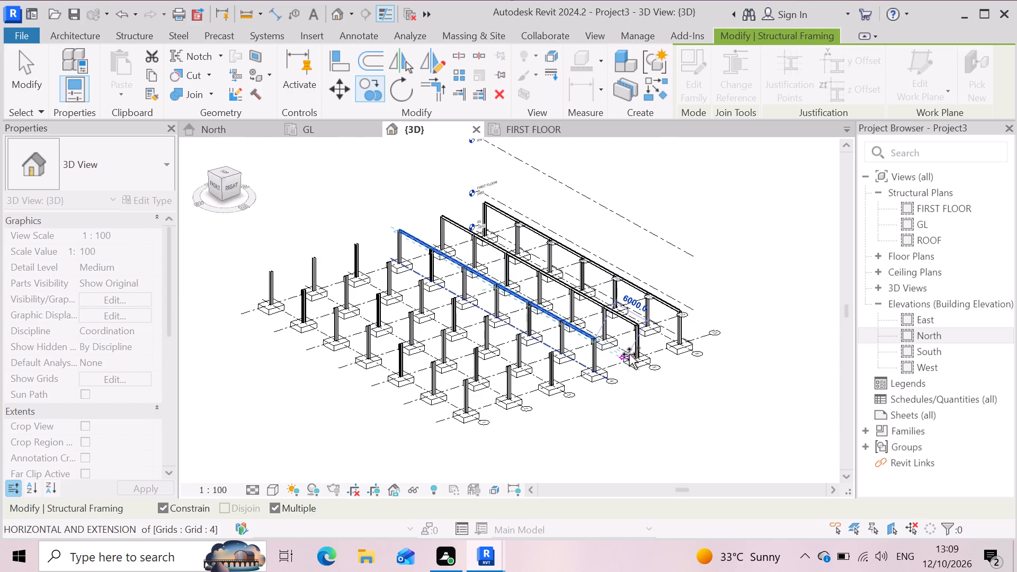
scroll(629, 354, "down", 2)
scroll(589, 373, "up", 3)
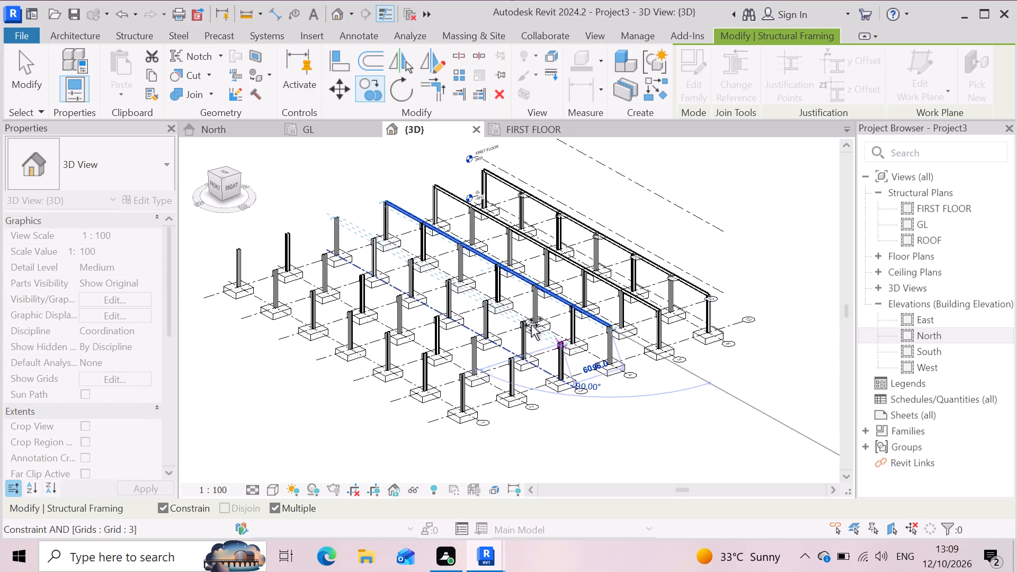
scroll(565, 348, "up", 2)
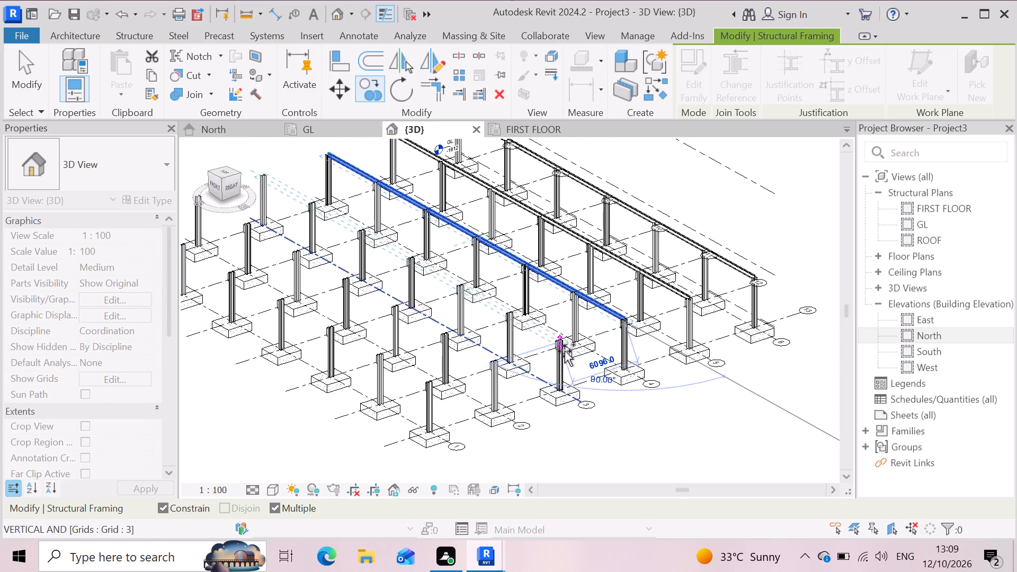
scroll(564, 352, "up", 2)
left_click(573, 346)
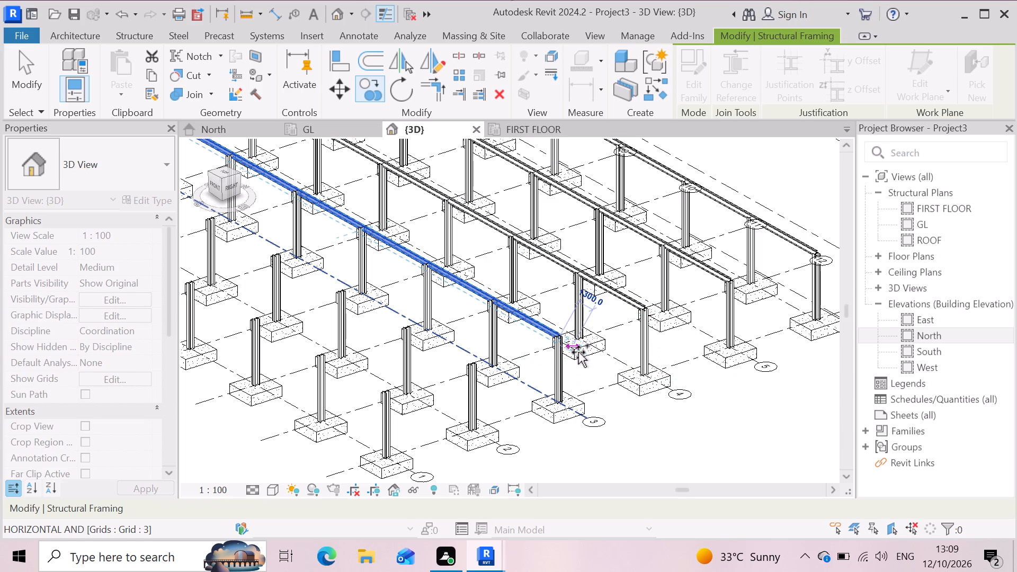
left_click(496, 379)
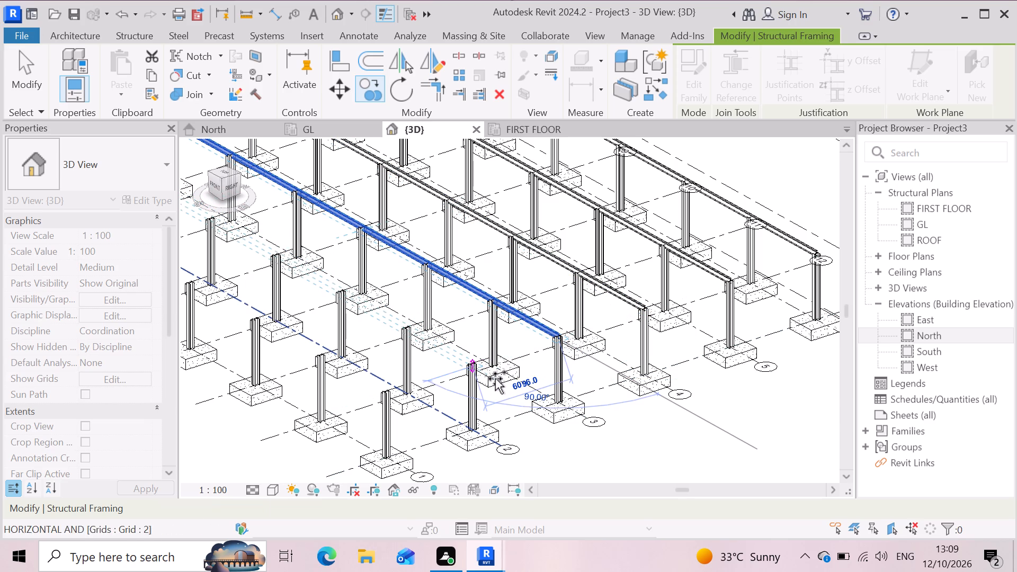
scroll(700, 364, "down", 5)
scroll(555, 405, "up", 3)
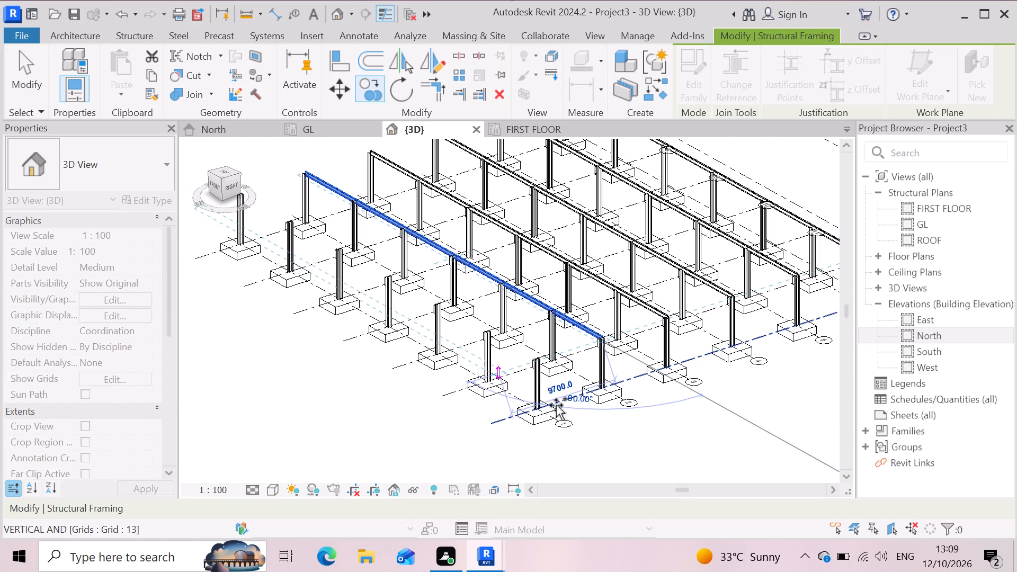
left_click(537, 367)
scroll(579, 364, "down", 4)
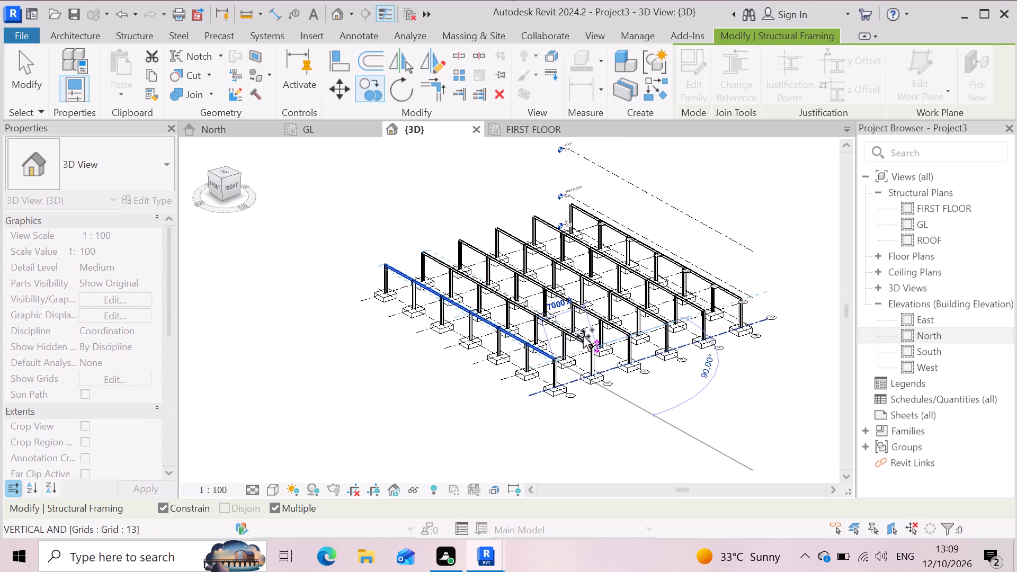
scroll(582, 336, "down", 1)
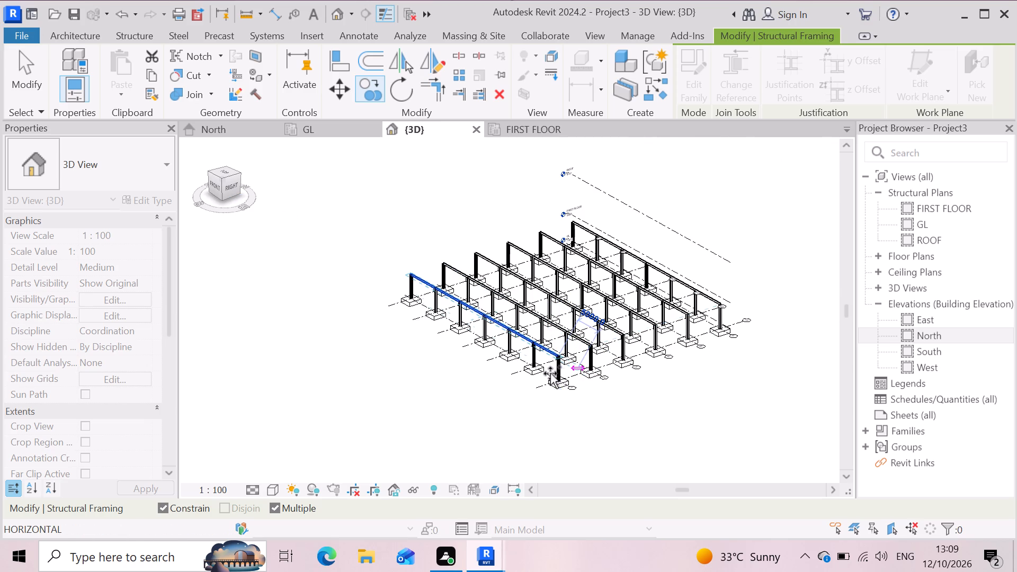
key("Escape")
key("Escape")
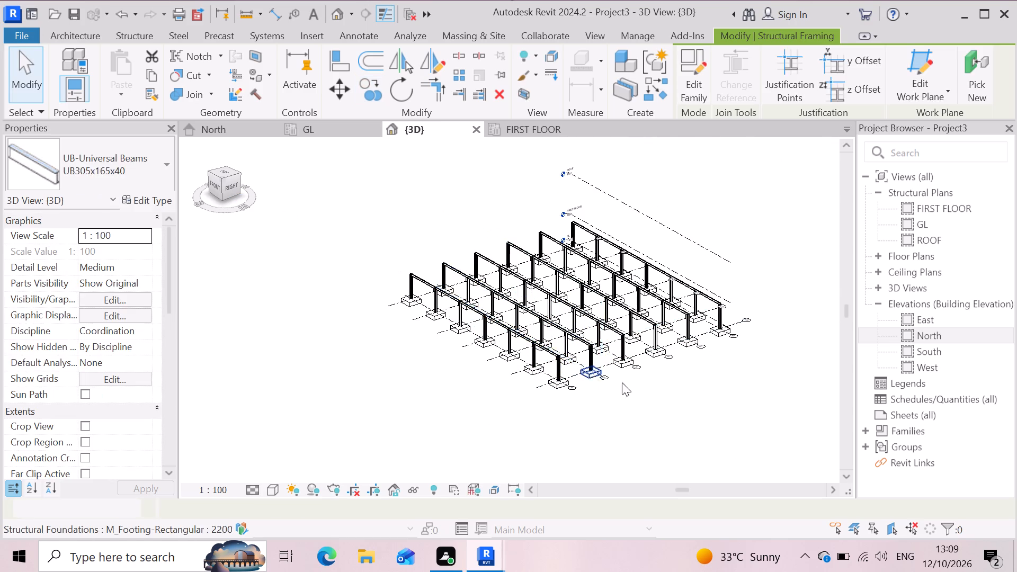
scroll(674, 369, "up", 2)
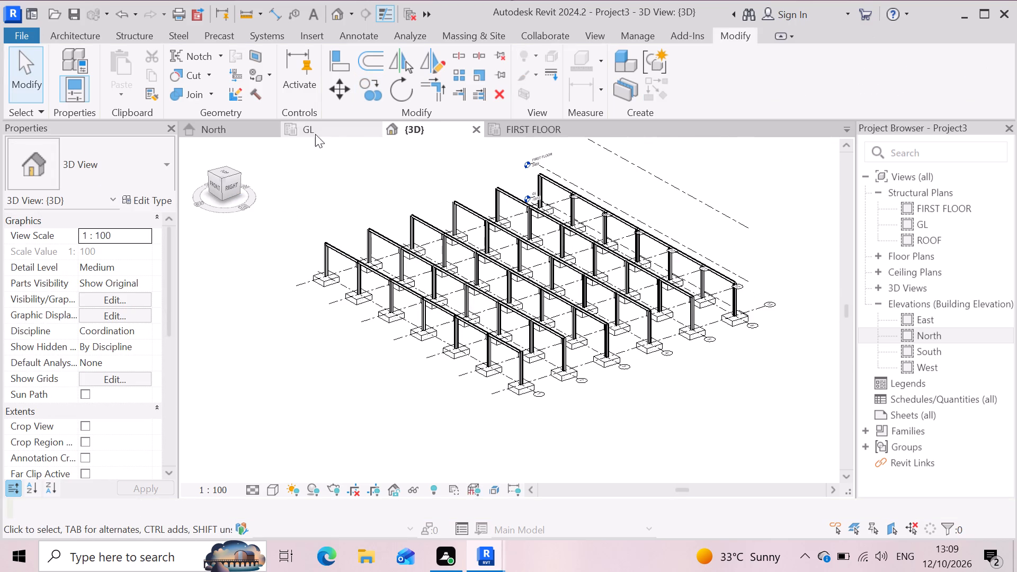
Compare the beam layout in the FIRST FLOOR structural plan with the 3D view, including the ROOF level line.
left_click(557, 129)
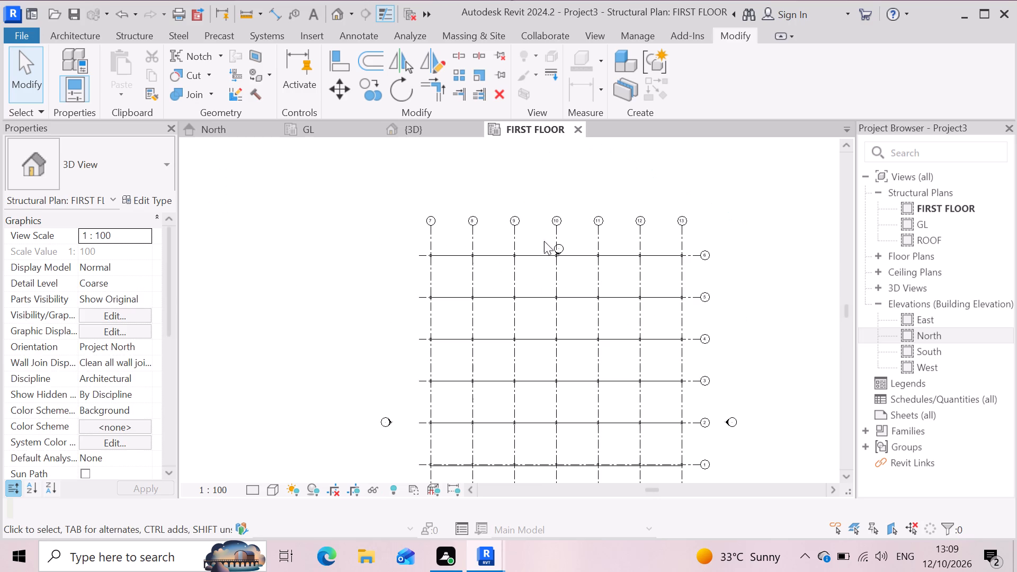
scroll(586, 320, "down", 3)
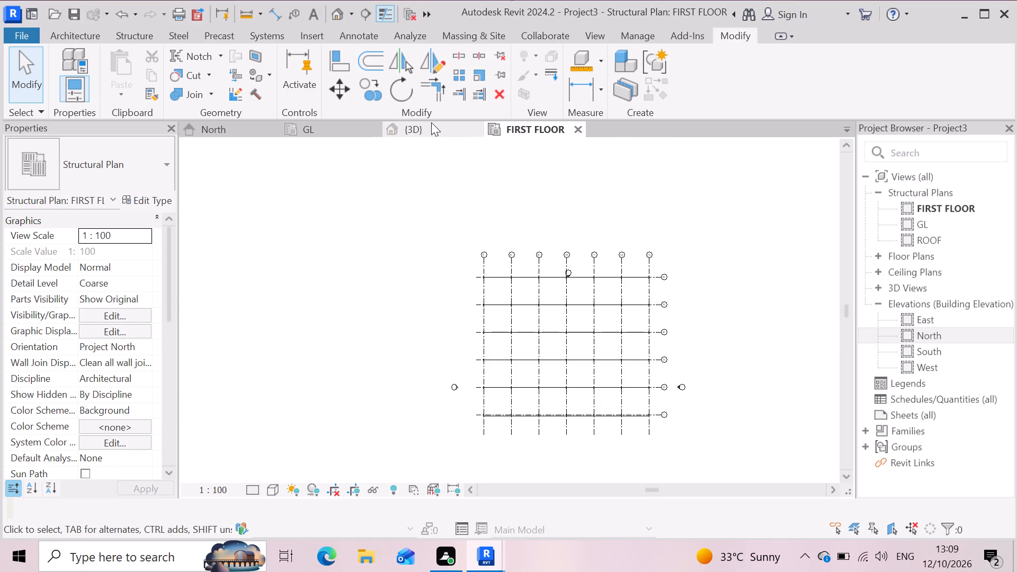
left_click(429, 122)
scroll(606, 292, "down", 2)
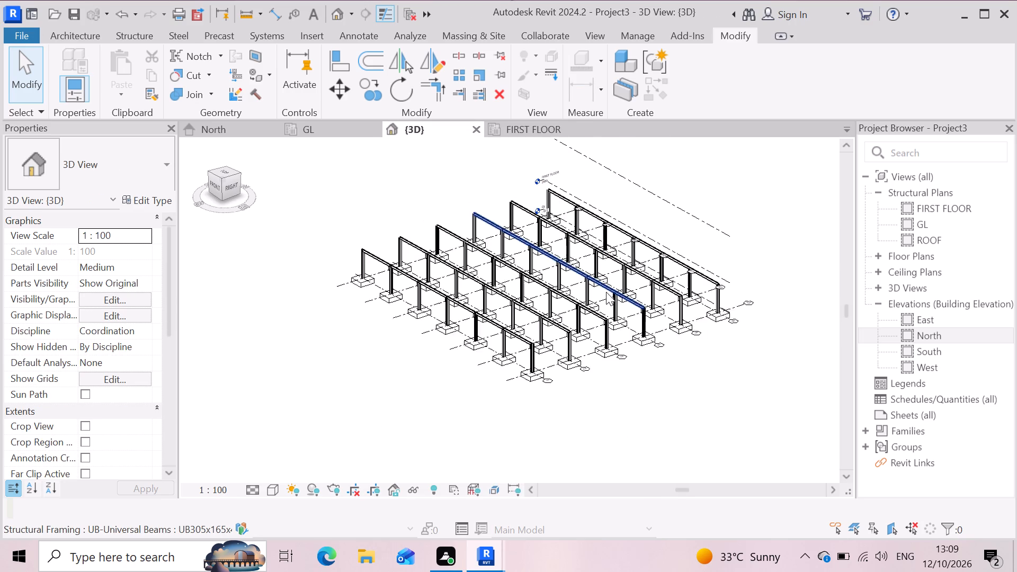
left_click(639, 207)
scroll(707, 251, "up", 2)
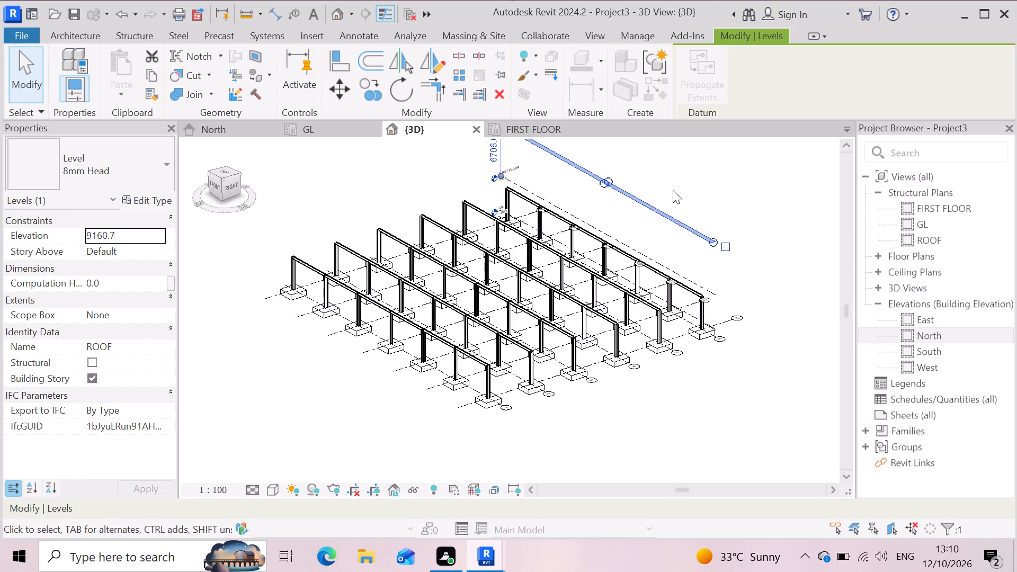
scroll(673, 190, "up", 3)
left_click(546, 127)
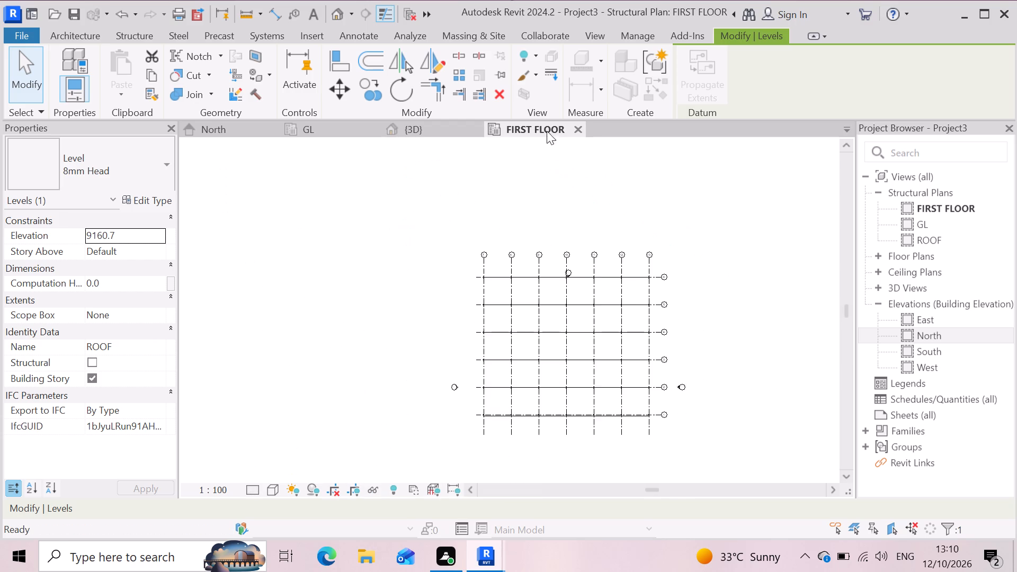
scroll(478, 292, "down", 2)
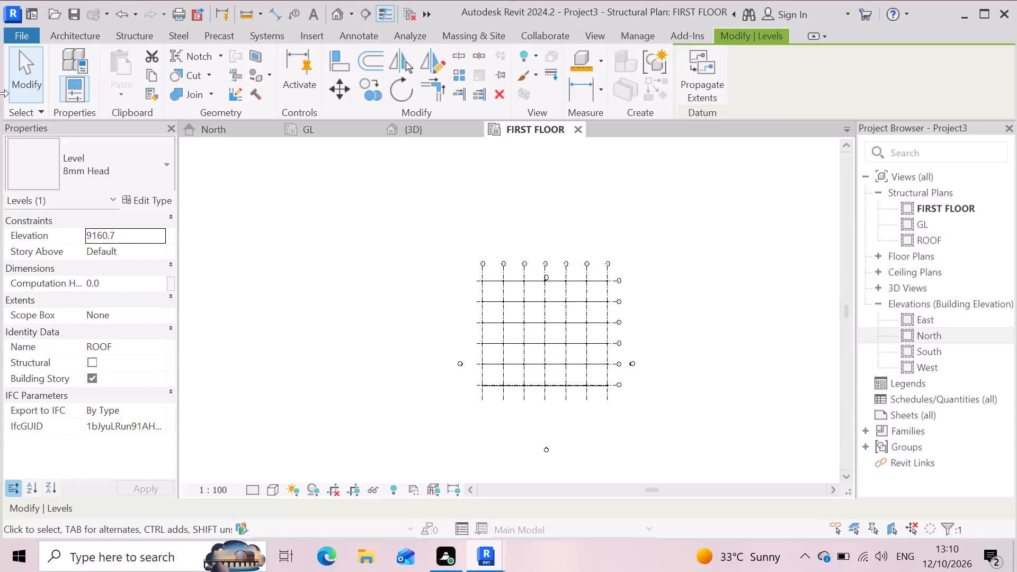
left_click(438, 128)
scroll(603, 303, "down", 3)
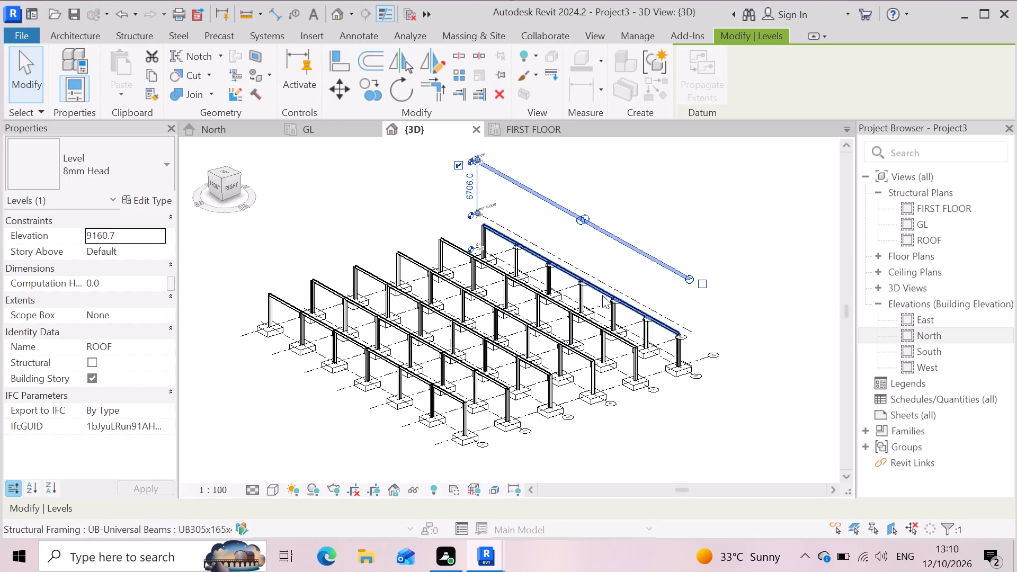
In the 3D view, examine the copied UB305x165x40 beams where they meet the grid 1 columns, and return to the FIRST FLOOR plan.
scroll(518, 397, "up", 3)
scroll(456, 411, "up", 5)
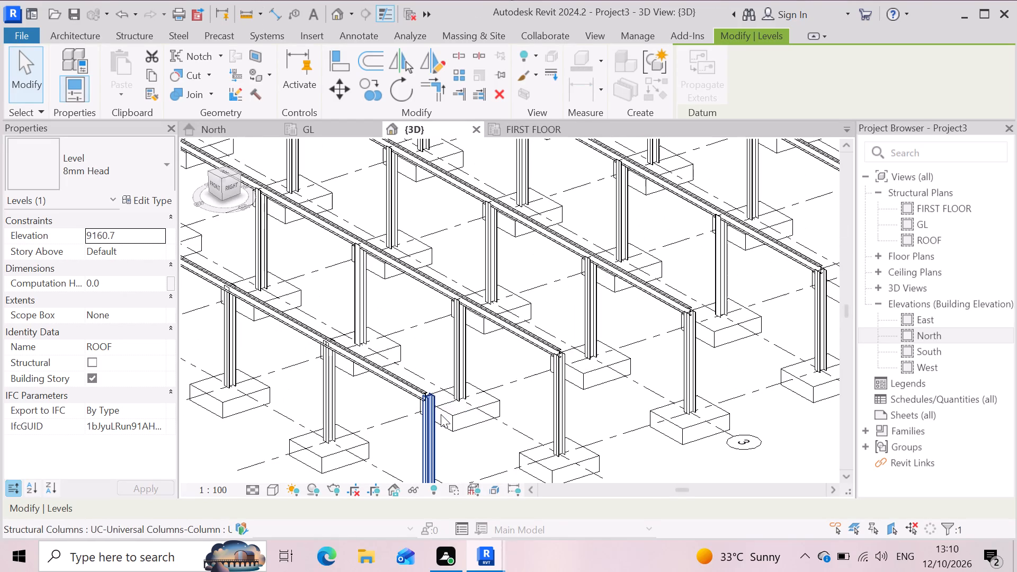
scroll(352, 399, "up", 7)
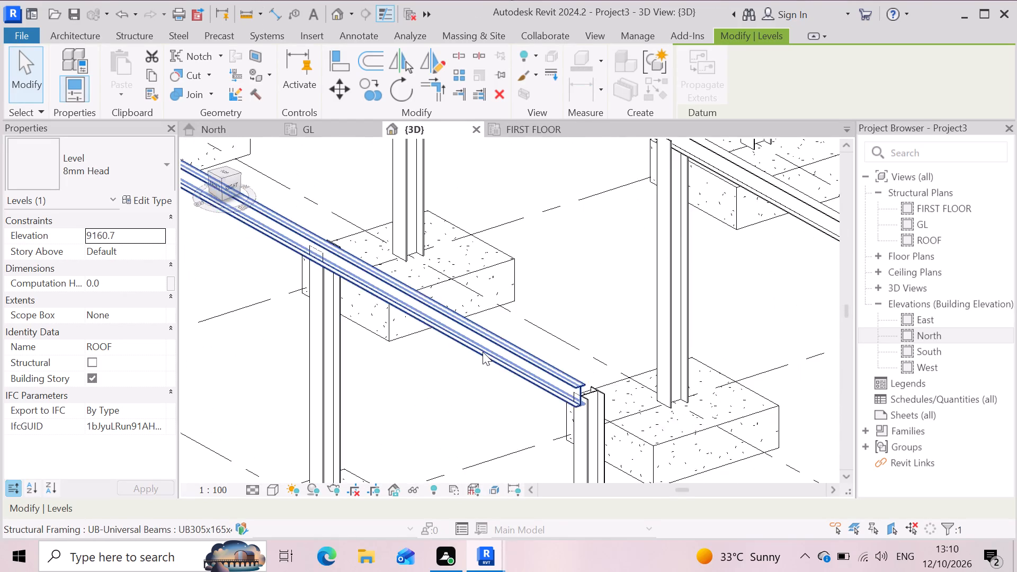
scroll(483, 352, "down", 8)
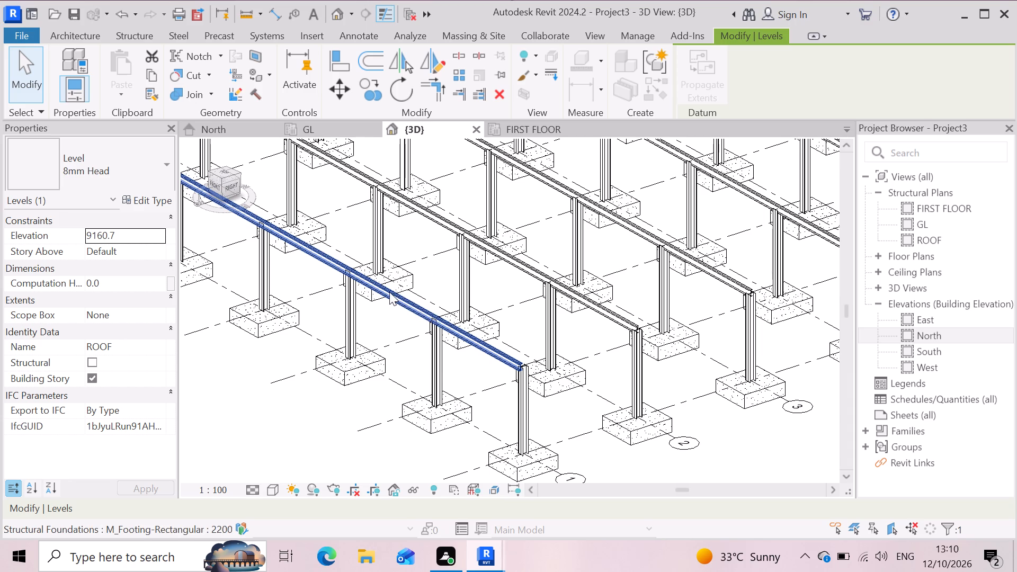
scroll(516, 371, "down", 3)
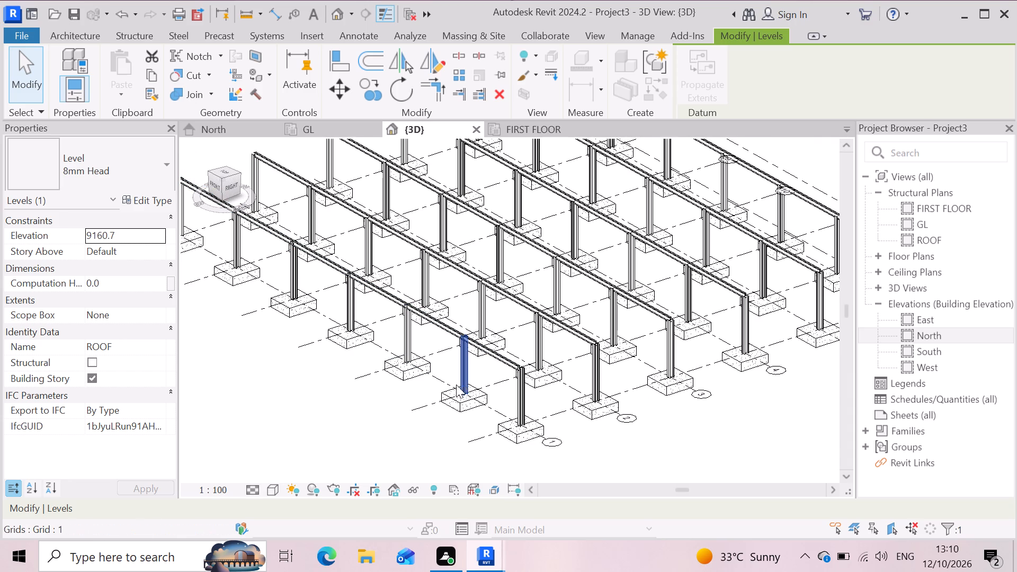
scroll(441, 399, "up", 7)
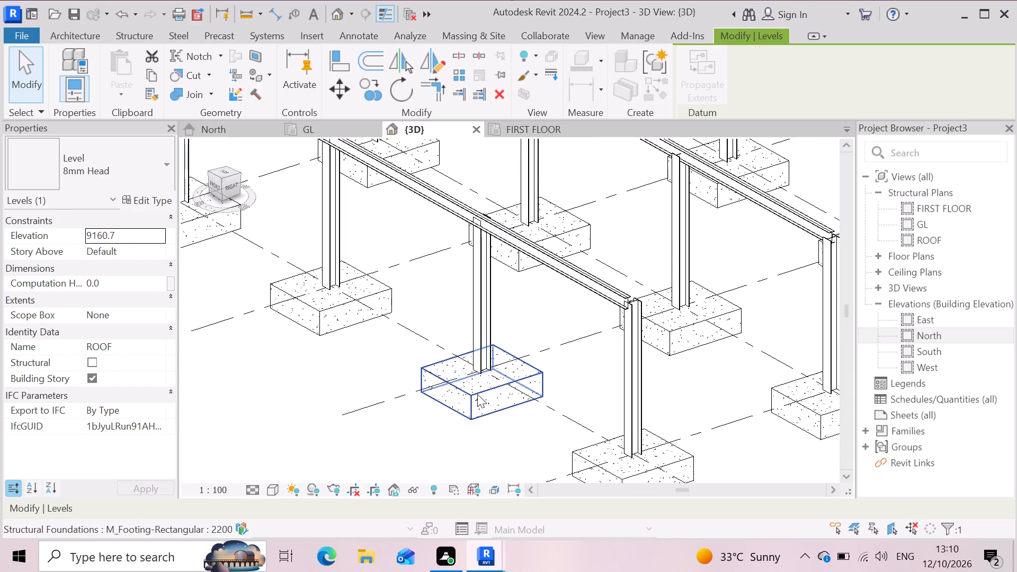
scroll(461, 373, "down", 3)
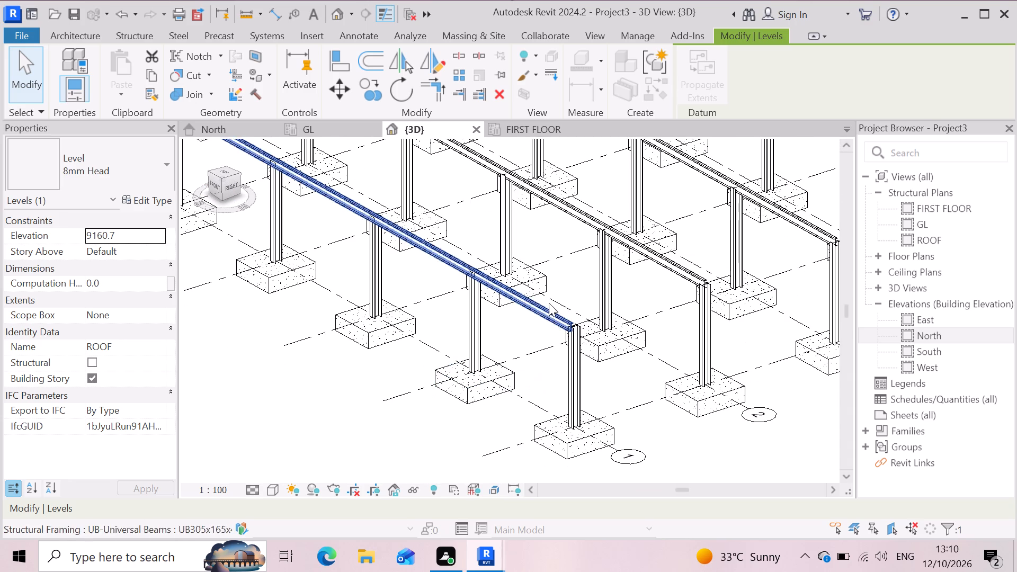
scroll(488, 379, "down", 6)
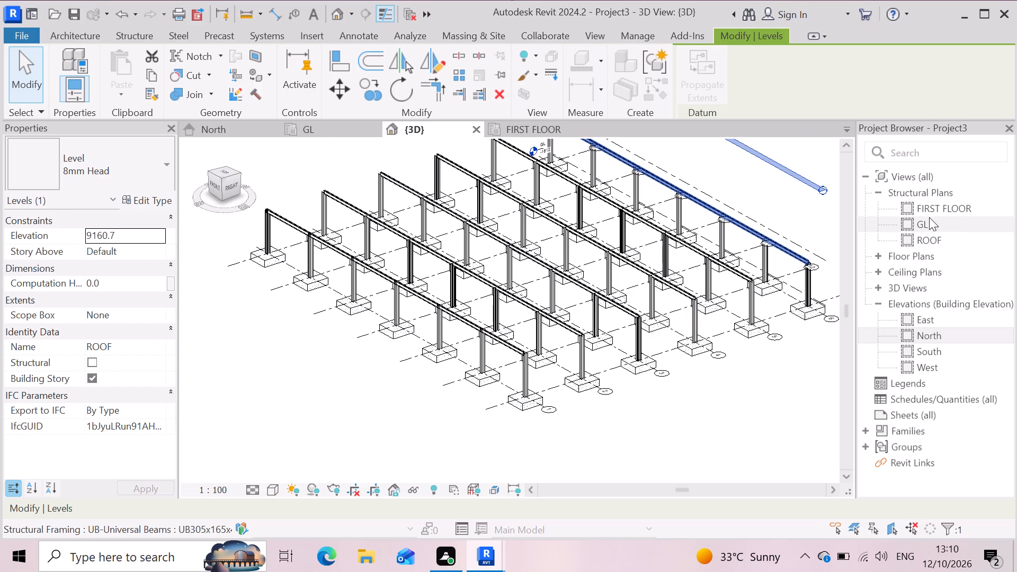
scroll(550, 297, "down", 3)
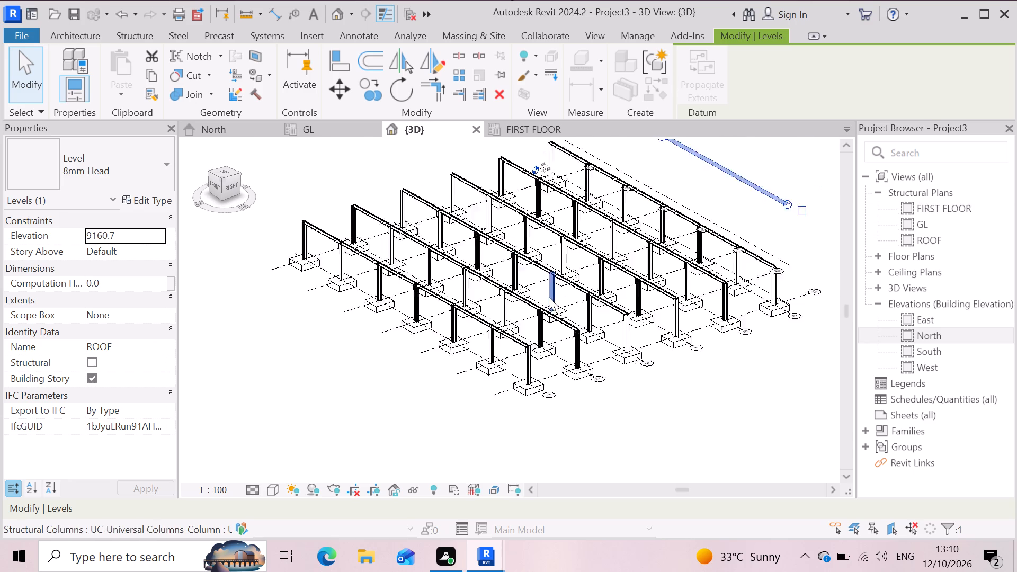
scroll(558, 331, "up", 2)
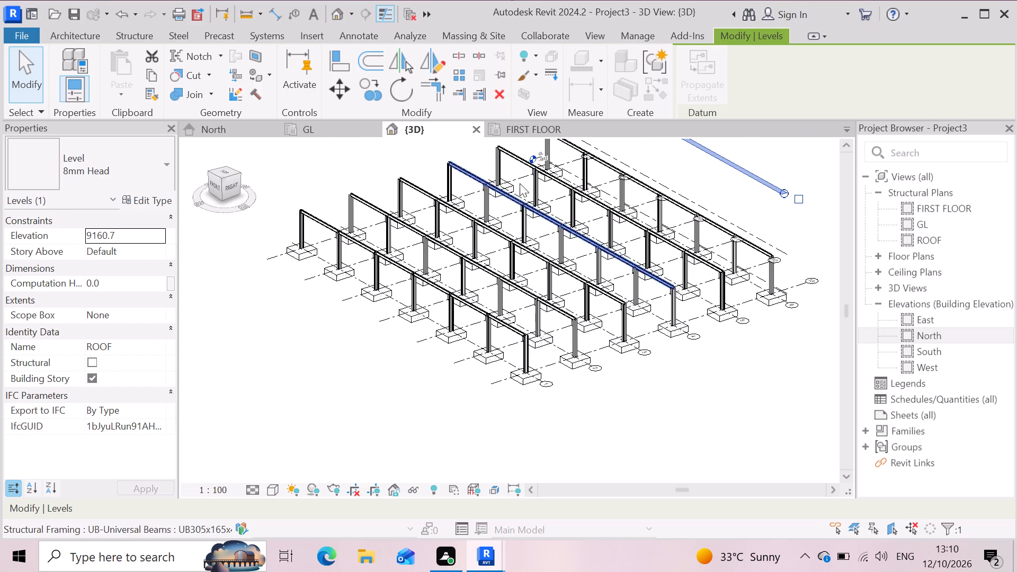
left_click(535, 130)
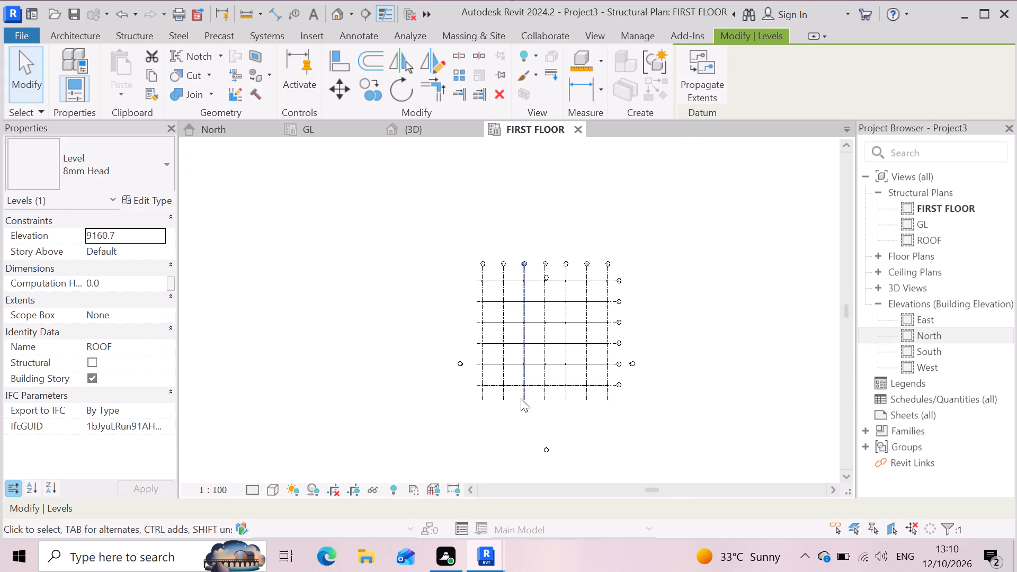
Save the project in the English folder as a Revit project file named SHIVAM NEW.
key("ctrl+s")
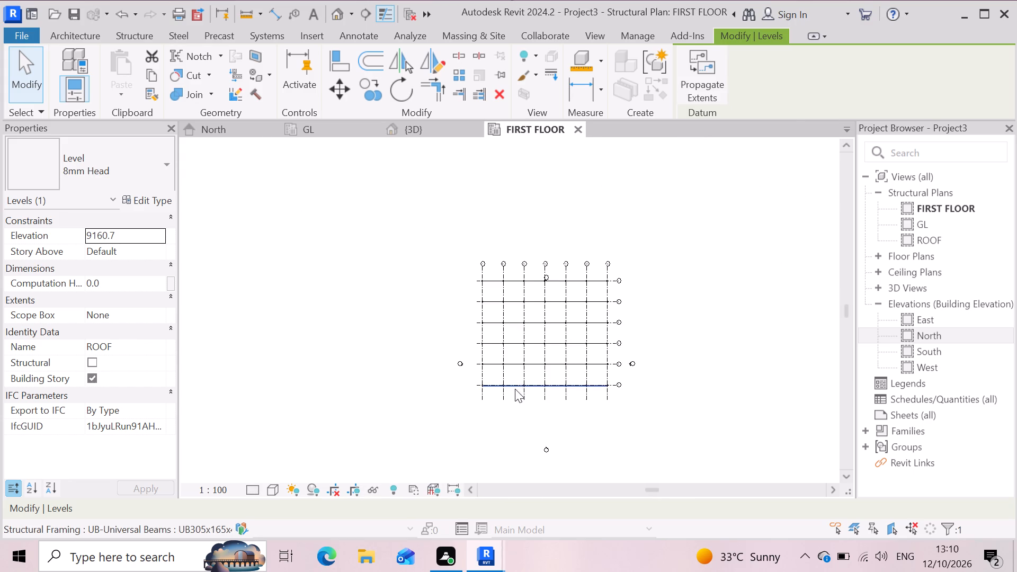
left_click(411, 392)
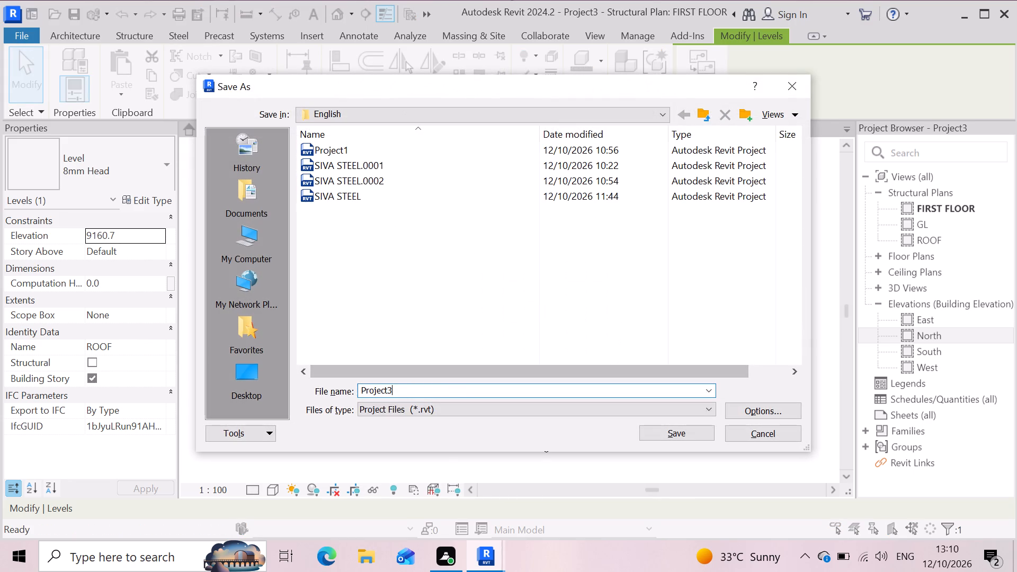
key("BackSpace")
key("BackSpace")
key("BackSpace")
key("BackSpace")
key("BackSpace")
key("BackSpace")
key("BackSpace")
key("BackSpace")
key("BackSpace")
key("BackSpace")
key("BackSpace")
key("BackSpace")
key("BackSpace")
key("BackSpace")
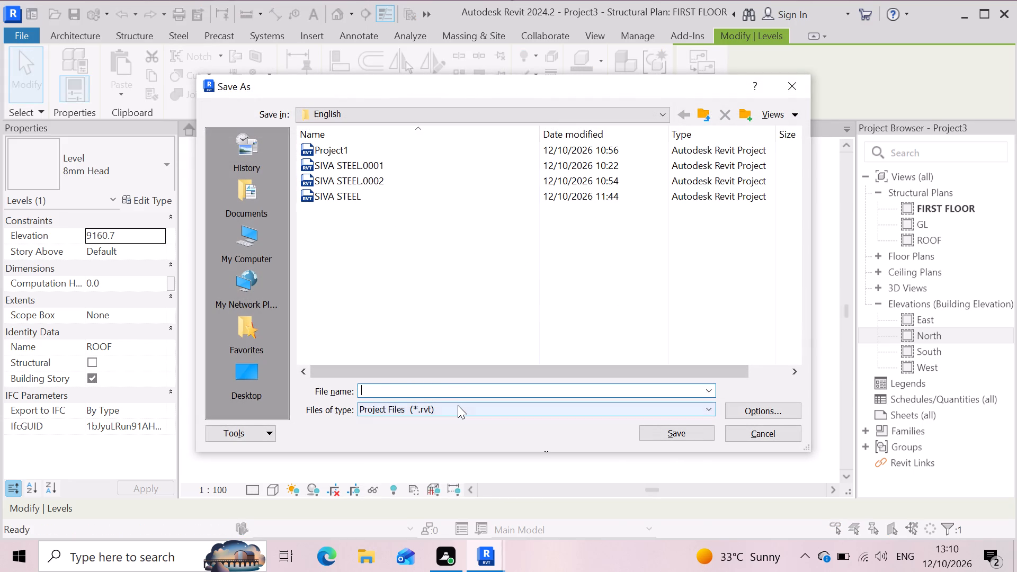
type("SH")
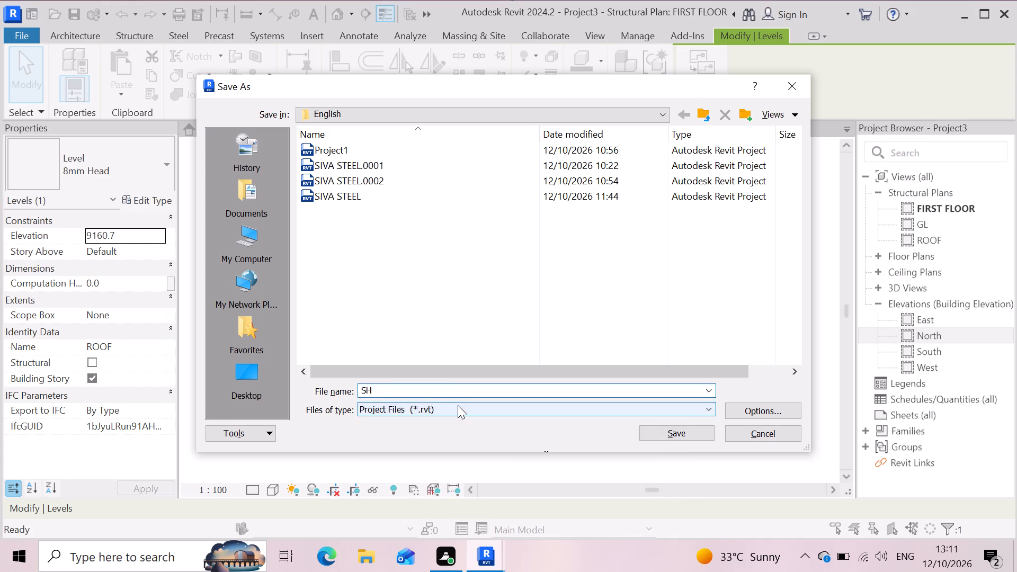
type("IVAM")
key("space")
type("01")
key("BackSpace")
key("BackSpace")
key("n")
type("EW")
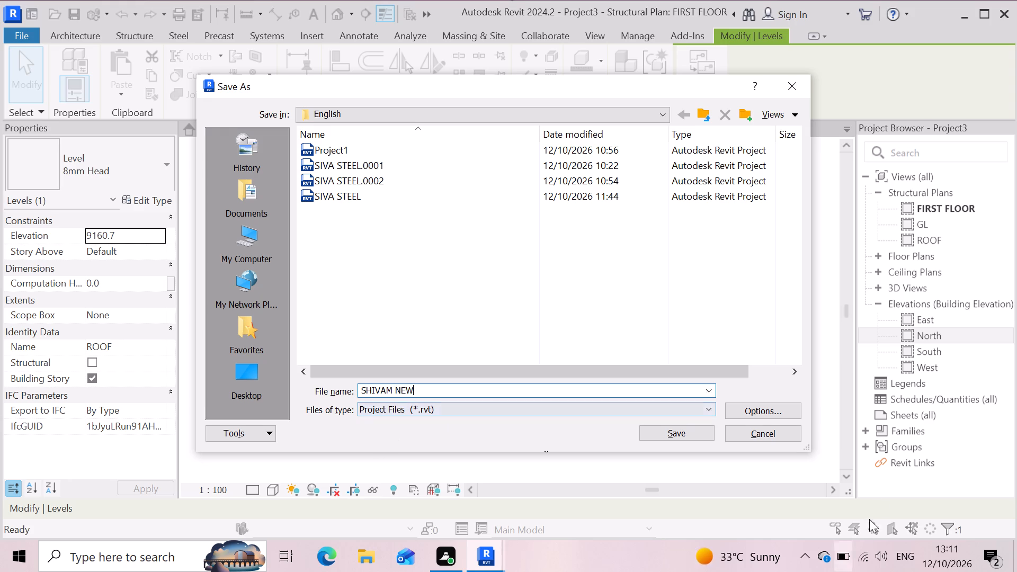
left_click(681, 431)
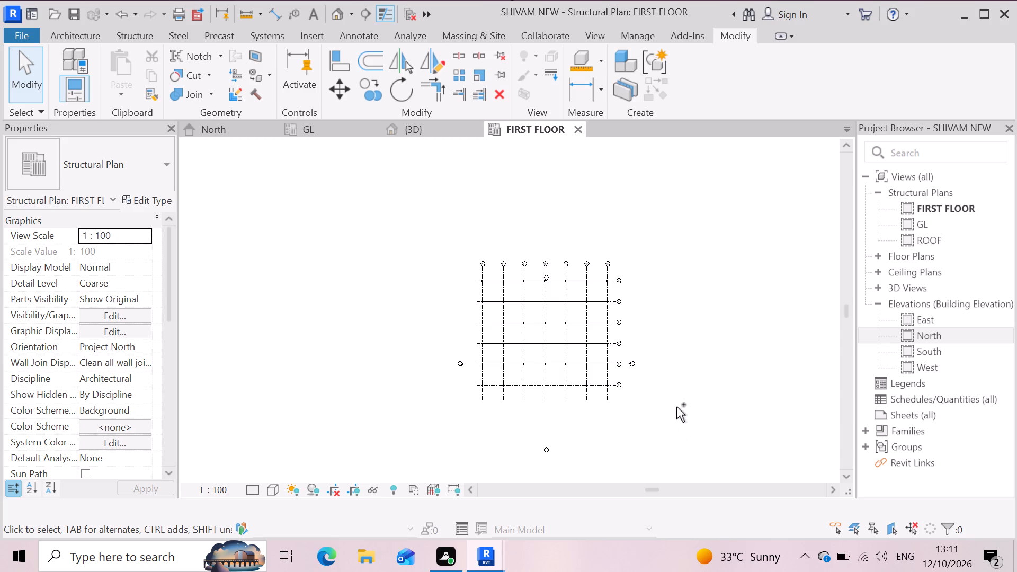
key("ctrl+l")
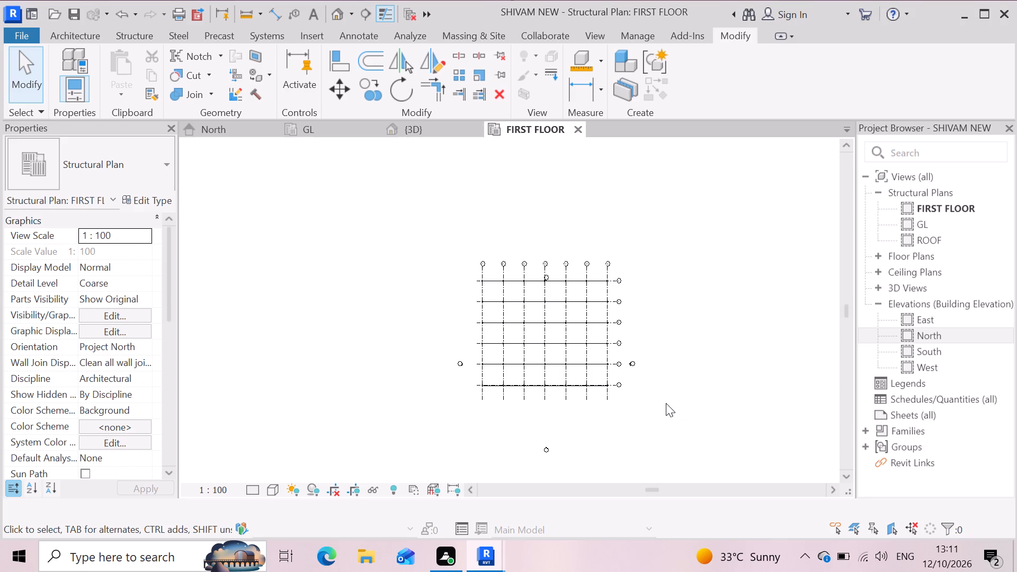
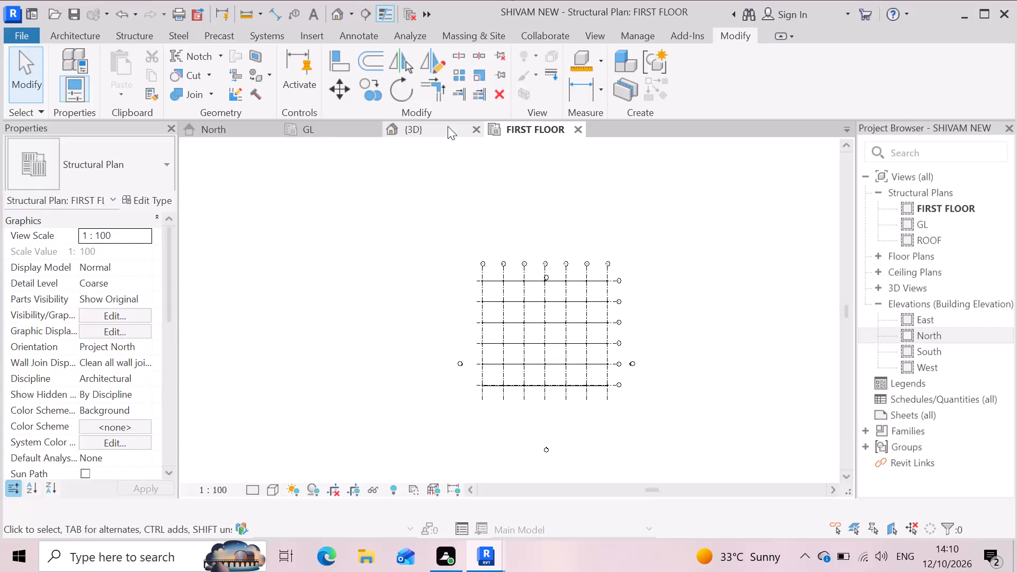
Compare the beam layout in the 3D view with the column and footing grid in the GL structural plan.
left_click(448, 126)
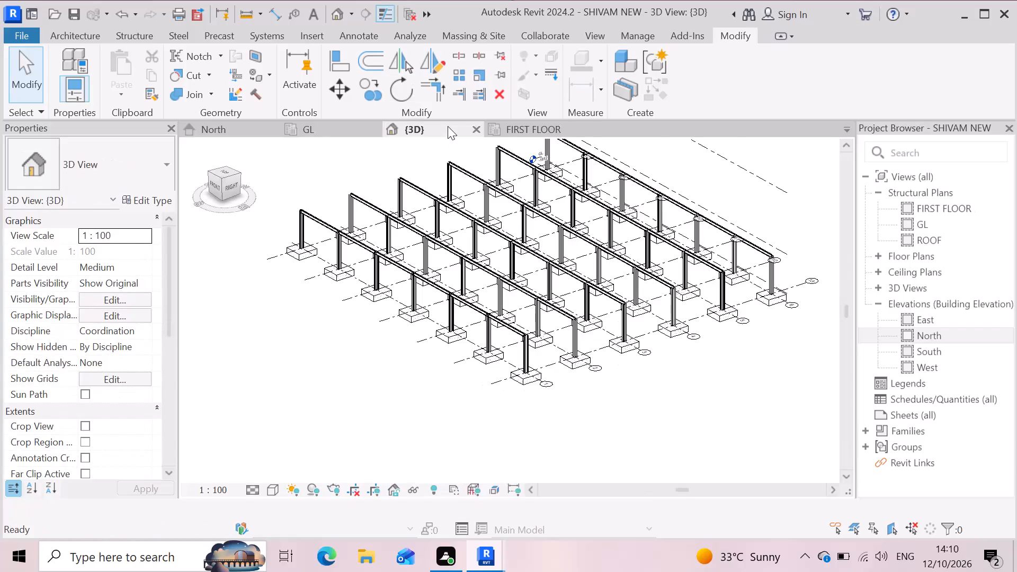
scroll(574, 442, "down", 2)
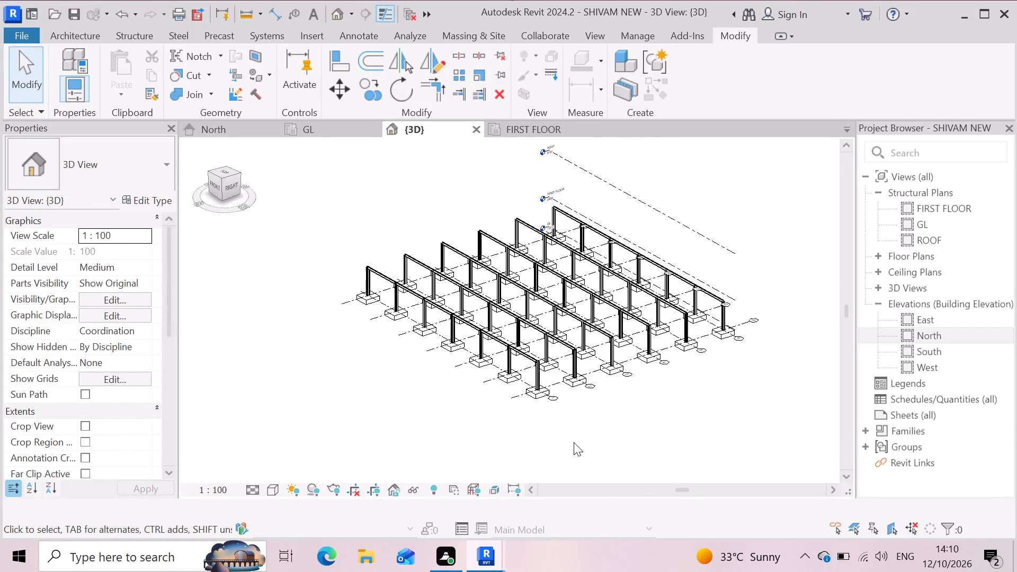
scroll(619, 422, "up", 3)
scroll(536, 427, "down", 2)
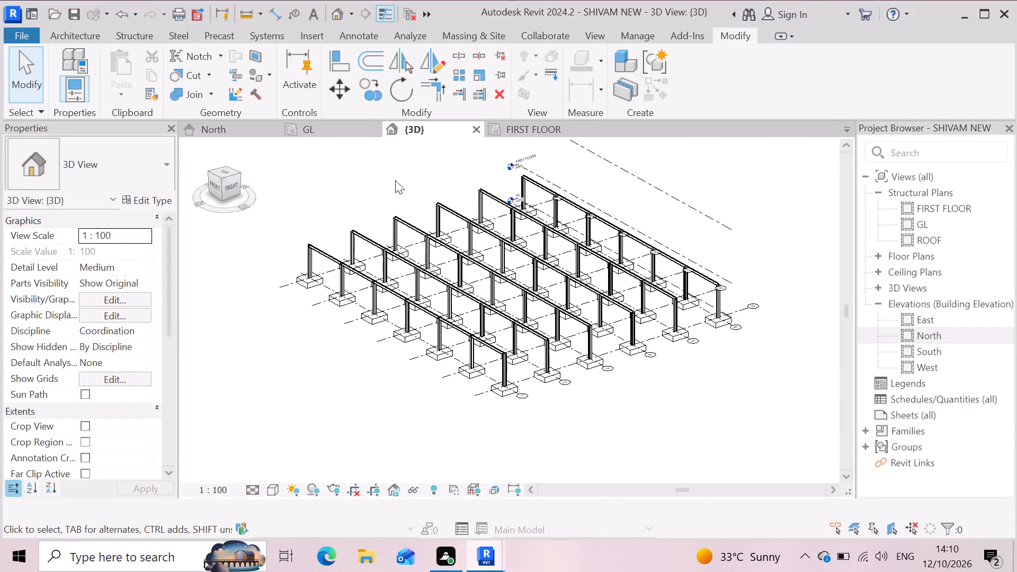
left_click(329, 128)
scroll(522, 407, "up", 3)
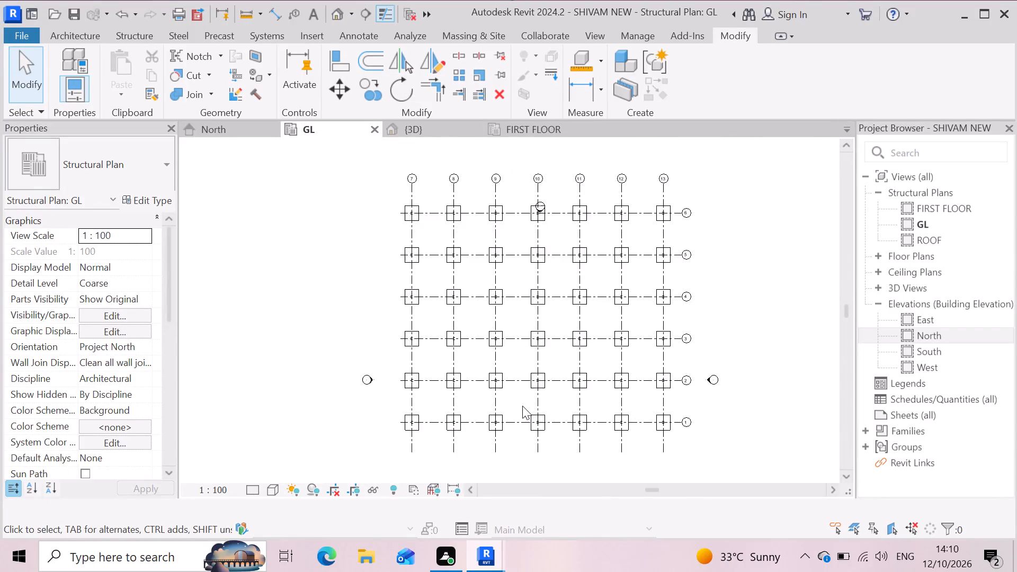
scroll(513, 363, "down", 3)
scroll(466, 260, "up", 8)
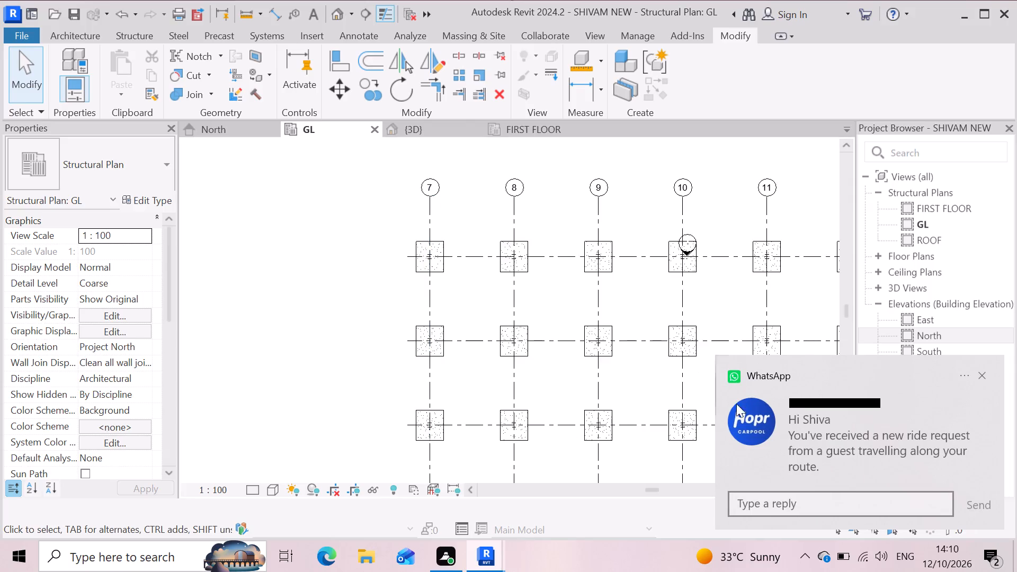
left_click(982, 371)
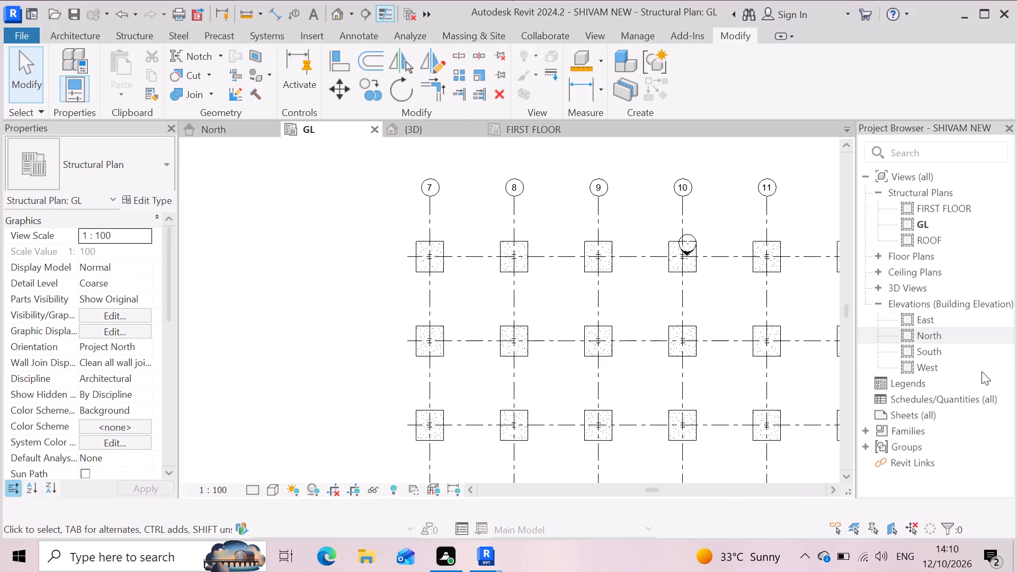
scroll(309, 215, "down", 1)
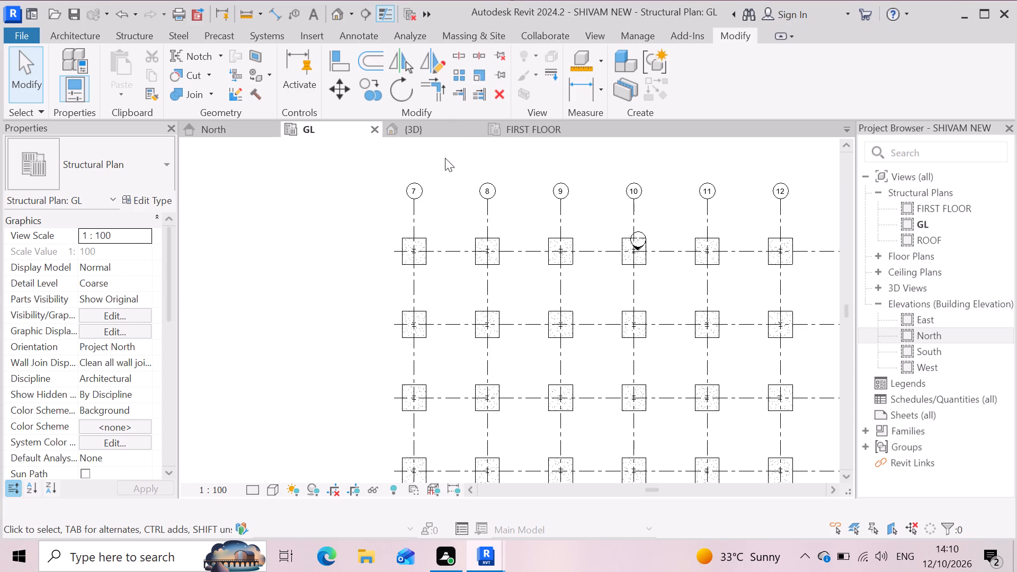
scroll(462, 289, "up", 2)
scroll(395, 271, "down", 2)
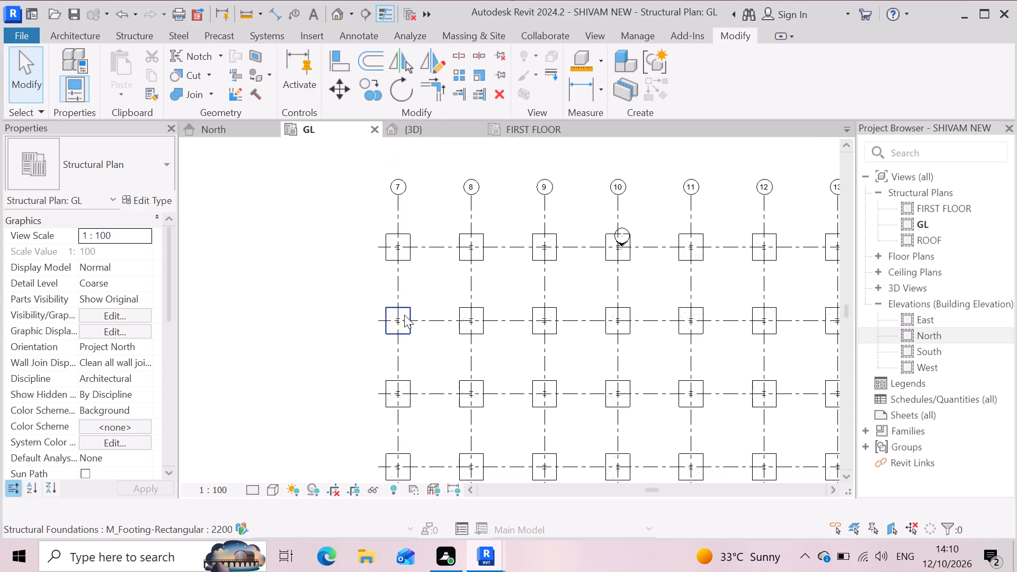
scroll(423, 245, "down", 2)
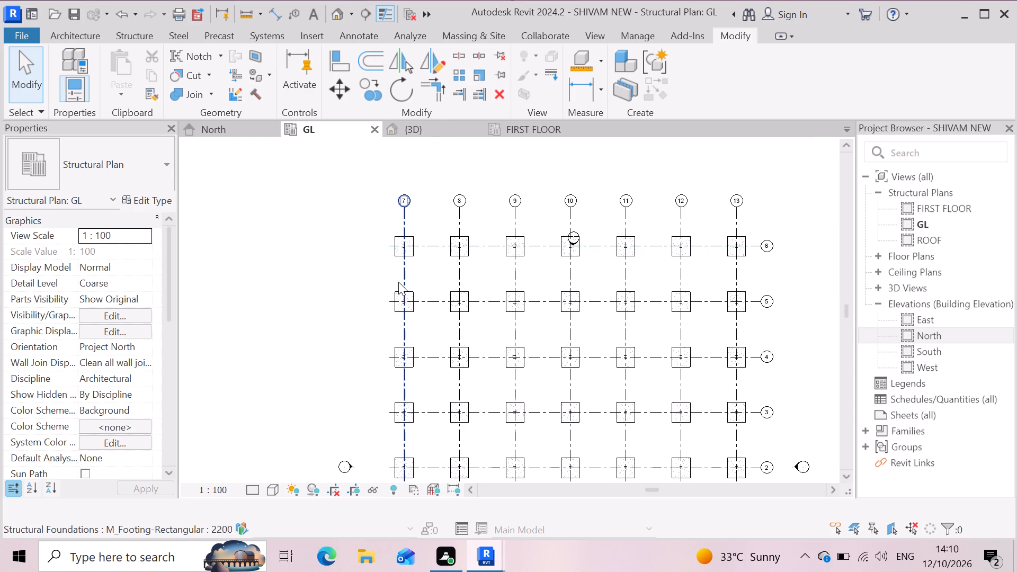
In the FIRST FLOOR plan, place a UB305x165x40 beam along grid 7 from the grid 6 column to the grid 1 column.
left_click(557, 128)
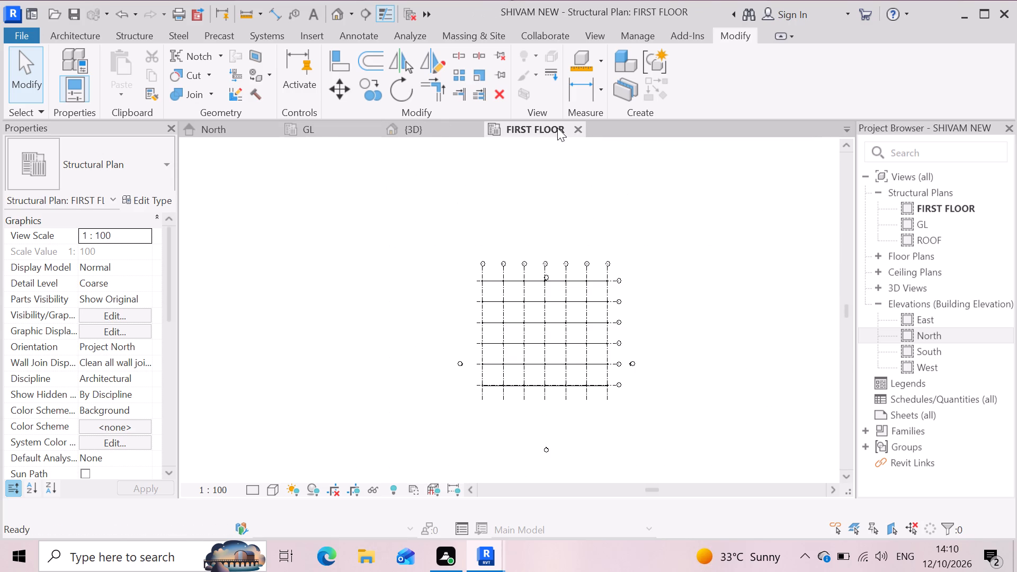
scroll(493, 316, "up", 4)
scroll(479, 263, "up", 3)
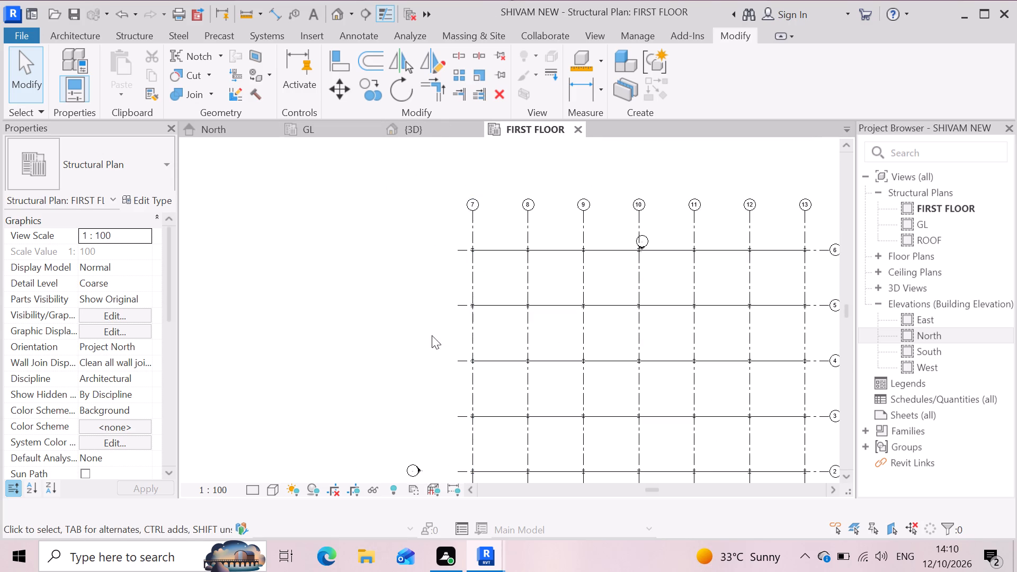
scroll(472, 304, "down", 3)
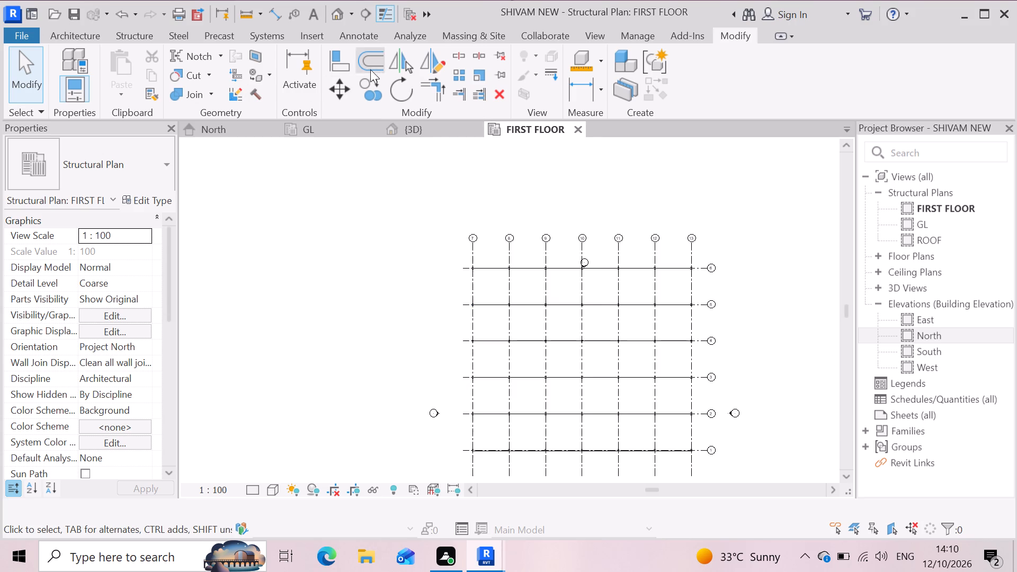
left_click(133, 37)
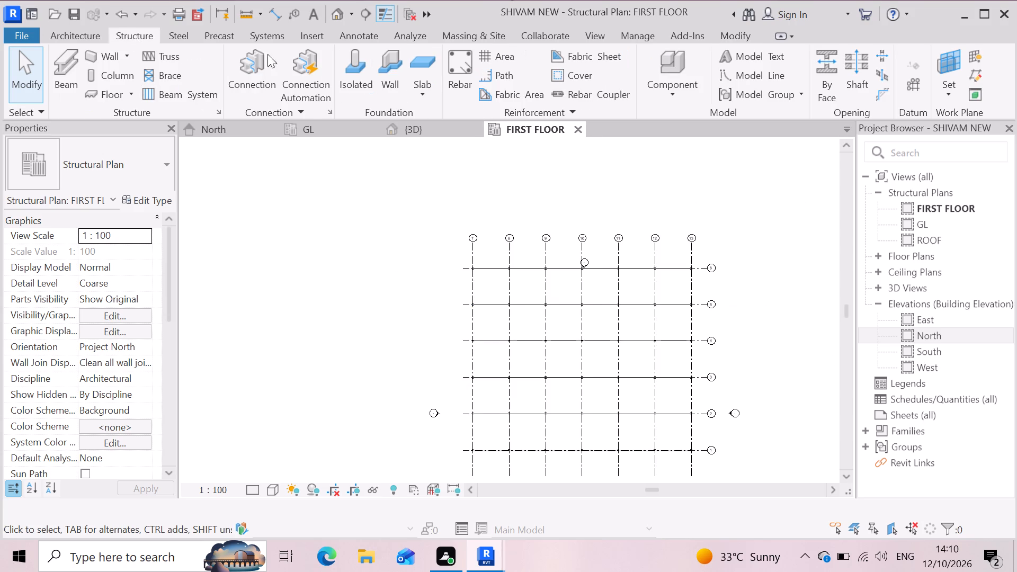
left_click(62, 62)
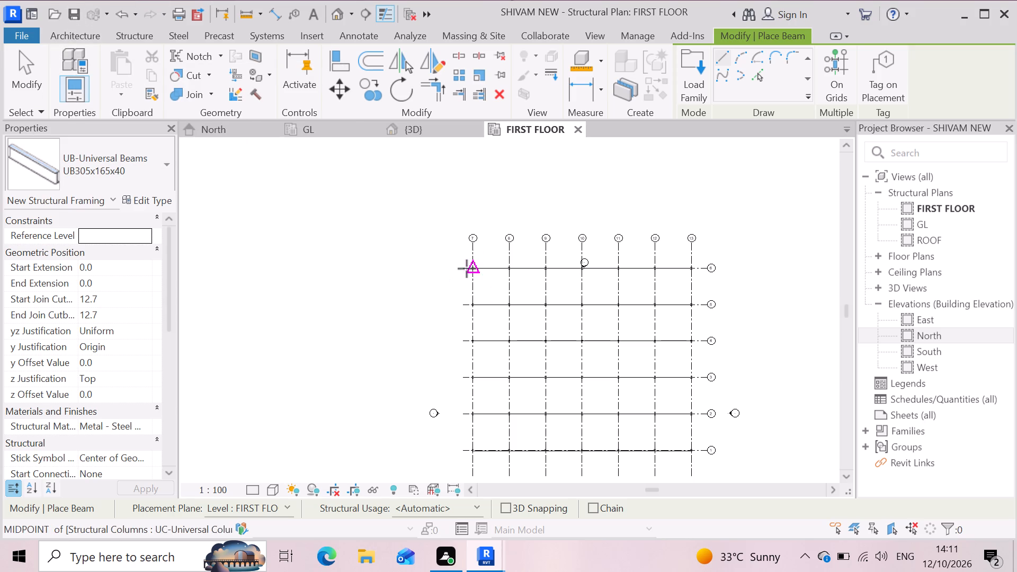
scroll(463, 271, "up", 3)
scroll(441, 132, "down", 3)
scroll(461, 249, "down", 3)
scroll(475, 285, "up", 2)
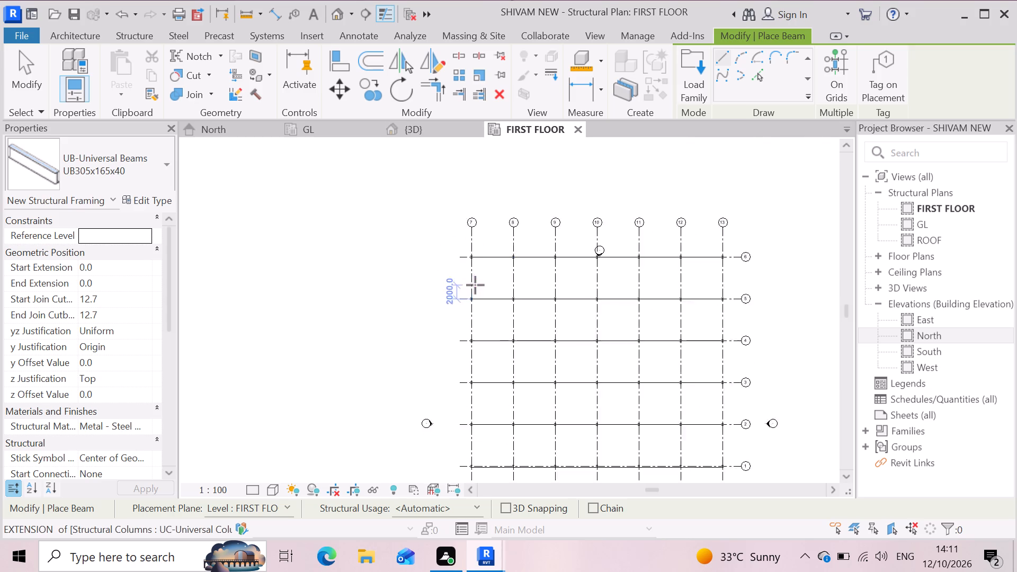
scroll(475, 285, "up", 1)
left_click(476, 251)
scroll(492, 257, "down", 2)
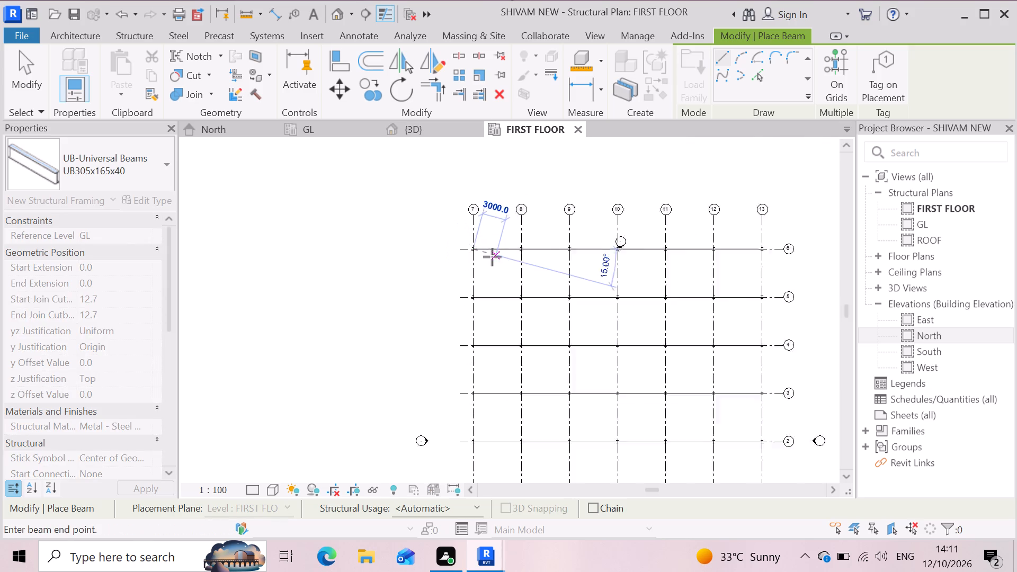
scroll(492, 257, "down", 7)
scroll(484, 347, "up", 6)
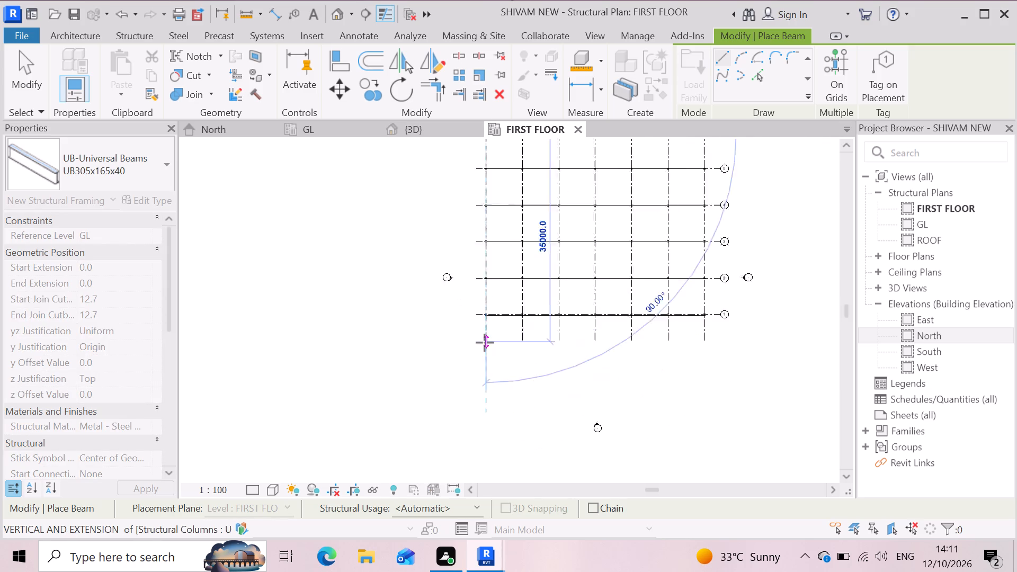
scroll(485, 343, "up", 6)
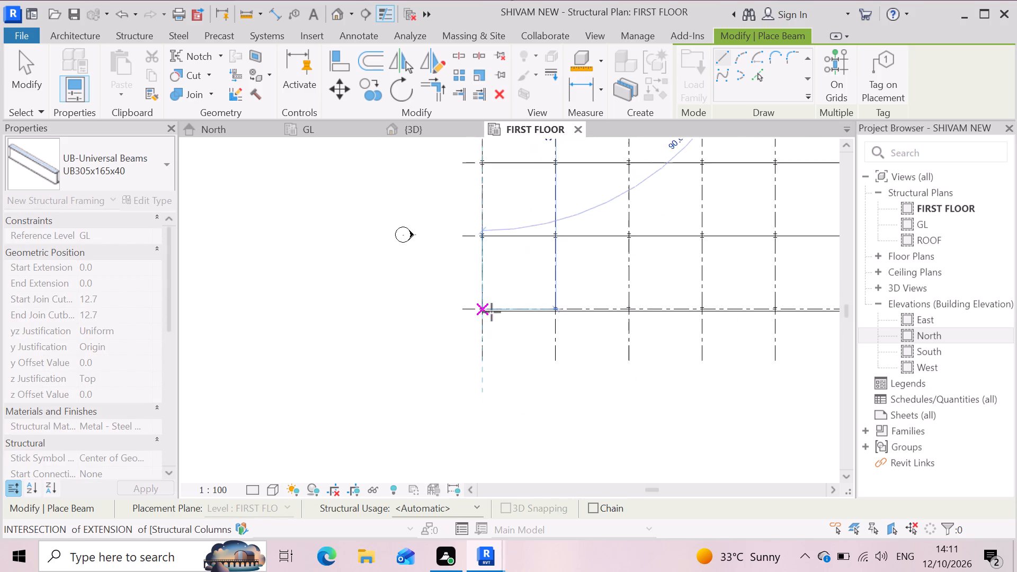
scroll(492, 312, "up", 1)
left_click(483, 308)
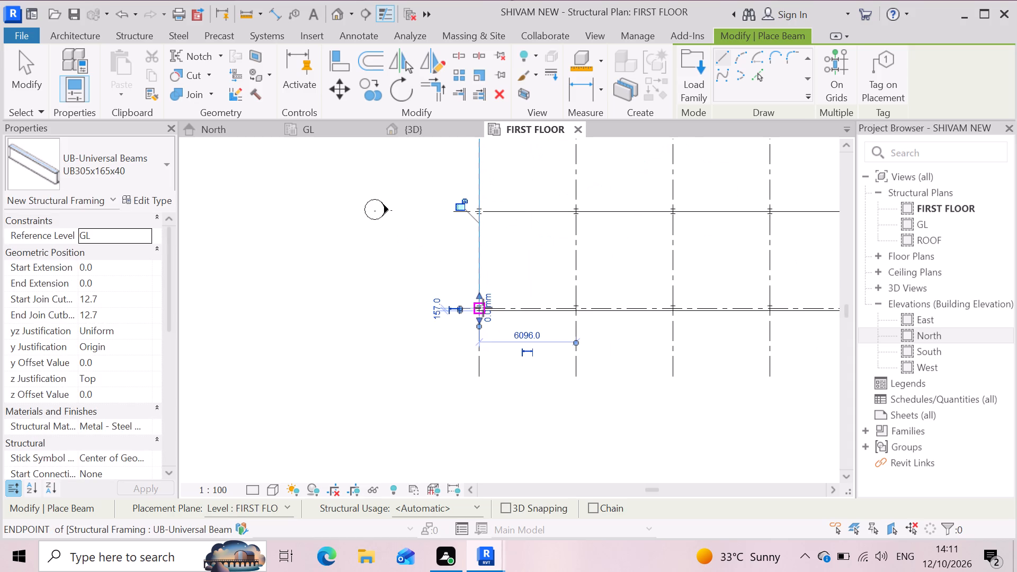
key("Escape")
scroll(455, 373, "down", 3)
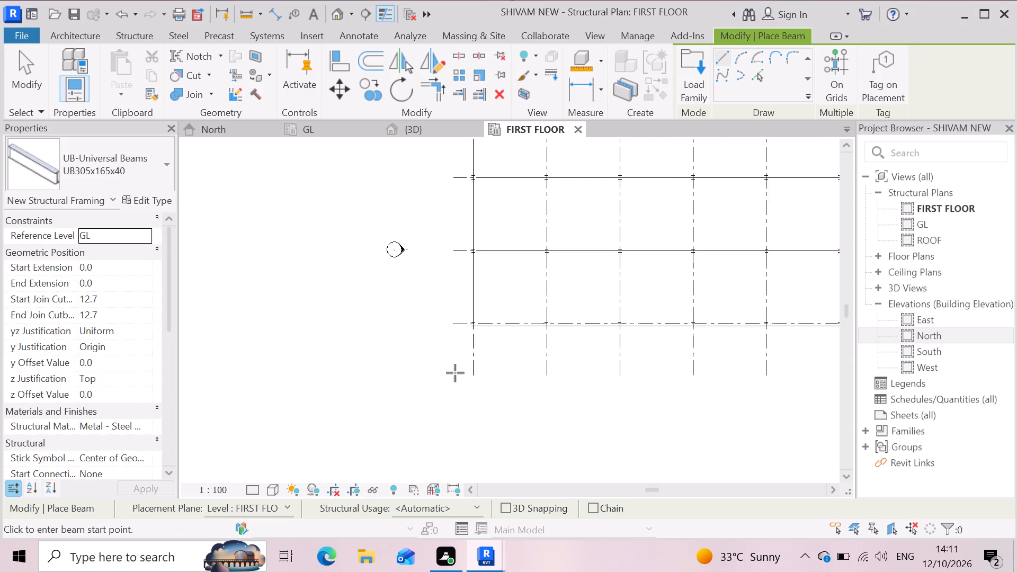
scroll(455, 373, "down", 8)
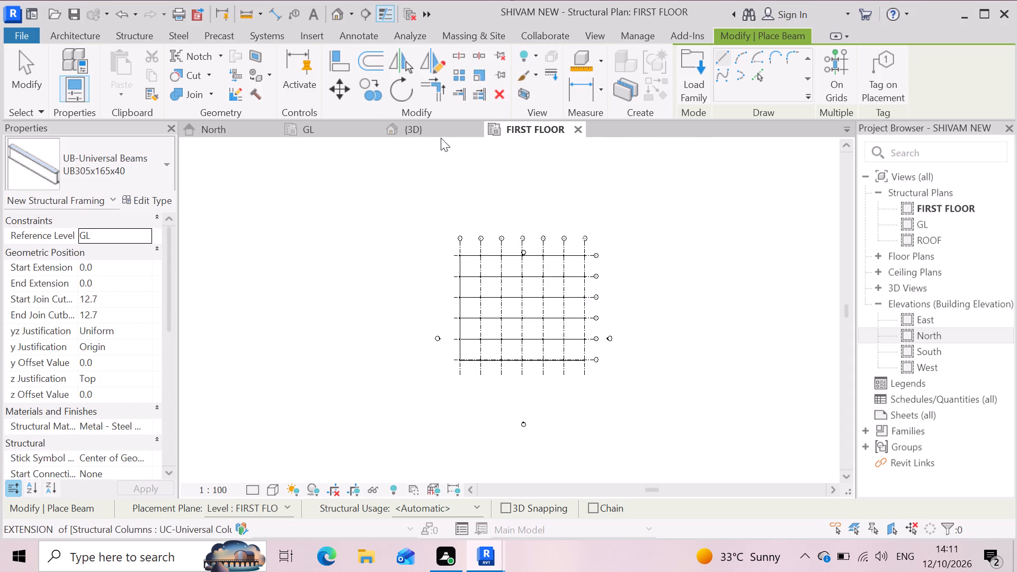
In the 3D view, start a multiple copy of the grid 7 beam from its corner column and place the first copy on the grid 8 column row.
left_click(437, 129)
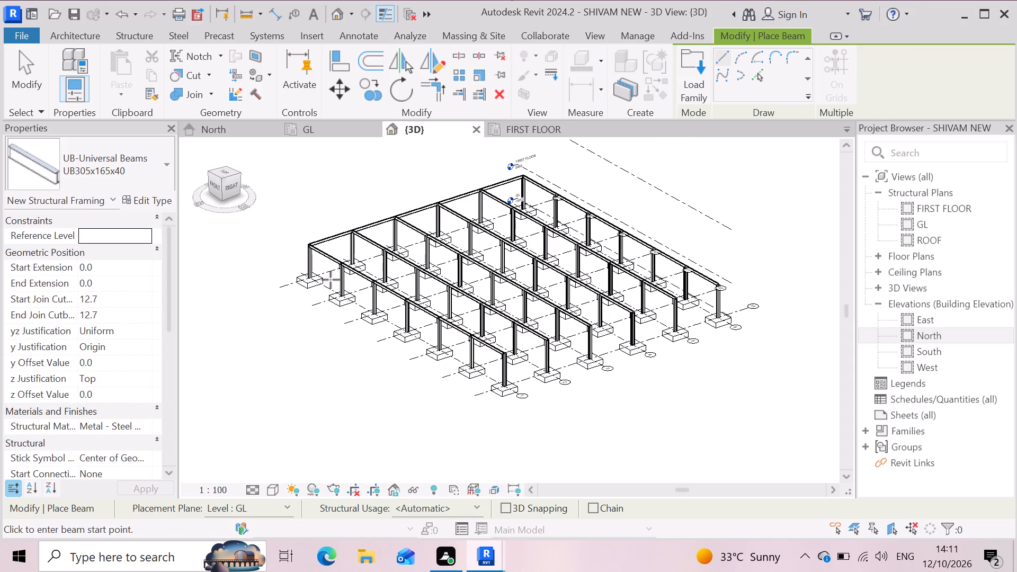
scroll(307, 244, "up", 9)
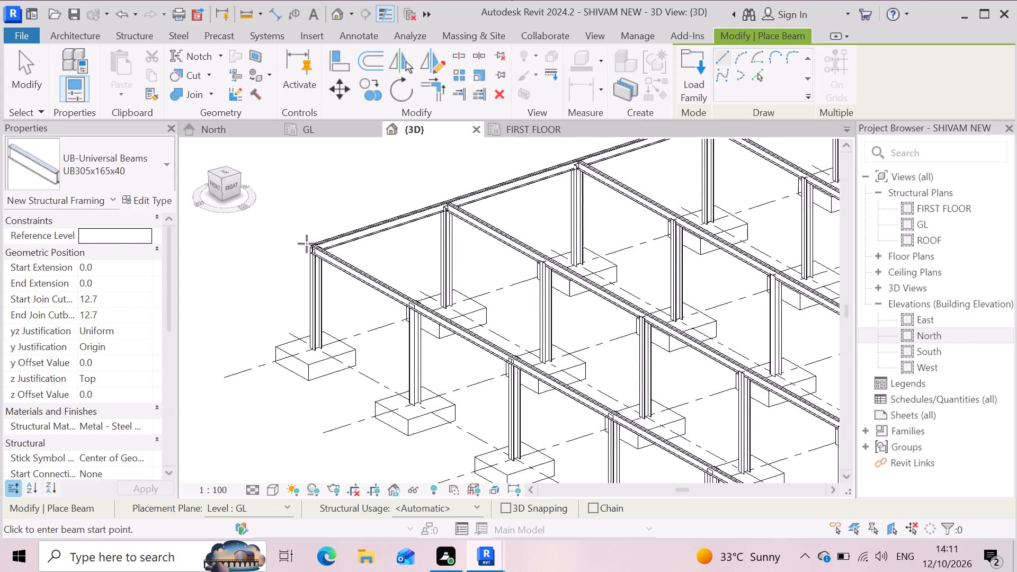
scroll(307, 244, "up", 1)
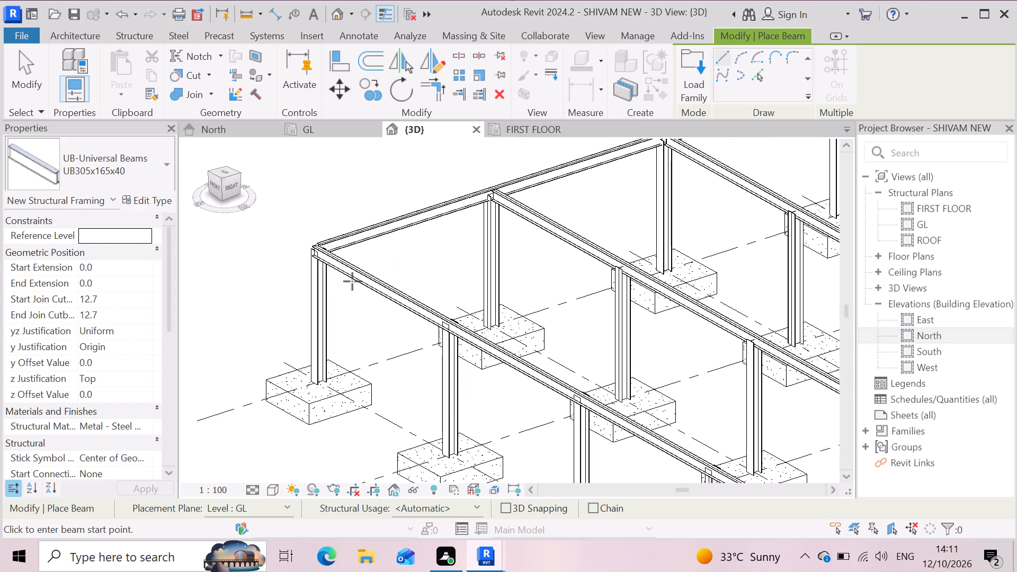
scroll(329, 280, "down", 1)
key("Escape")
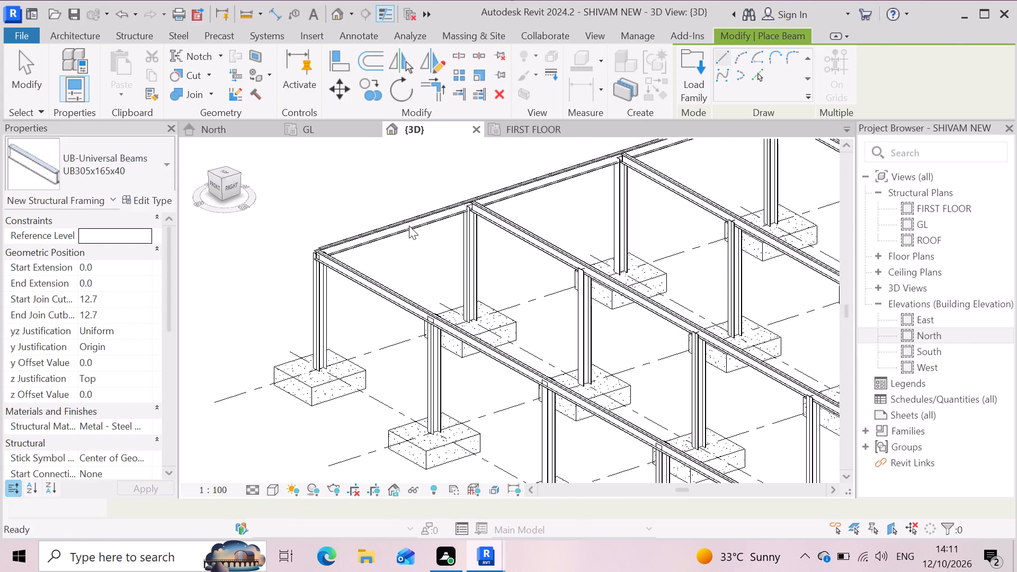
left_click(405, 222)
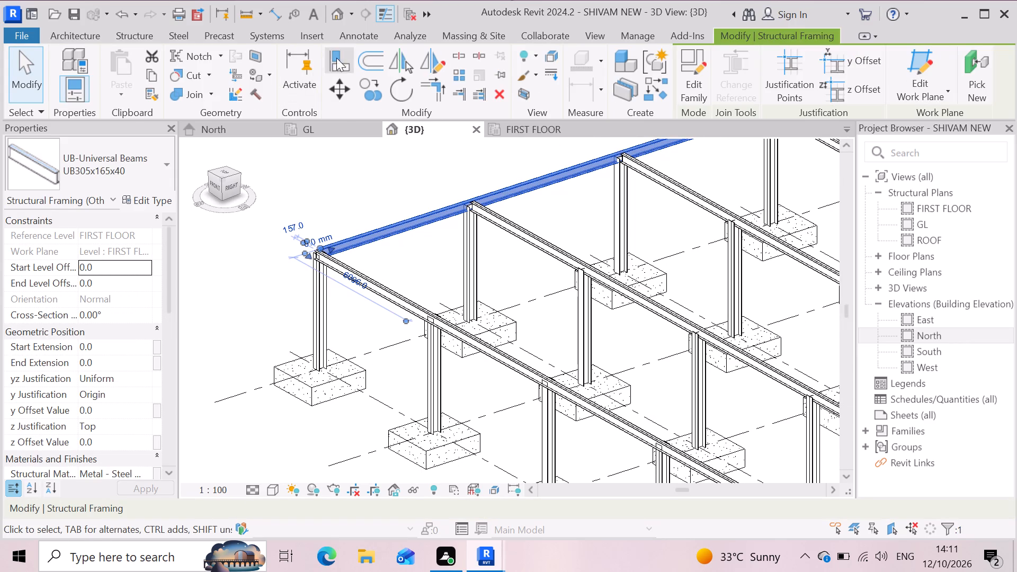
left_click(376, 94)
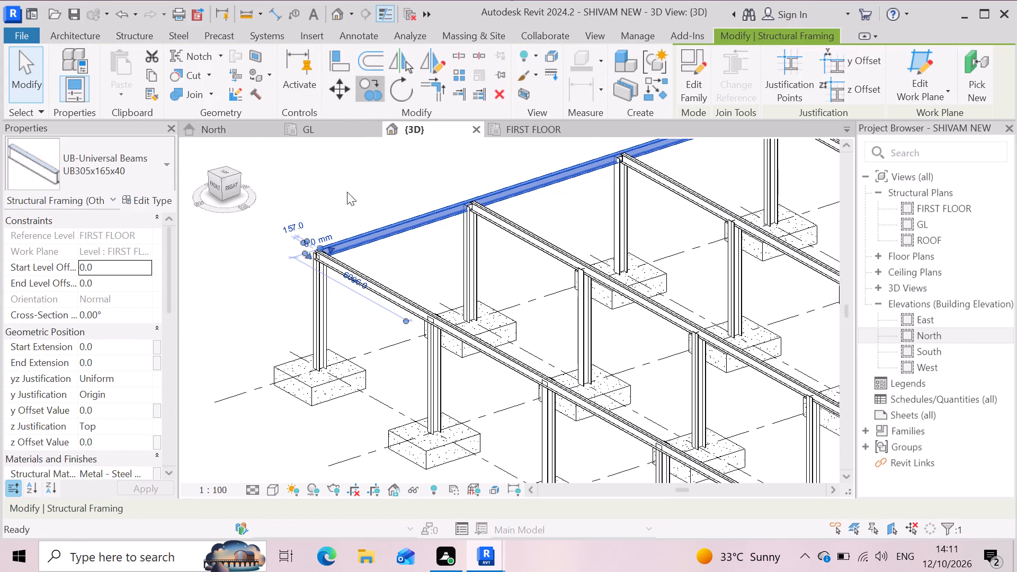
left_click(317, 253)
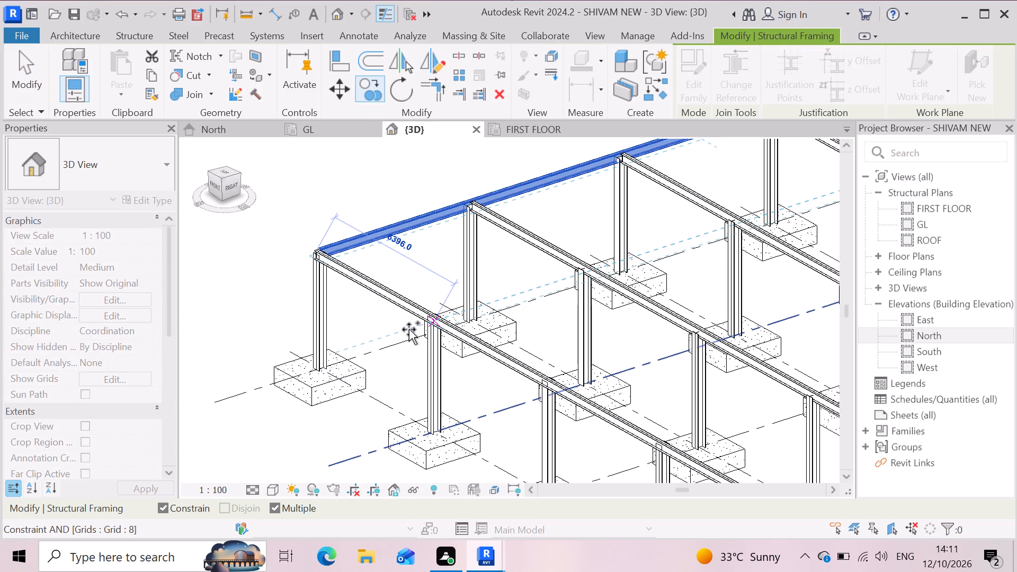
scroll(408, 329, "up", 2)
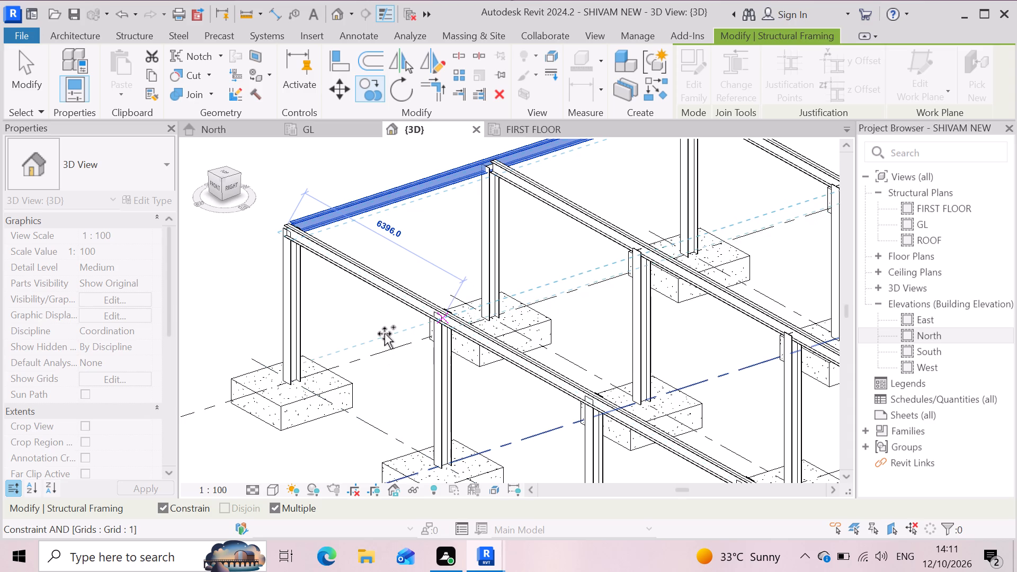
scroll(377, 338, "up", 3)
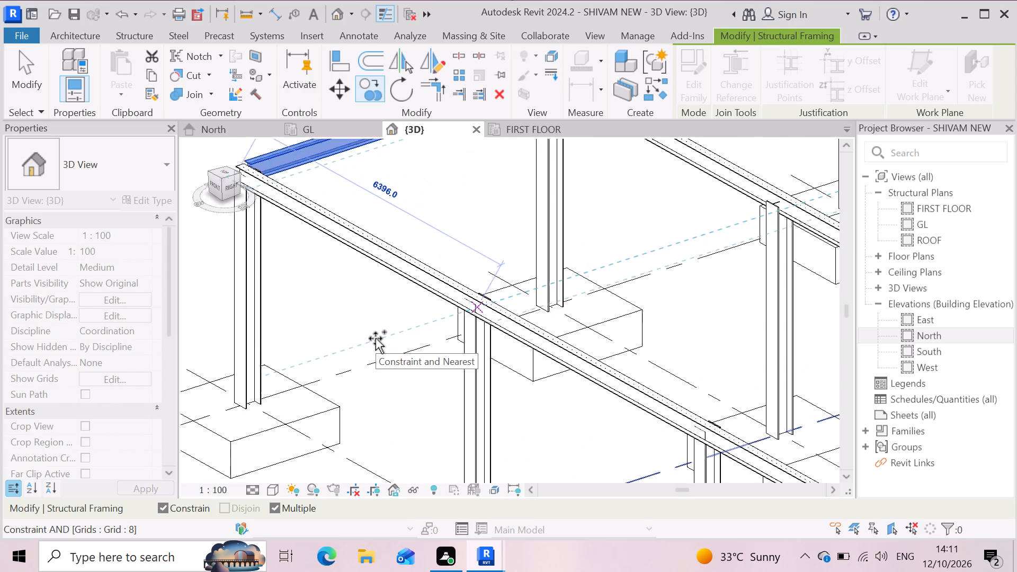
scroll(376, 338, "up", 2)
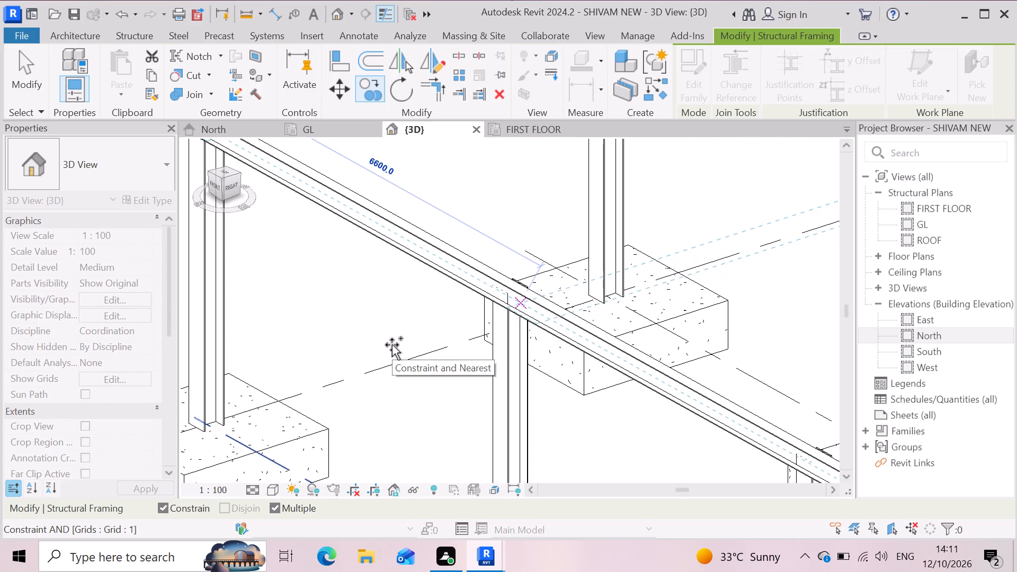
left_click(387, 342)
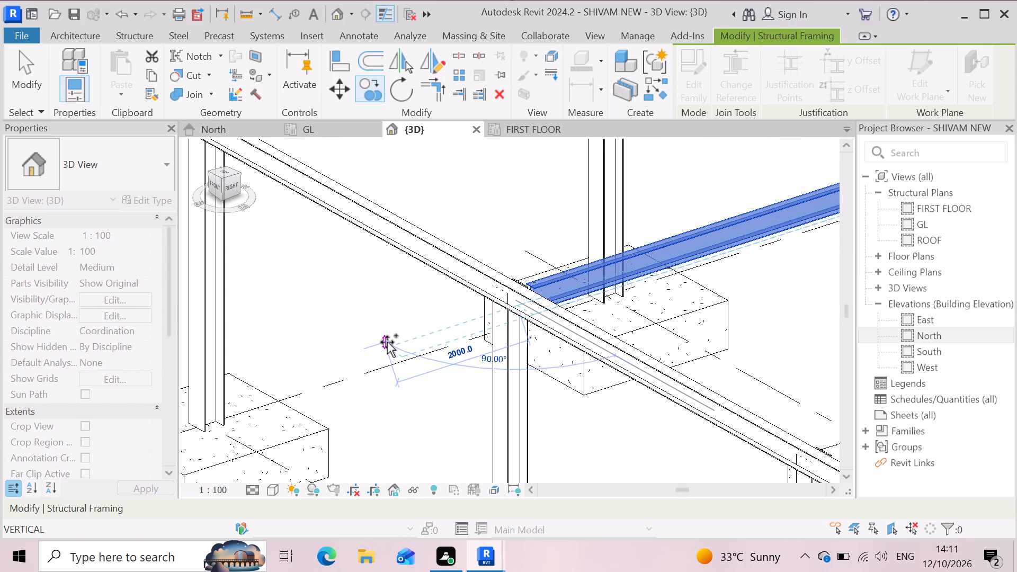
Continue the multiple copy of the grid 7 beam, placing copies on the grid 9 and grid 10 column rows.
scroll(396, 389, "down", 9)
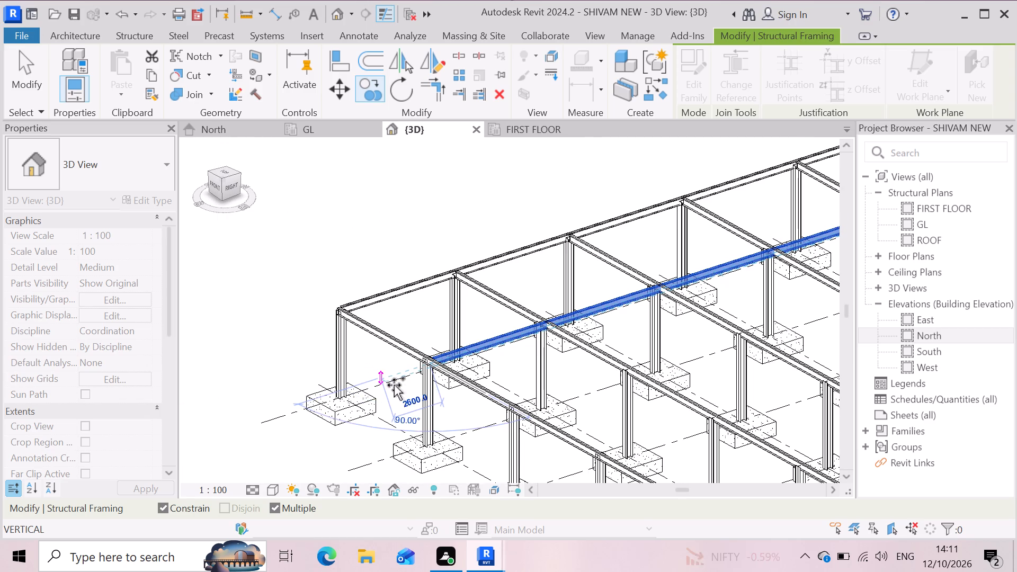
scroll(392, 378, "down", 6)
scroll(421, 412, "up", 4)
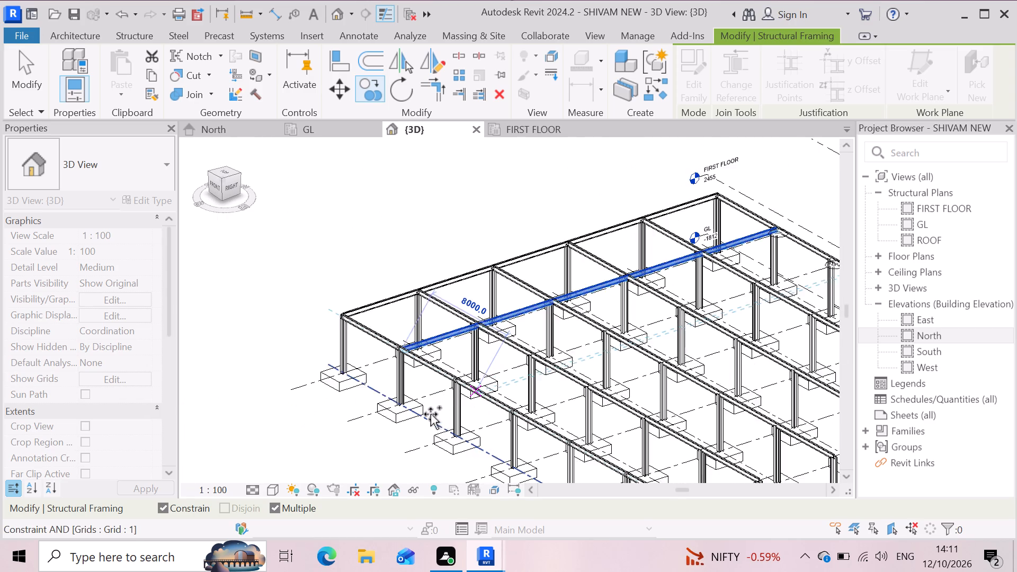
scroll(447, 413, "up", 7)
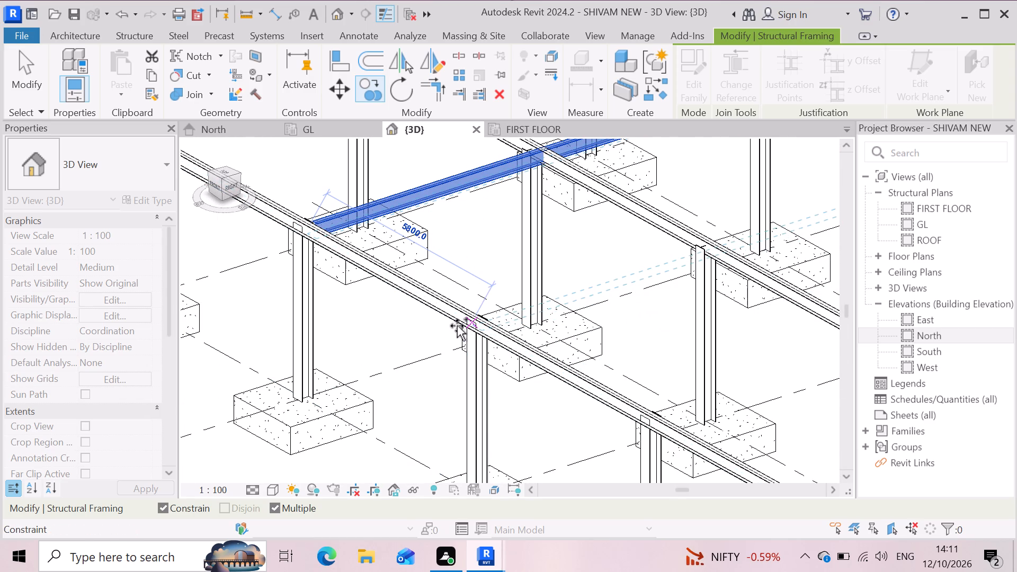
left_click(456, 334)
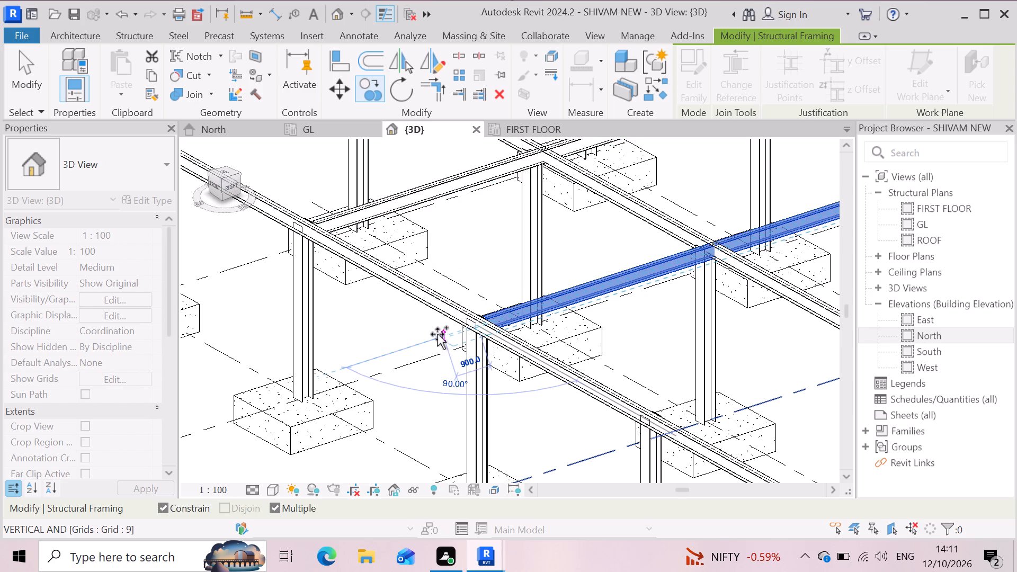
scroll(406, 336, "down", 8)
scroll(506, 376, "up", 5)
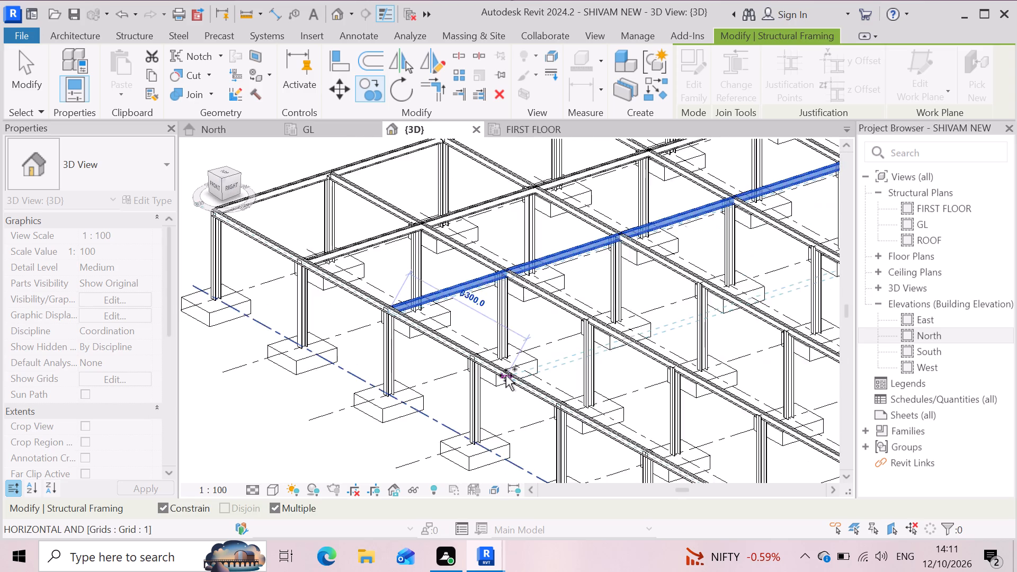
scroll(506, 376, "up", 2)
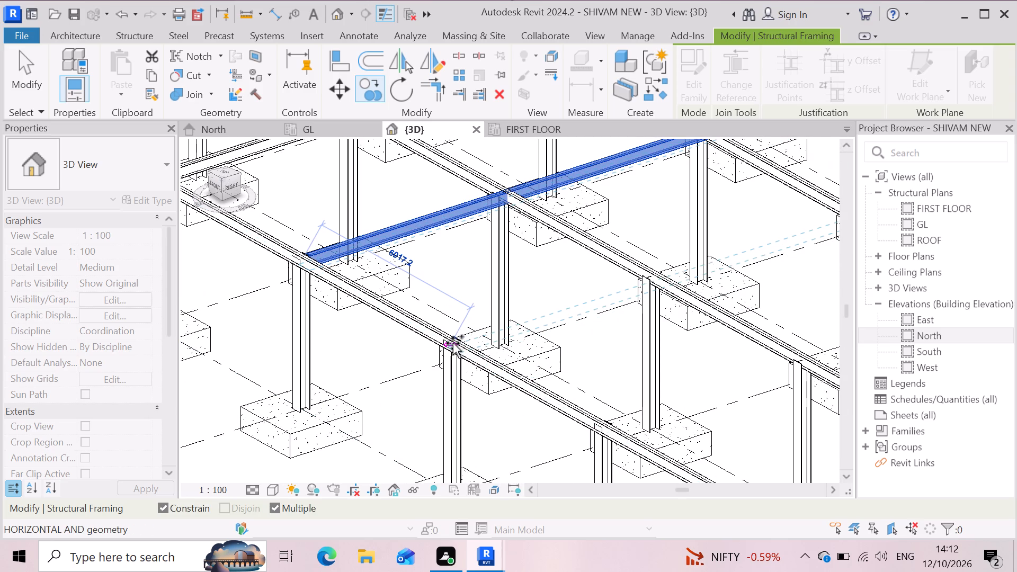
left_click(453, 343)
Place the remaining beam copies on the grid 11, 12 and 13 column rows and finish the multiple copy.
scroll(448, 355, "down", 9)
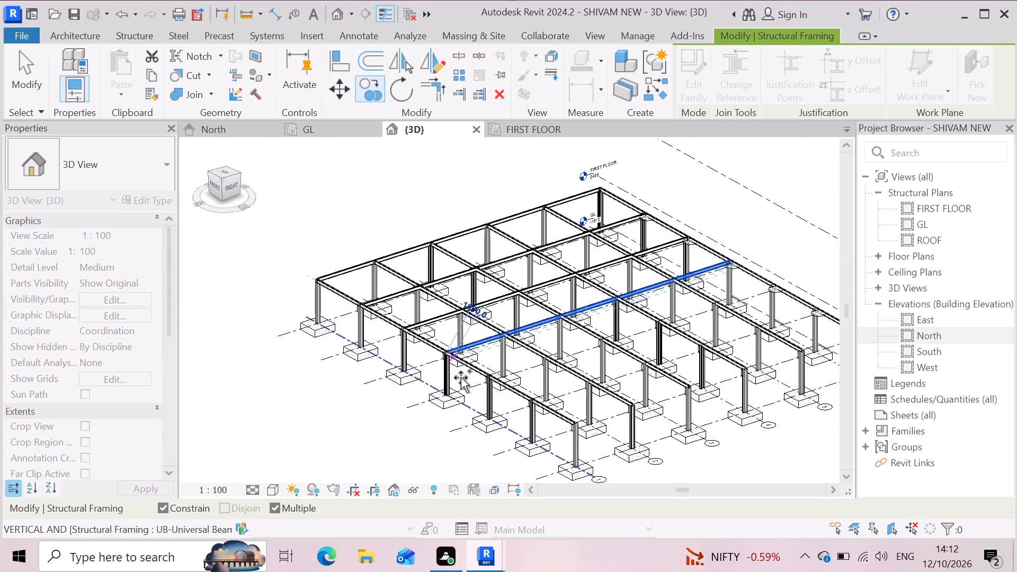
scroll(505, 398, "up", 7)
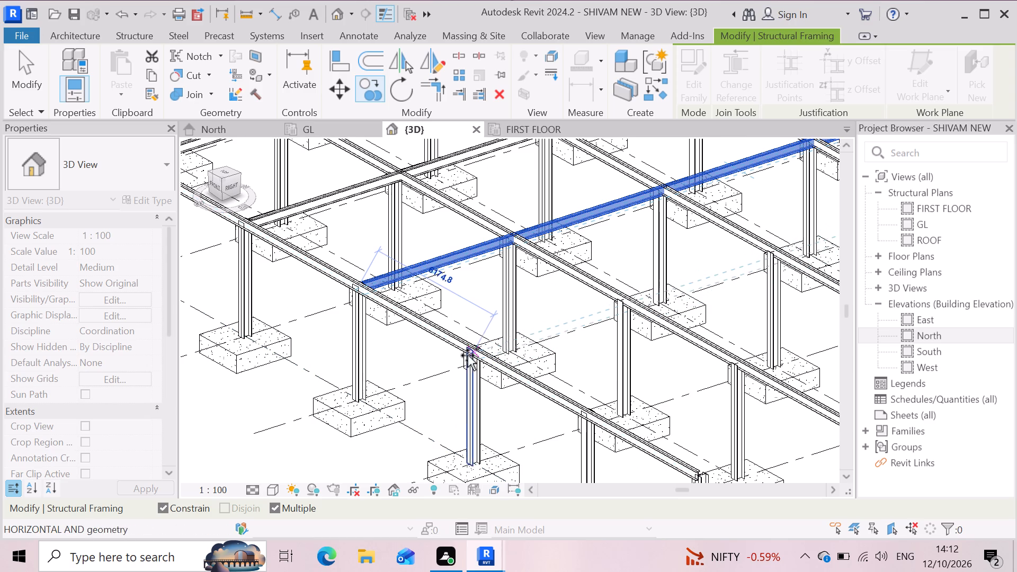
left_click(468, 355)
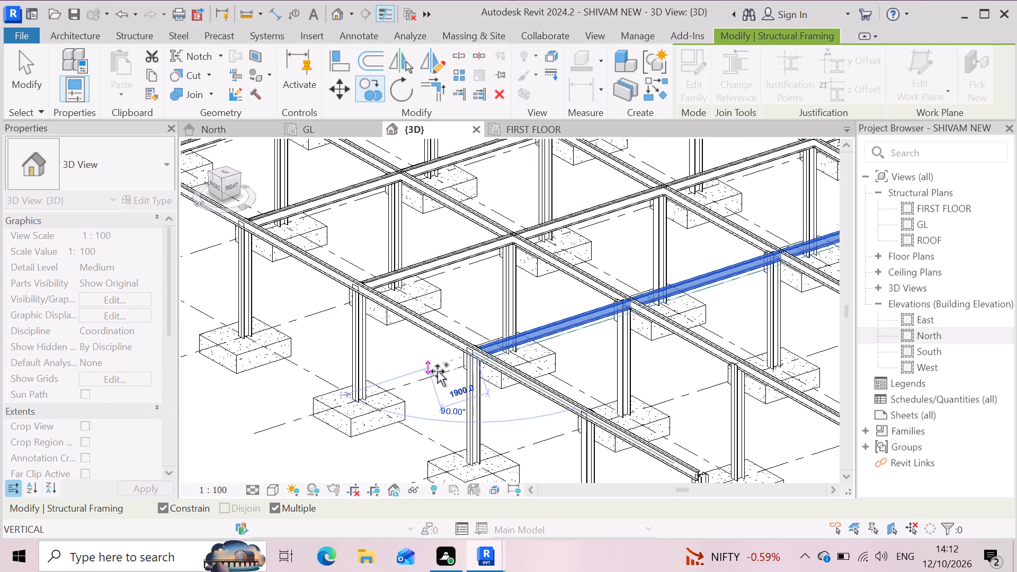
scroll(438, 371, "down", 8)
scroll(511, 402, "up", 3)
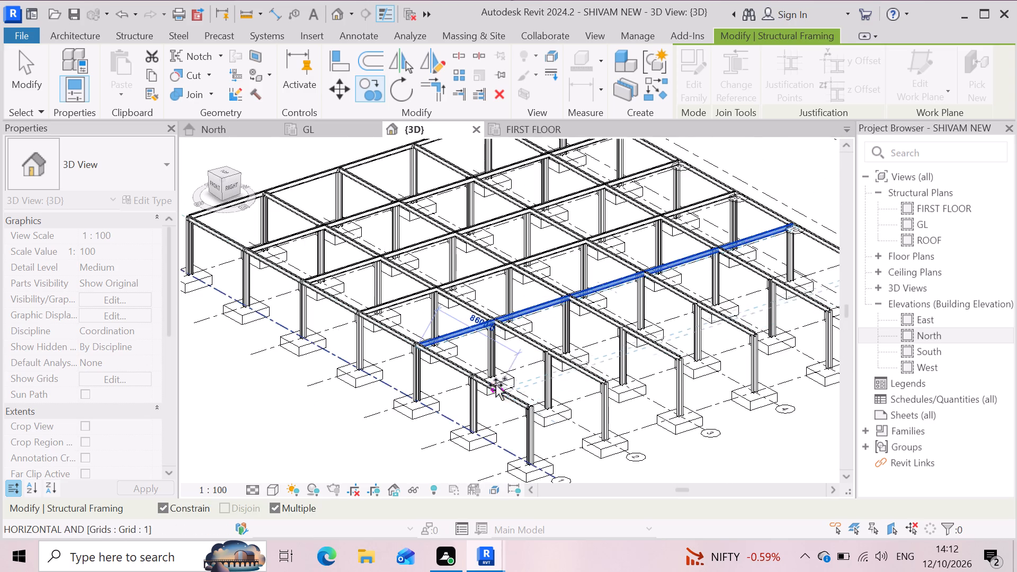
scroll(496, 385, "up", 3)
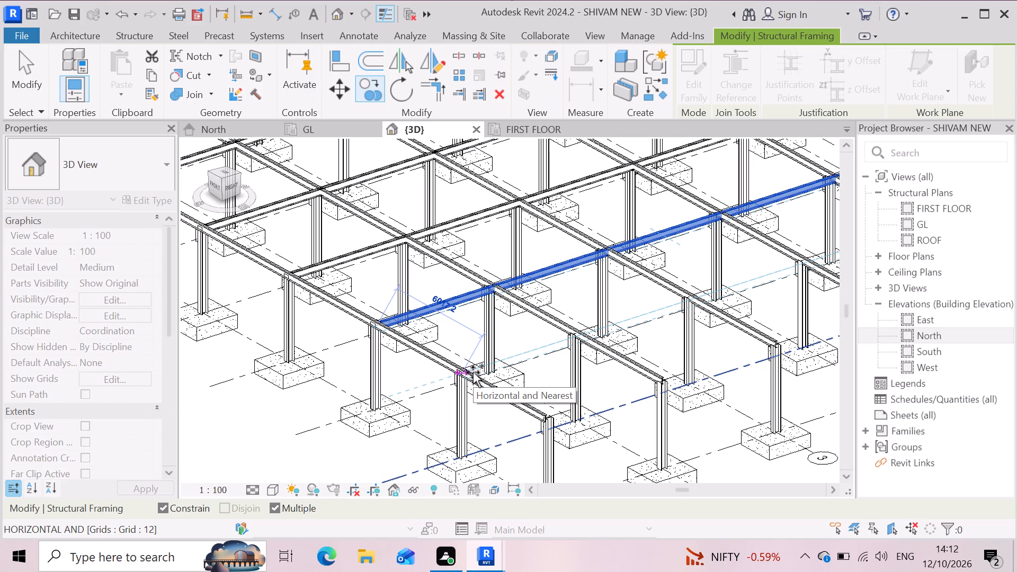
left_click(473, 372)
scroll(449, 382, "down", 5)
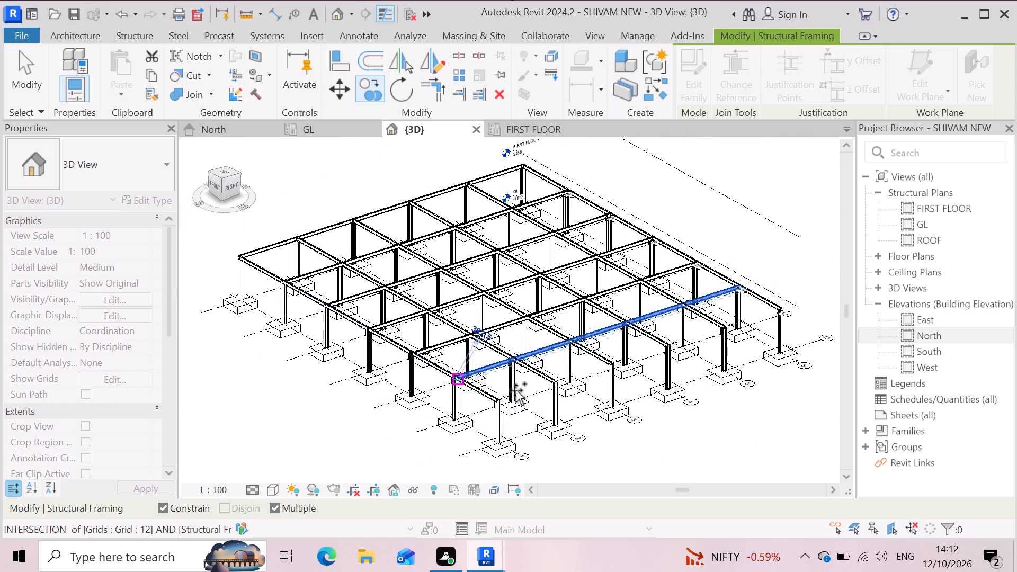
scroll(538, 396, "up", 3)
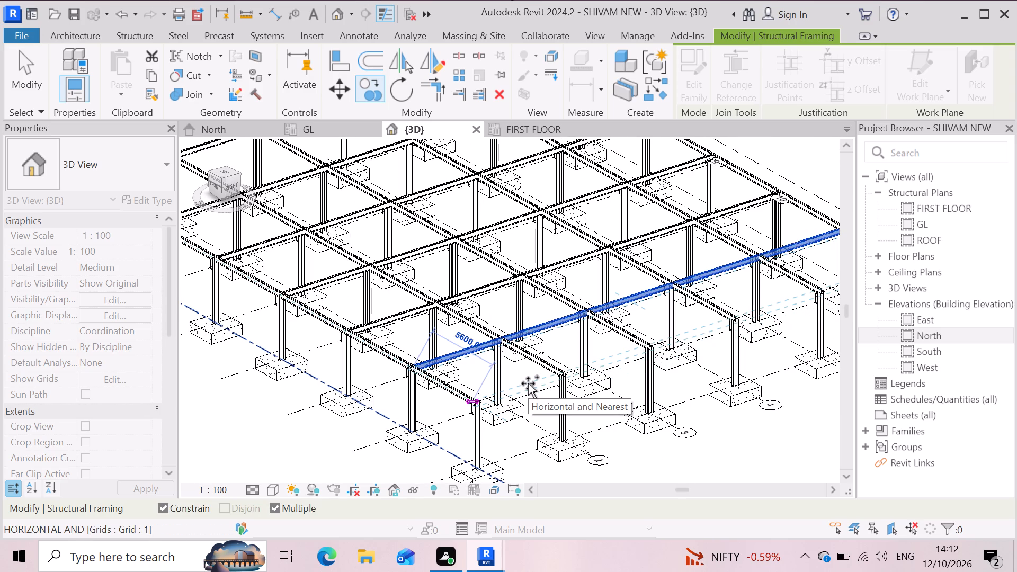
left_click(529, 383)
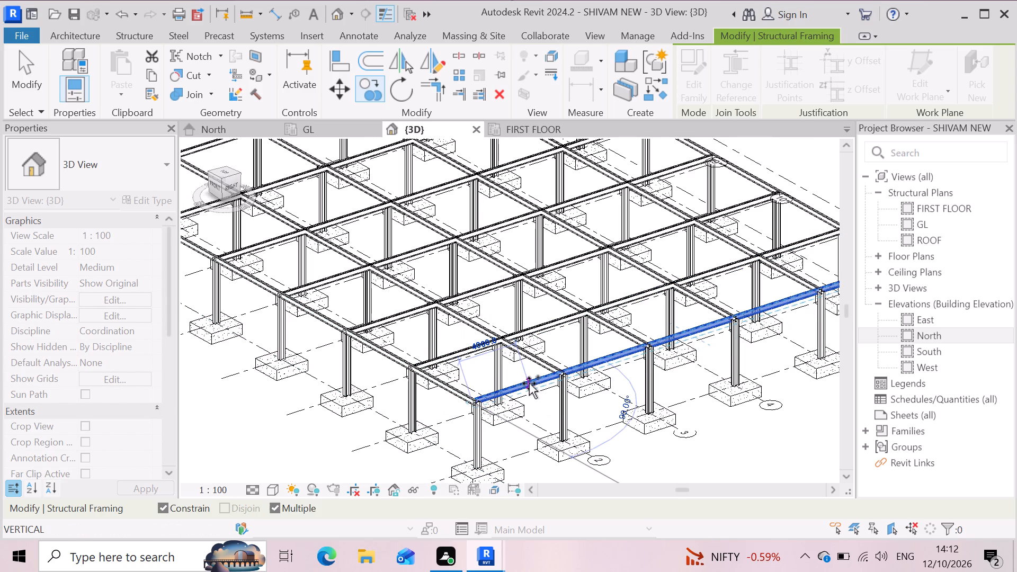
scroll(443, 417, "down", 3)
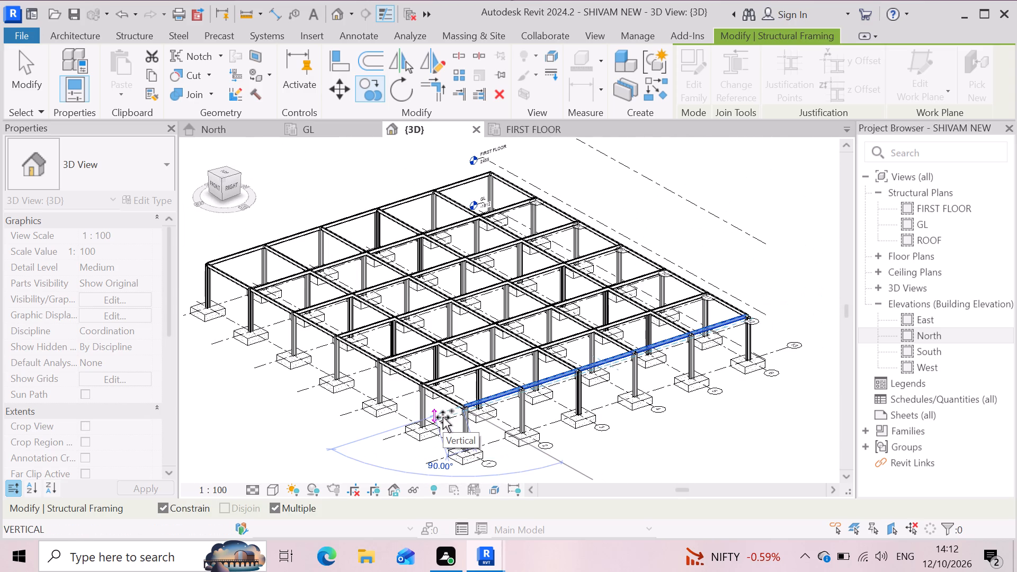
key("Escape")
key("Escape")
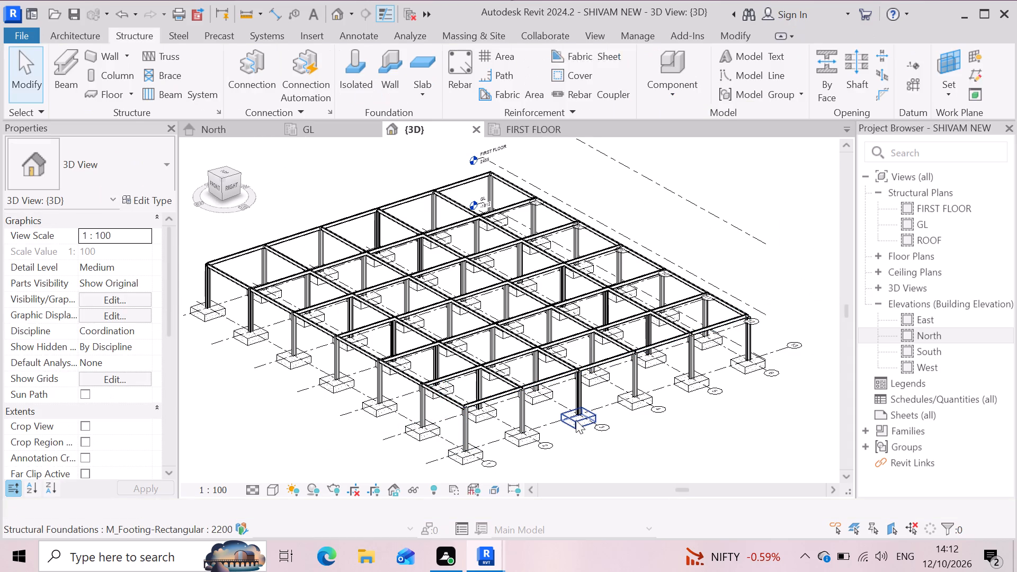
Change the 3D view's visual style to display the steel frame and footings with their material textures.
scroll(600, 423, "up", 3)
scroll(585, 407, "down", 4)
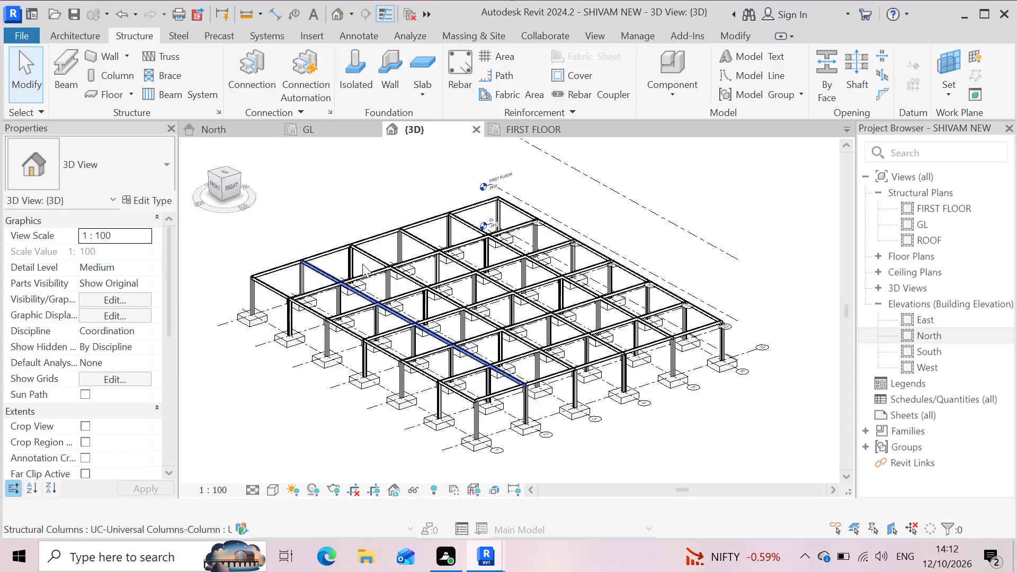
left_click(275, 492)
left_click(288, 476)
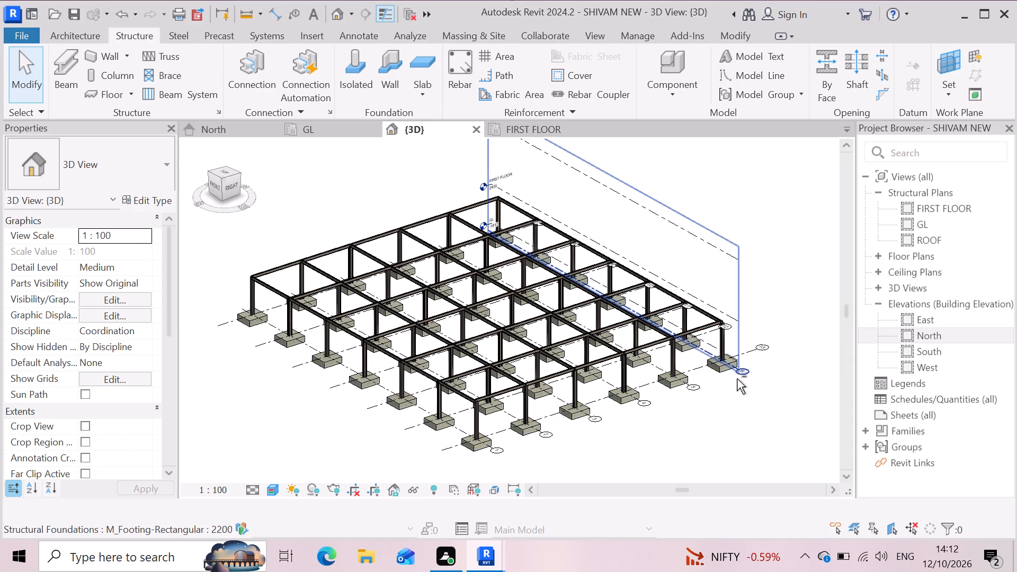
Examine the first floor beams, columns and footings of the whole frame from several angles in the 3D view.
middle_click_drag(752, 327, 629, 274, "shift")
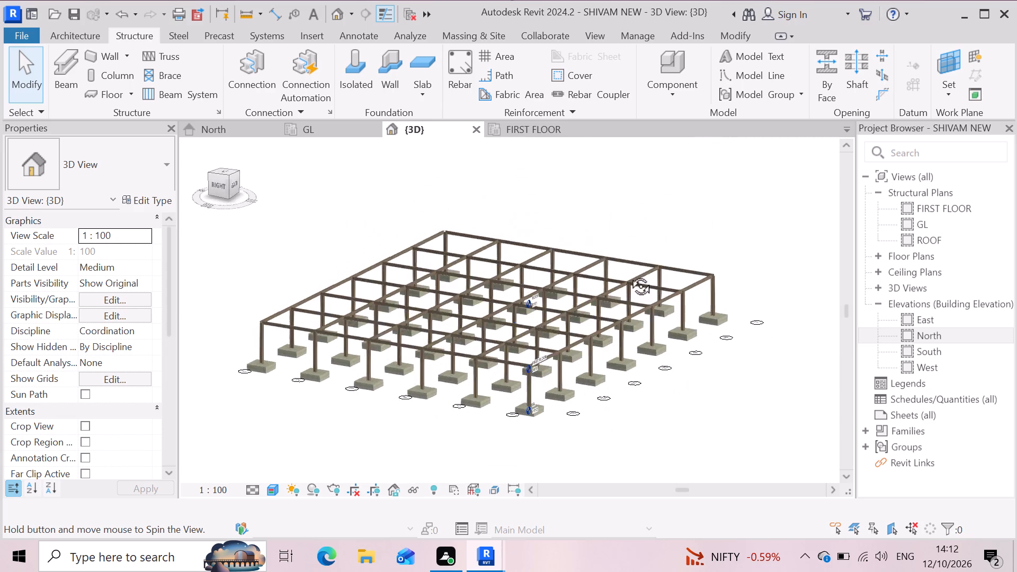
middle_click_drag(629, 274, 714, 268, "shift")
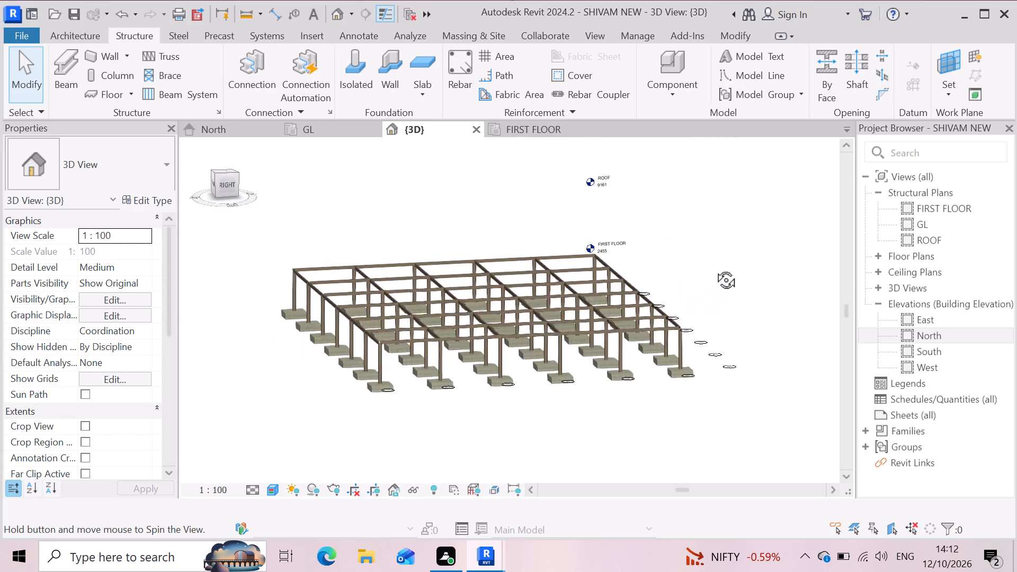
middle_click_drag(714, 268, 731, 289, "shift")
scroll(460, 365, "up", 3)
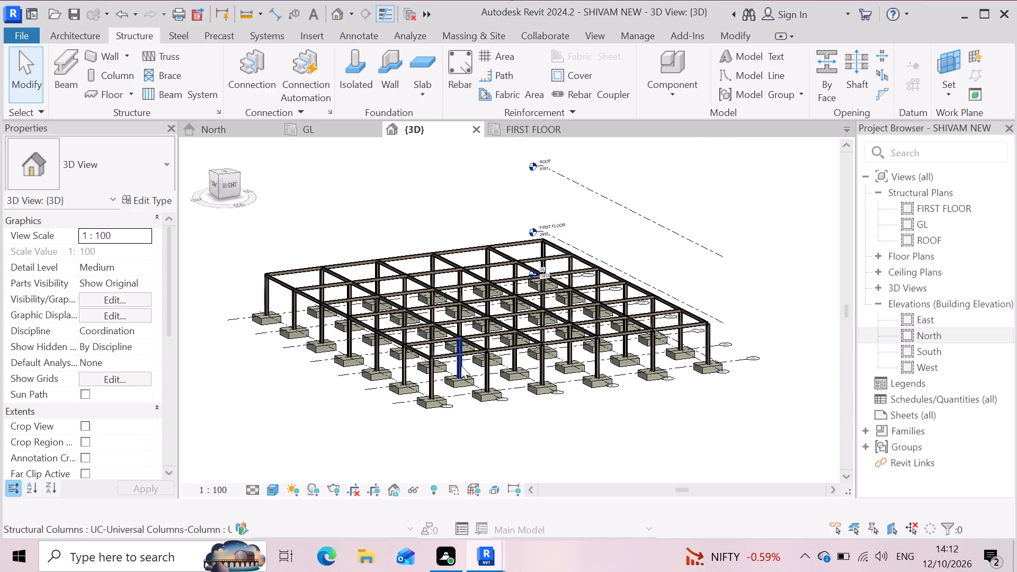
scroll(475, 343, "up", 3)
scroll(475, 343, "down", 2)
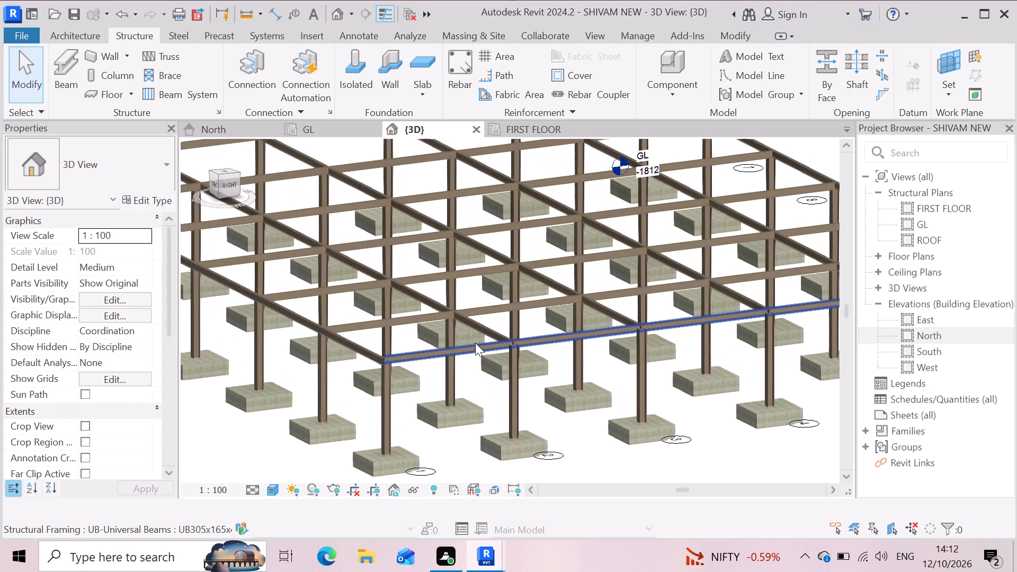
scroll(475, 343, "down", 1)
scroll(426, 422, "up", 7)
scroll(416, 434, "down", 2)
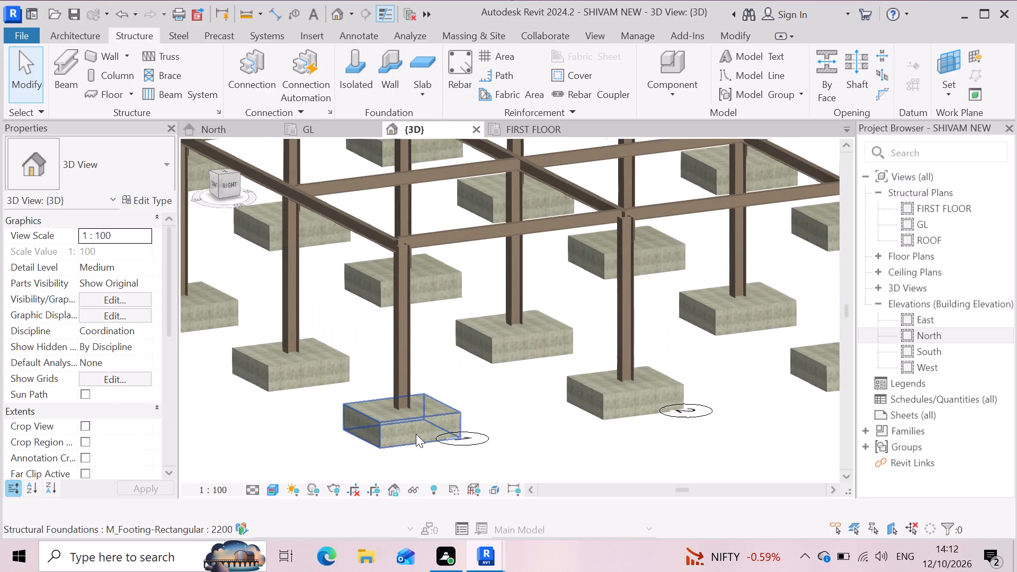
scroll(416, 434, "down", 5)
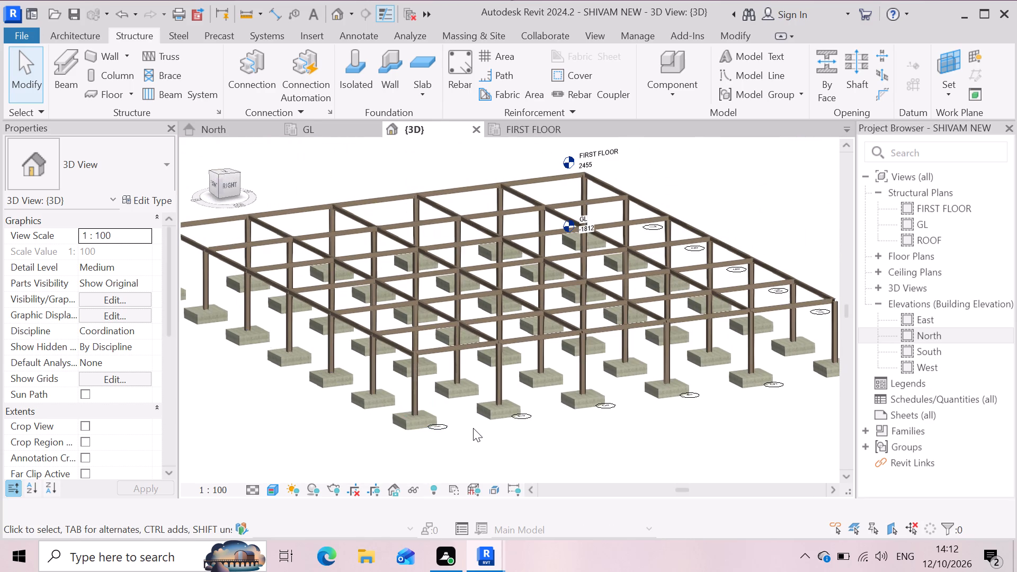
scroll(473, 428, "up", 2)
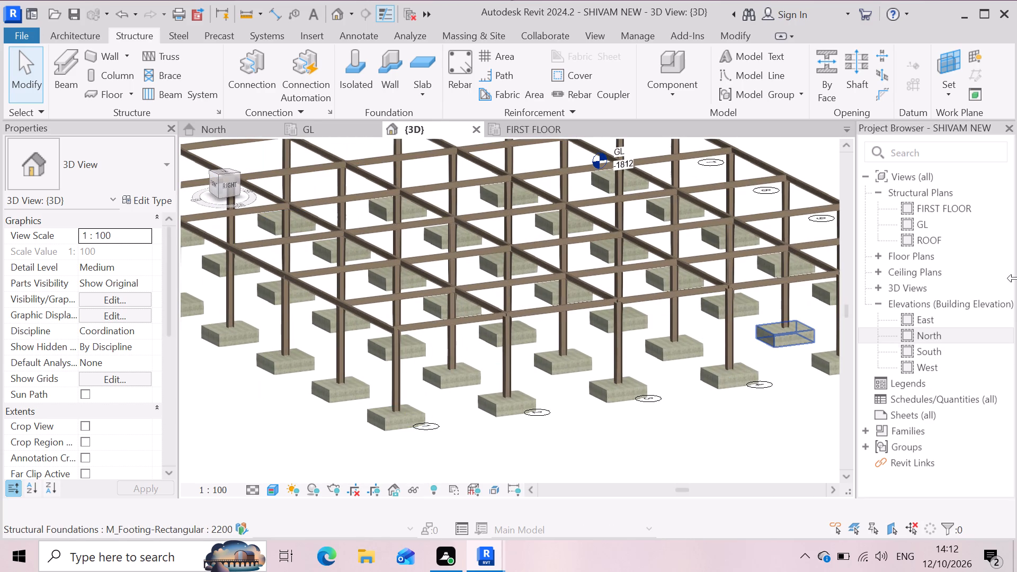
Review the framing in the North elevation, the FIRST FLOOR structural plan and the GL structural plan.
double_click(935, 337)
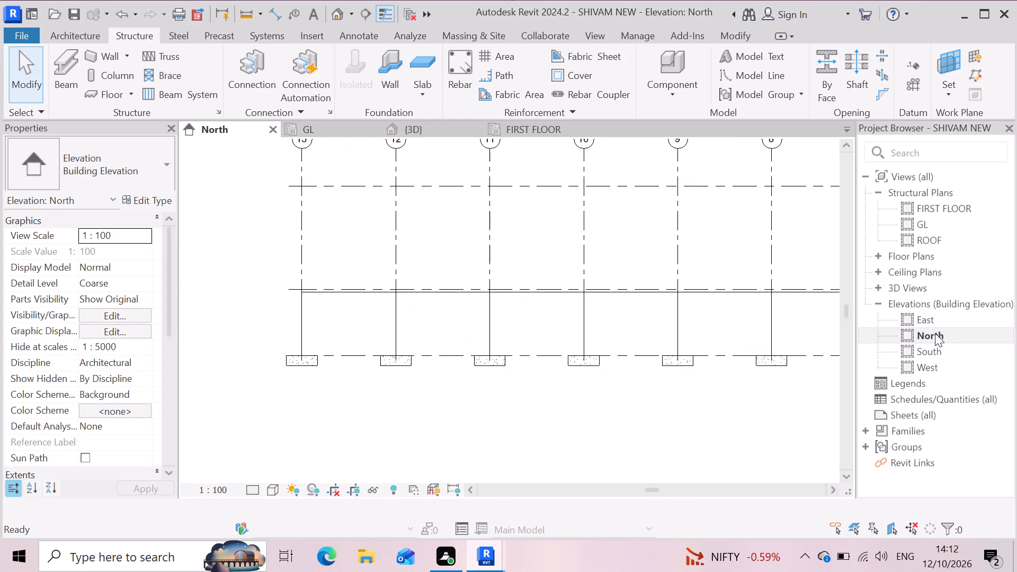
scroll(591, 409, "down", 3)
scroll(590, 405, "up", 3)
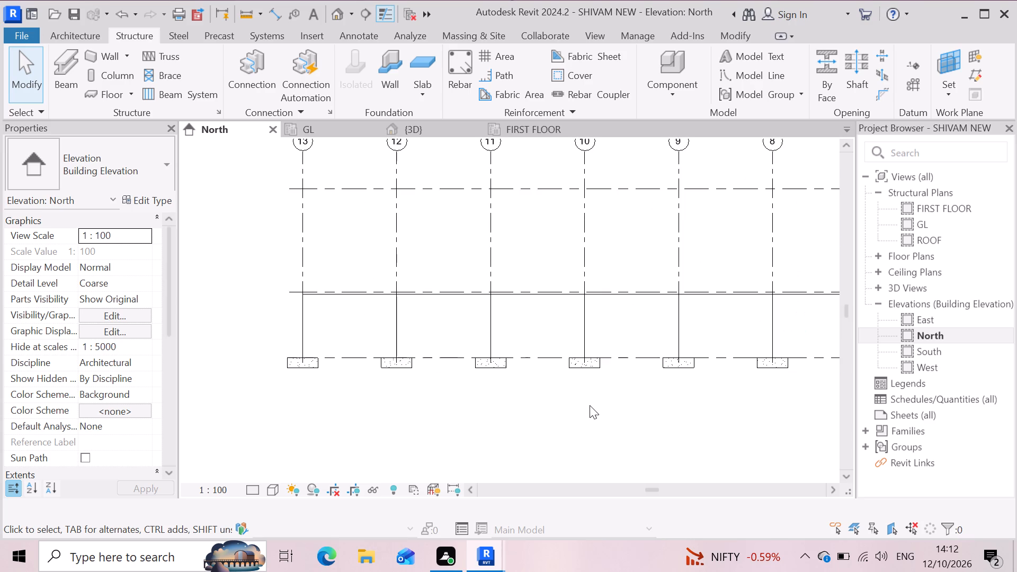
scroll(505, 391, "down", 2)
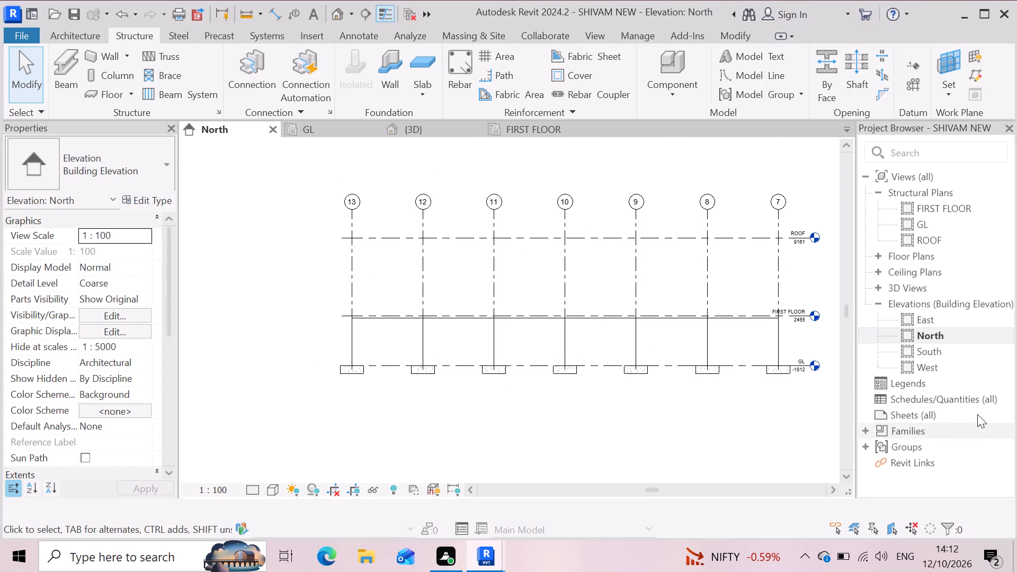
left_click(434, 128)
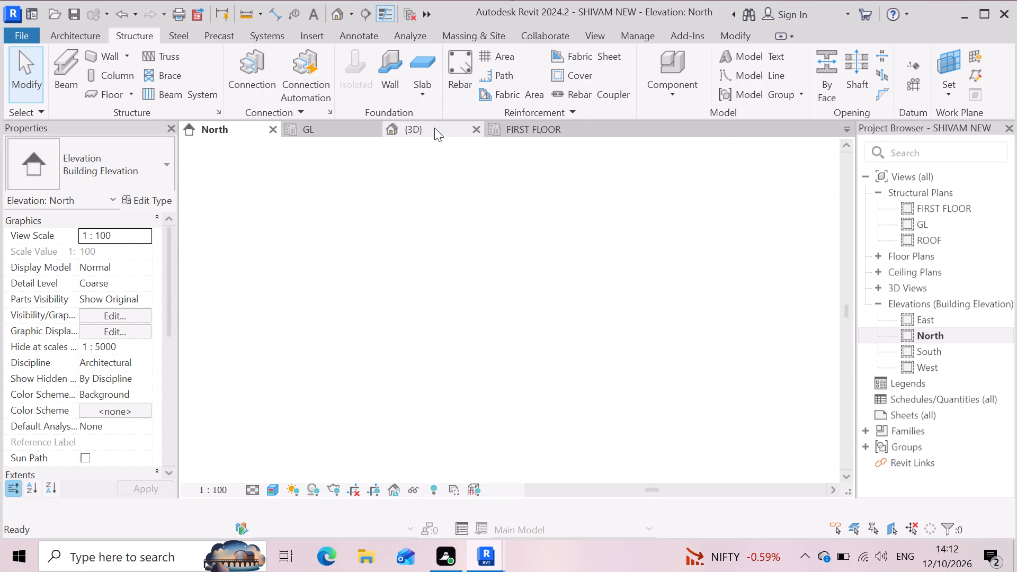
left_click(541, 130)
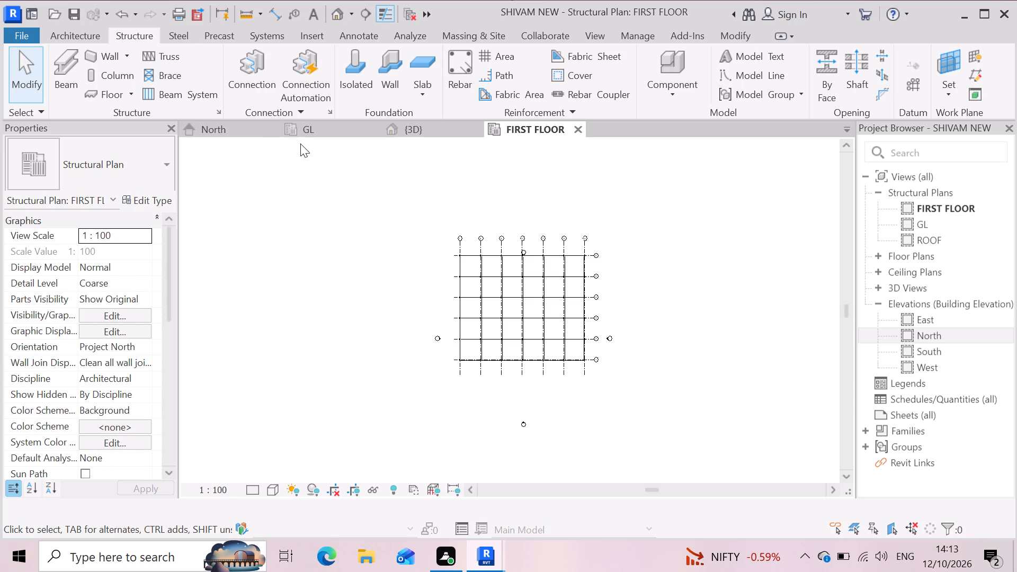
left_click(336, 129)
scroll(367, 238, "down", 3)
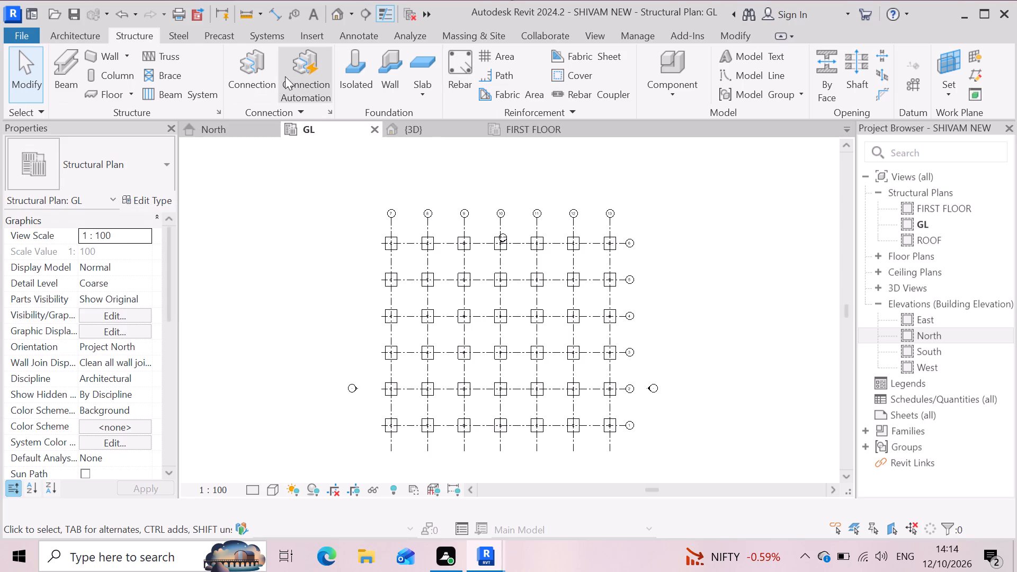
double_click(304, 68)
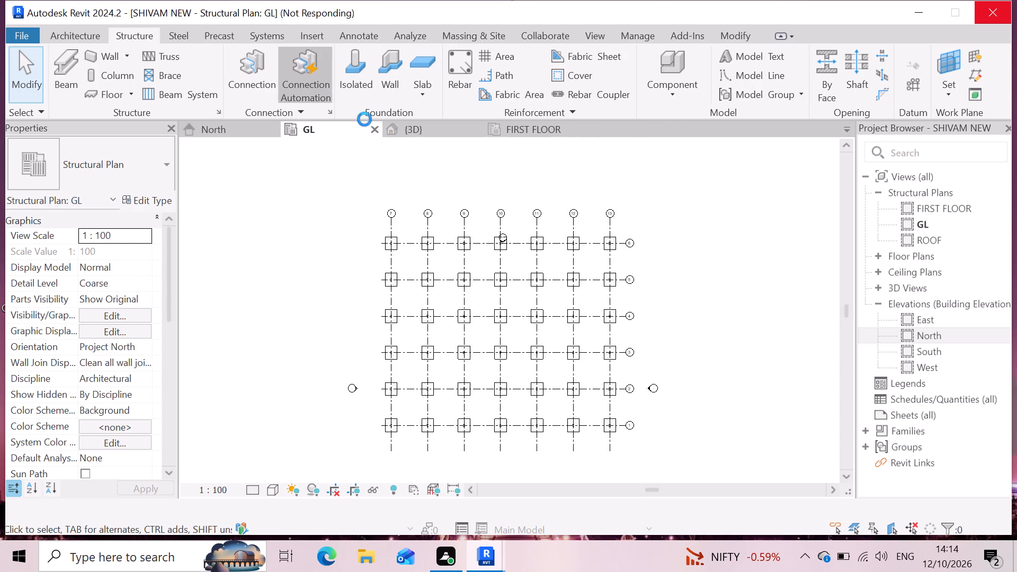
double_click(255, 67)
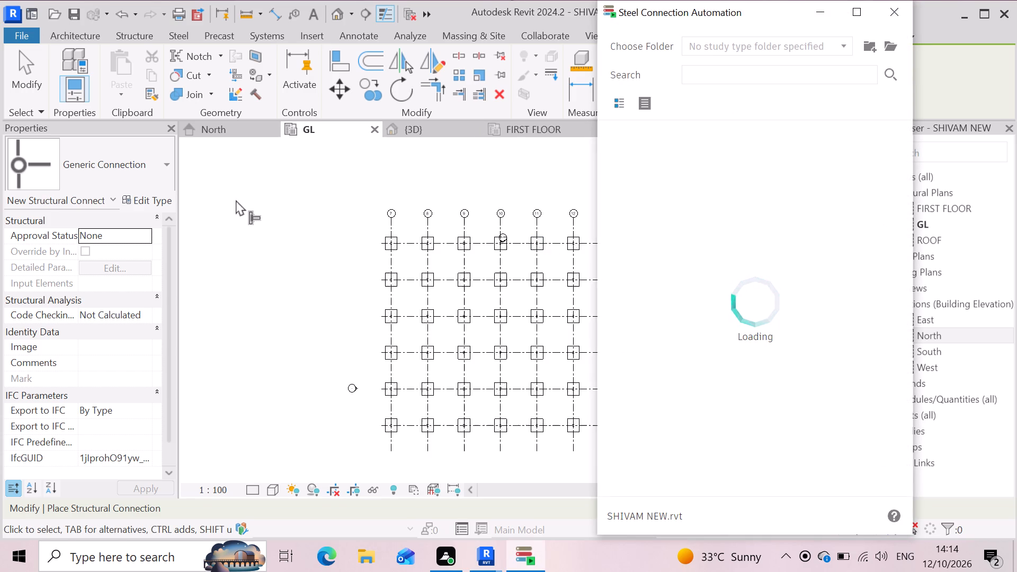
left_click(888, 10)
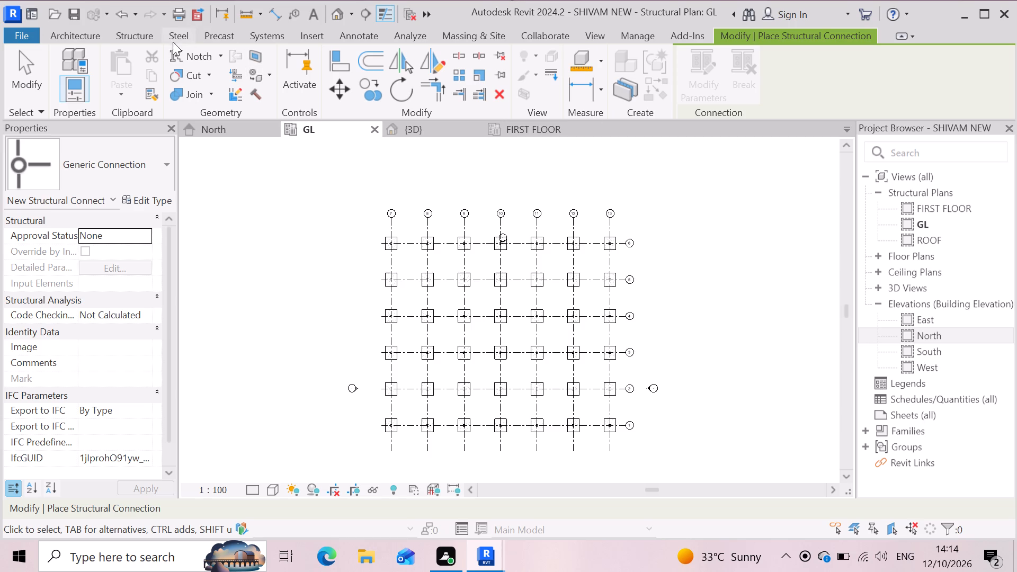
Load all available connections from the All Connections group into the project's Structural Connection Settings.
left_click(135, 30)
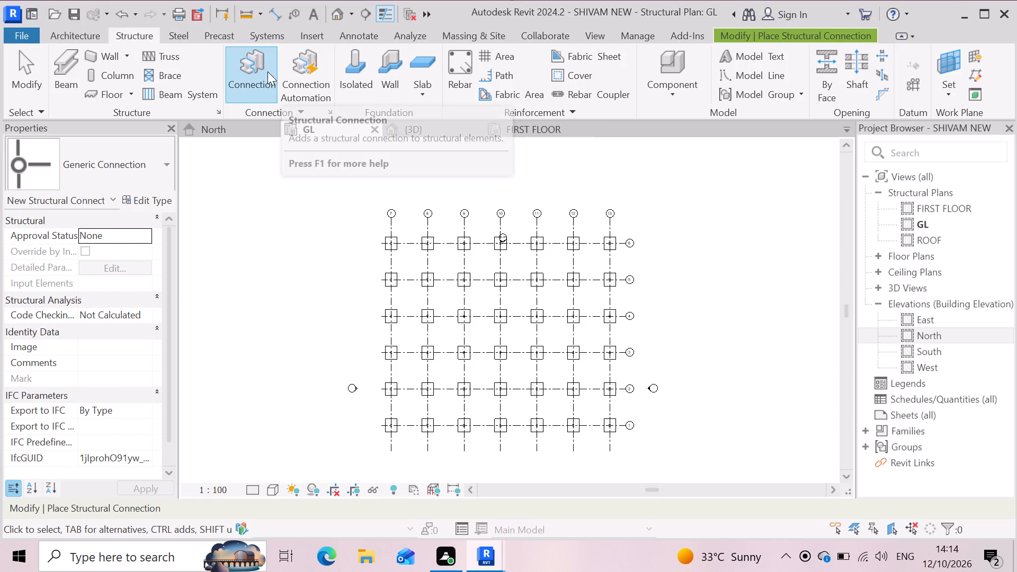
left_click(331, 110)
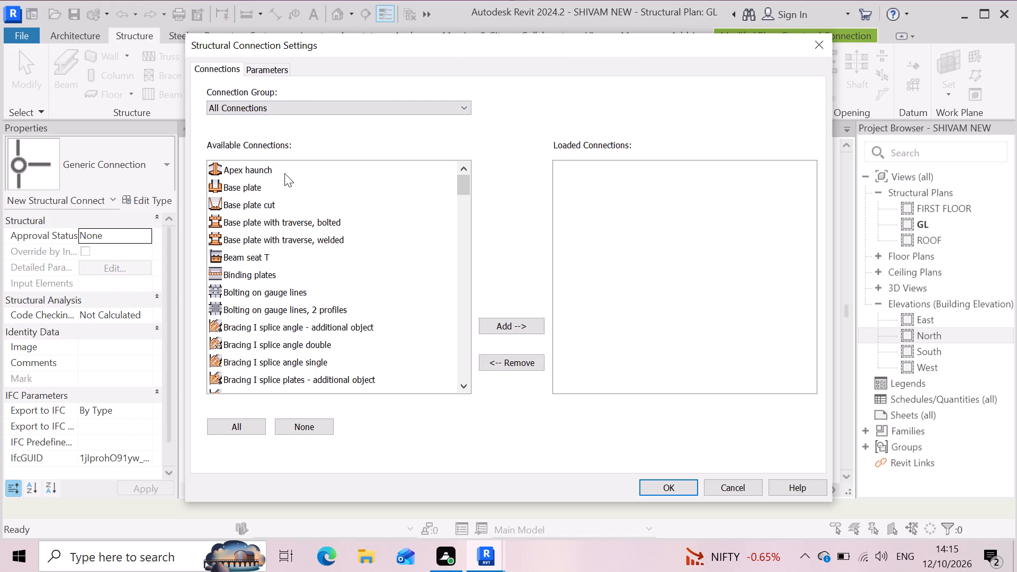
key("ctrl+a")
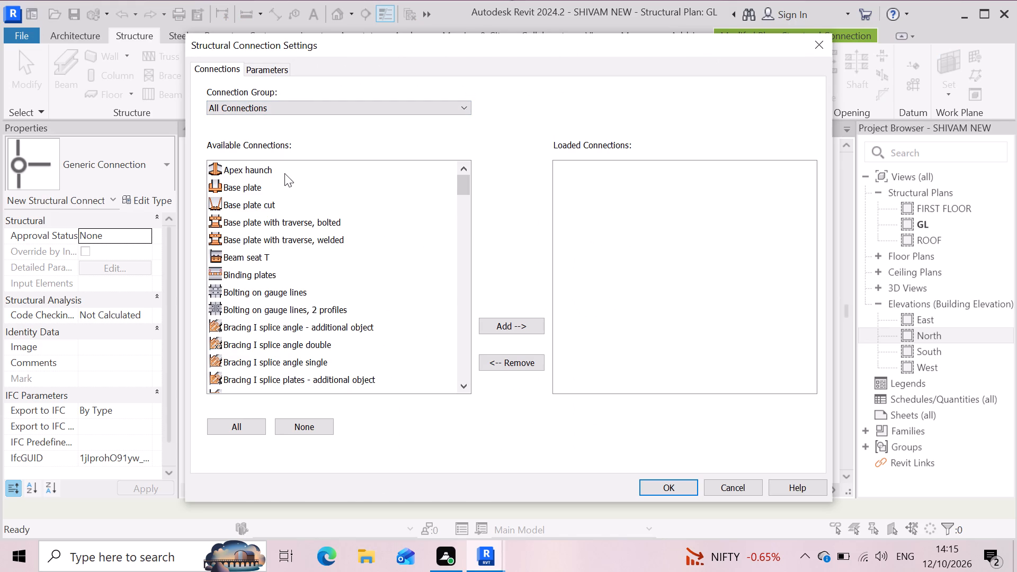
left_click(284, 173)
key("ctrl+a")
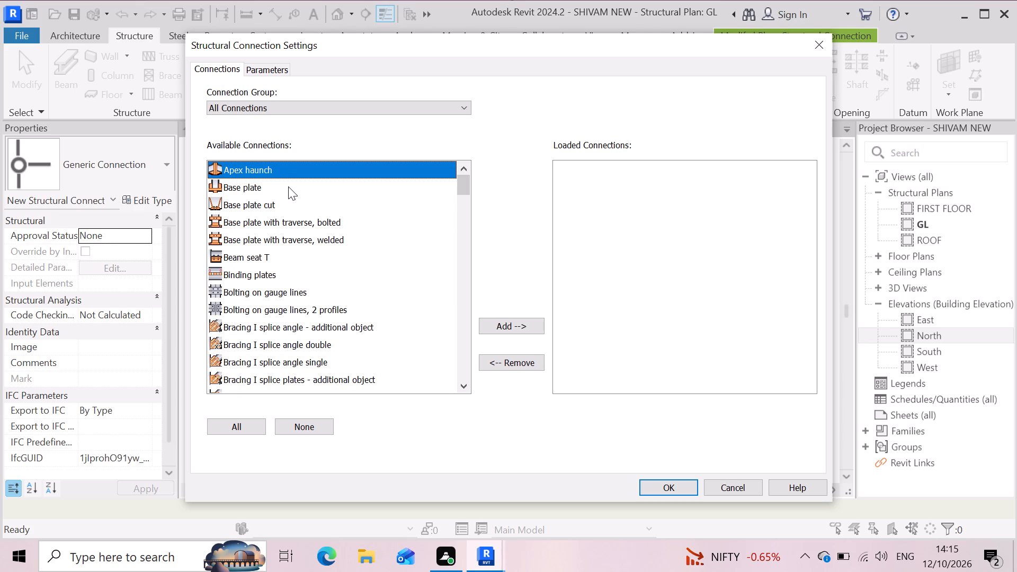
left_click(242, 432)
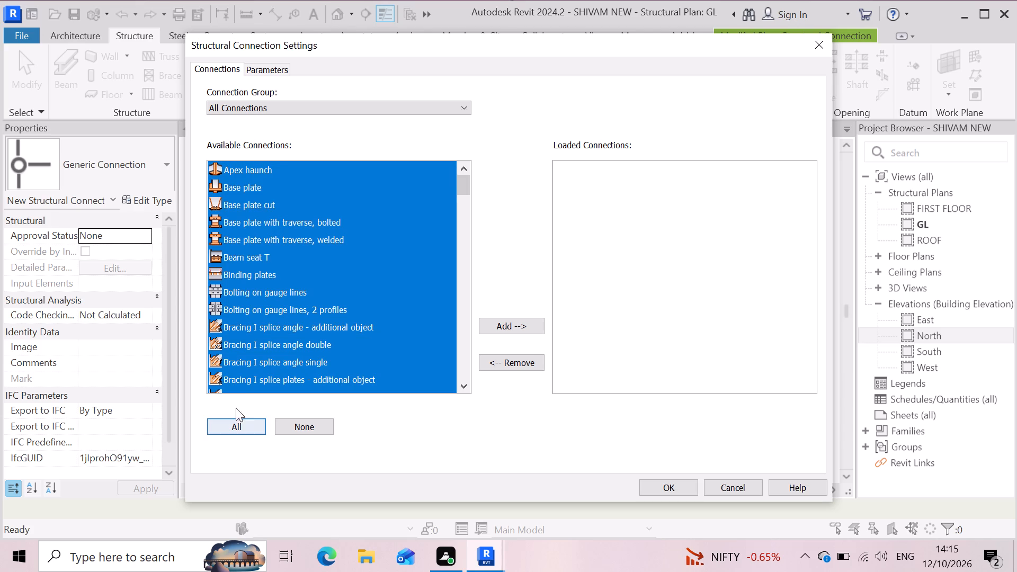
scroll(399, 329, "down", 12)
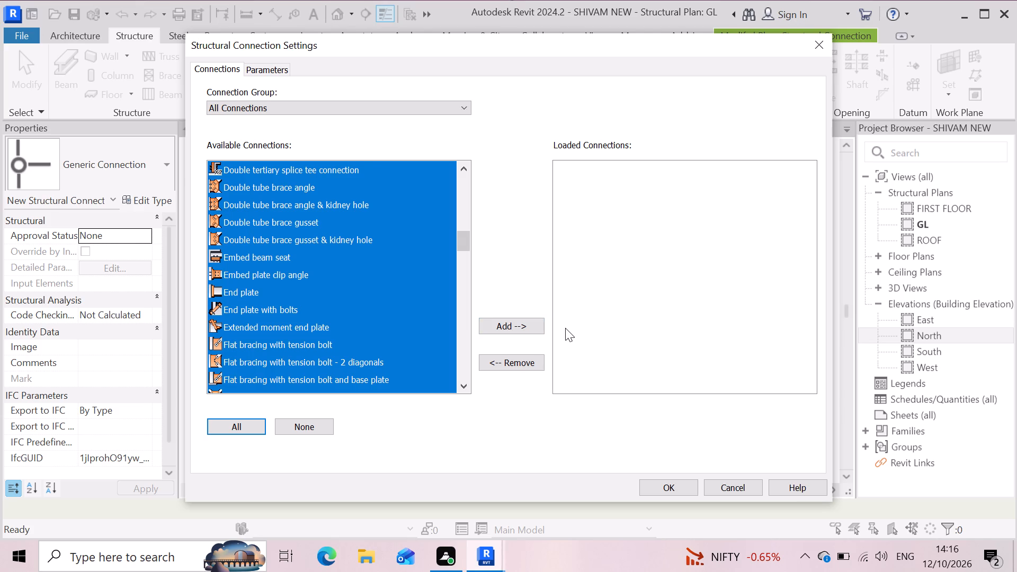
left_click(499, 328)
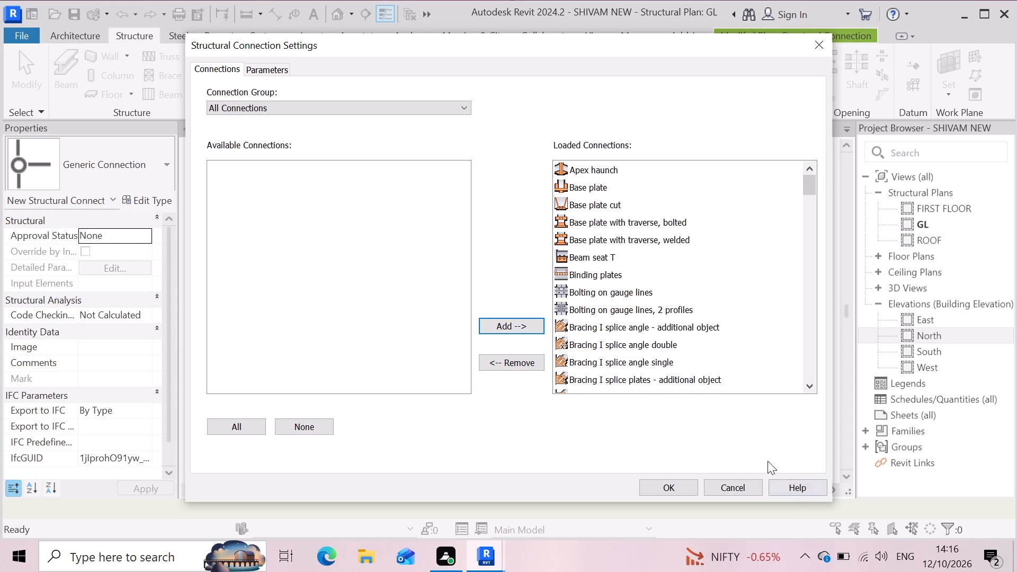
left_click(684, 488)
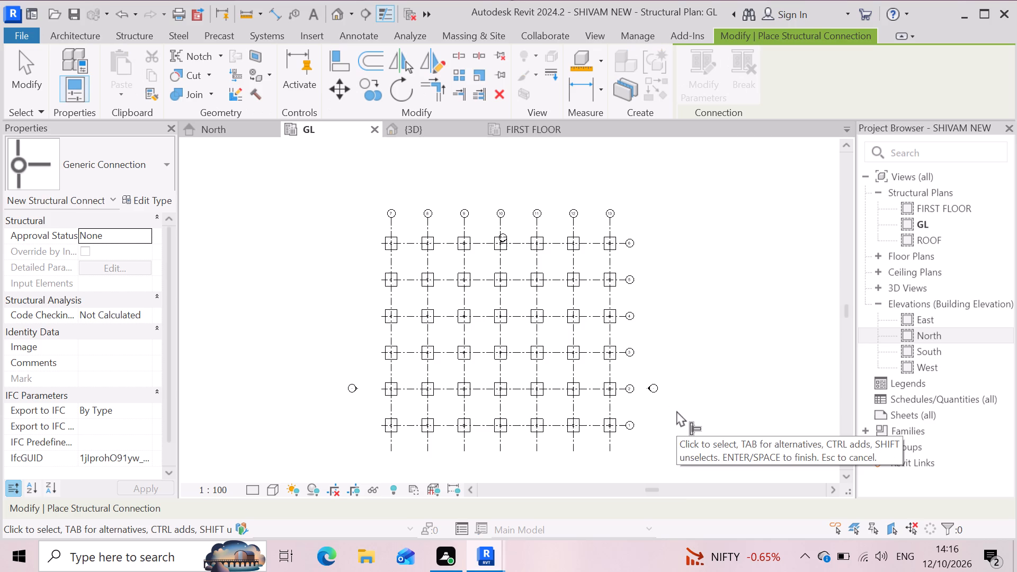
Place a Generic Connection in the 3D view between the corner UC305x305x97 column at grid 1 and its rectangular footing.
left_click(431, 127)
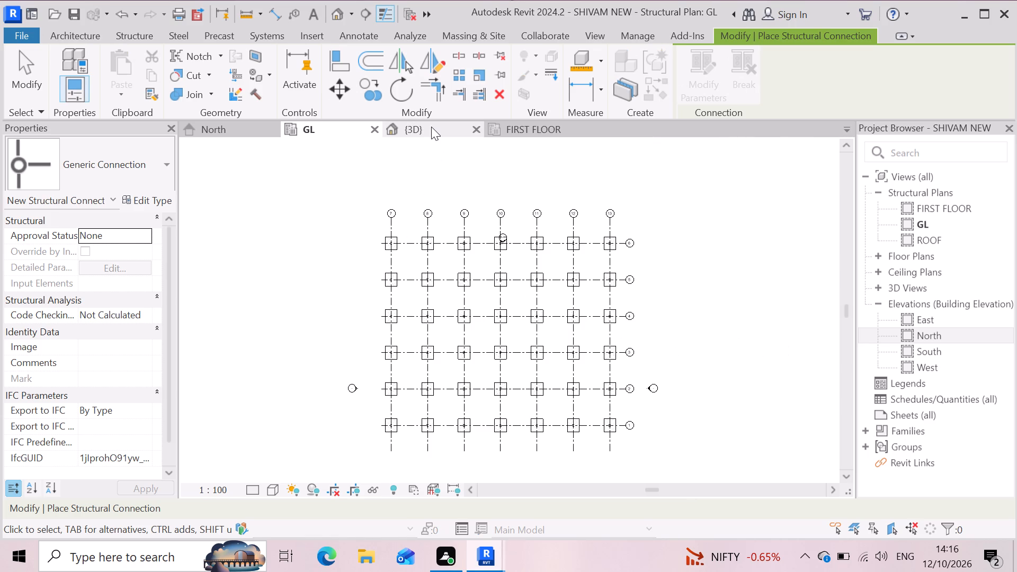
scroll(379, 422, "up", 3)
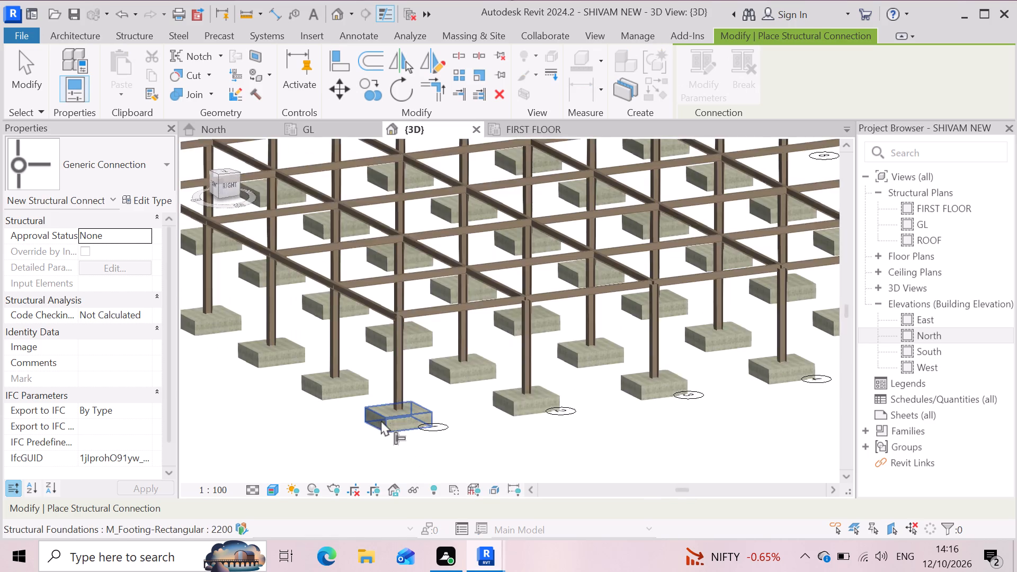
scroll(422, 391, "down", 6)
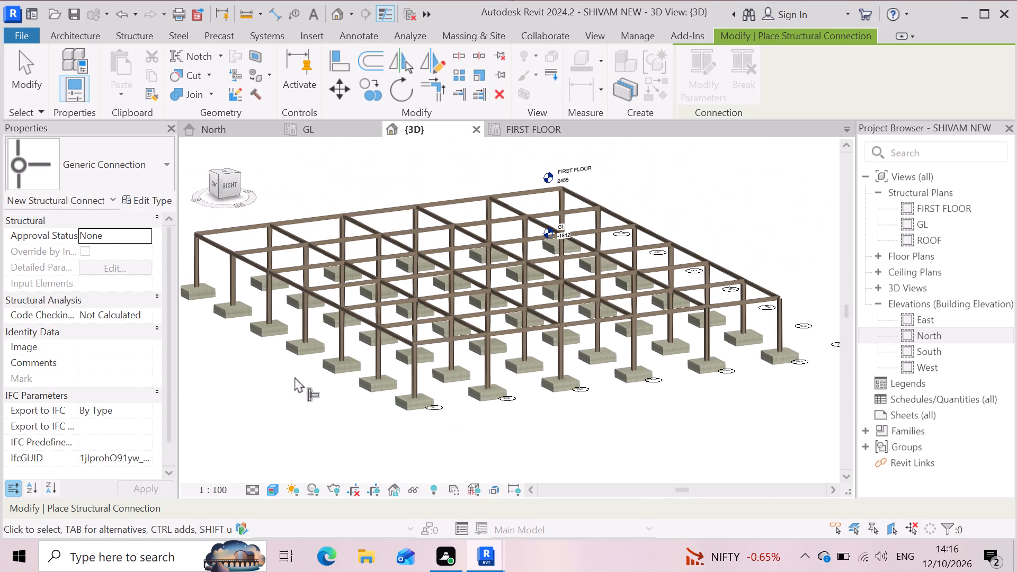
scroll(209, 291, "up", 1)
scroll(498, 403, "down", 2)
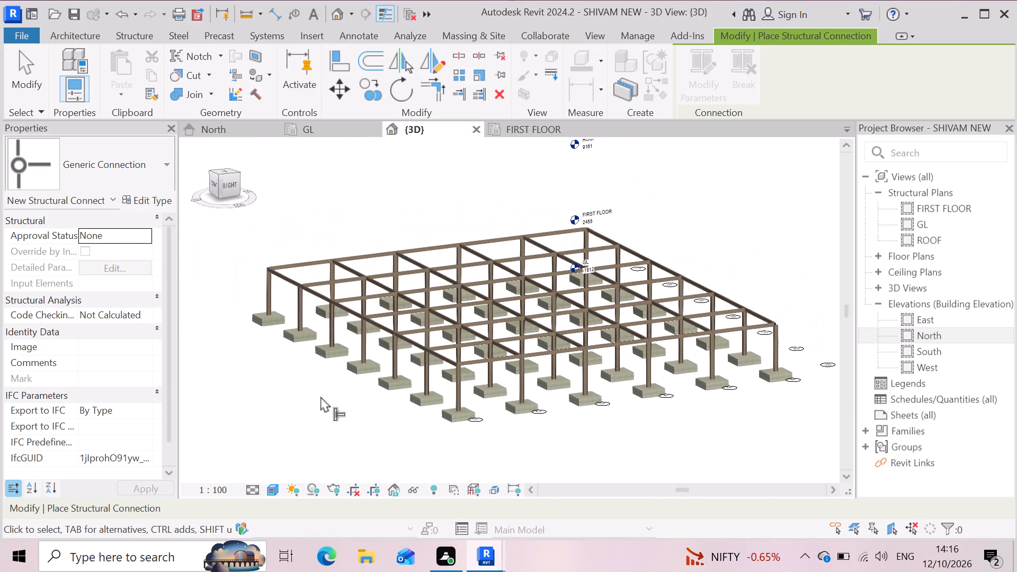
scroll(478, 437, "up", 4)
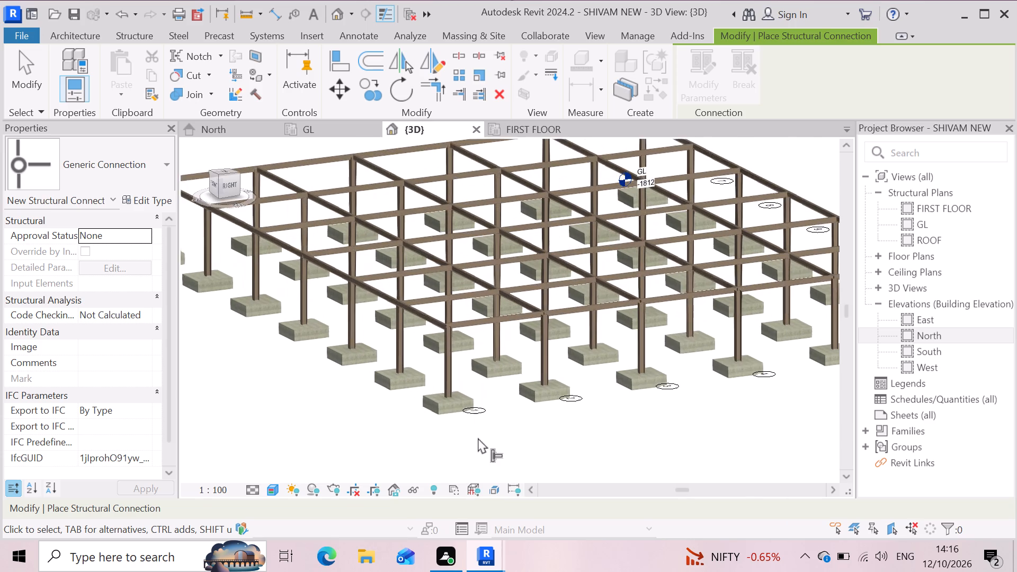
left_click(438, 403)
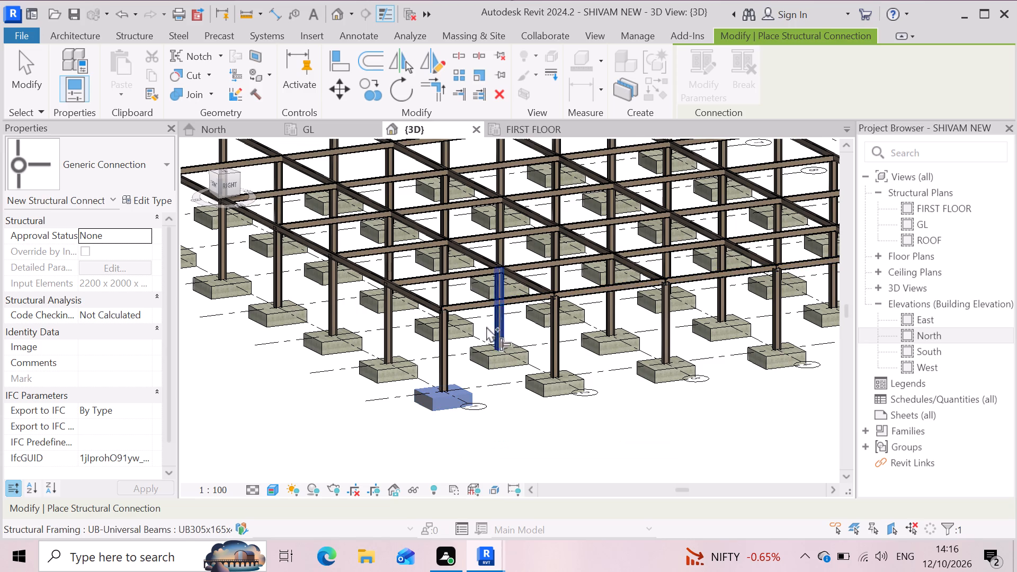
left_click(444, 356, "ctrl")
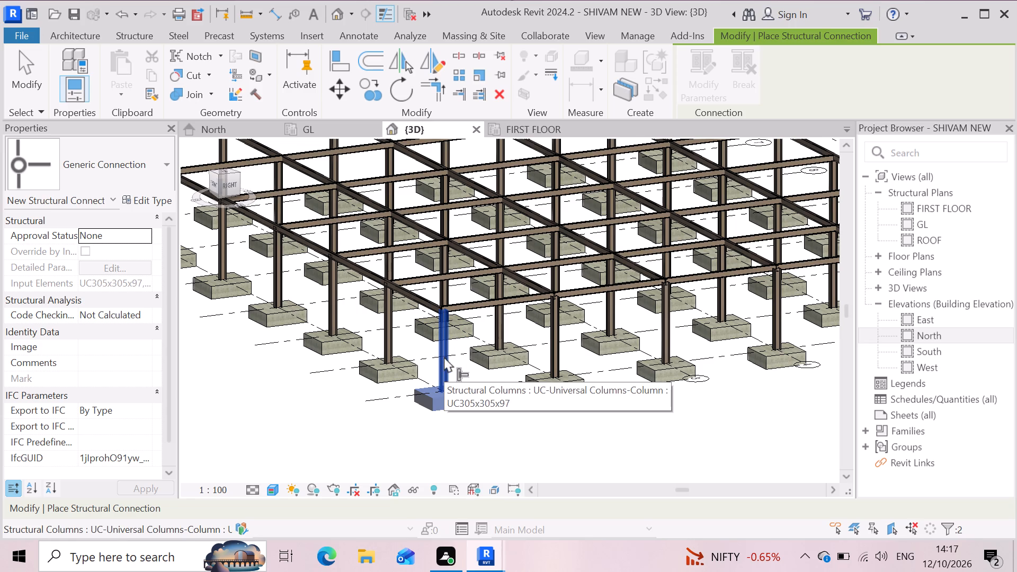
key("Return")
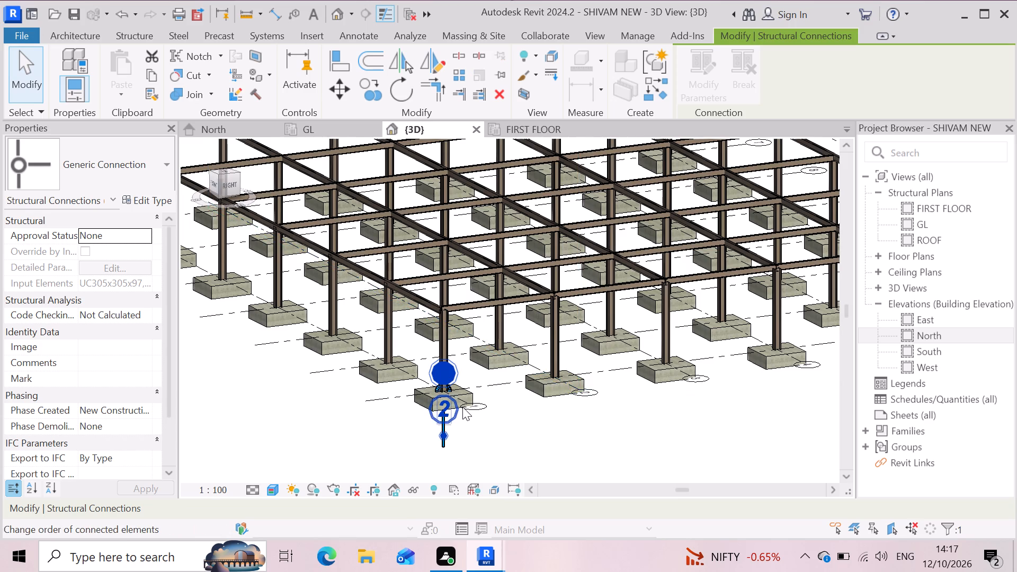
Set the 3D view to Fine detail level and Wireframe visual style to expose the new connection at the corner footing.
scroll(462, 407, "up", 3)
scroll(423, 425, "down", 4)
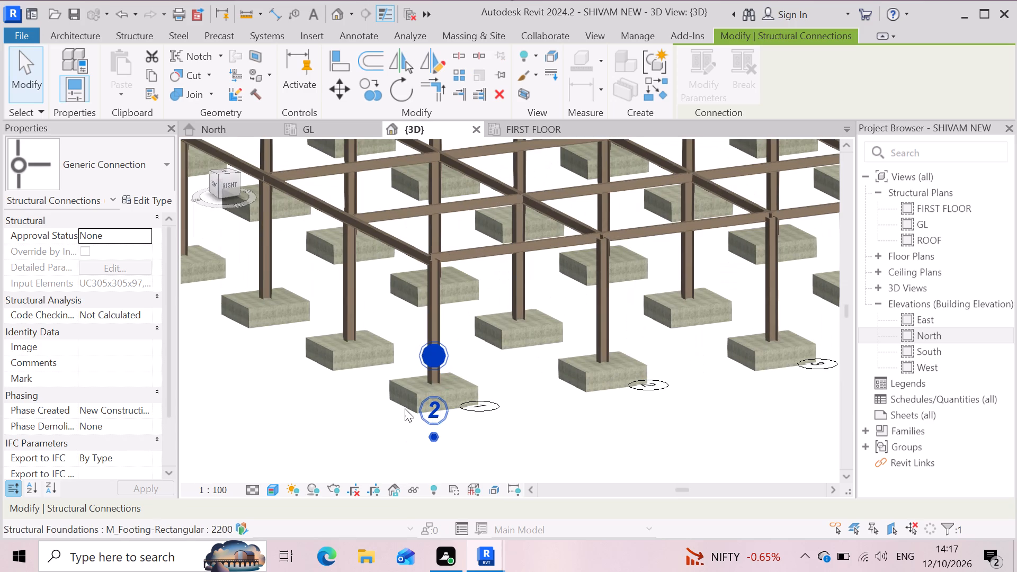
scroll(440, 351, "down", 1)
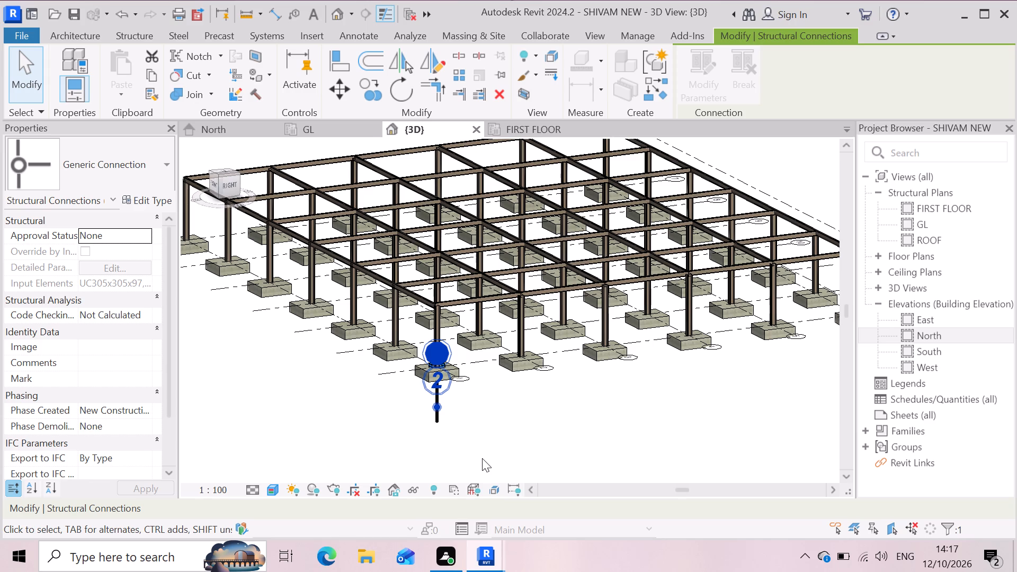
scroll(427, 405, "up", 2)
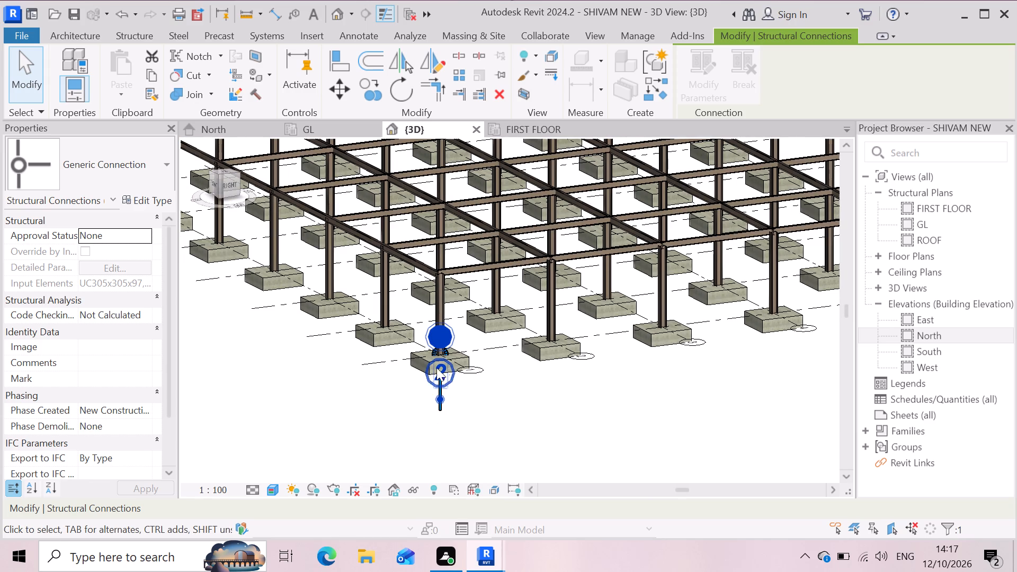
scroll(443, 347, "up", 7)
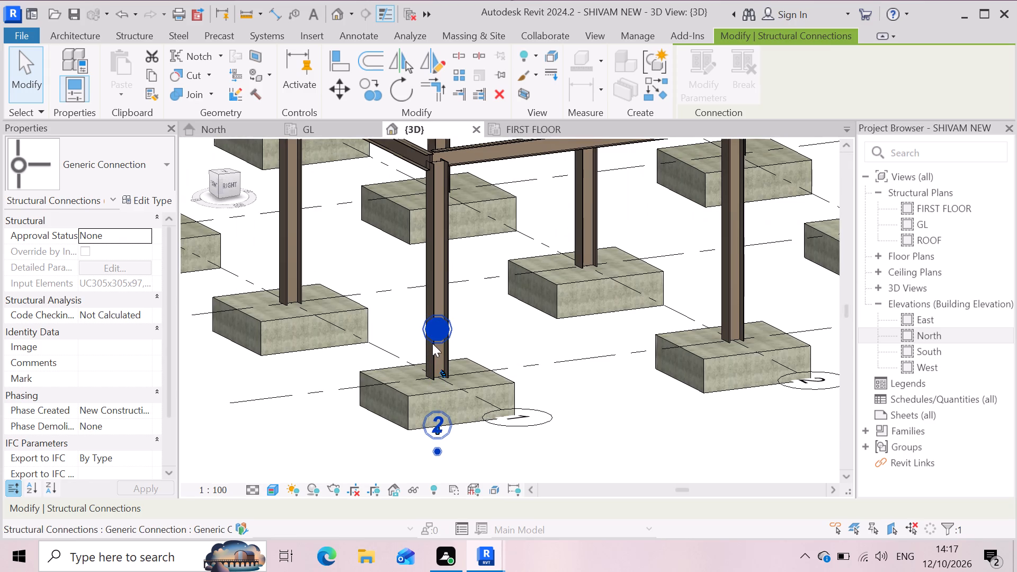
left_click(433, 333)
double_click(438, 332)
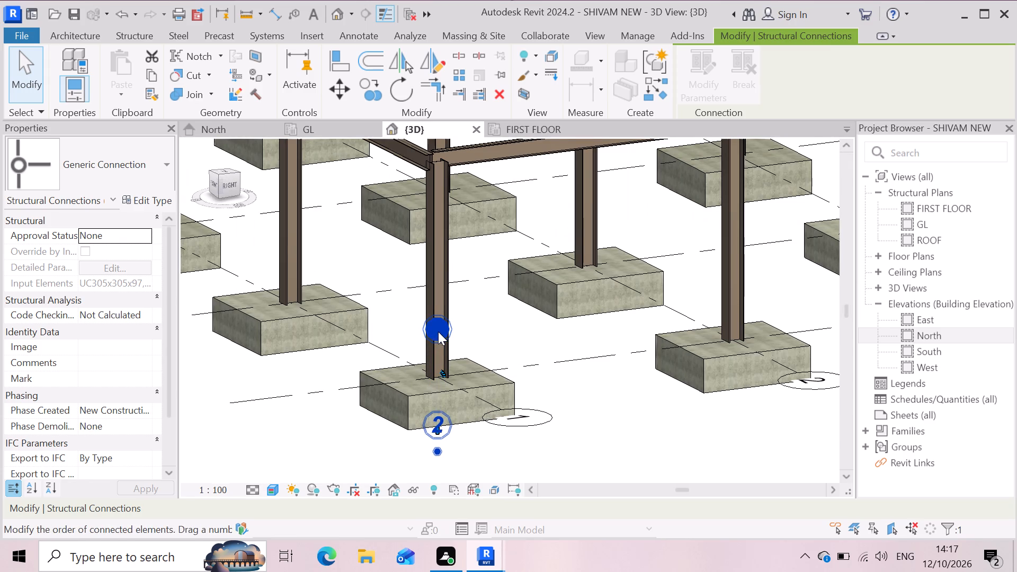
scroll(445, 378, "up", 3)
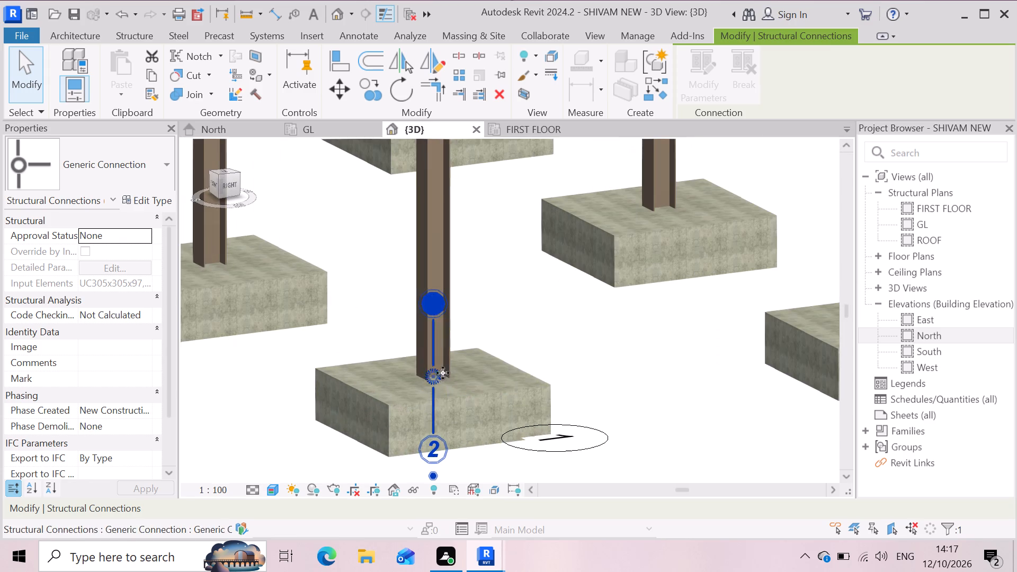
left_click(249, 494)
left_click(266, 478)
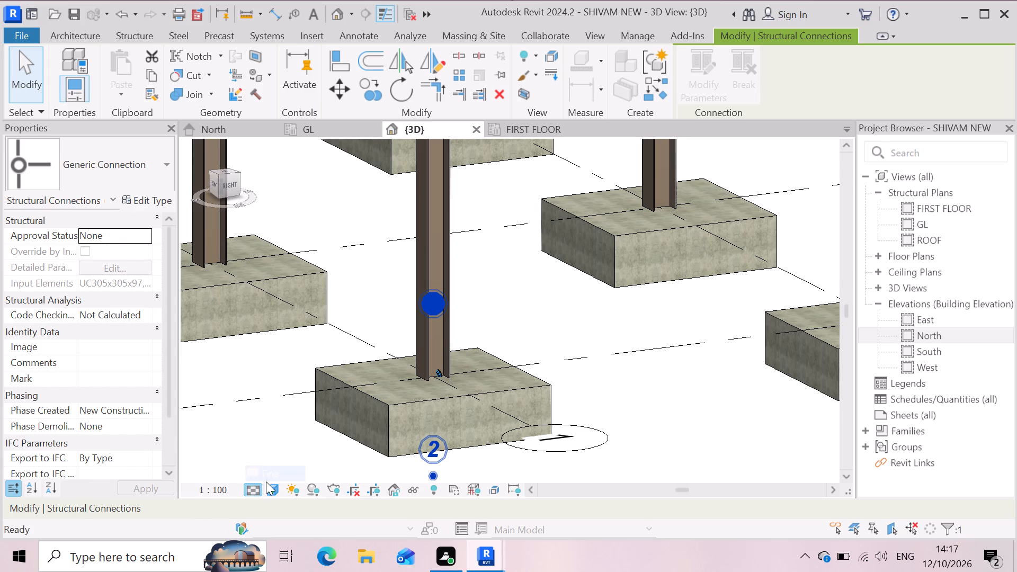
left_click(269, 491)
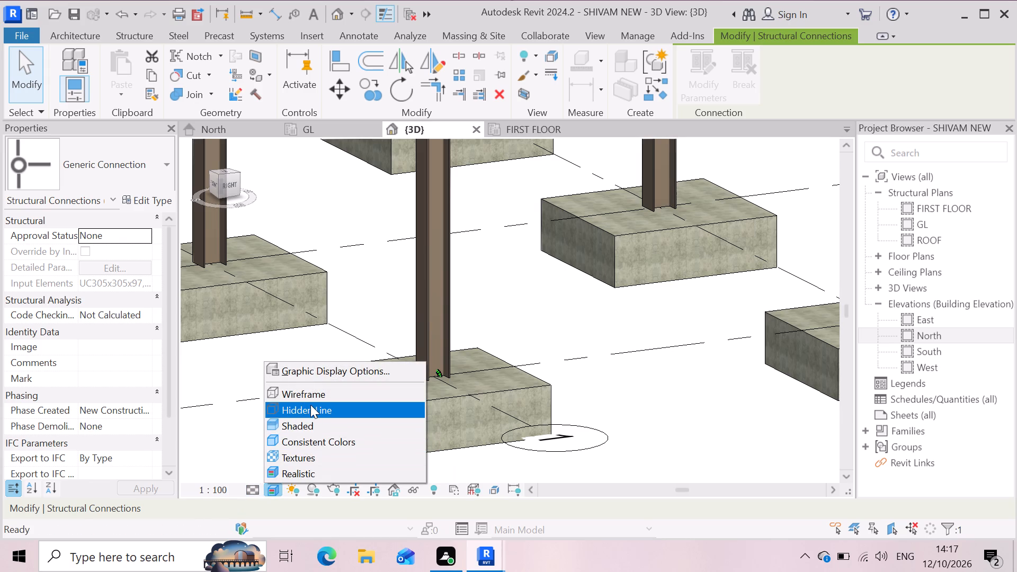
left_click(309, 401)
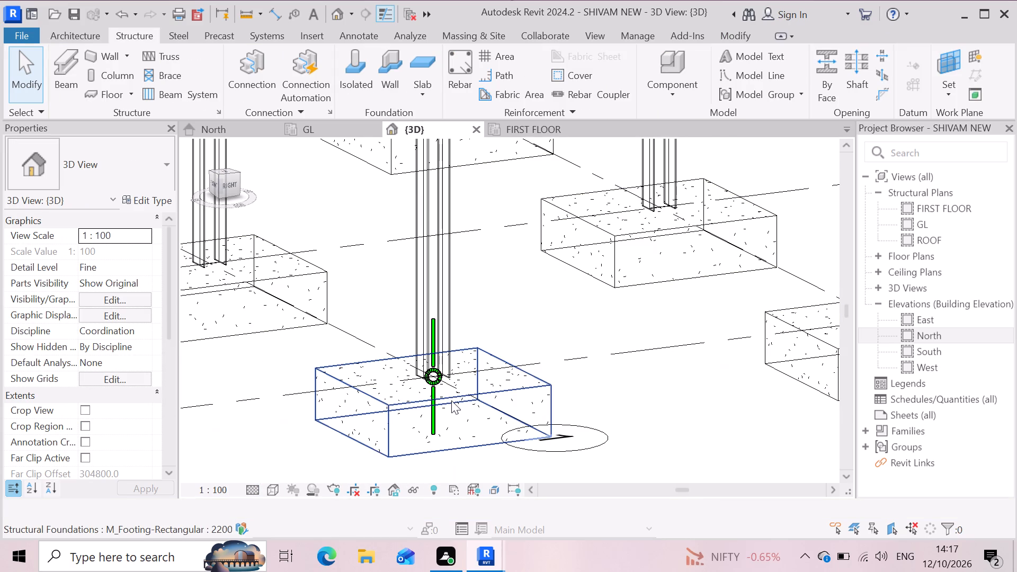
Change the generic connection at the corner column's footing to the Base plate type.
scroll(451, 400, "up", 3)
left_click(422, 369)
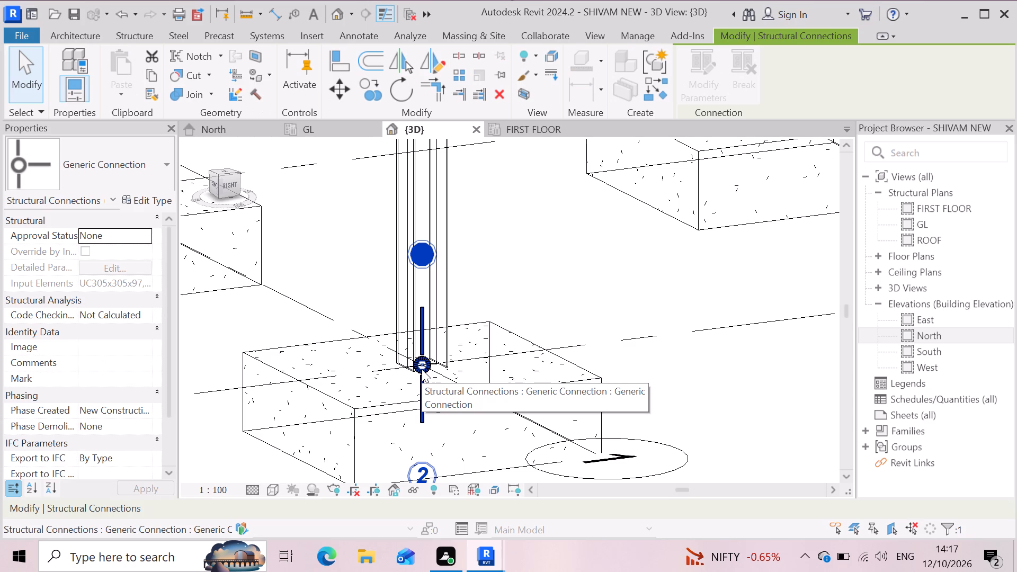
double_click(422, 369)
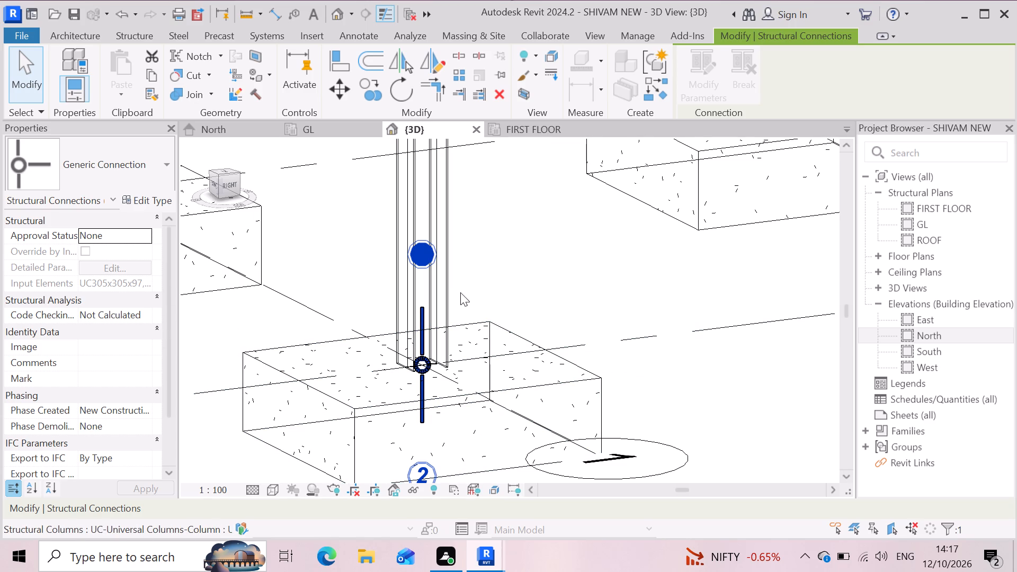
left_click(420, 256)
left_click(420, 256)
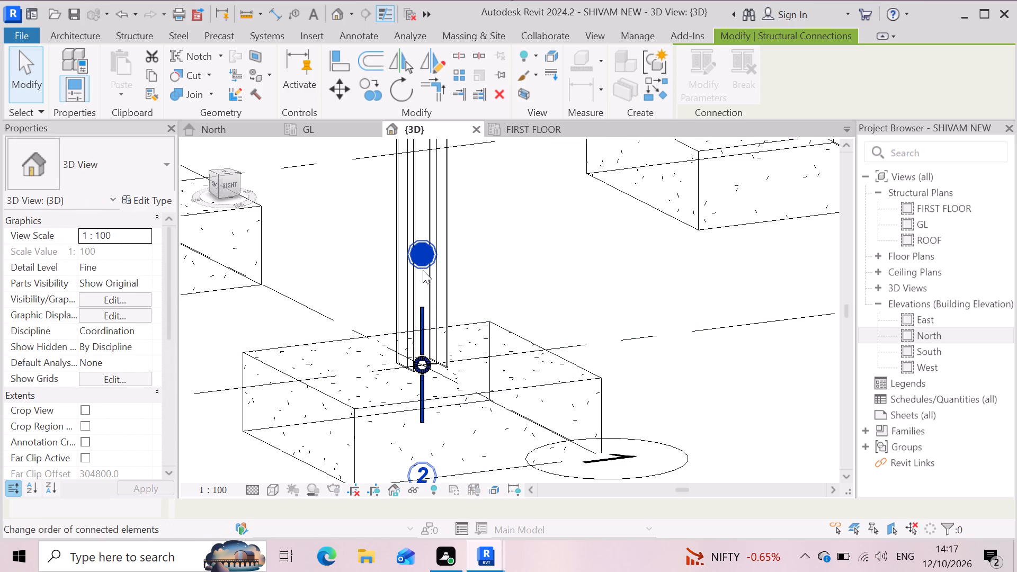
left_click(422, 256)
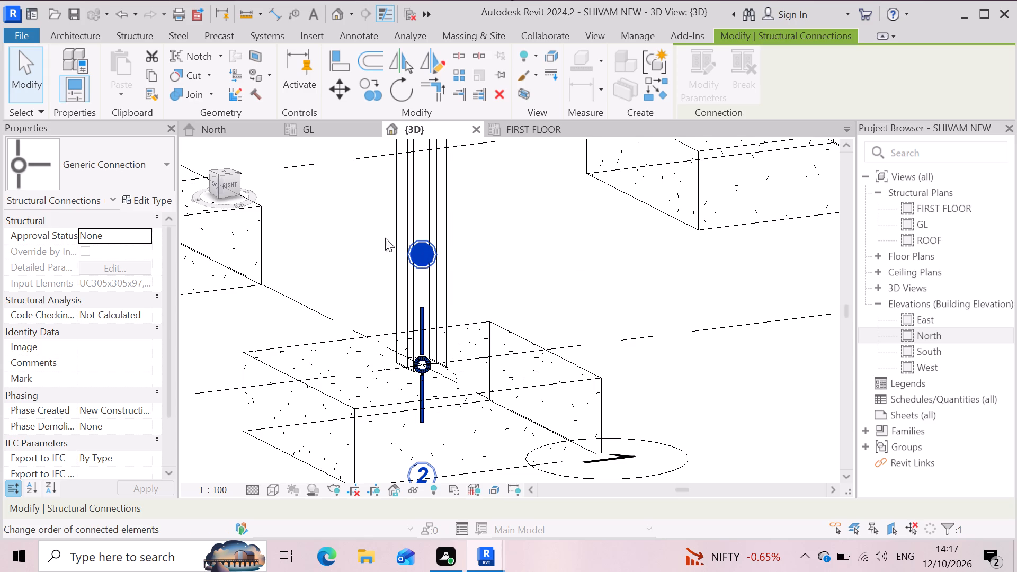
left_click(169, 162)
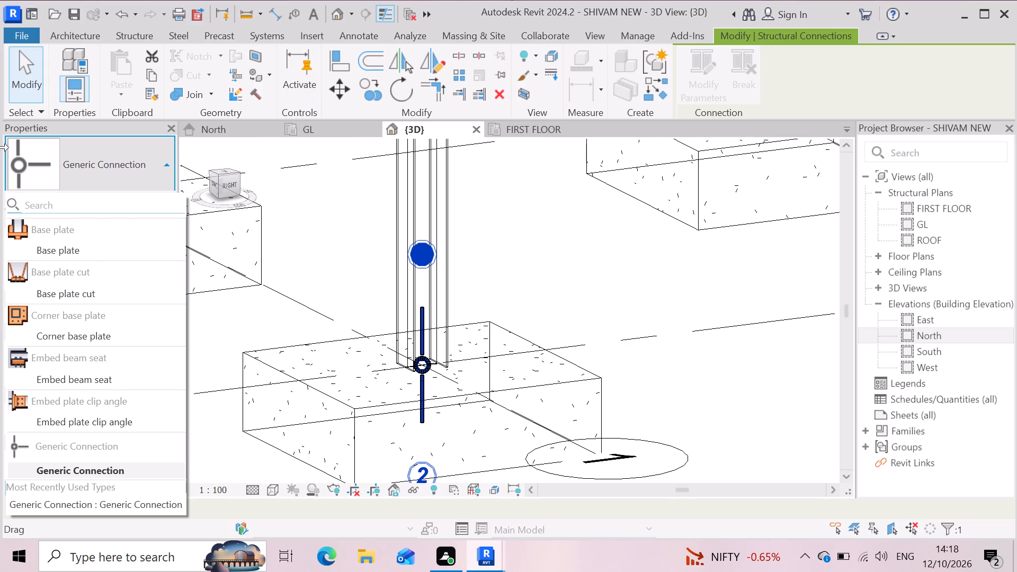
left_click(65, 246)
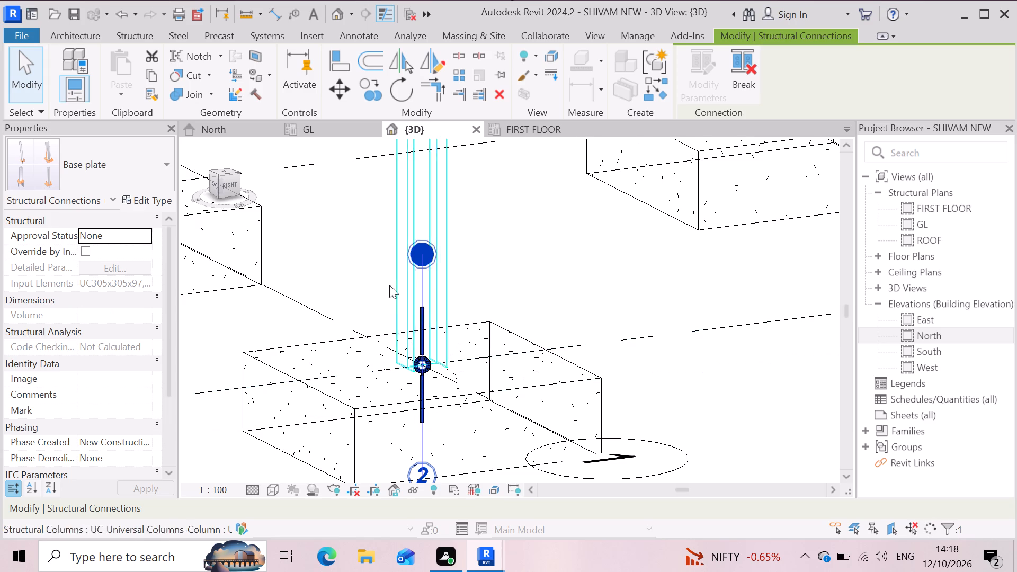
Duplicate the Base plate connection type as Base plate 2.
left_click(147, 195)
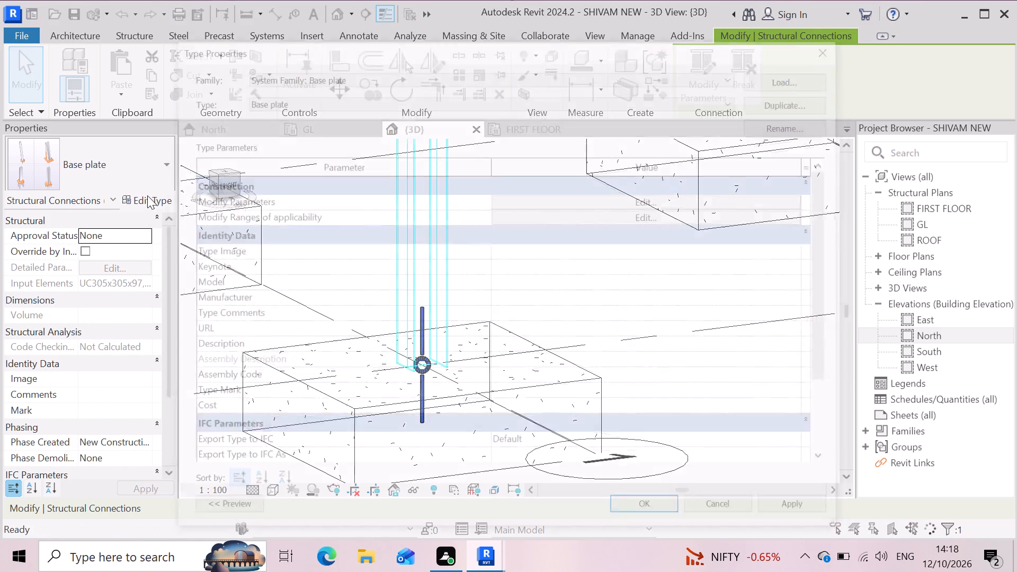
left_click(802, 101)
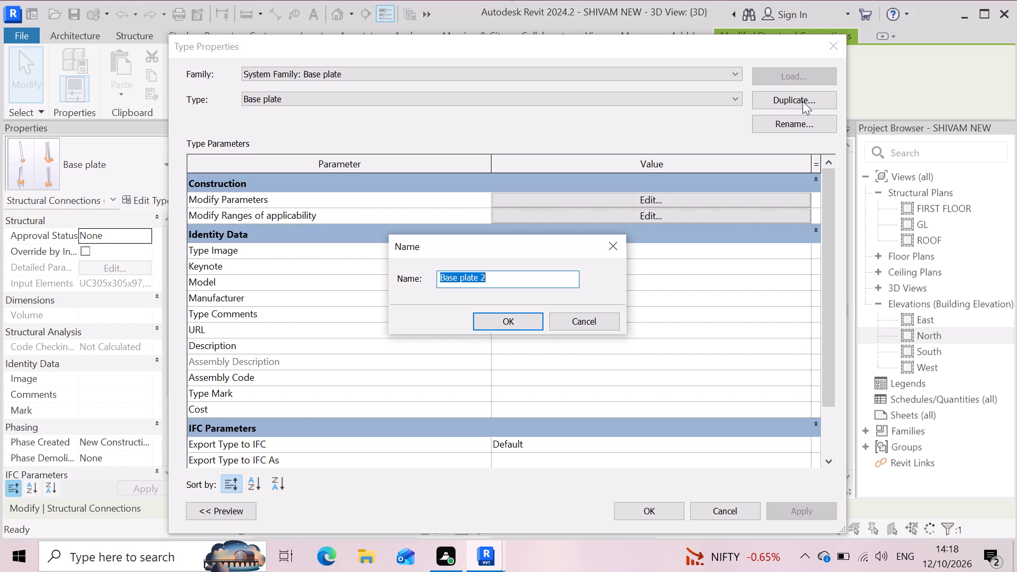
left_click(505, 317)
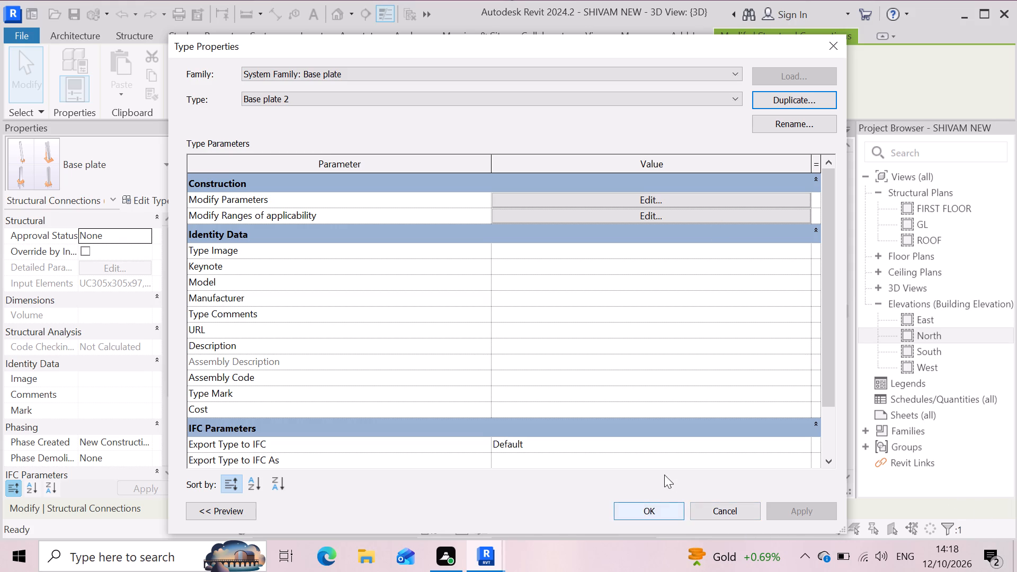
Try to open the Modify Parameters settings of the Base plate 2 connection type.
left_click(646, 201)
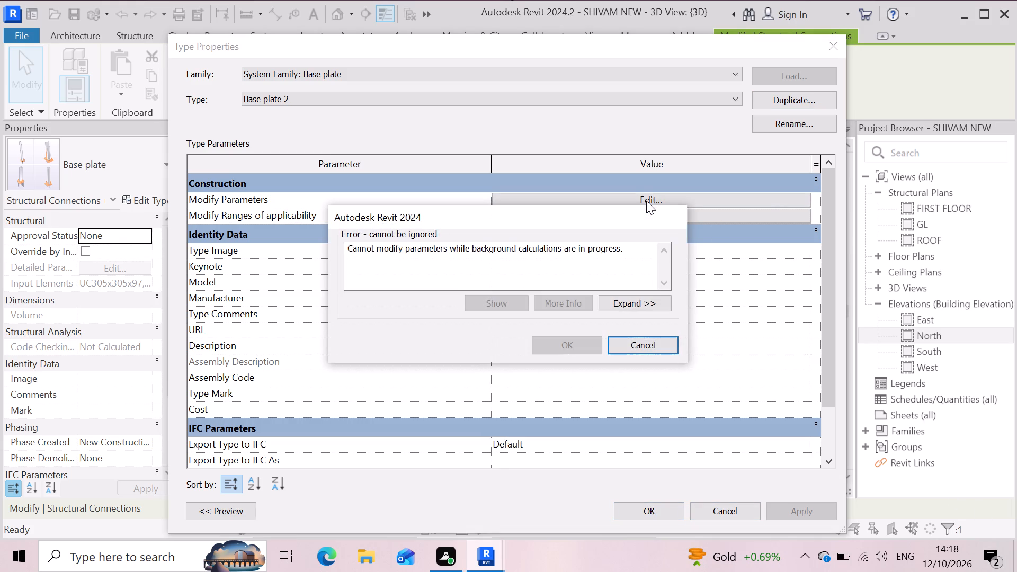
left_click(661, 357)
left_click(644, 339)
Apply the Base plate 2 type to the connection at the corner column's footing.
left_click(662, 505)
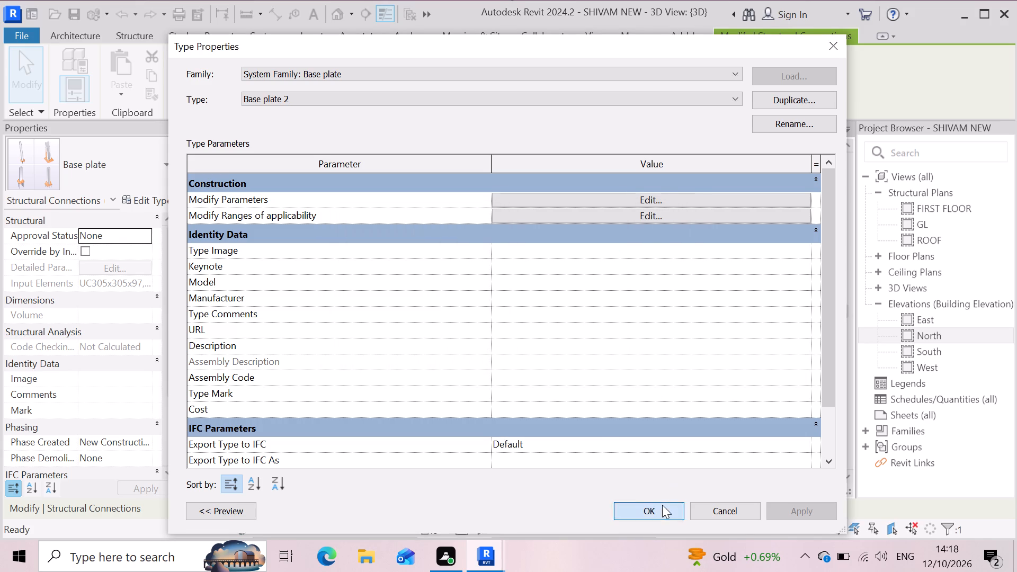
left_click(510, 367)
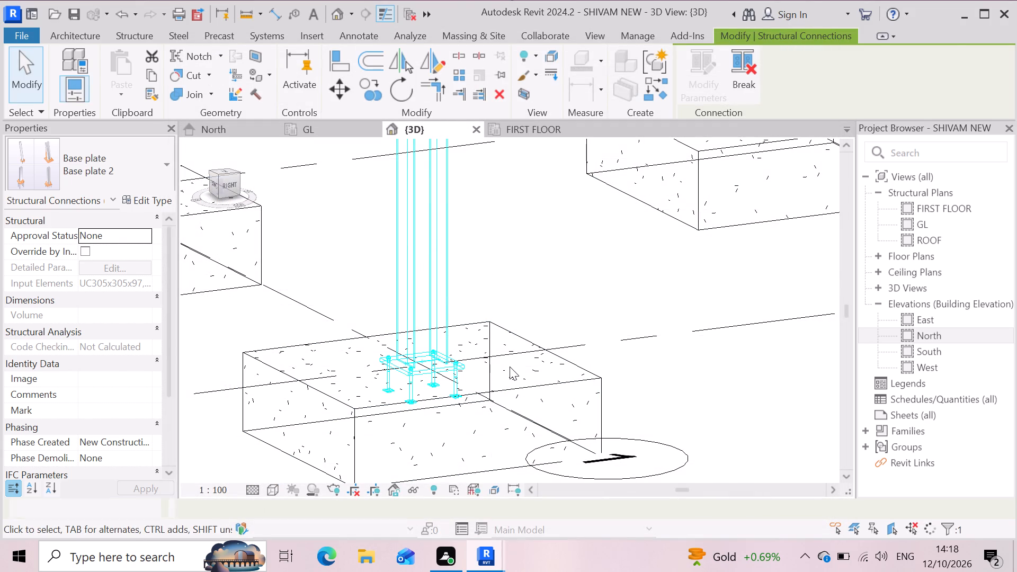
Set the 3D view to the Realistic visual style, keeping the Fine detail level.
scroll(426, 398, "up", 6)
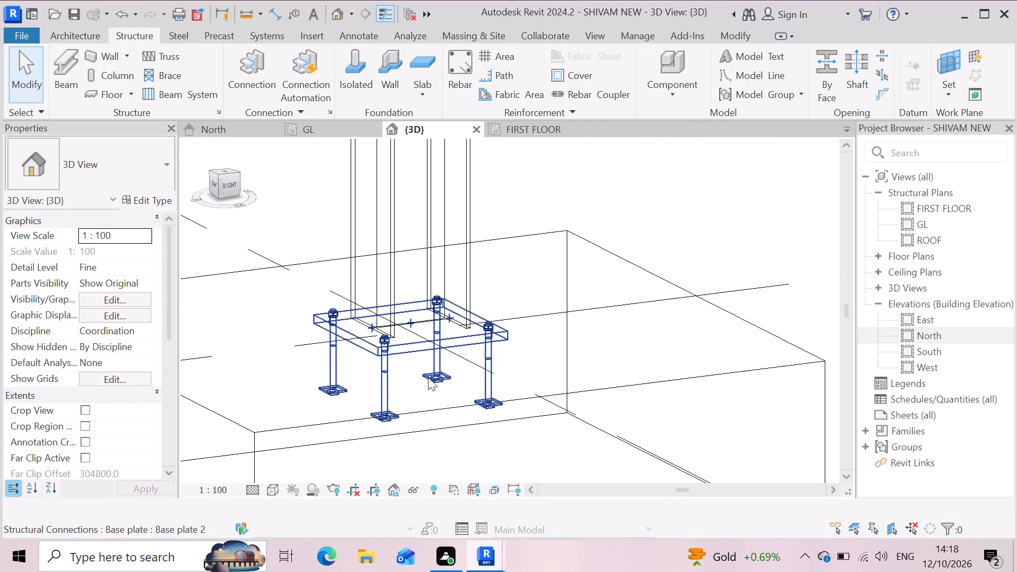
scroll(454, 302, "down", 1)
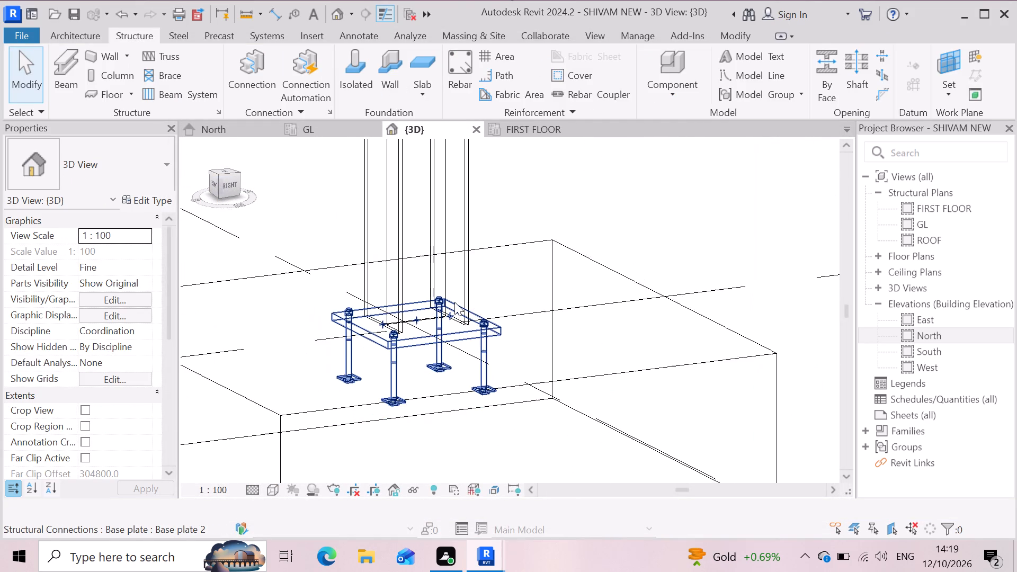
scroll(454, 302, "down", 5)
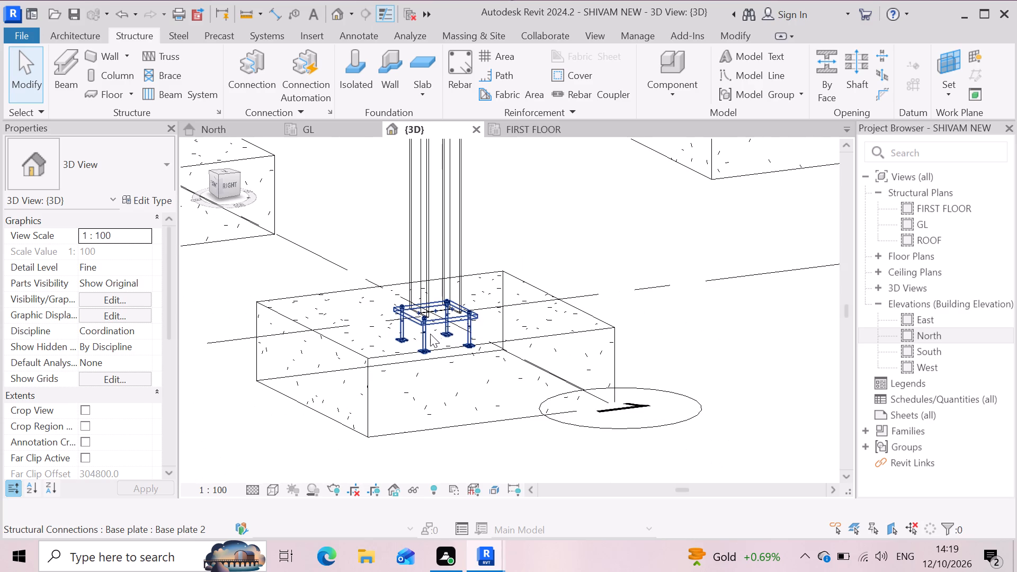
left_click(430, 334)
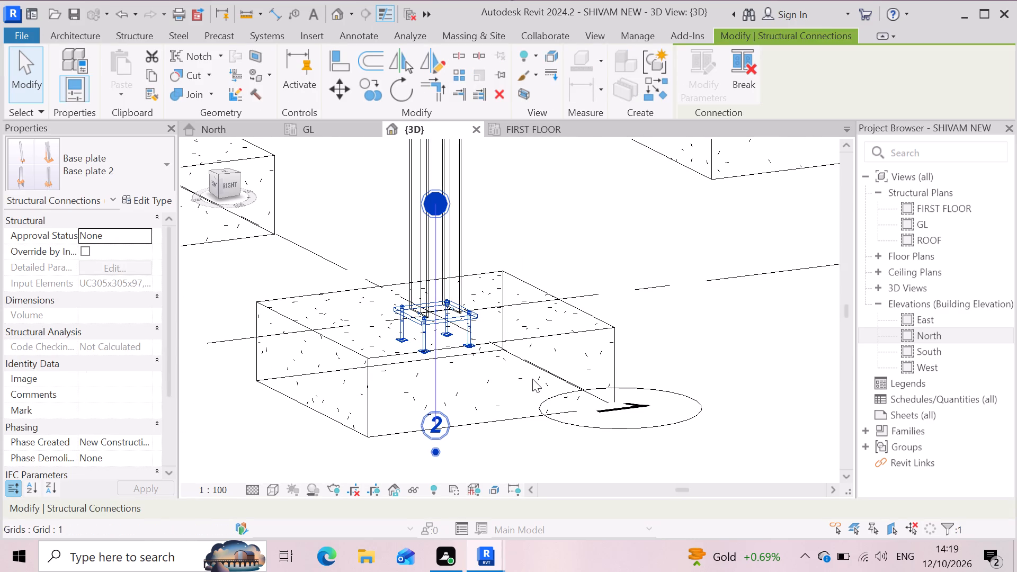
left_click(255, 489)
left_click(264, 477)
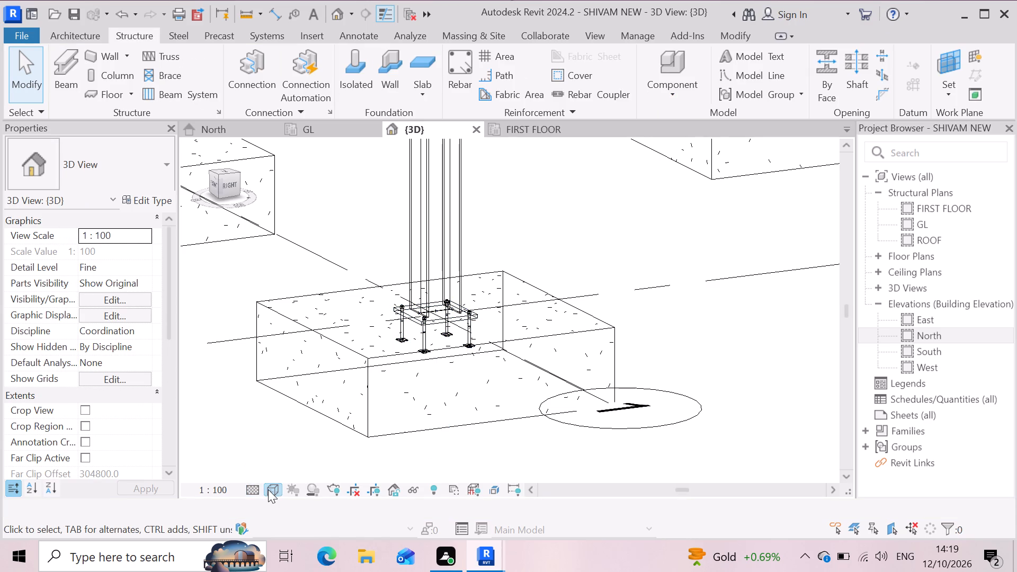
left_click(268, 489)
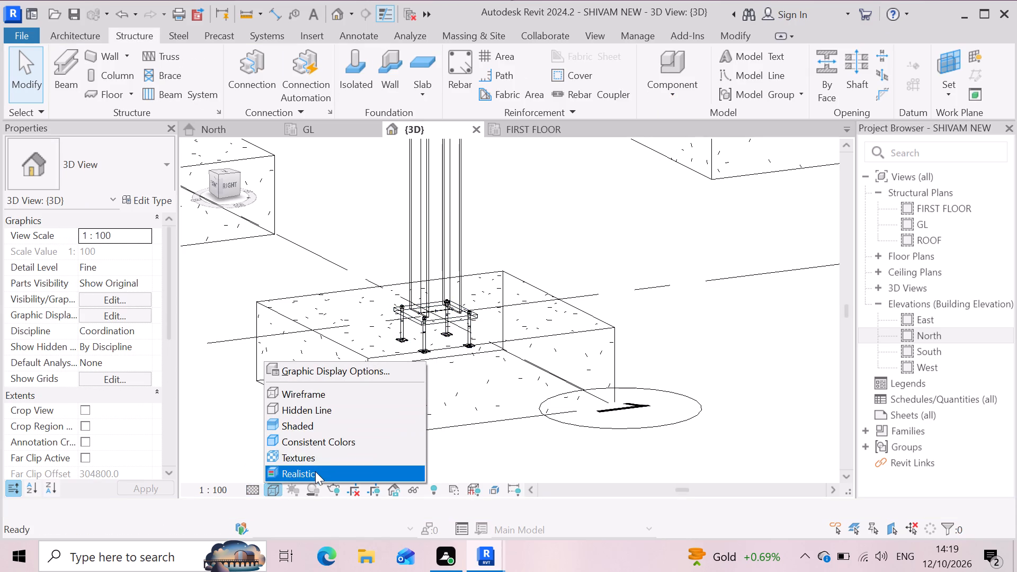
left_click(315, 471)
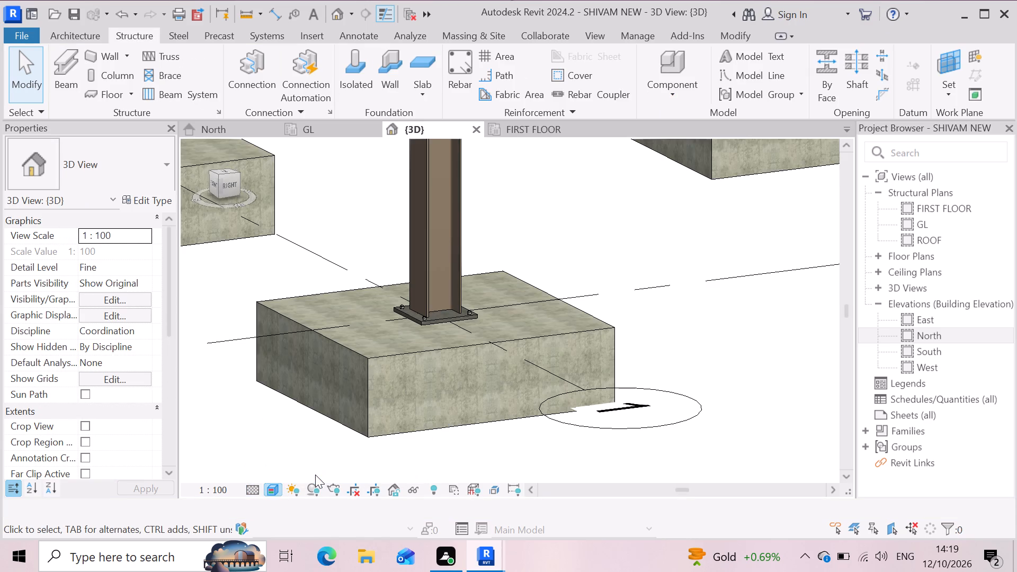
Examine the base plate between the grid 1 corner column and its footing in the Realistic 3D view.
scroll(382, 428, "down", 6)
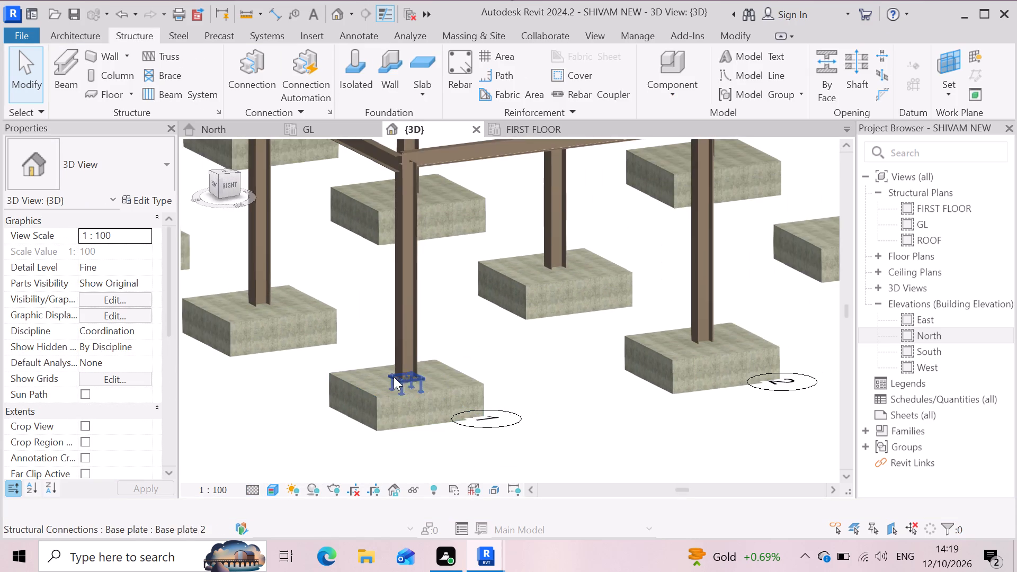
scroll(399, 367, "up", 15)
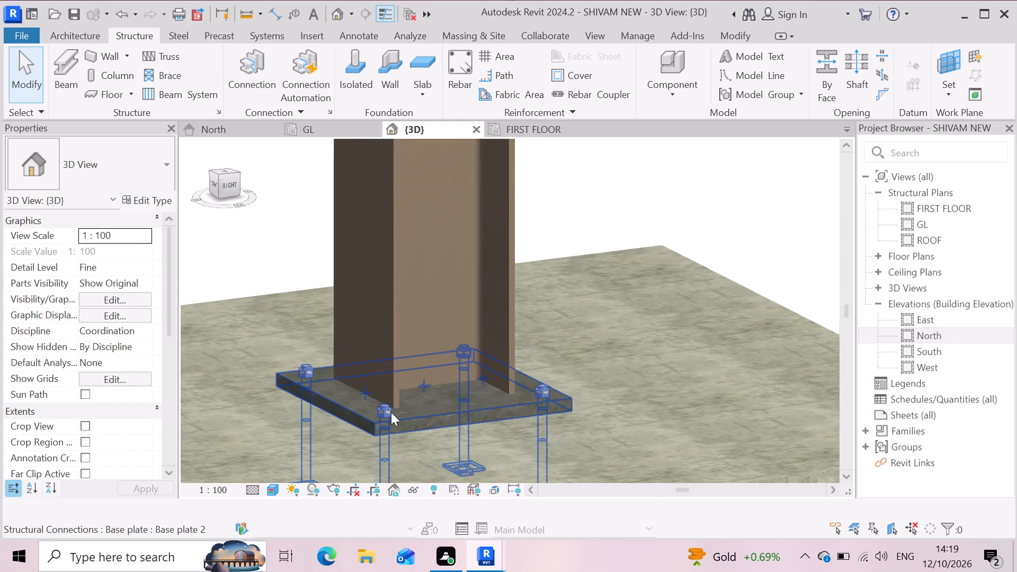
scroll(398, 389, "down", 7)
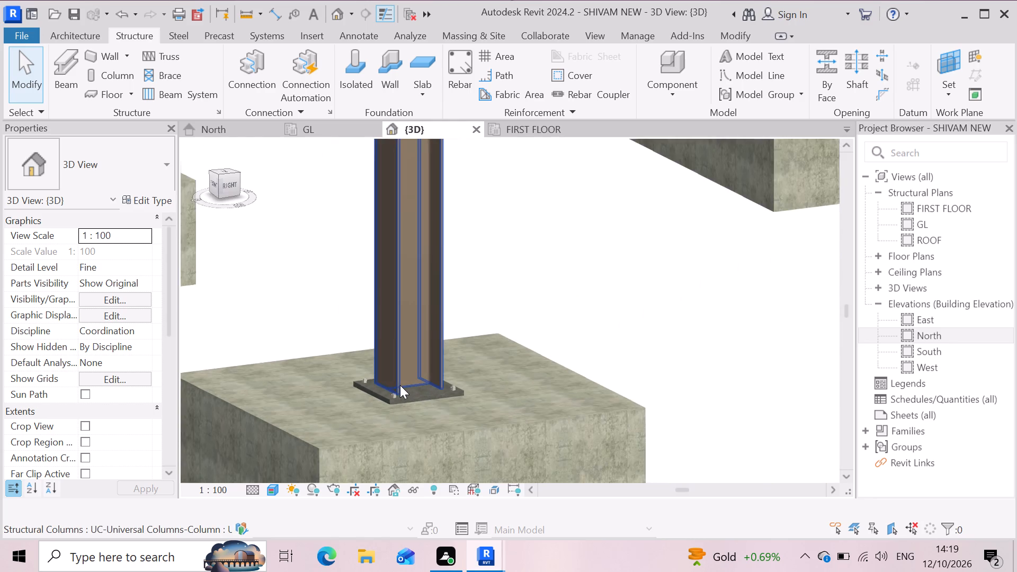
scroll(400, 385, "down", 7)
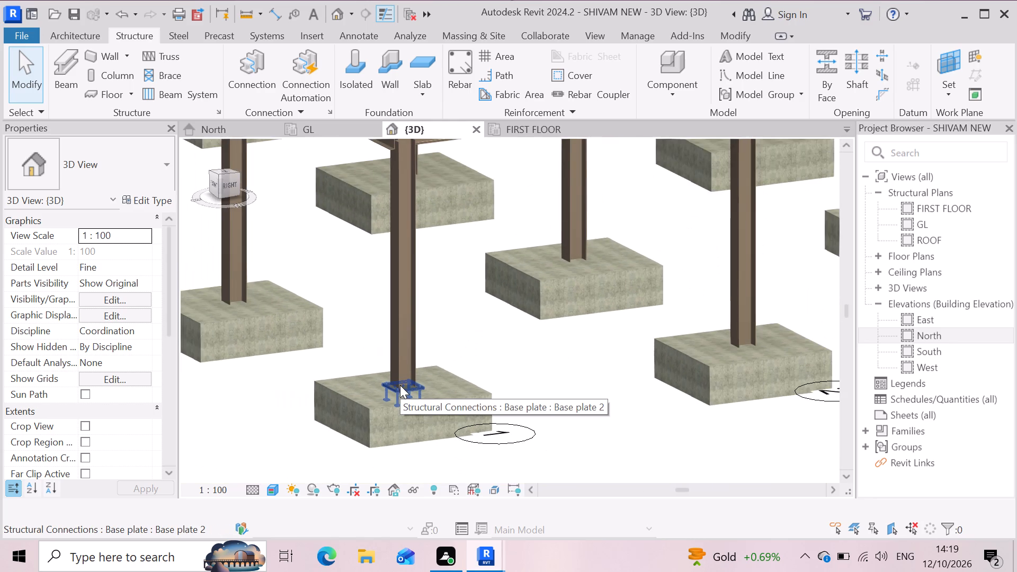
scroll(400, 385, "up", 3)
scroll(393, 282, "down", 2)
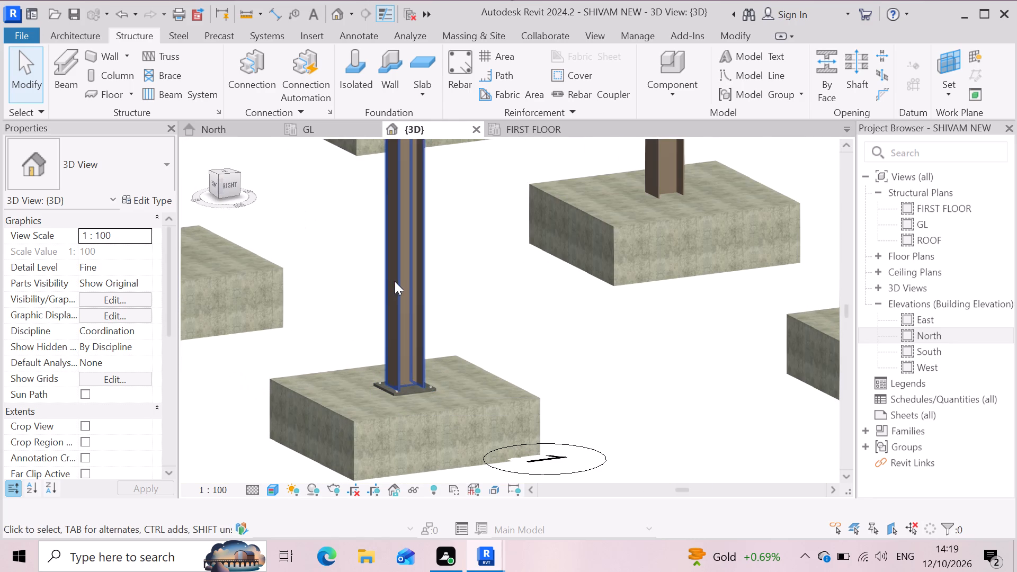
scroll(395, 281, "down", 3)
scroll(392, 306, "up", 6)
scroll(408, 354, "up", 3)
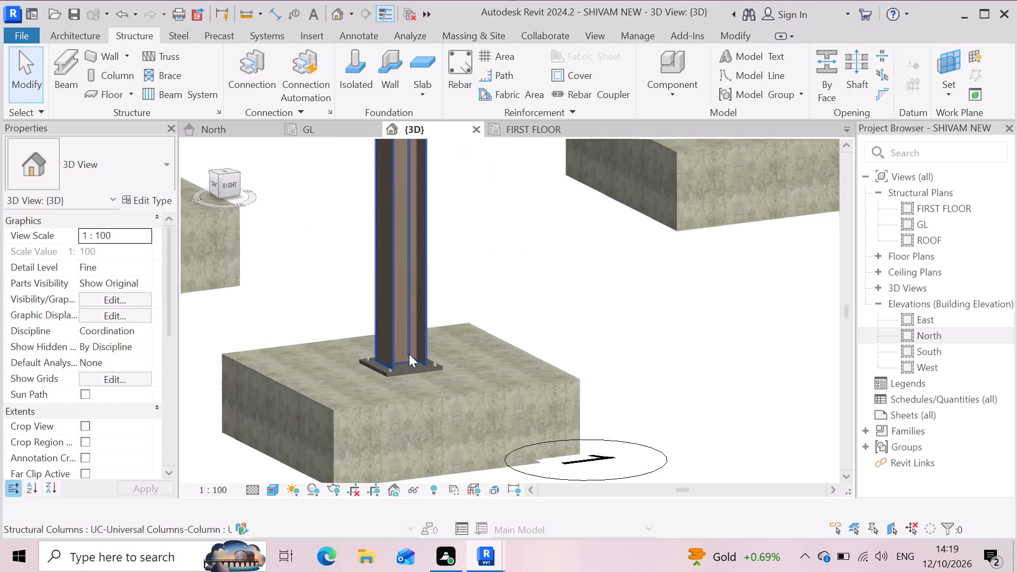
scroll(409, 354, "up", 3)
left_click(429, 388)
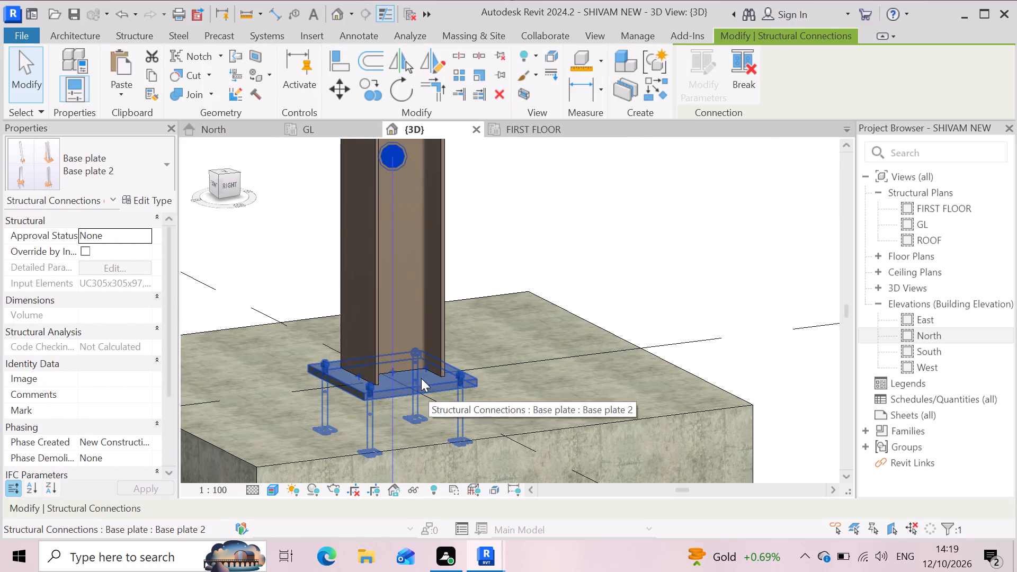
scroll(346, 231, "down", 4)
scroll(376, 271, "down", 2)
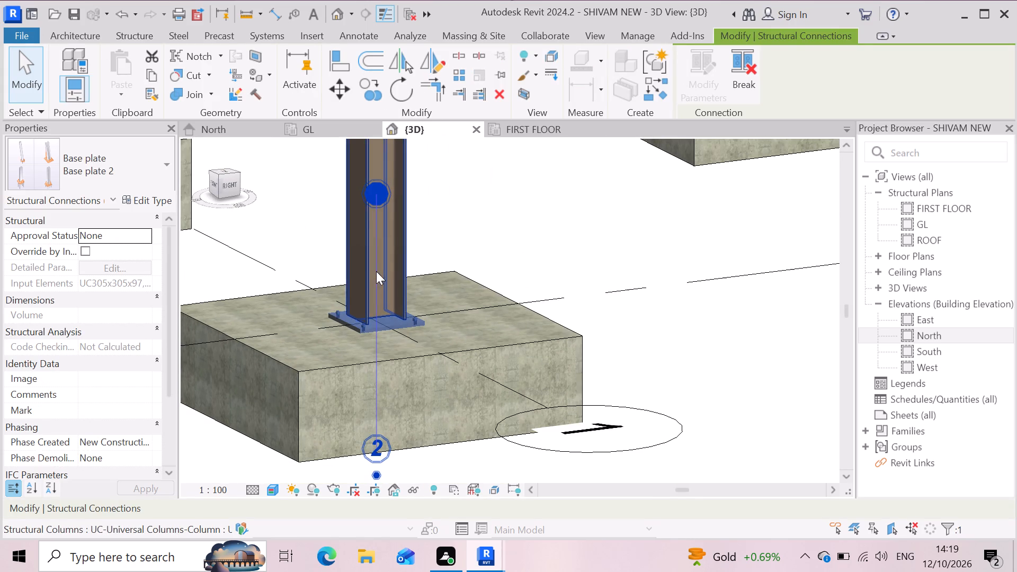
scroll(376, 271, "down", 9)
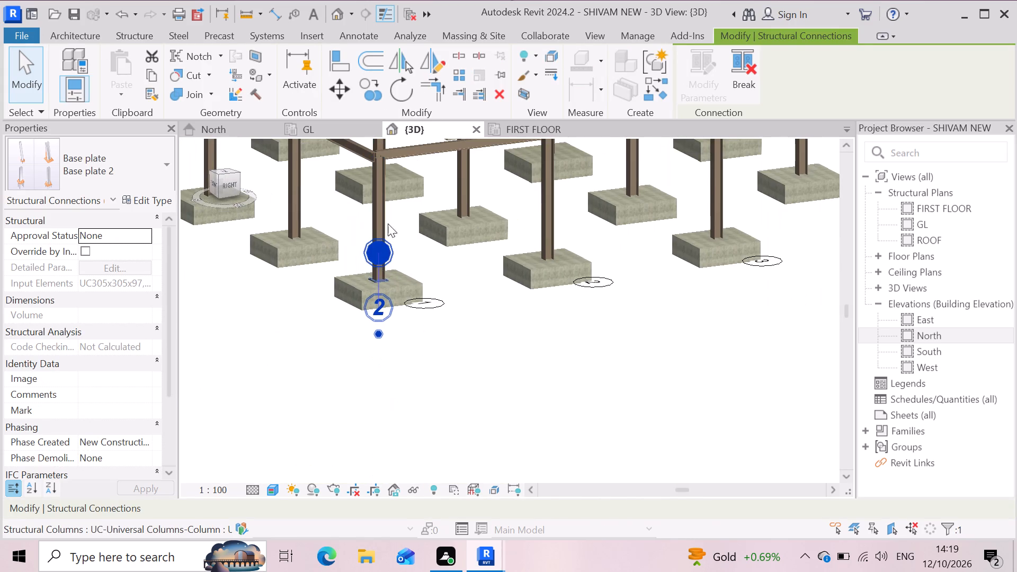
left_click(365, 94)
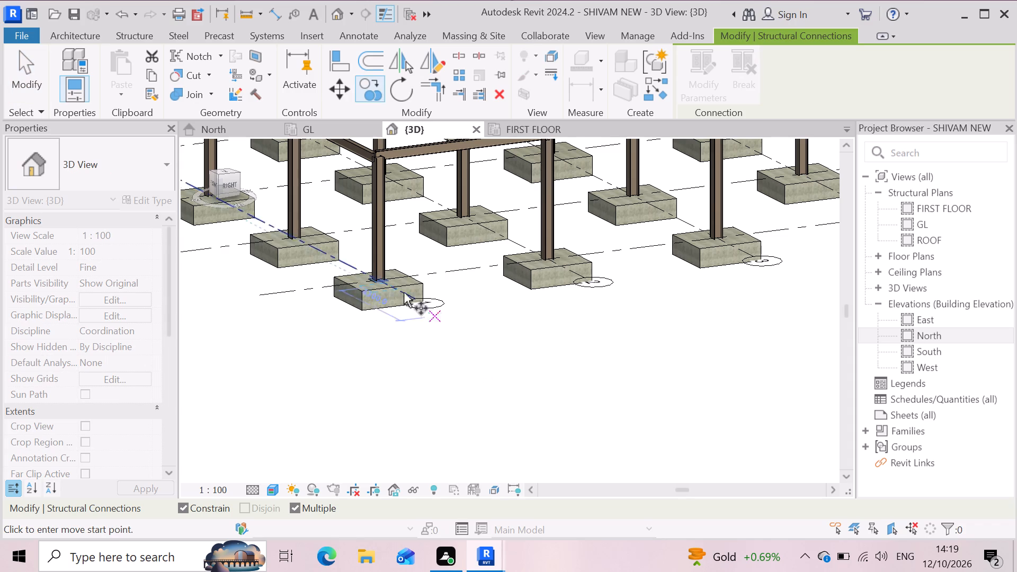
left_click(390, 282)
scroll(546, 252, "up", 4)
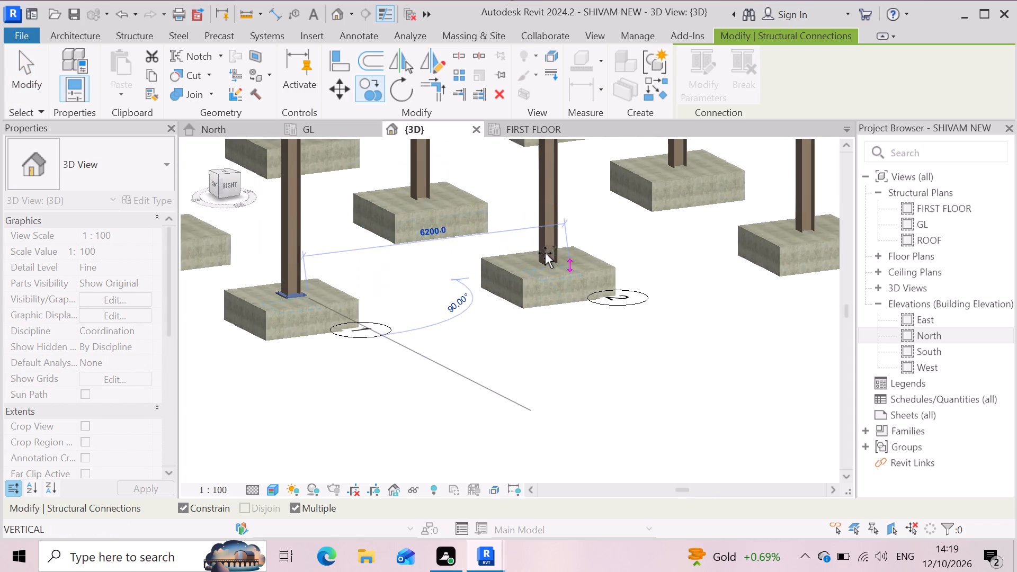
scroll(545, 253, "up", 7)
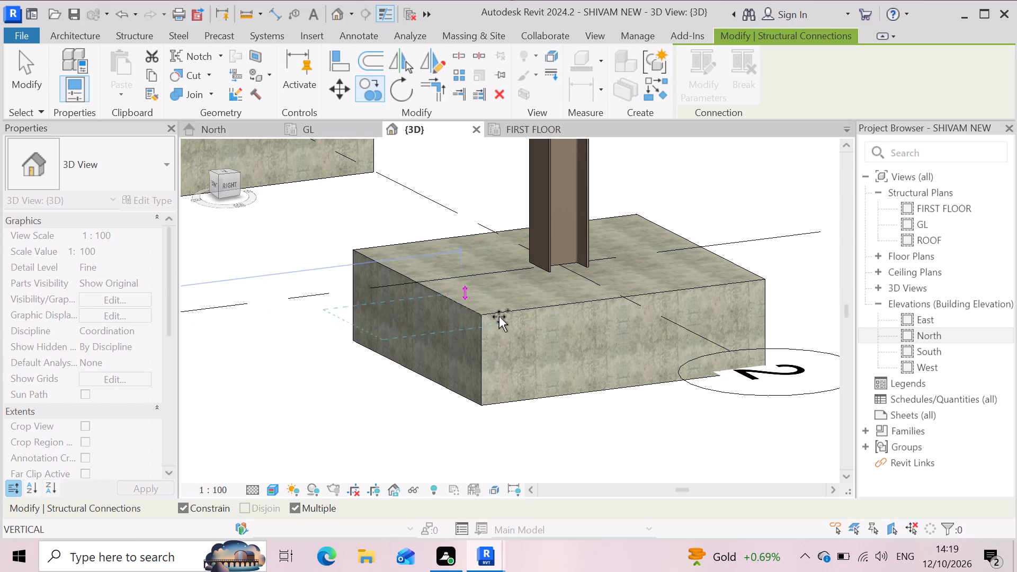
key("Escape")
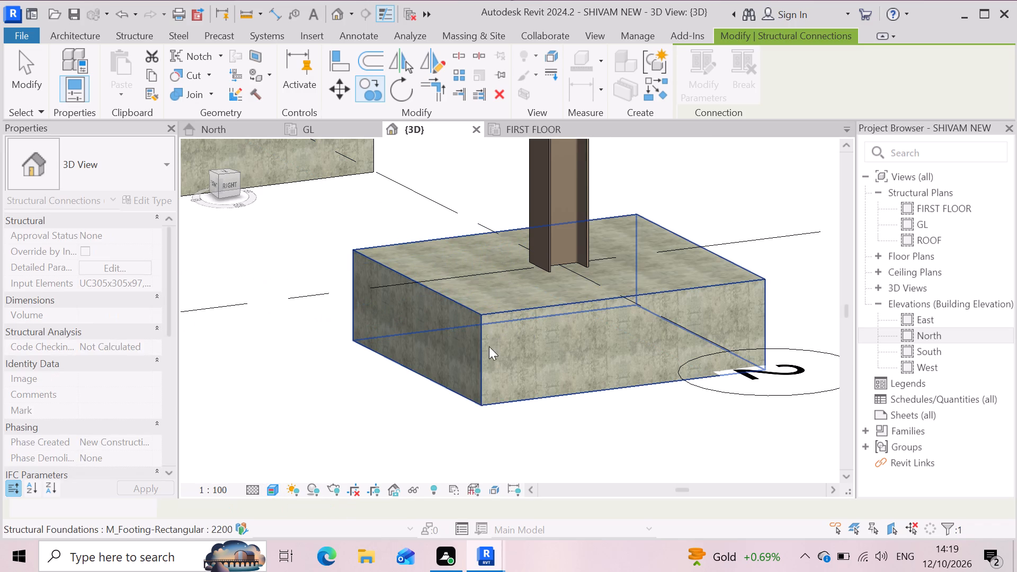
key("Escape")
Examine the column bases at the neighbouring footings and across the whole steel frame.
scroll(466, 376, "down", 8)
scroll(682, 383, "down", 4)
scroll(640, 356, "up", 3)
scroll(497, 405, "down", 3)
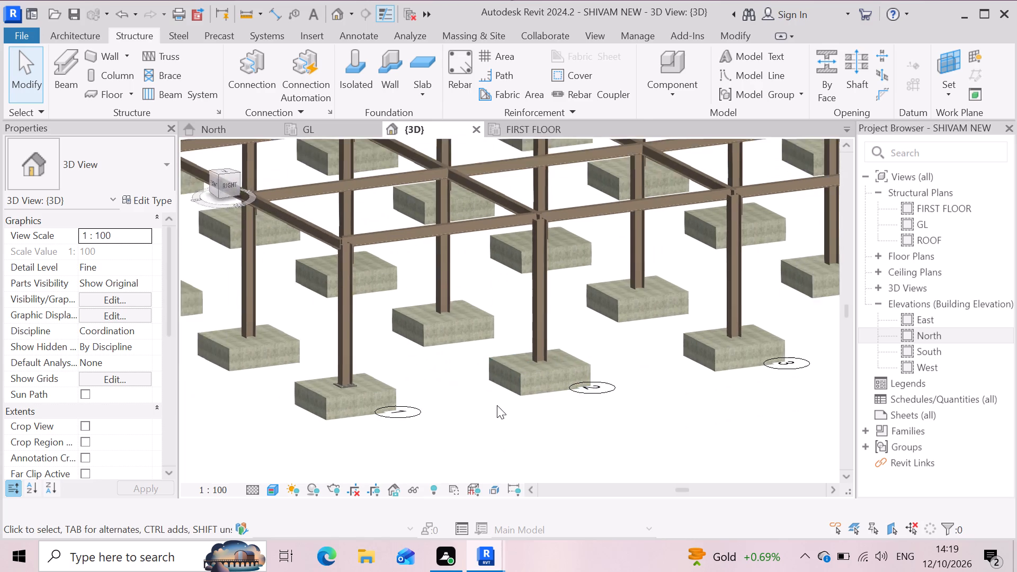
scroll(471, 399, "down", 3)
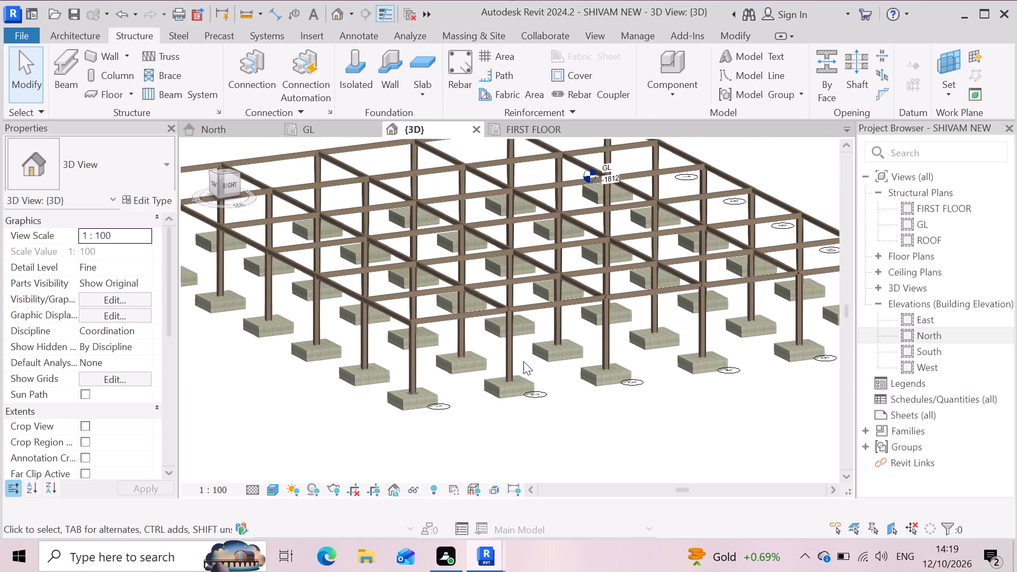
scroll(526, 352, "up", 6)
scroll(340, 341, "up", 3)
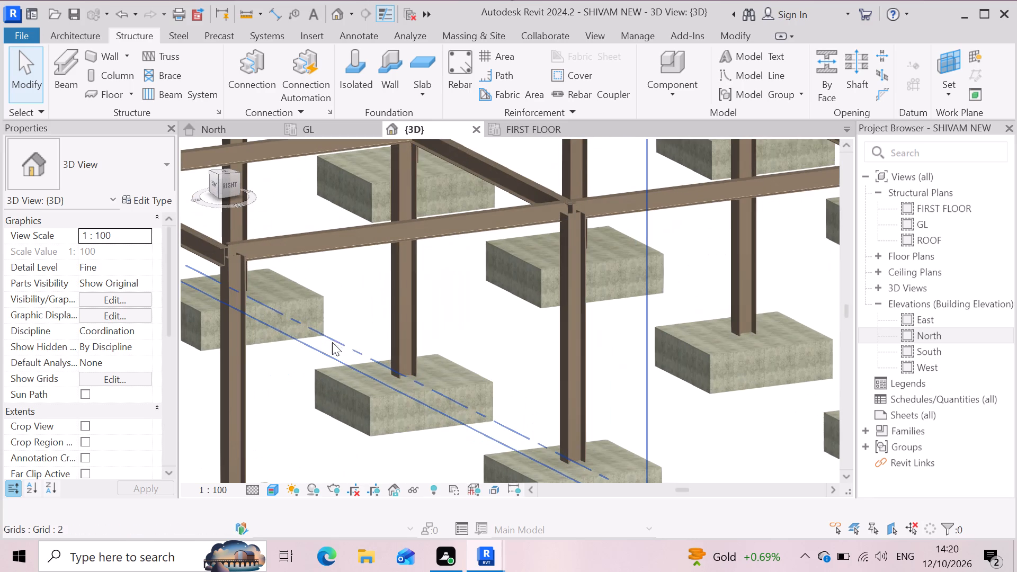
scroll(350, 340, "down", 3)
scroll(296, 313, "up", 3)
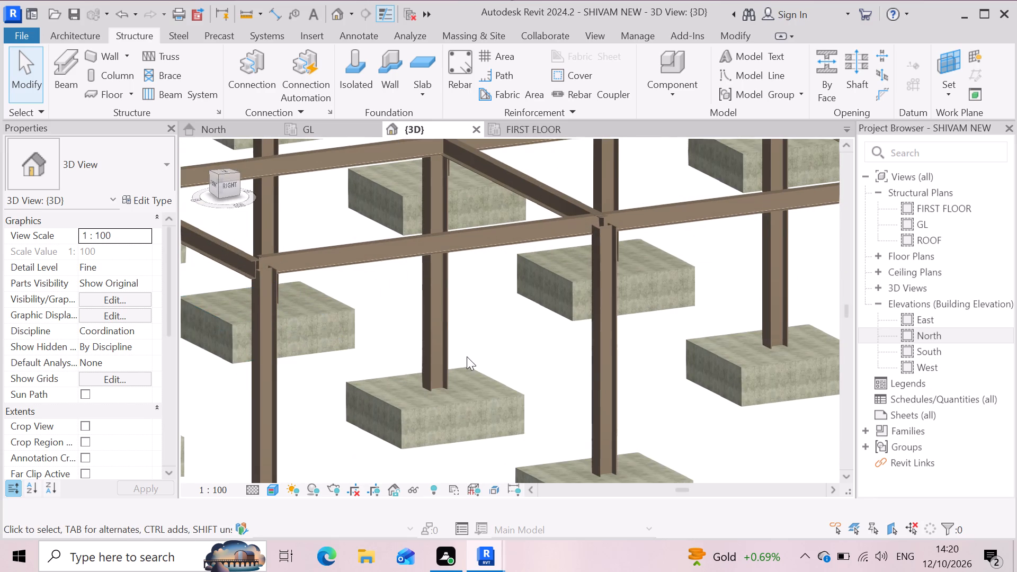
scroll(467, 356, "down", 14)
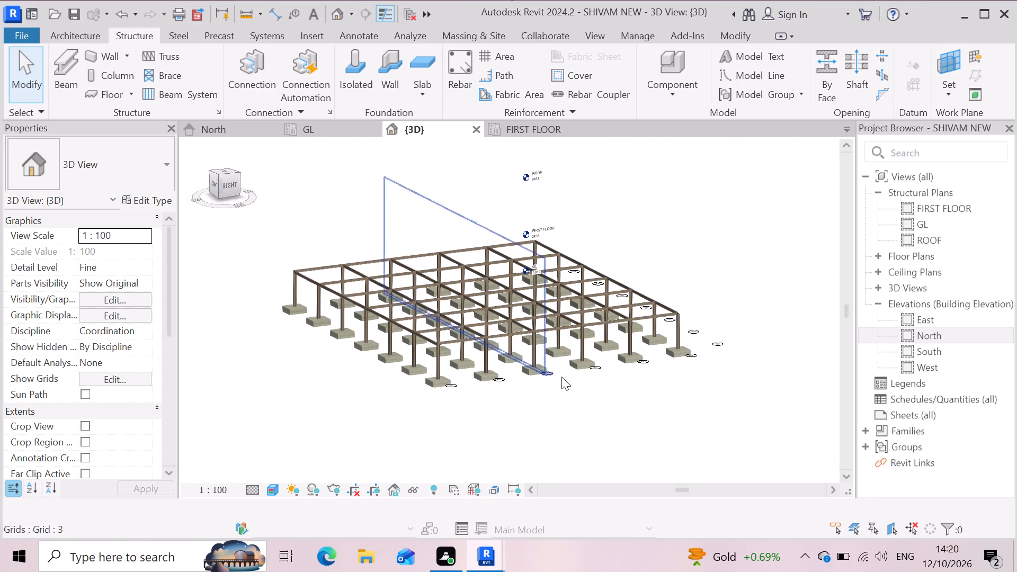
middle_click_drag(716, 379, 713, 391, "ctrl")
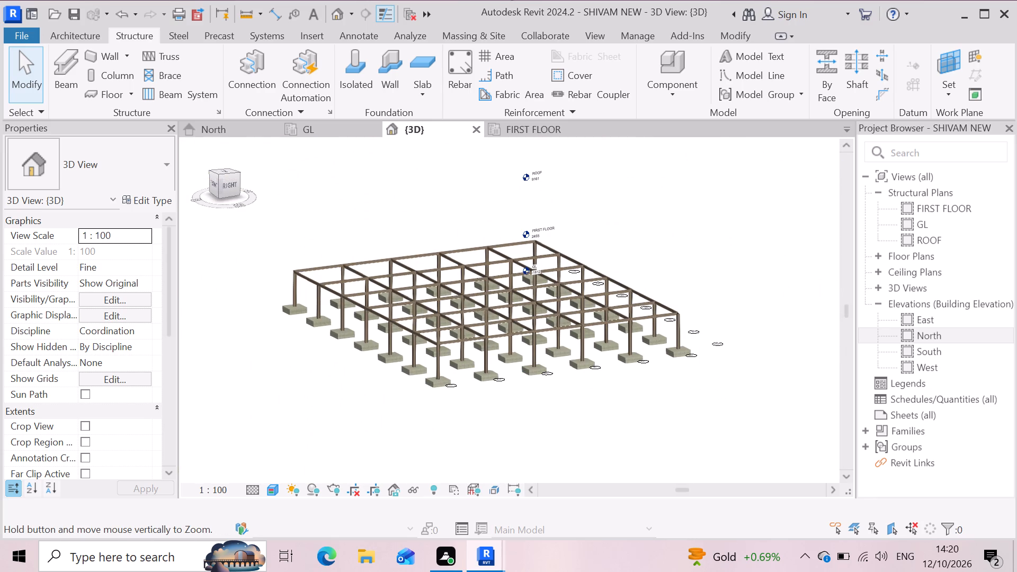
middle_click_drag(713, 391, 683, 413, "ctrl")
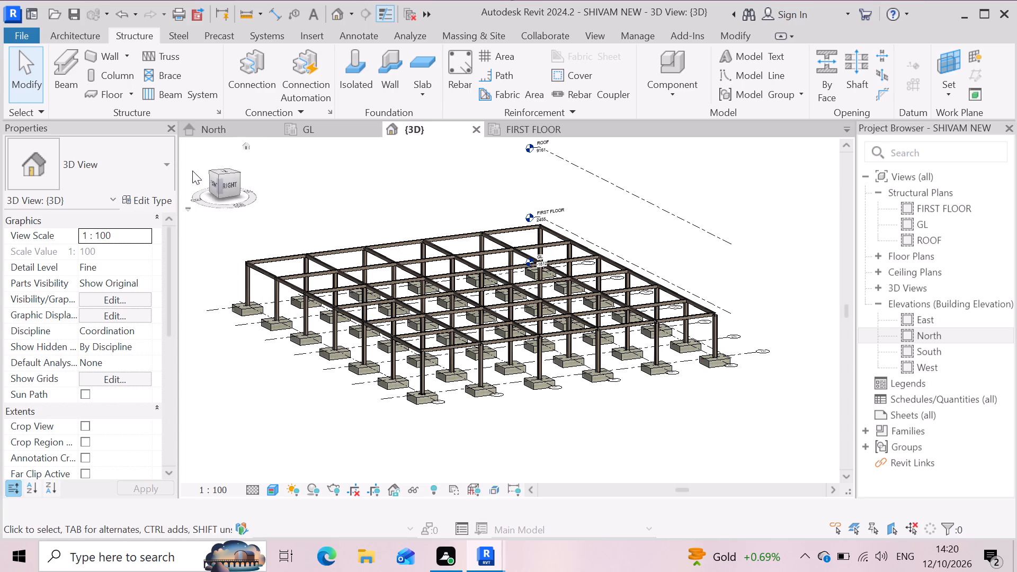
Viewing the frame from the top, start a multiple copy of the grid 1/13 corner column's Base plate 2 and place one at grid 2/13.
left_click(246, 147)
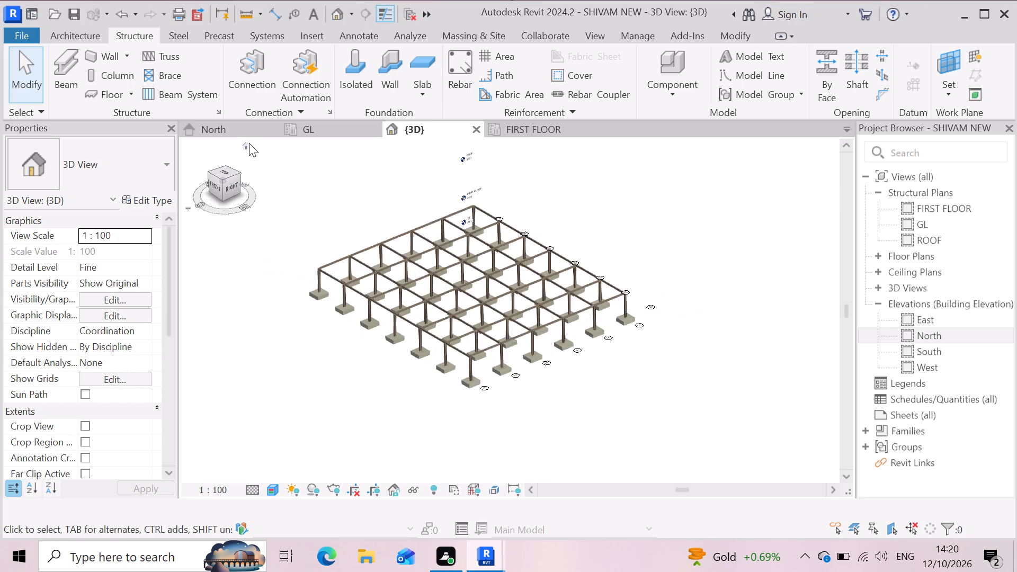
left_click(229, 171)
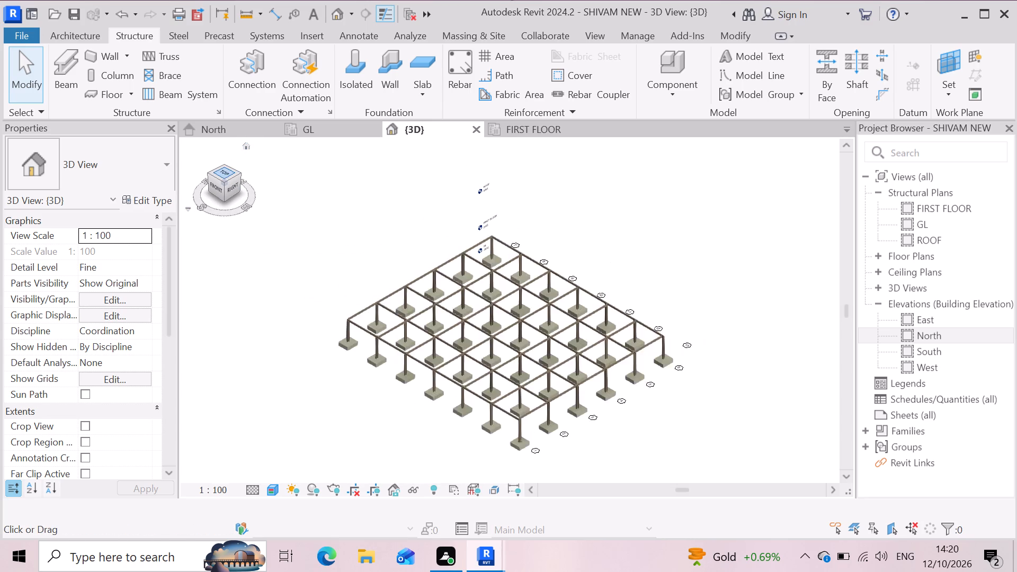
scroll(475, 421, "up", 2)
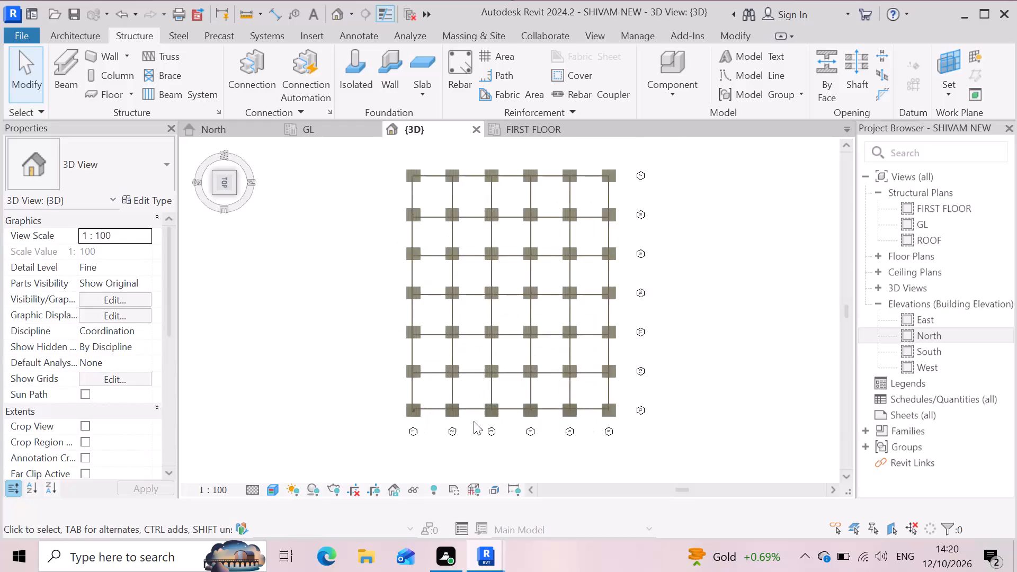
scroll(474, 421, "up", 1)
scroll(415, 410, "up", 6)
scroll(359, 407, "up", 6)
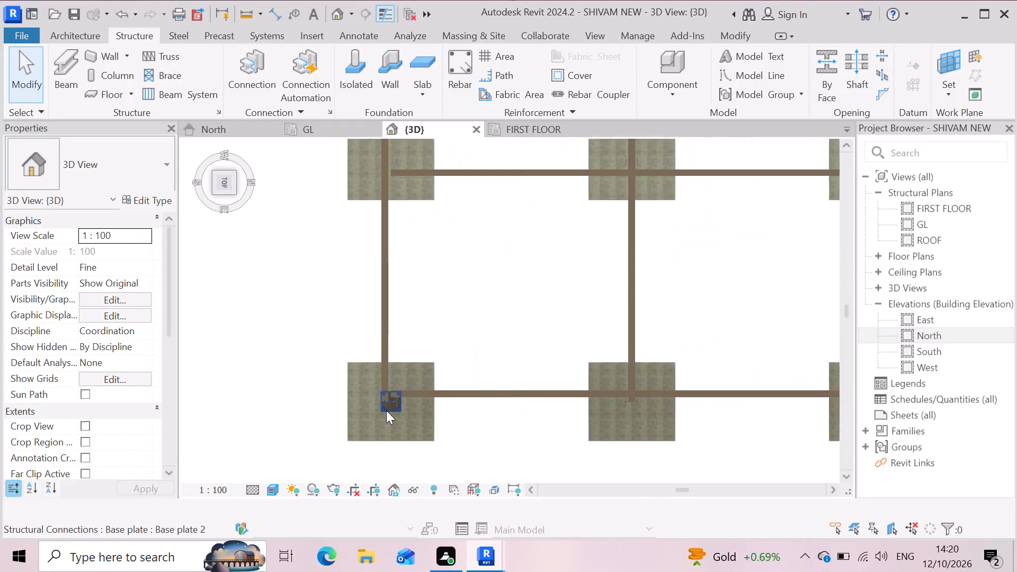
scroll(386, 409, "up", 4)
scroll(352, 383, "down", 9)
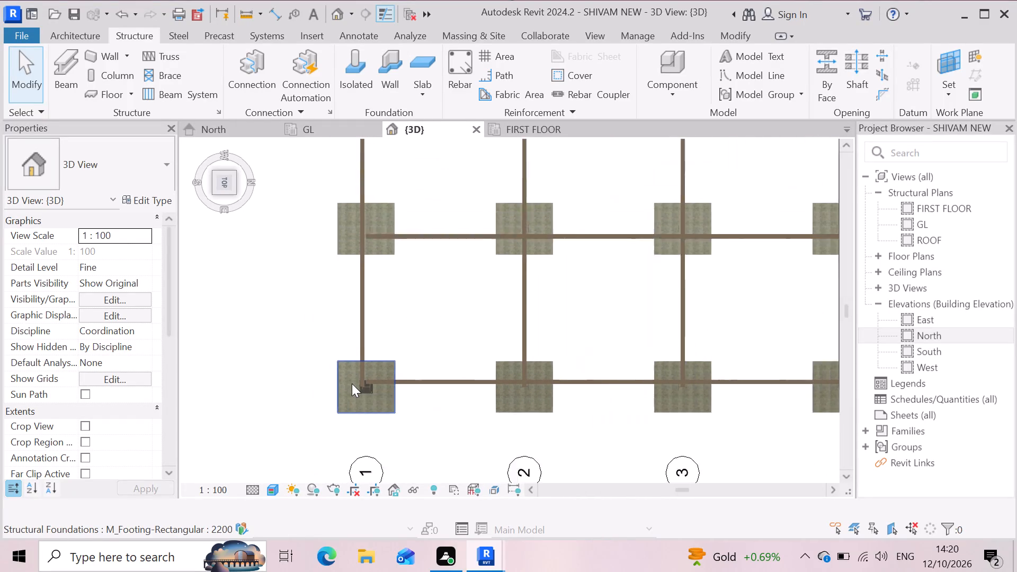
scroll(369, 399, "up", 9)
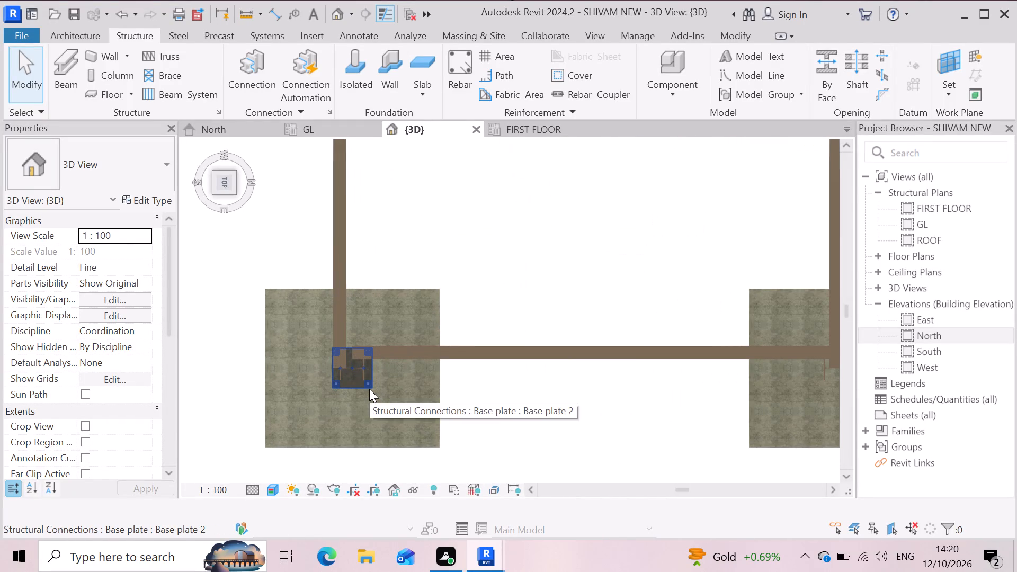
left_click(369, 389)
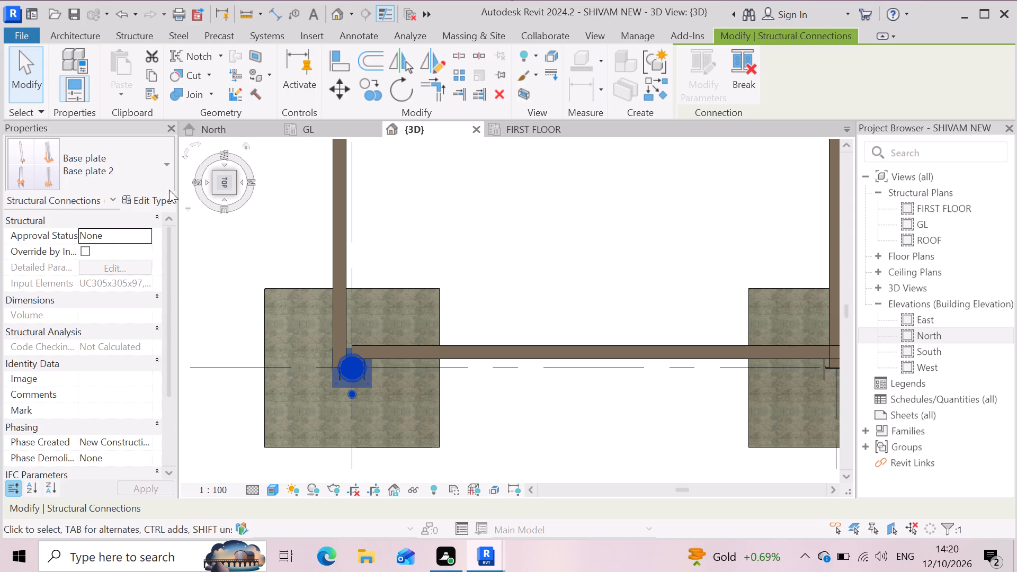
left_click(362, 91)
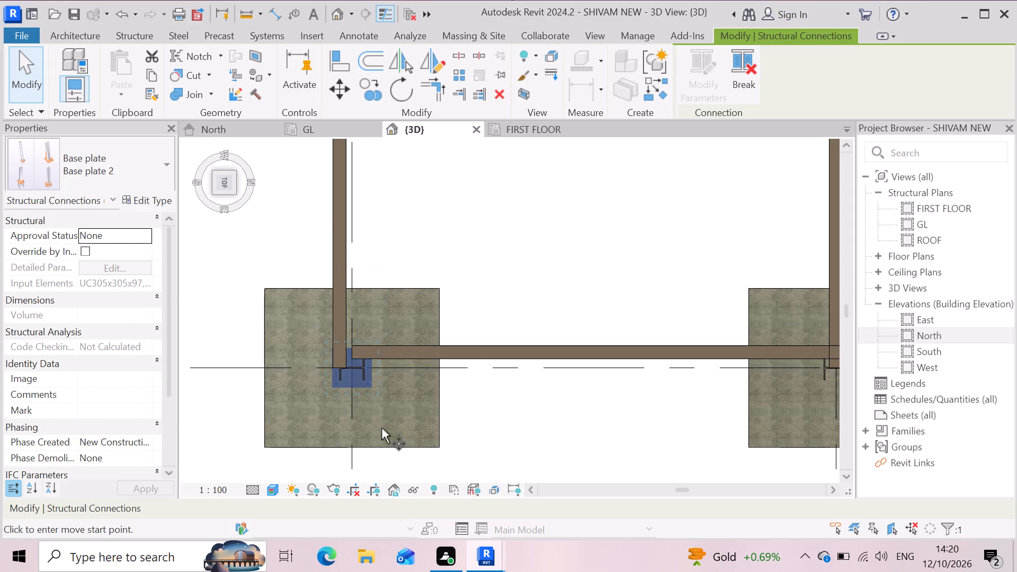
left_click(370, 386)
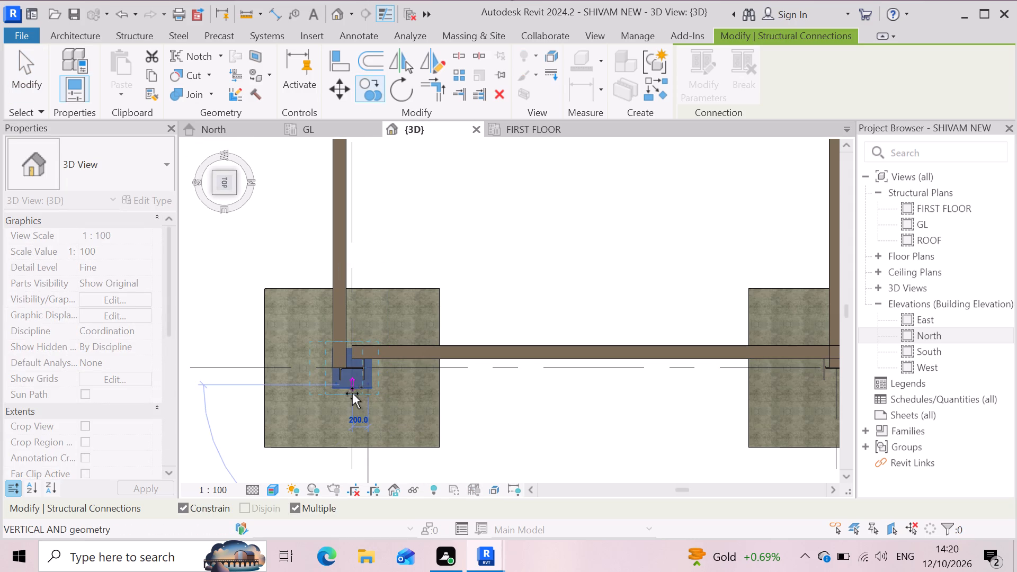
scroll(352, 394, "down", 7)
scroll(528, 394, "up", 4)
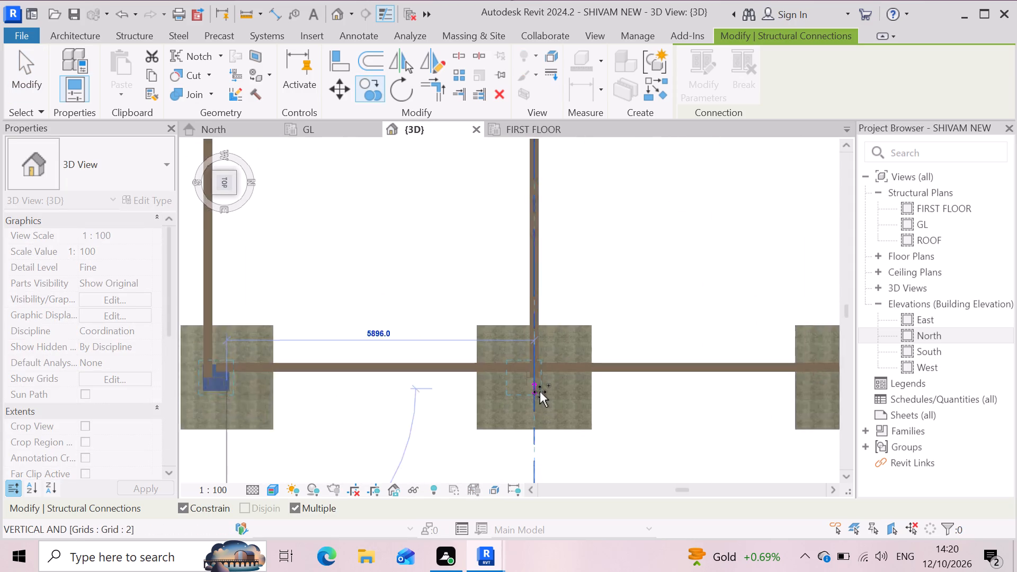
scroll(540, 392, "up", 2)
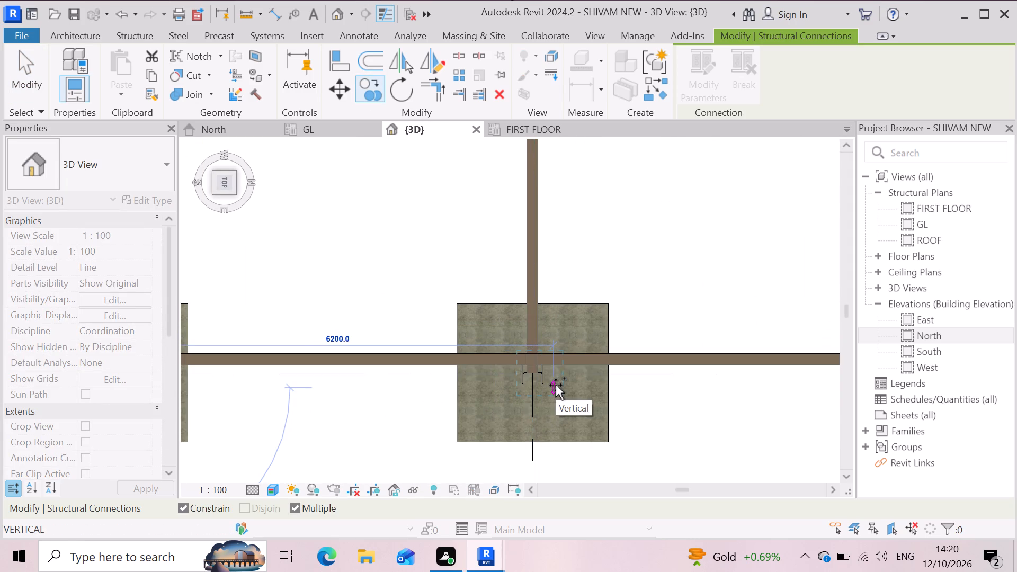
left_click(550, 389)
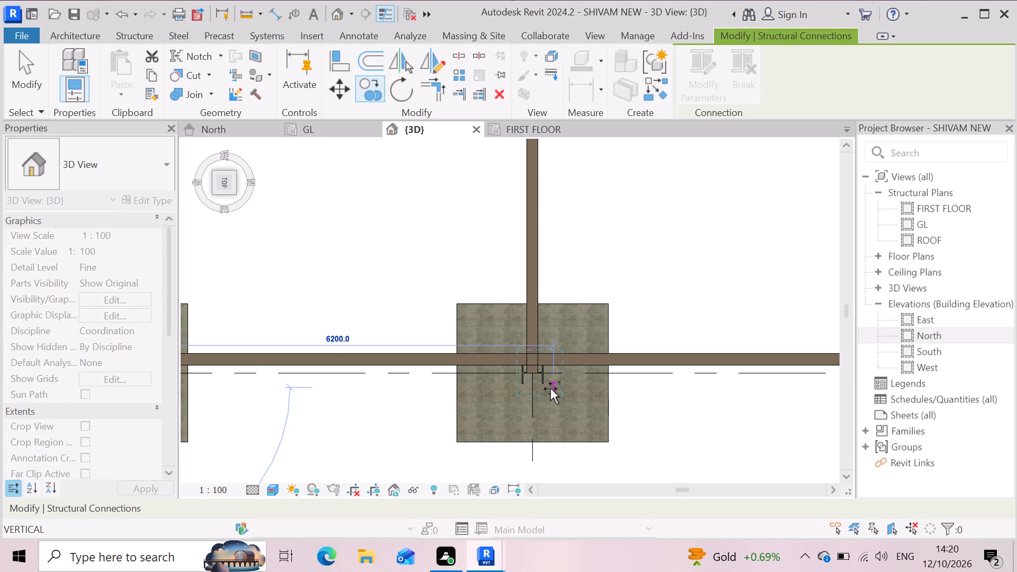
Place further copies of the base plate at the grid 3 and grid 4 columns along grid 13.
scroll(429, 412, "down", 7)
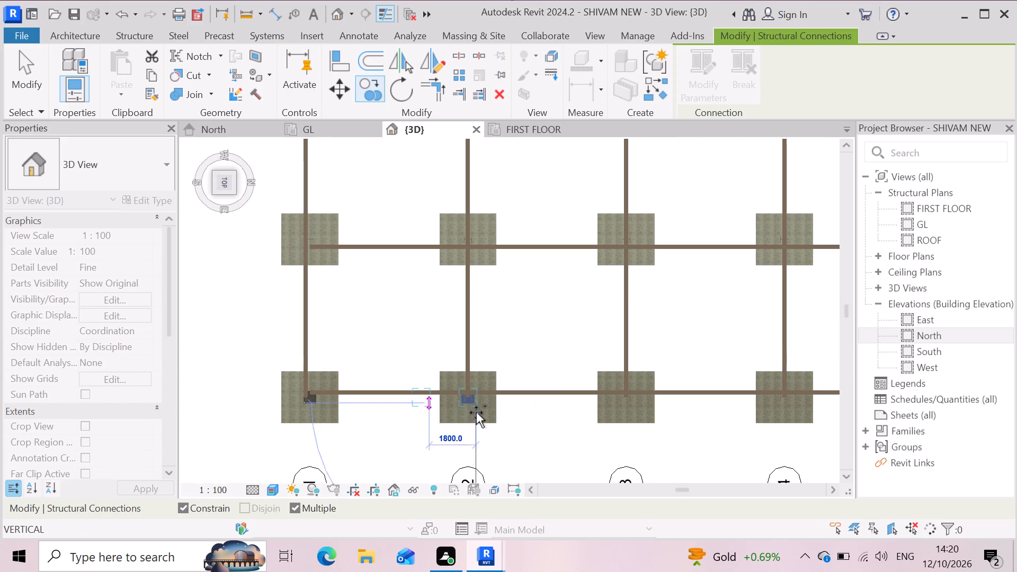
scroll(600, 410, "up", 8)
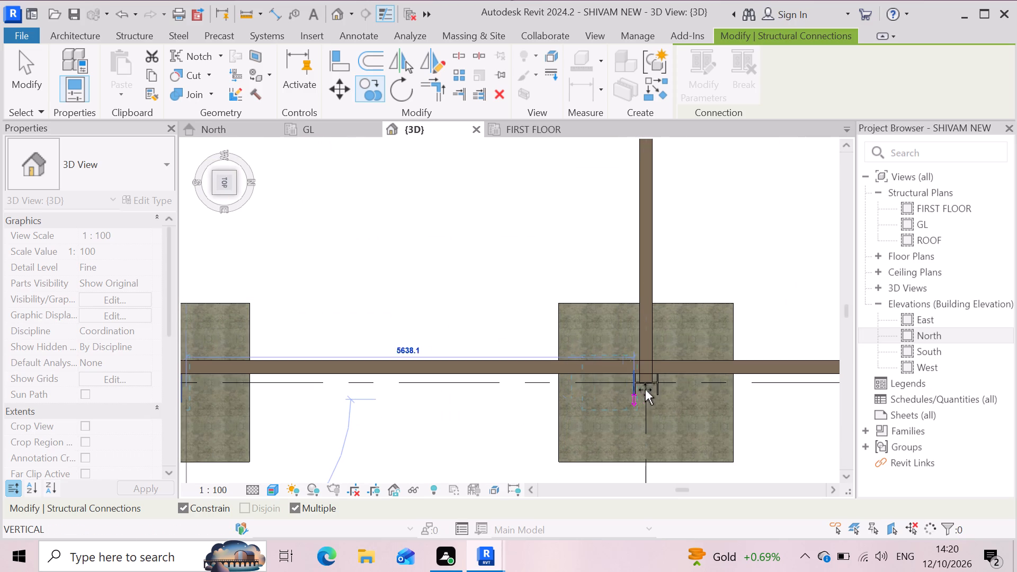
left_click(673, 382)
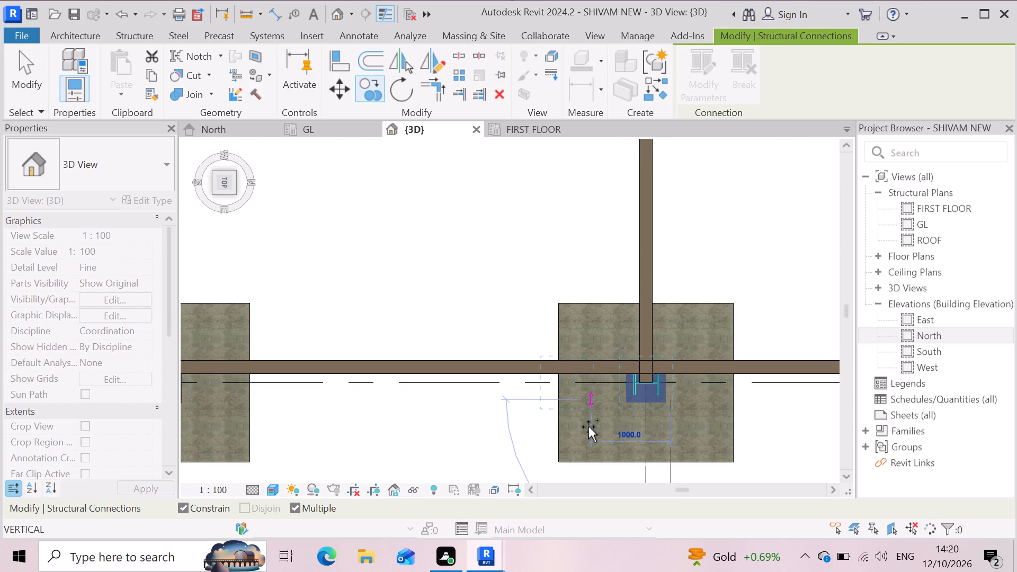
scroll(579, 423, "down", 7)
scroll(787, 405, "up", 4)
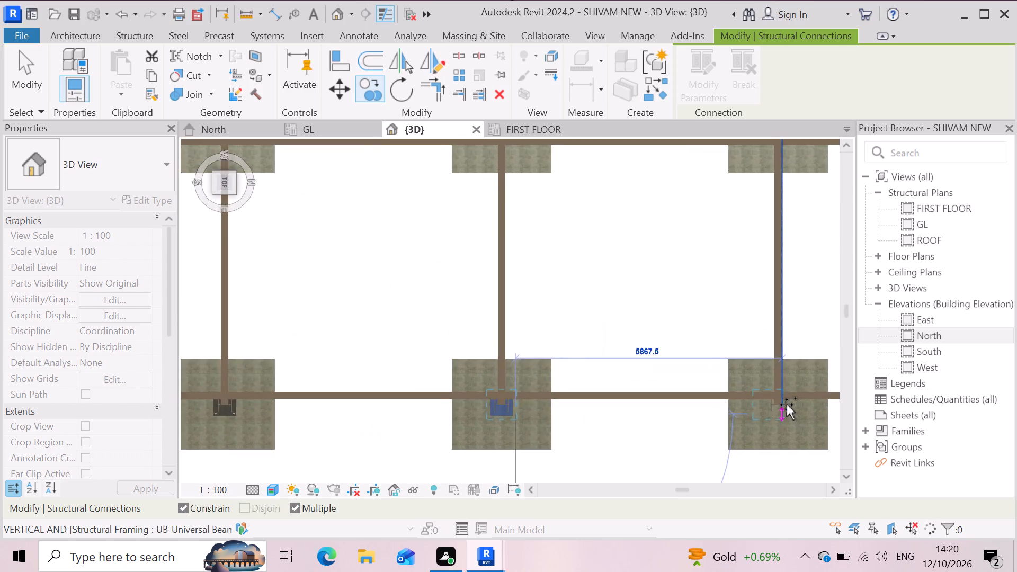
scroll(787, 405, "up", 1)
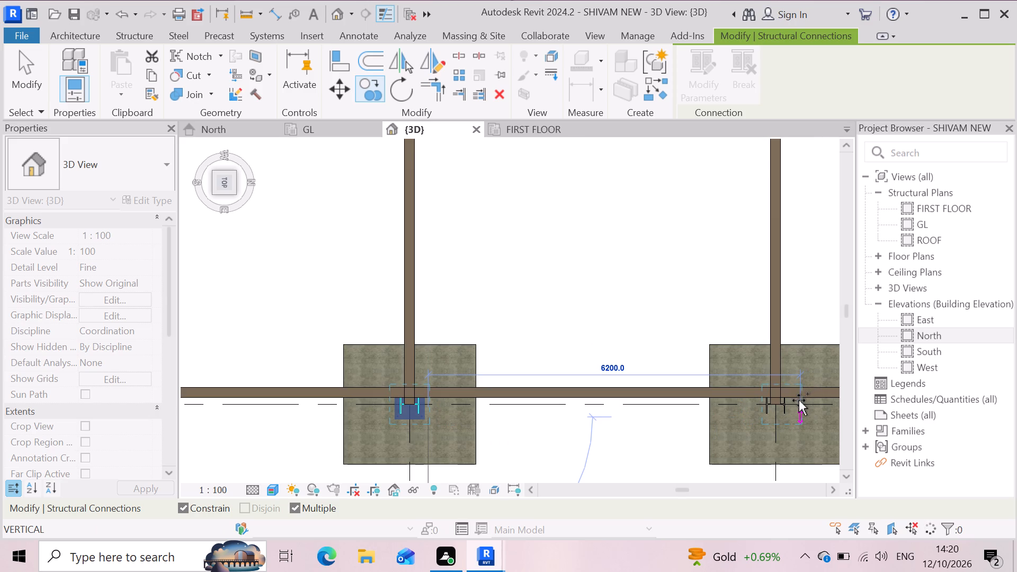
left_click(794, 403)
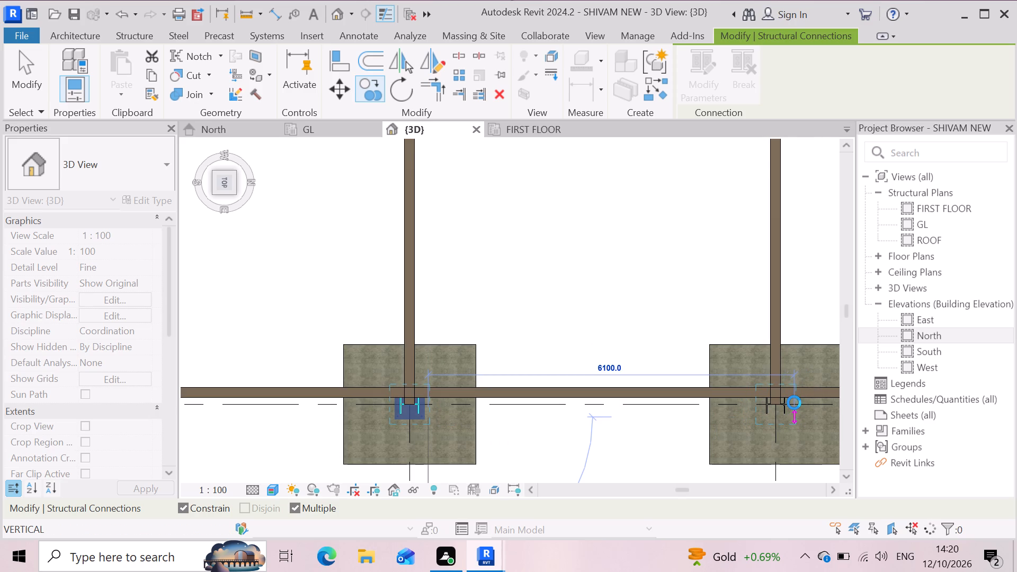
Place a copy of the base plate at the corner column on grids 6 and 13.
scroll(519, 390, "down", 4)
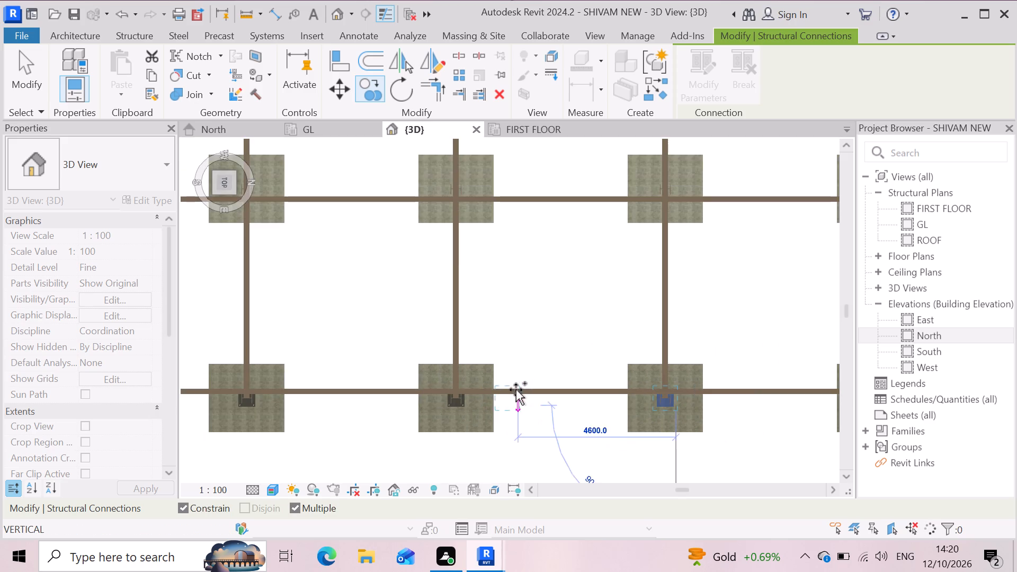
scroll(516, 390, "down", 8)
scroll(694, 397, "up", 4)
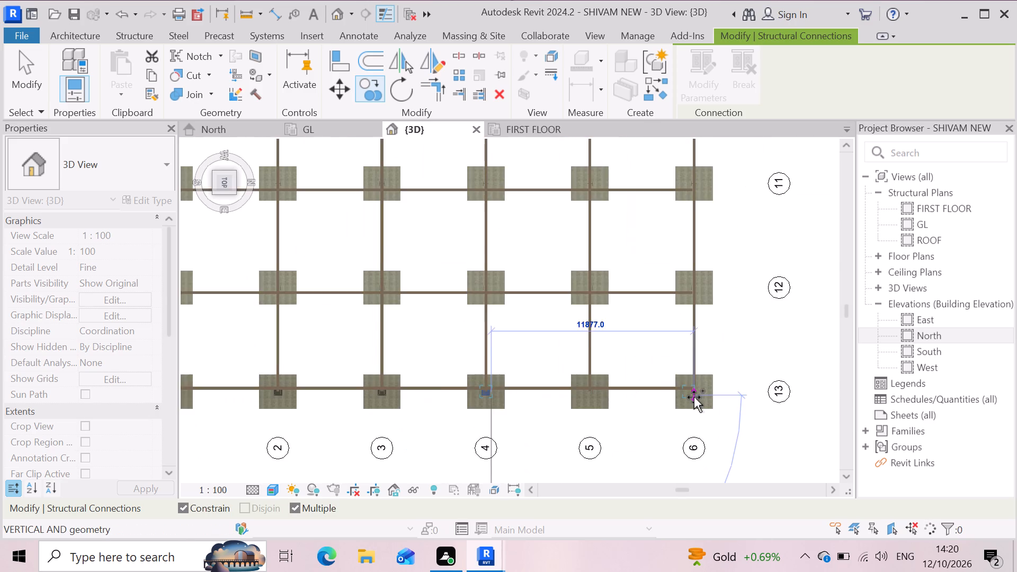
scroll(694, 397, "up", 6)
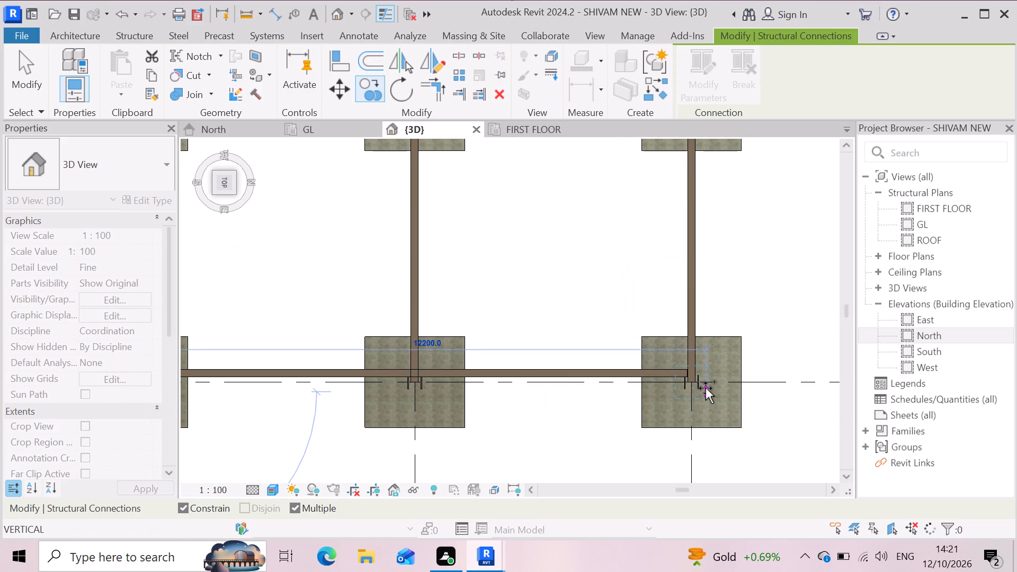
left_click(710, 386)
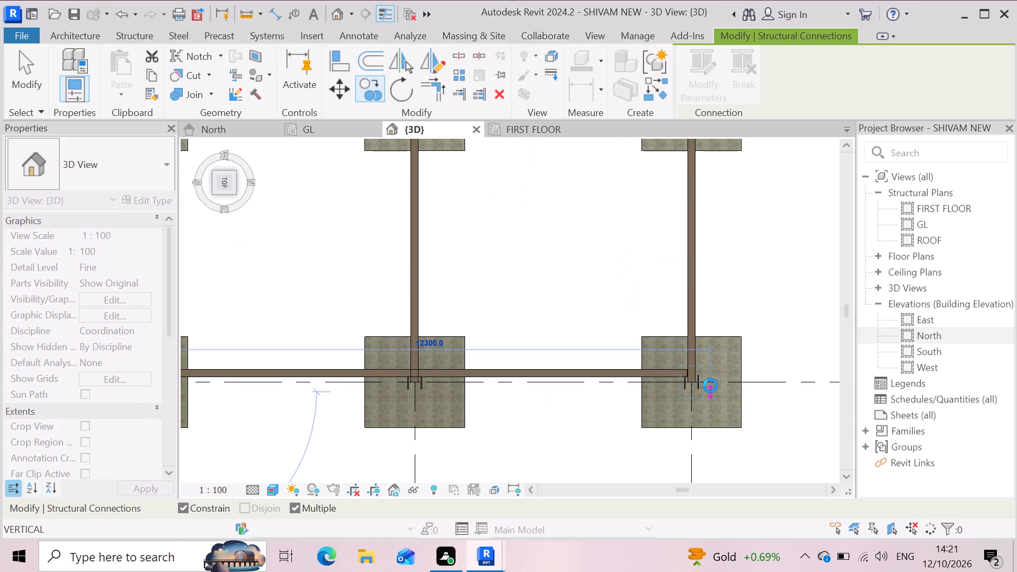
Place copies of the base plate at the grid 6 and grid 5 columns along grid 12.
scroll(701, 363, "down", 5)
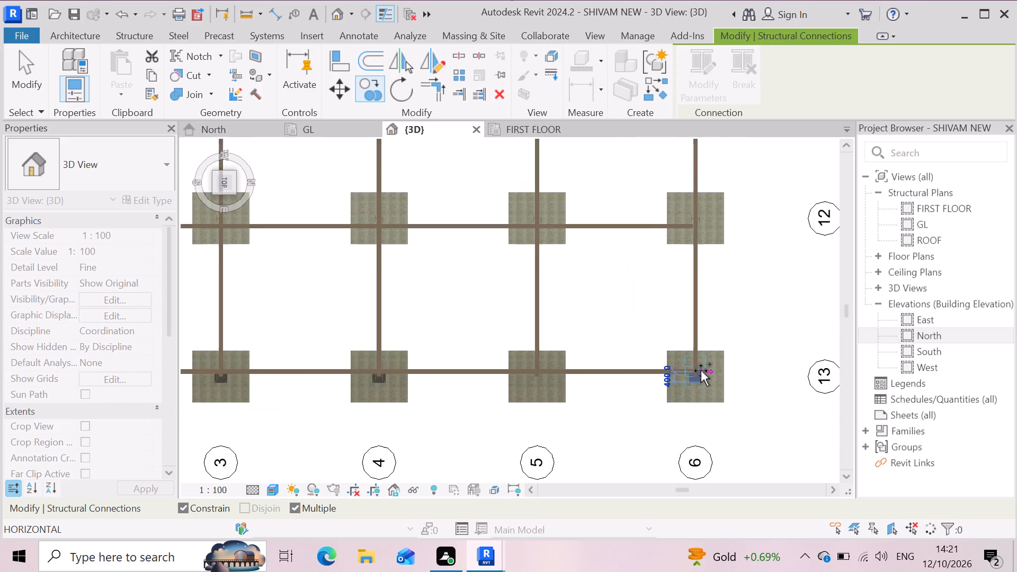
scroll(701, 371, "down", 6)
scroll(711, 307, "up", 8)
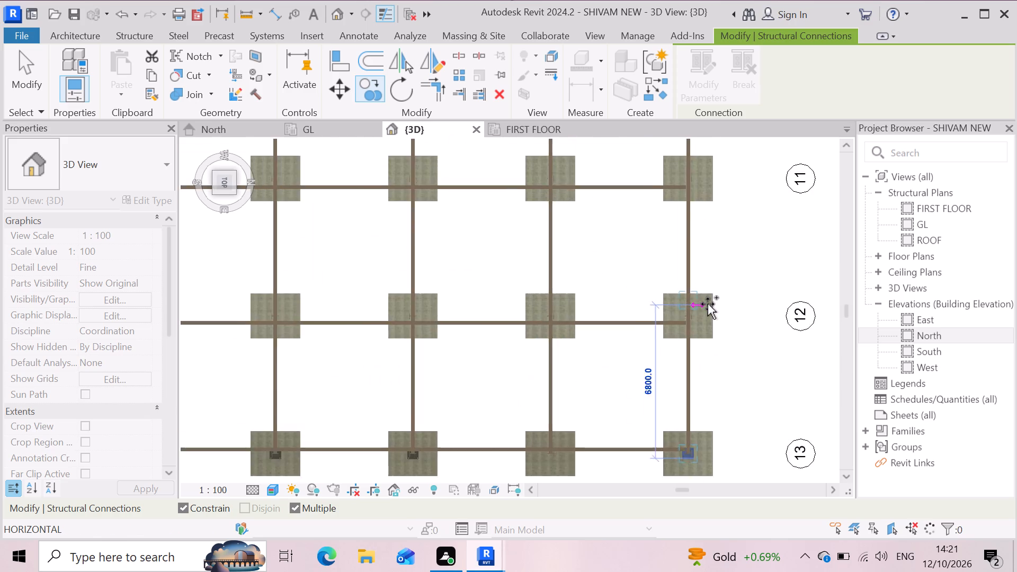
scroll(708, 304, "up", 5)
left_click(692, 344)
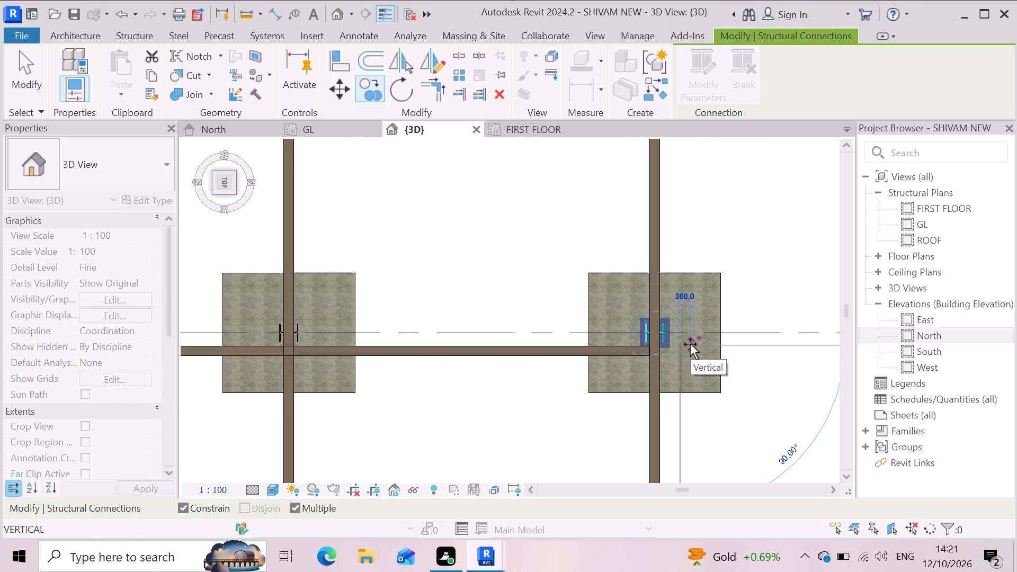
scroll(690, 344, "down", 5)
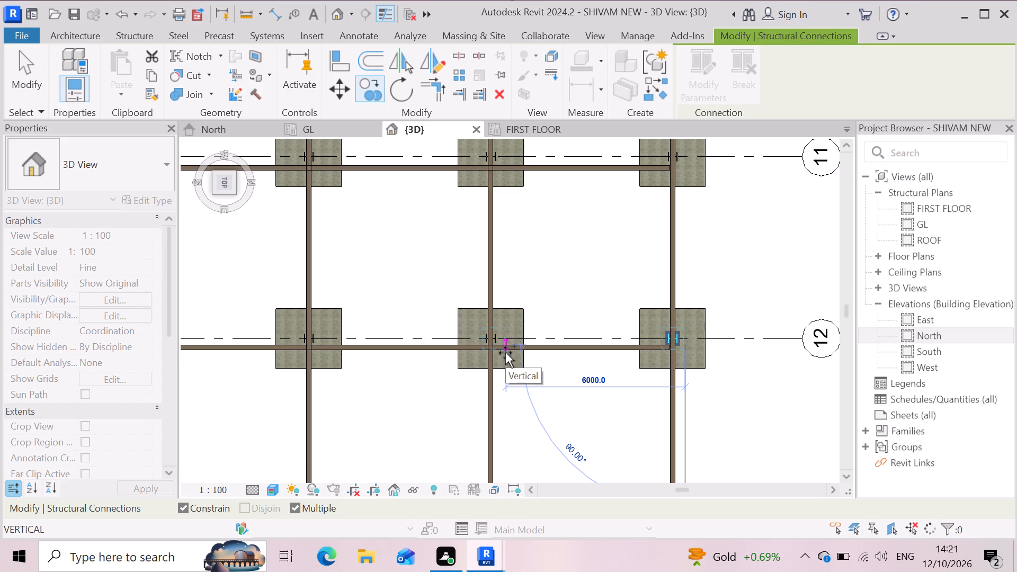
left_click(503, 356)
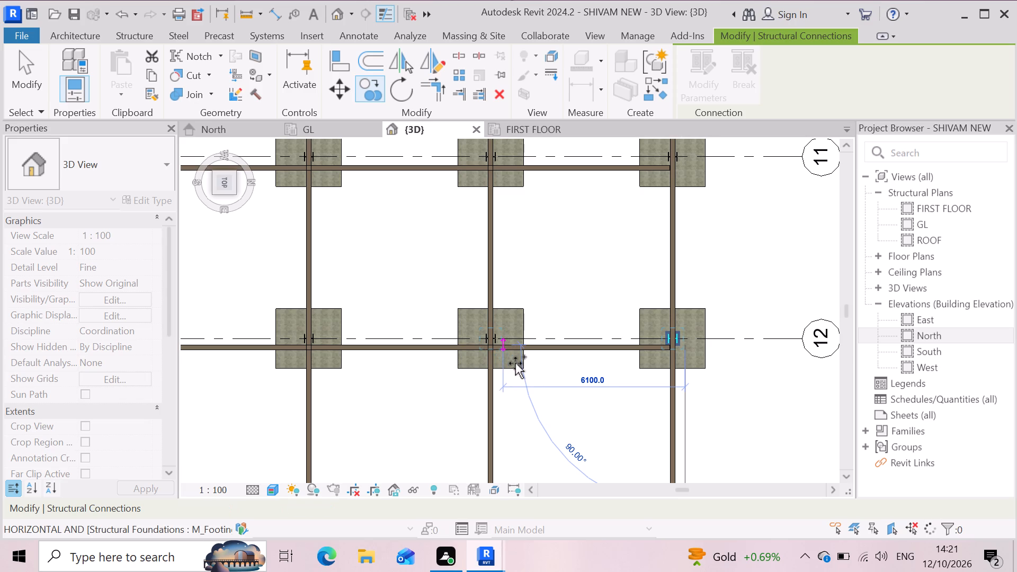
Place a copy of the base plate at the skipped column on grids 5 and 13.
scroll(516, 356, "down", 7)
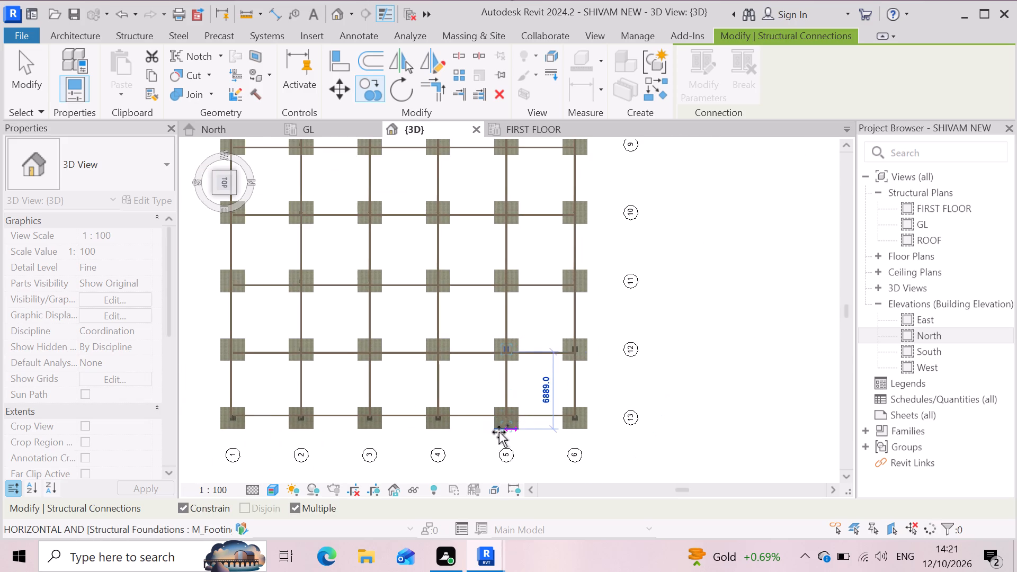
scroll(499, 432, "up", 10)
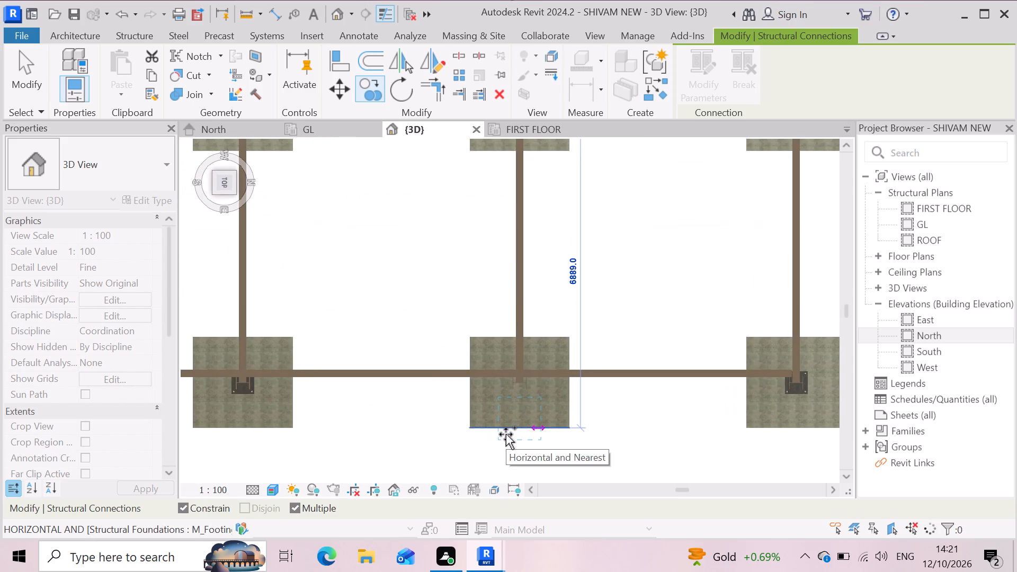
left_click(515, 396)
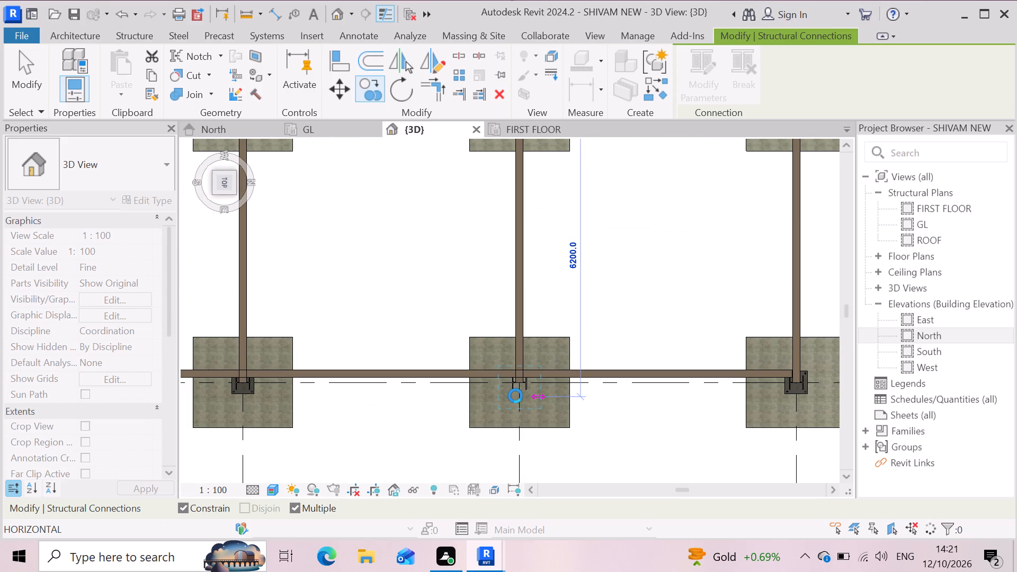
End the running multiple copy of the base plate at grids 5 and 13.
scroll(626, 446, "down", 5)
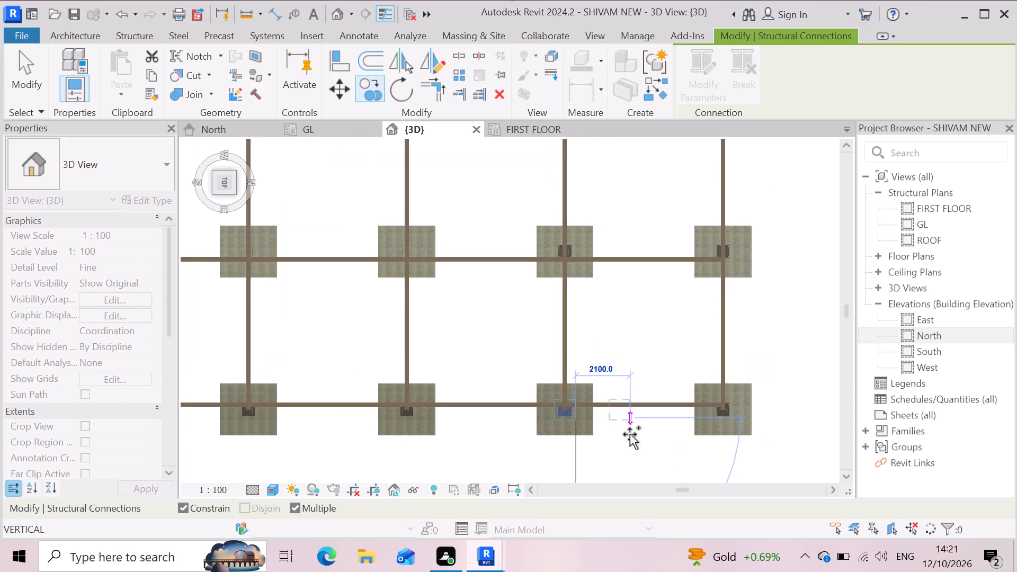
scroll(630, 434, "down", 2)
scroll(471, 303, "up", 6)
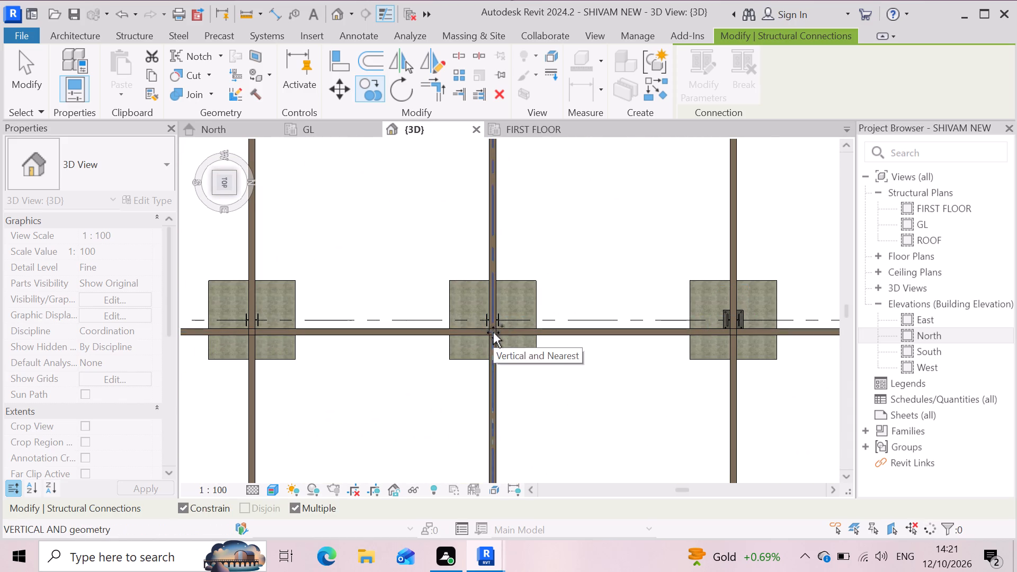
scroll(493, 333, "up", 7)
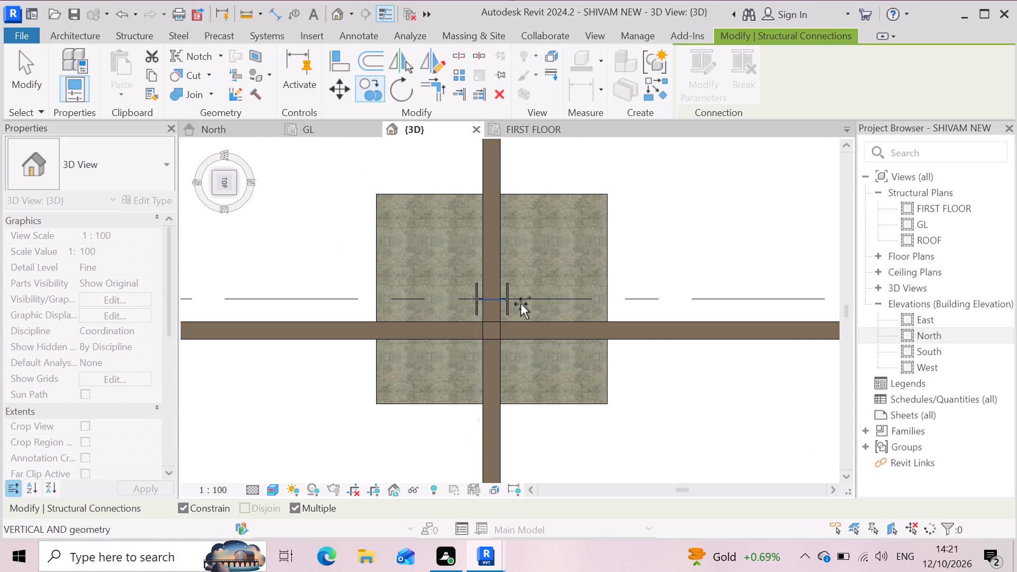
scroll(520, 323, "down", 3)
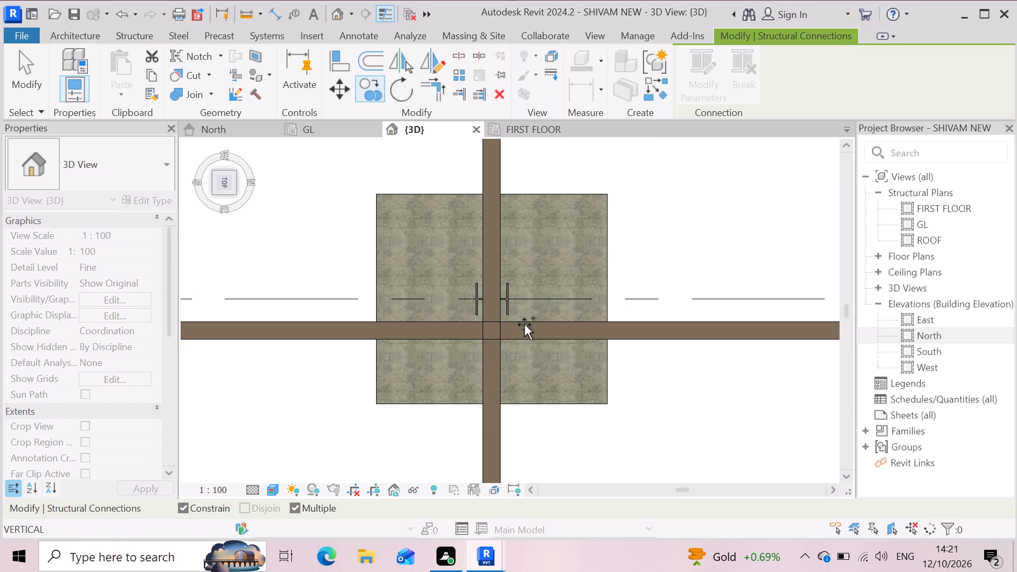
scroll(524, 325, "down", 7)
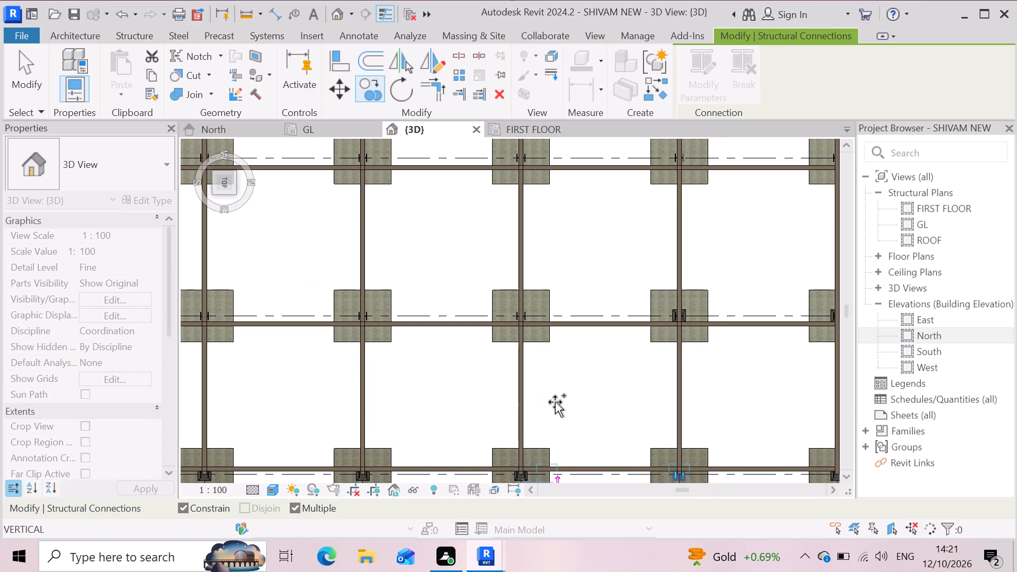
scroll(547, 385, "down", 6)
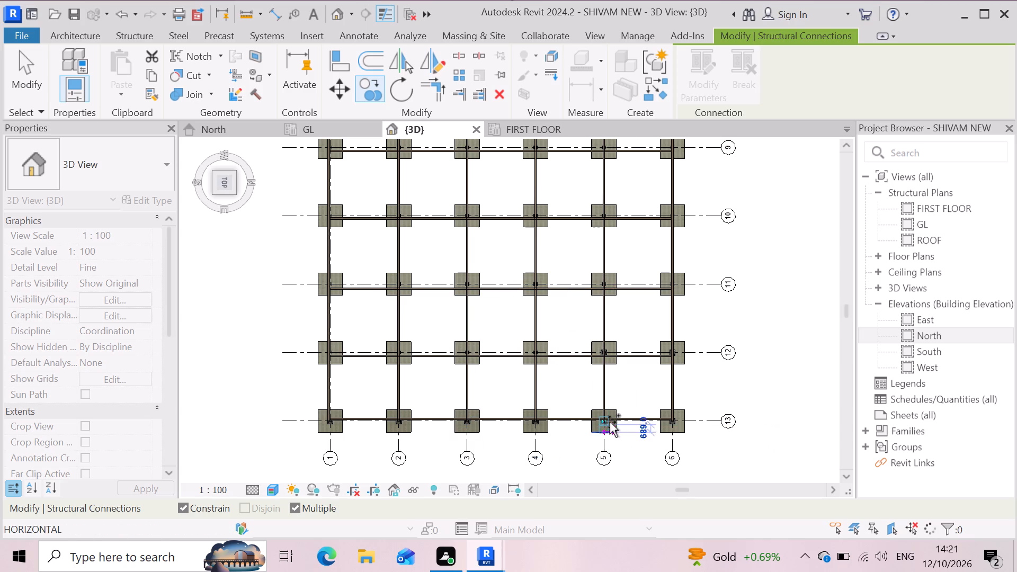
scroll(597, 416, "up", 8)
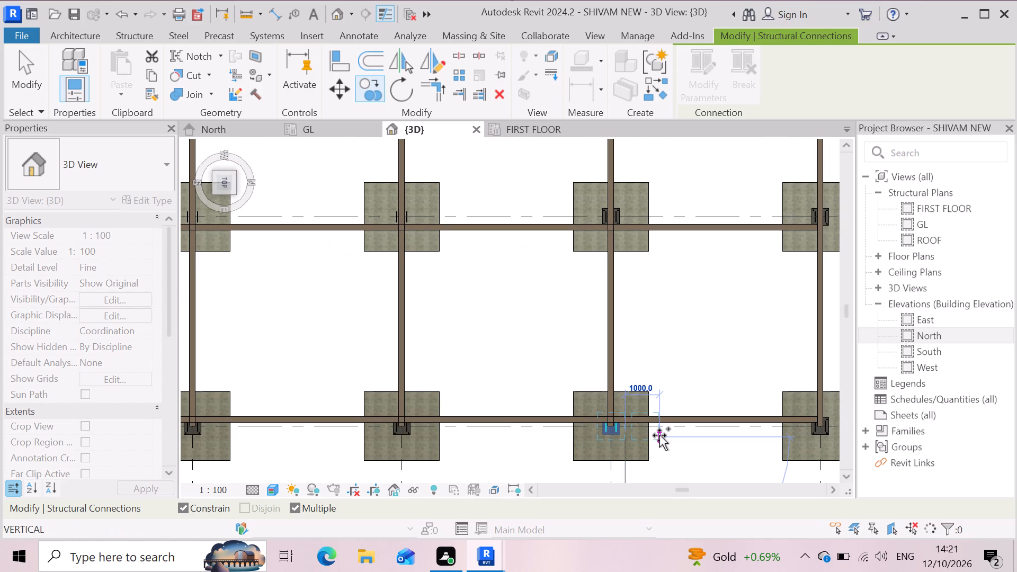
key("Escape")
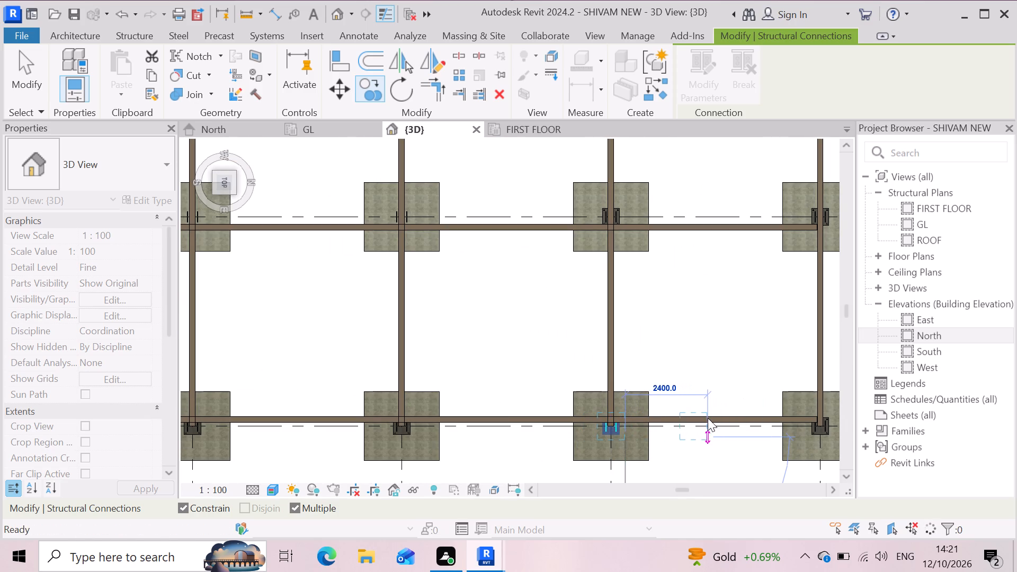
Start a new multiple copy from the base plate at grids 5 and 12, placing a copy at the grid 4 column along grid 12.
scroll(693, 421, "down", 3)
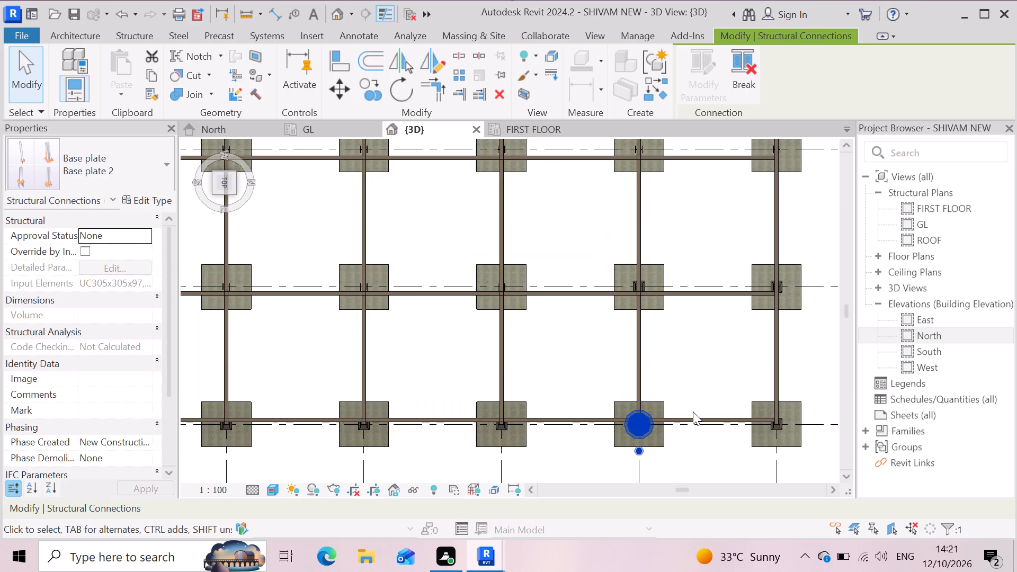
scroll(693, 412, "down", 2)
scroll(343, 409, "down", 4)
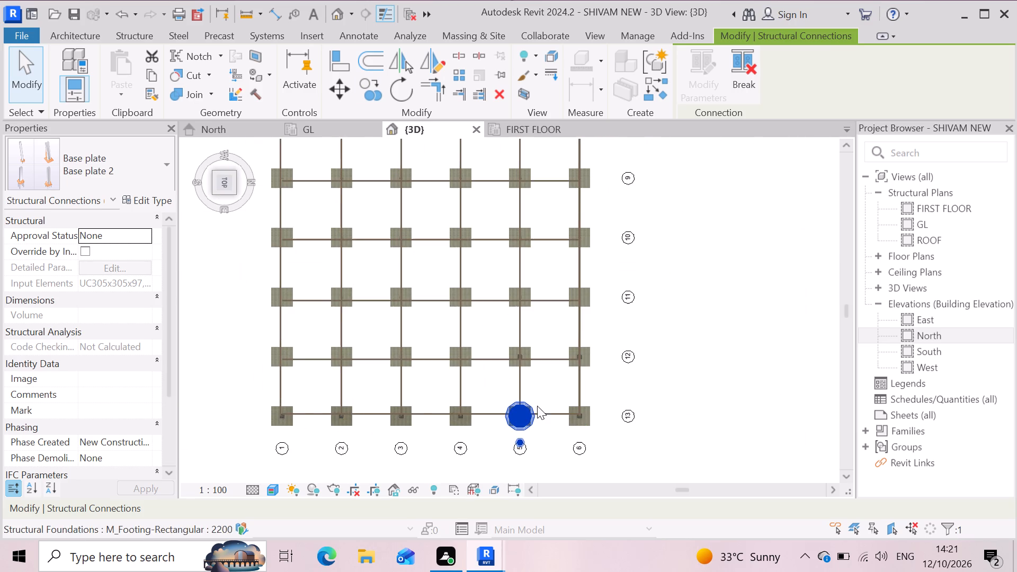
scroll(565, 380, "up", 3)
scroll(590, 344, "up", 2)
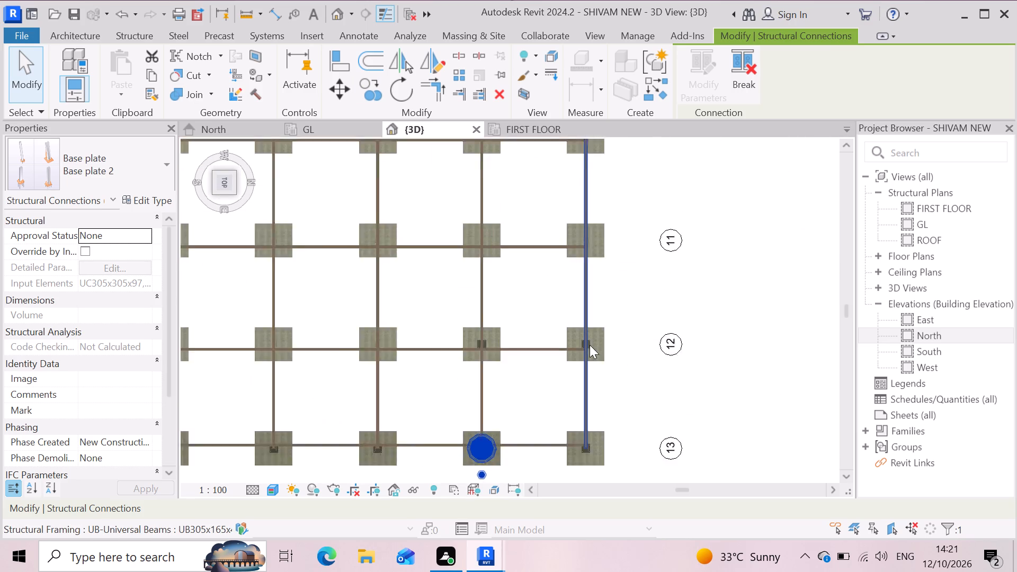
scroll(590, 345, "up", 5)
scroll(677, 335, "down", 4)
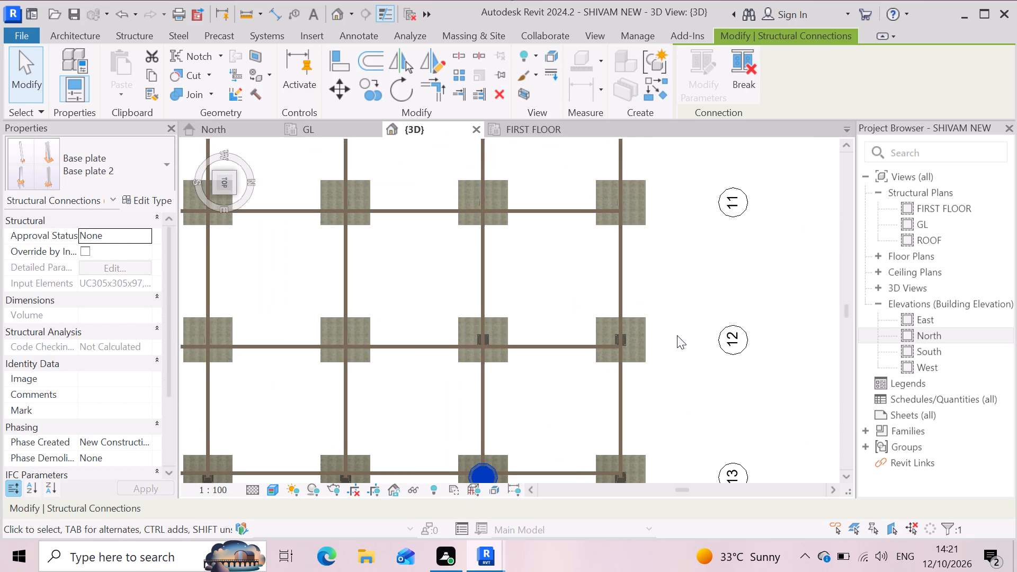
scroll(677, 335, "down", 1)
scroll(536, 348, "up", 11)
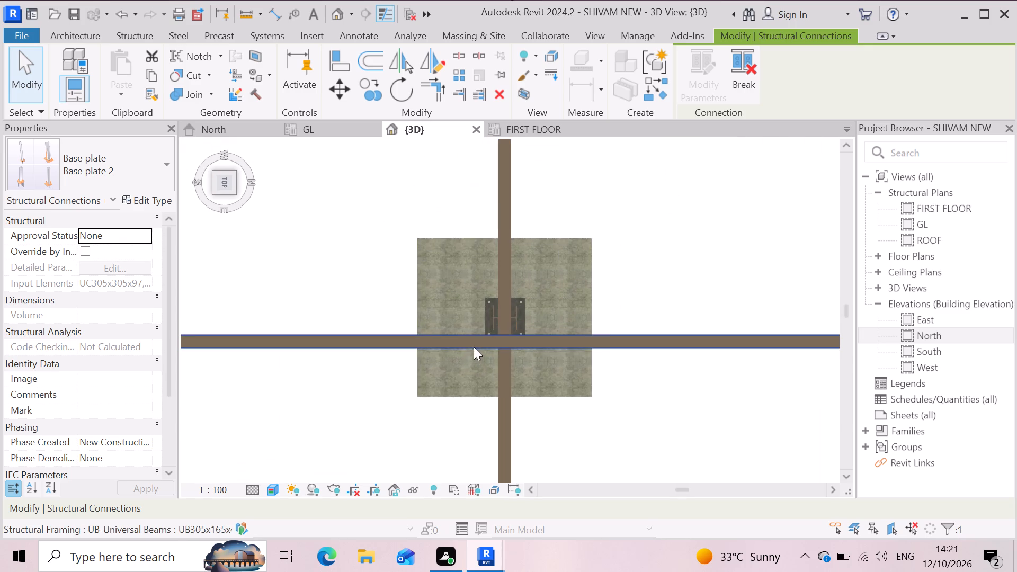
left_click(486, 312)
scroll(642, 340, "down", 4)
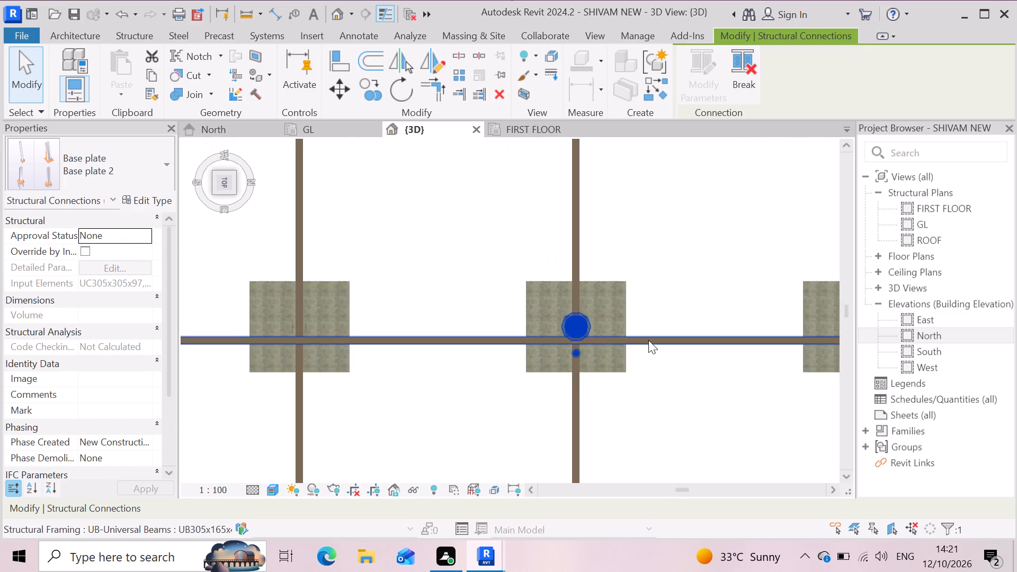
scroll(648, 340, "down", 3)
left_click(376, 91)
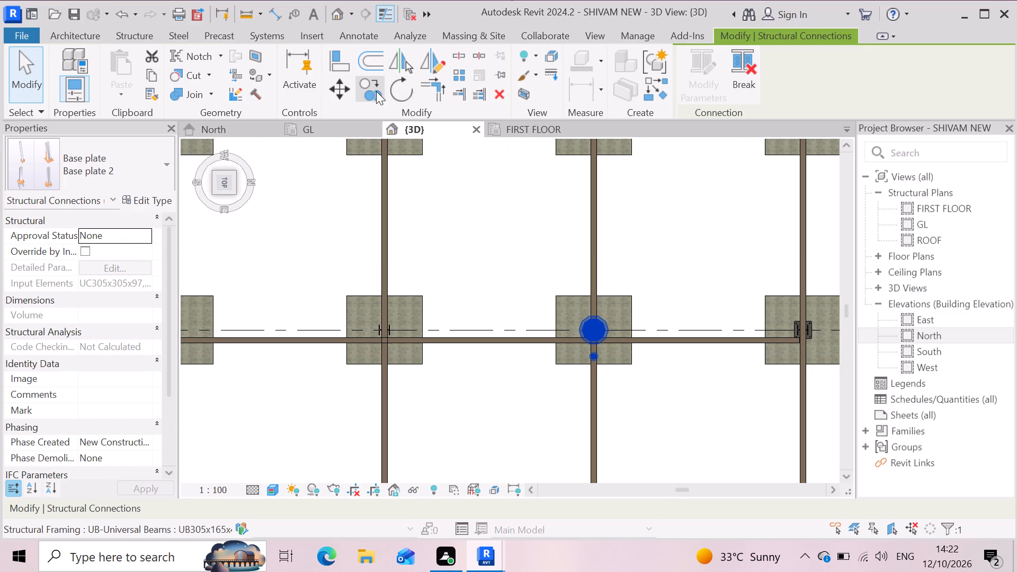
left_click(580, 341)
scroll(640, 339, "down", 4)
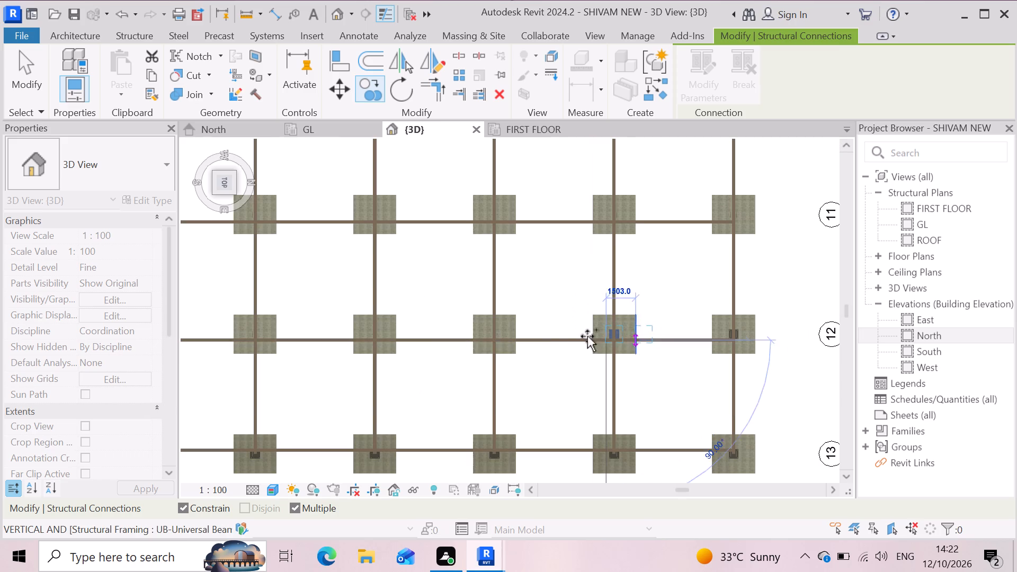
scroll(466, 342, "up", 4)
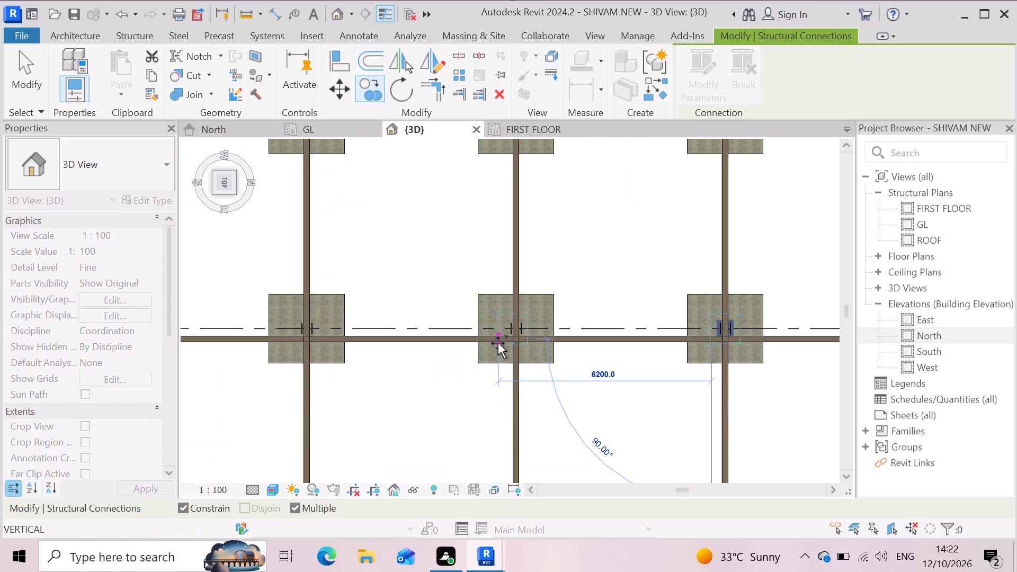
left_click(498, 343)
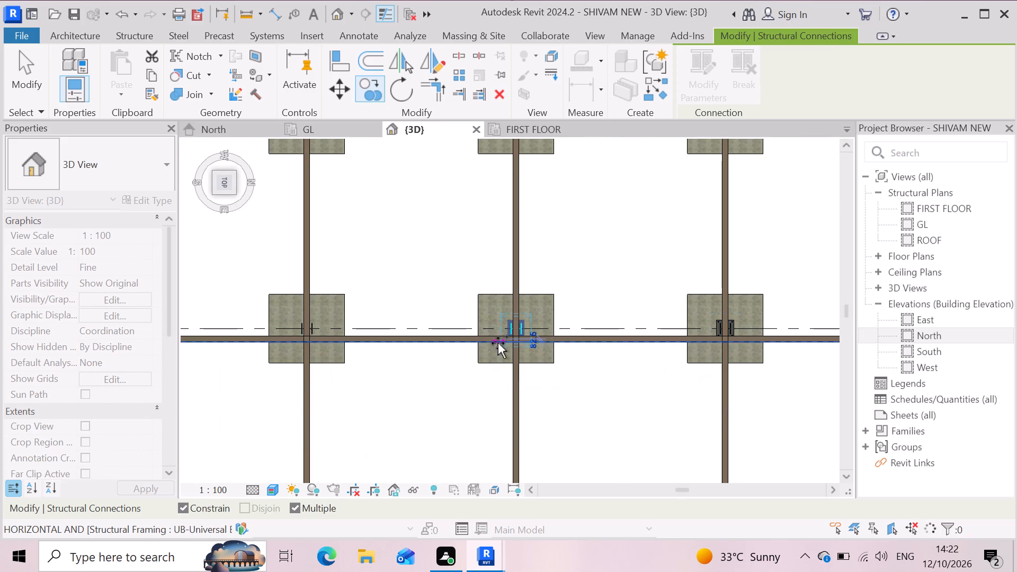
Place further copies of the base plate at the grid 3, grid 2 and grid 1 columns along grid 12.
scroll(582, 346, "down", 6)
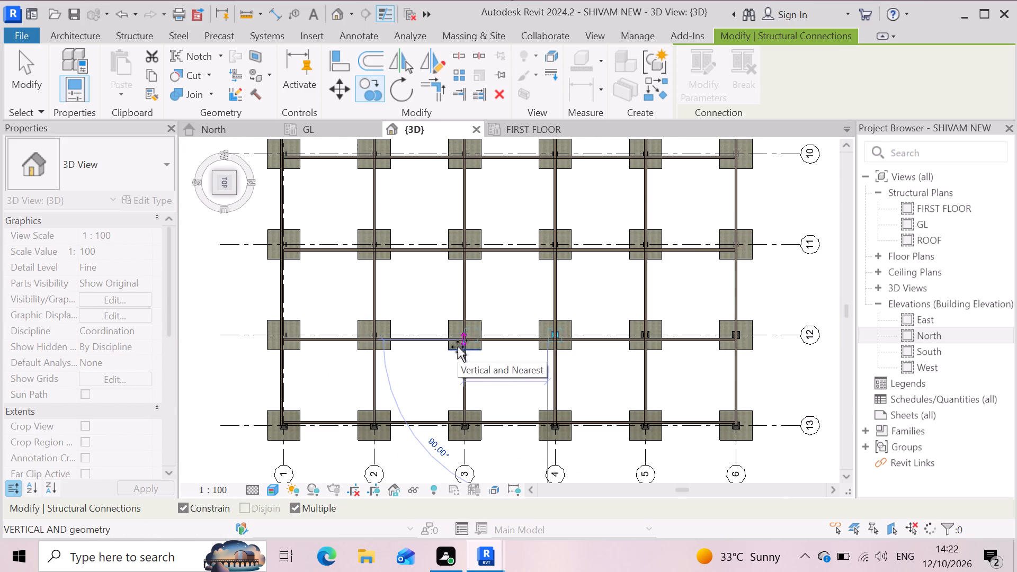
scroll(457, 350, "up", 6)
left_click(457, 350)
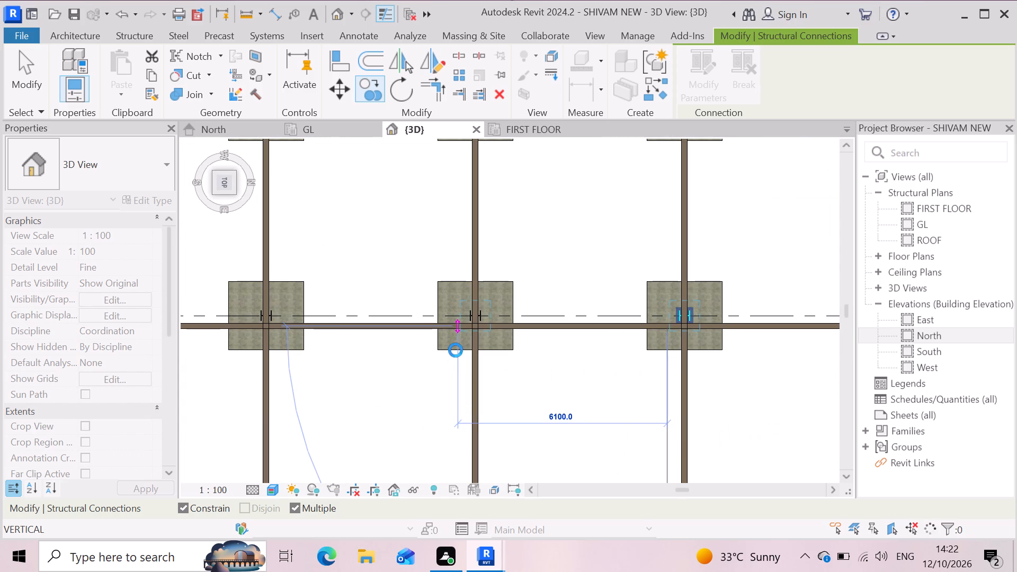
scroll(578, 371, "down", 8)
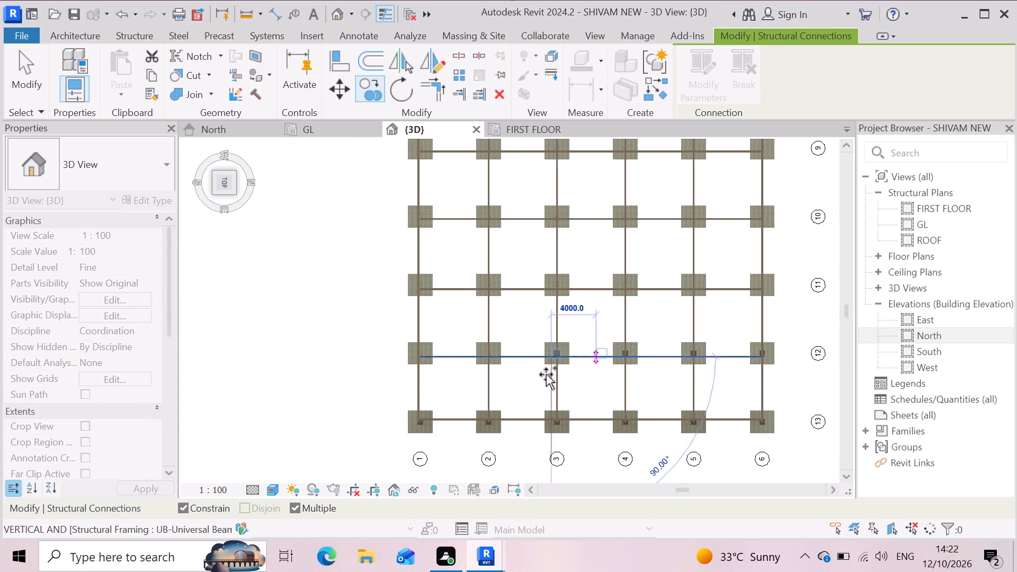
scroll(531, 375, "up", 8)
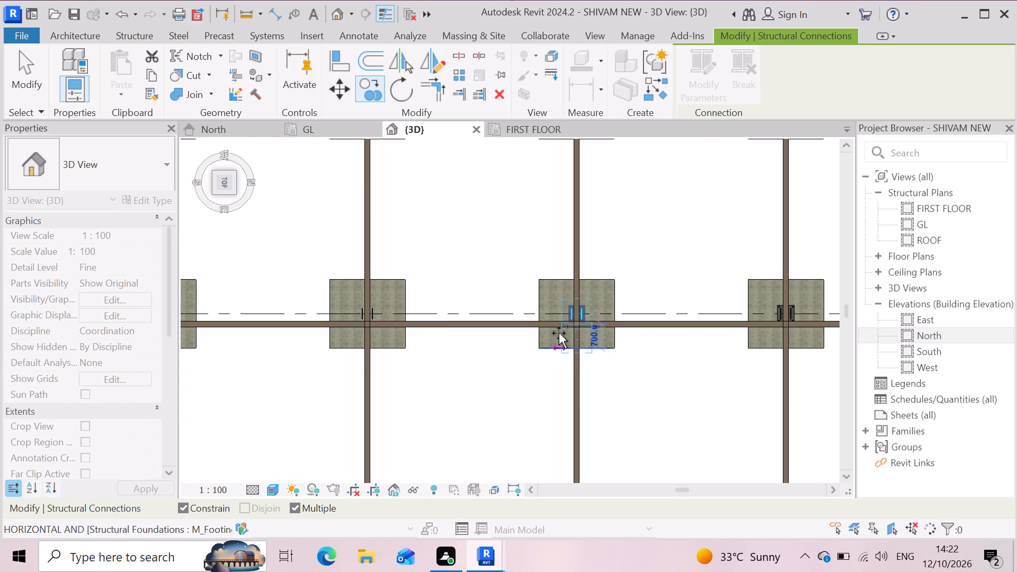
left_click(560, 323)
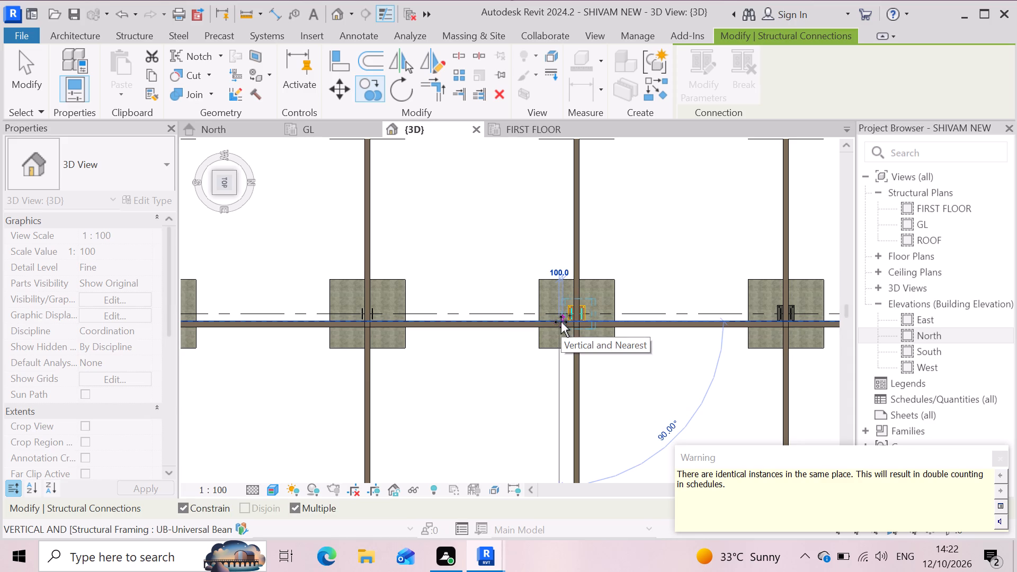
left_click(347, 316)
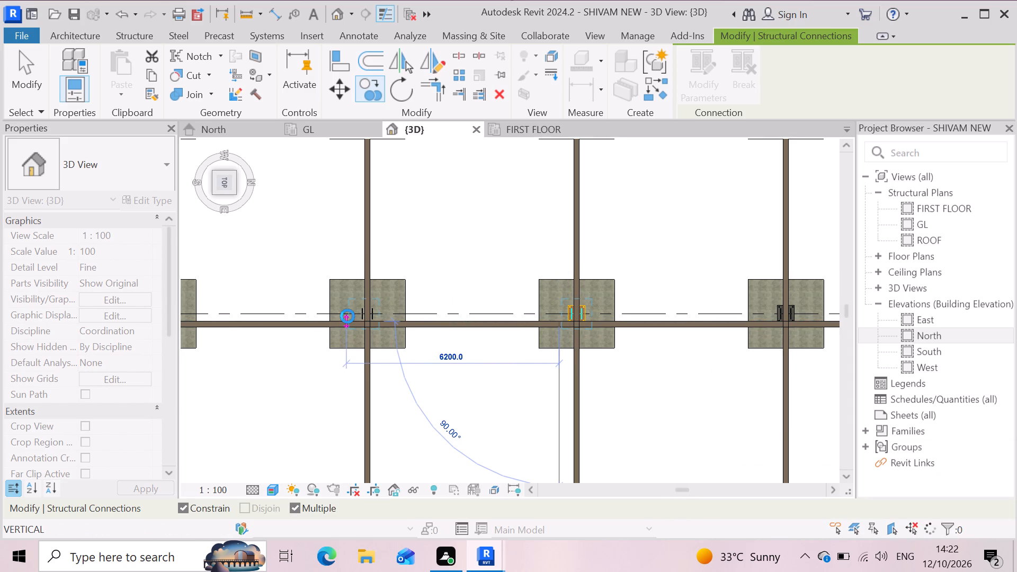
scroll(573, 370, "down", 6)
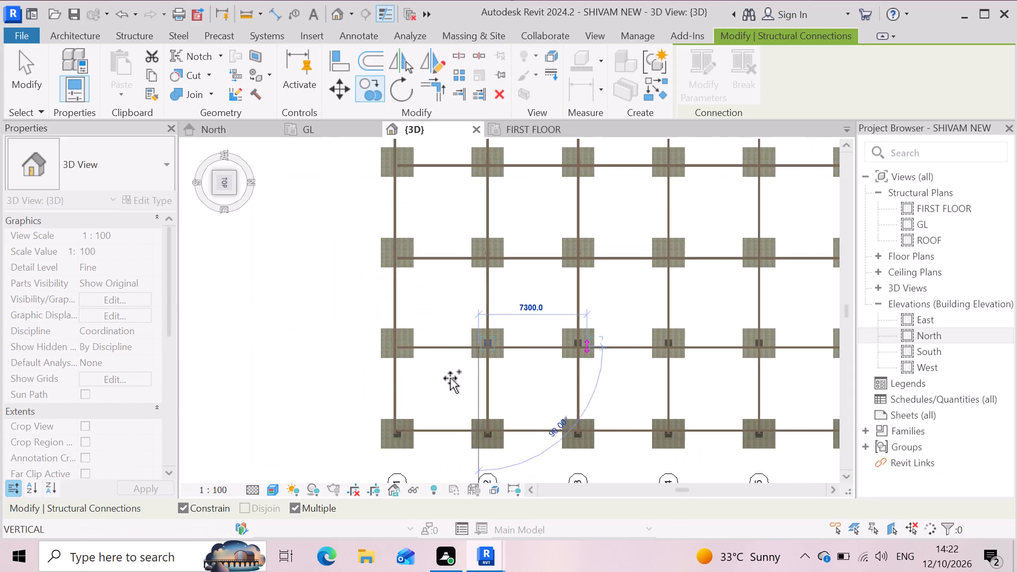
scroll(384, 366, "up", 6)
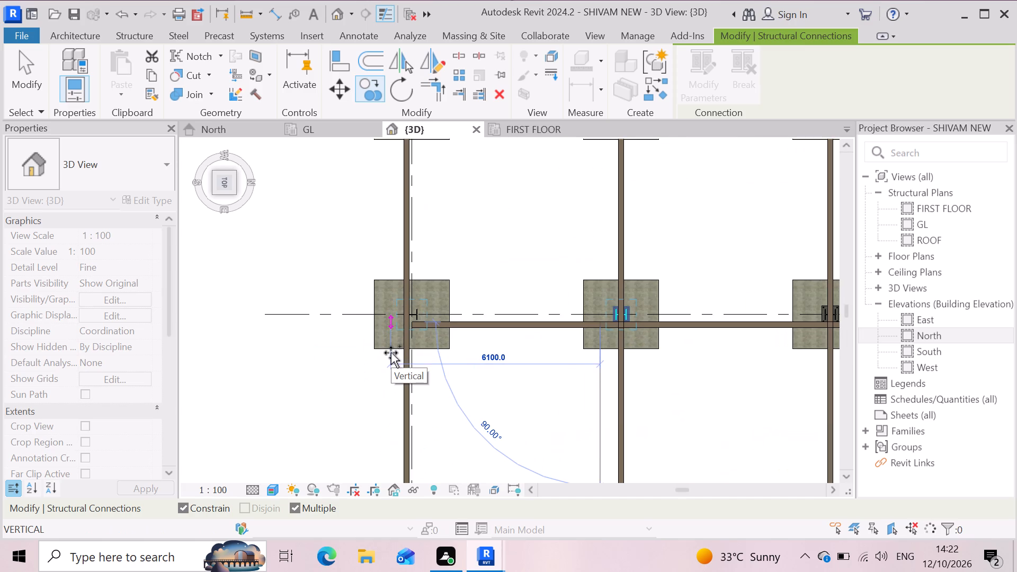
left_click(391, 353)
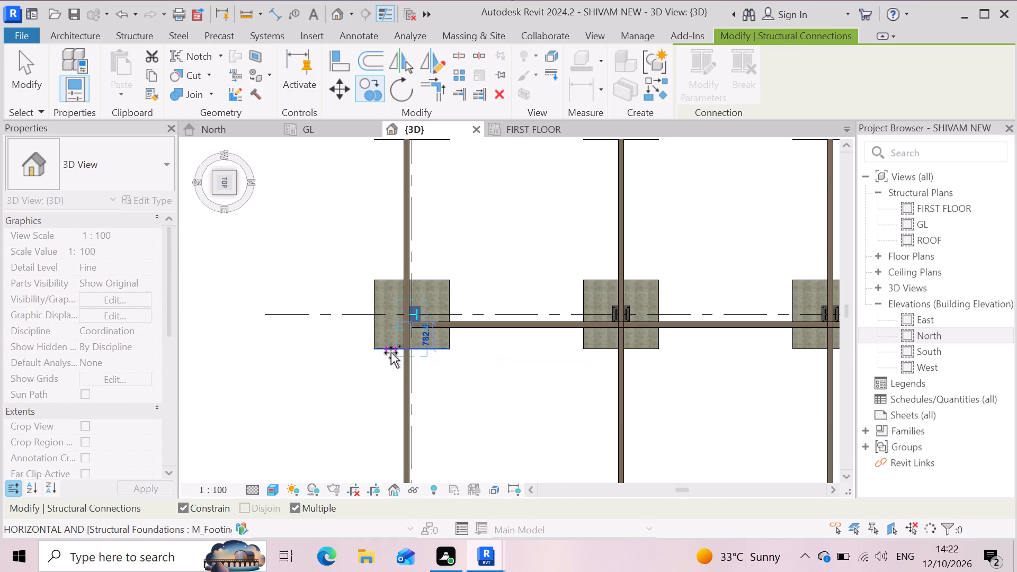
Place copies of the base plate at the grid 1, grid 2 and grid 3 columns along grid 11.
scroll(463, 390, "down", 7)
scroll(446, 292, "up", 4)
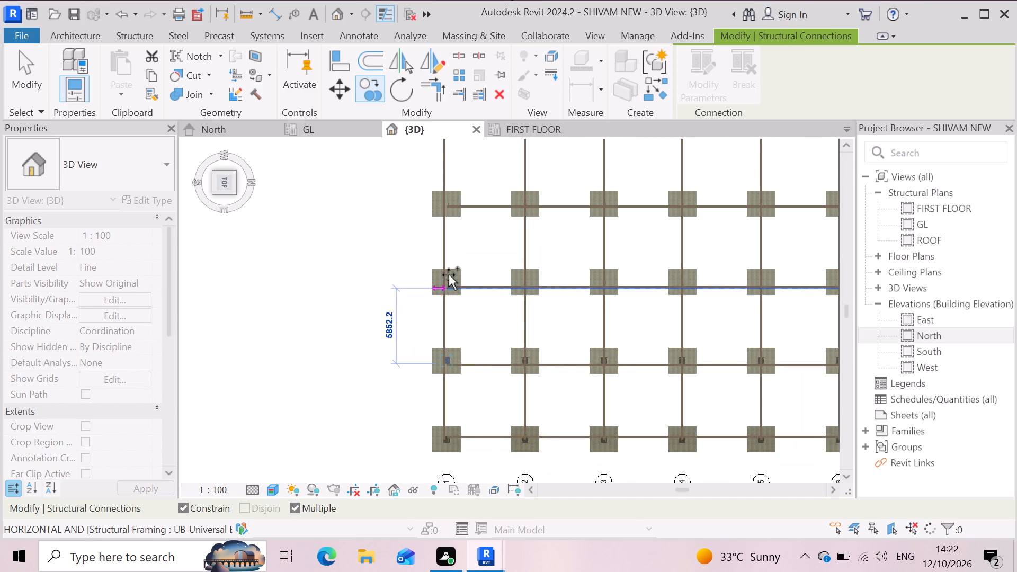
scroll(449, 275, "up", 6)
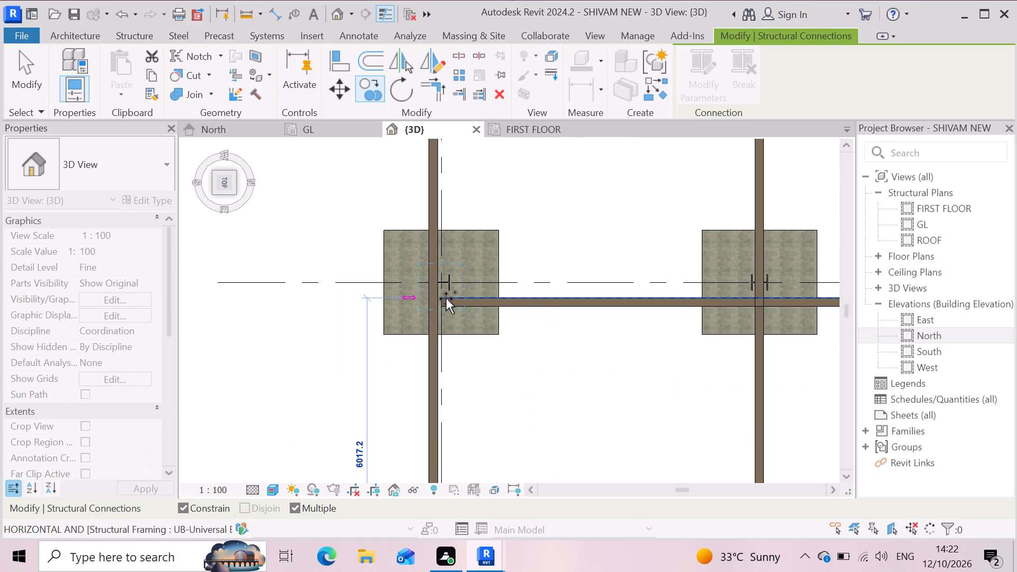
left_click(446, 299)
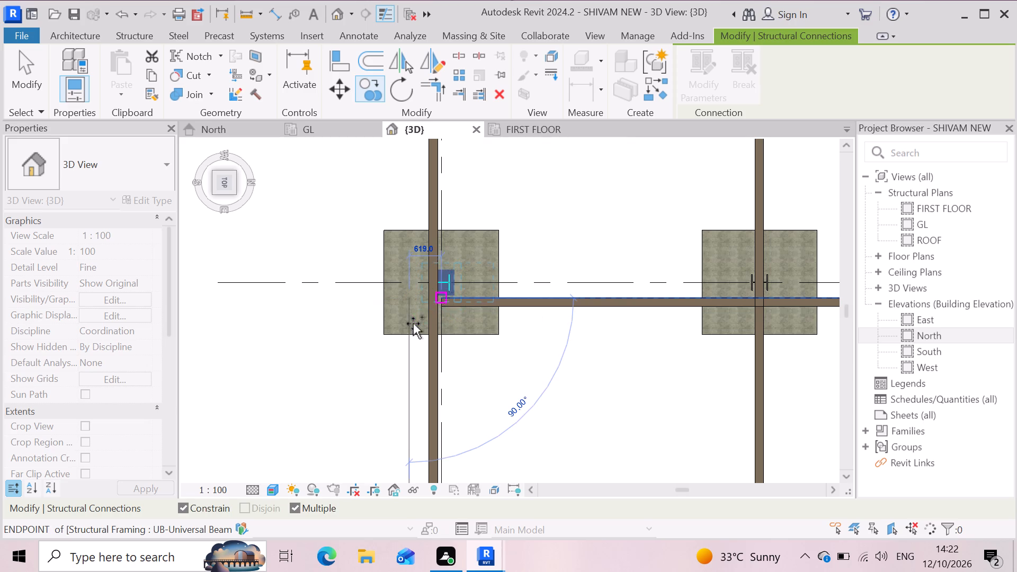
scroll(409, 327, "down", 7)
scroll(515, 323, "up", 6)
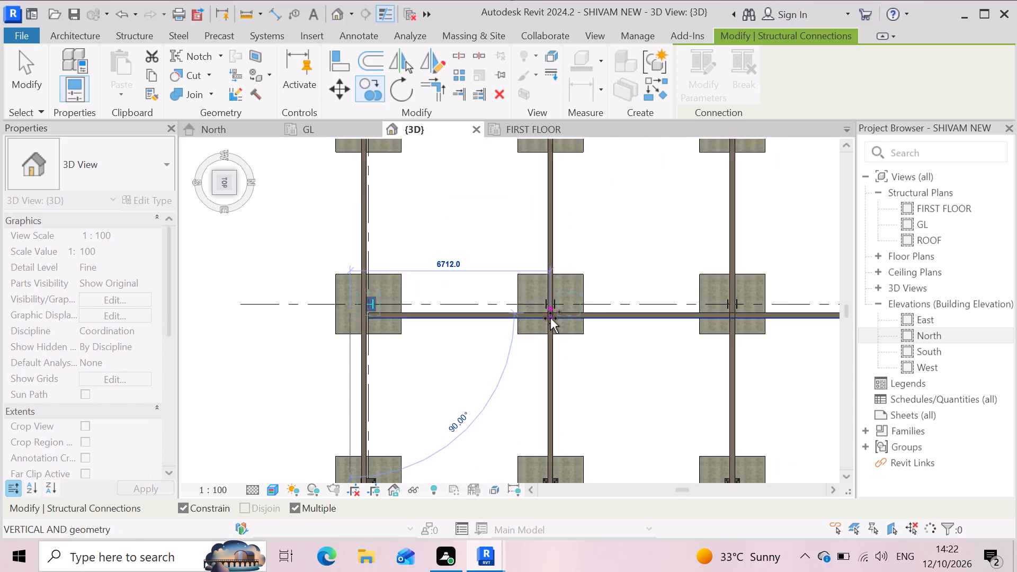
left_click(521, 314)
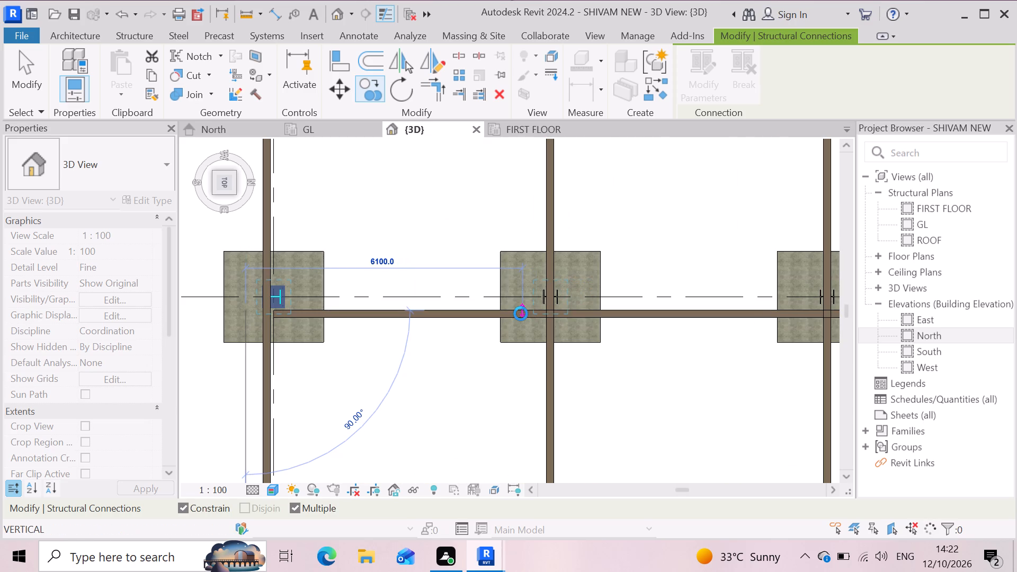
scroll(521, 314, "down", 4)
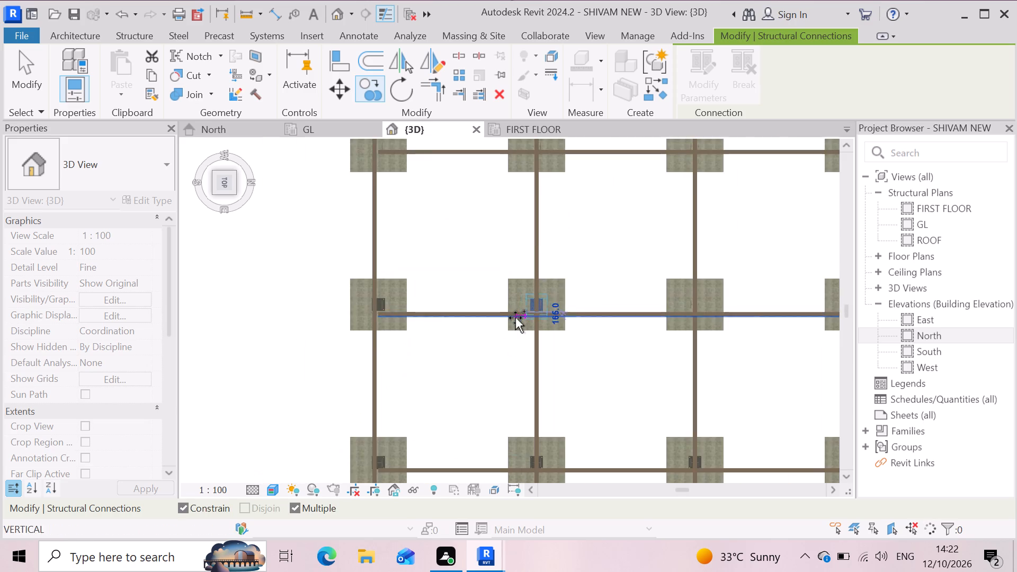
scroll(515, 318, "down", 7)
scroll(578, 318, "up", 4)
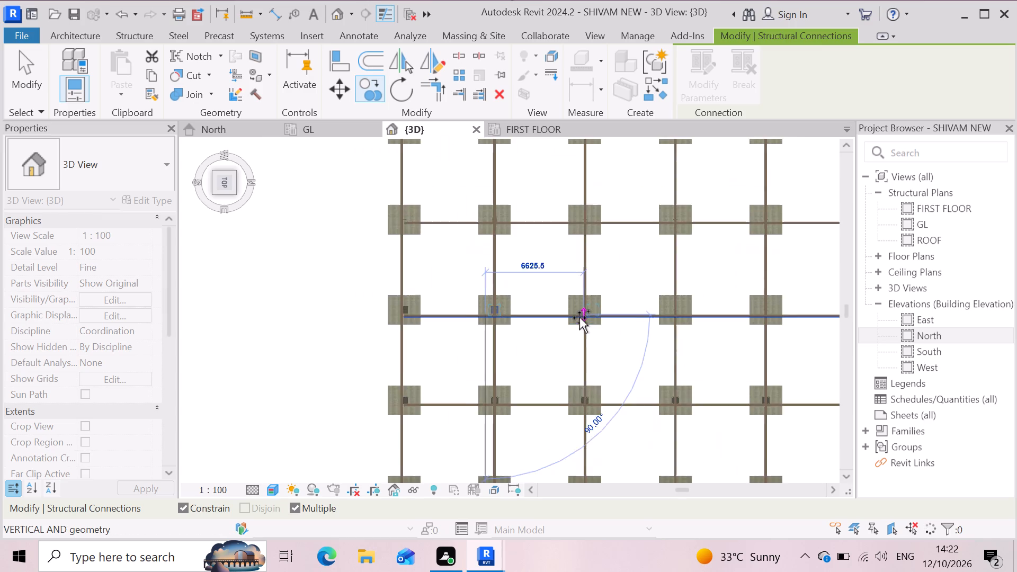
scroll(579, 318, "up", 5)
left_click(579, 318)
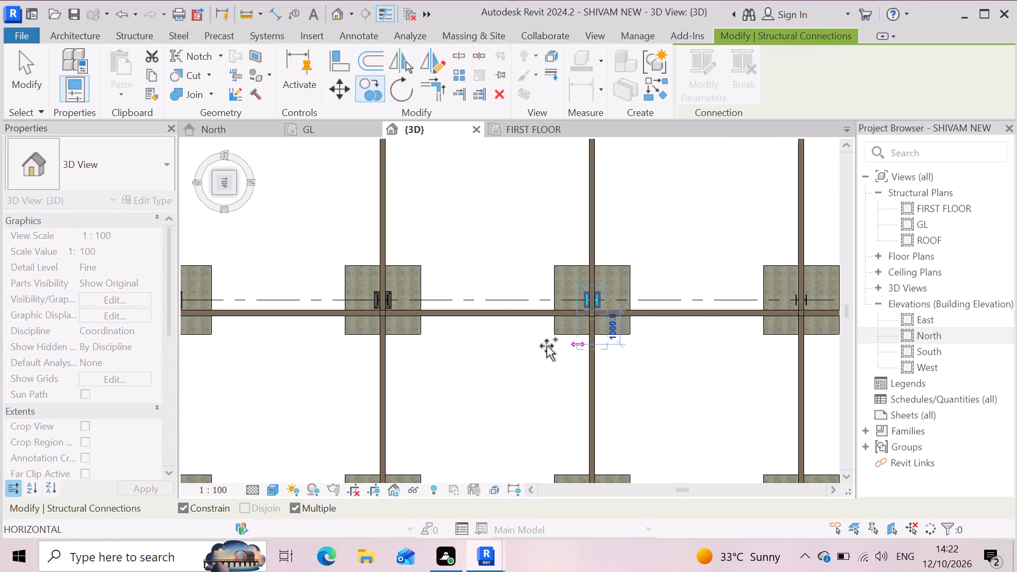
Place copies of the base plate at the grid 4, grid 5 and grid 6 columns along grid 11.
scroll(547, 345, "down", 5)
scroll(698, 309, "up", 7)
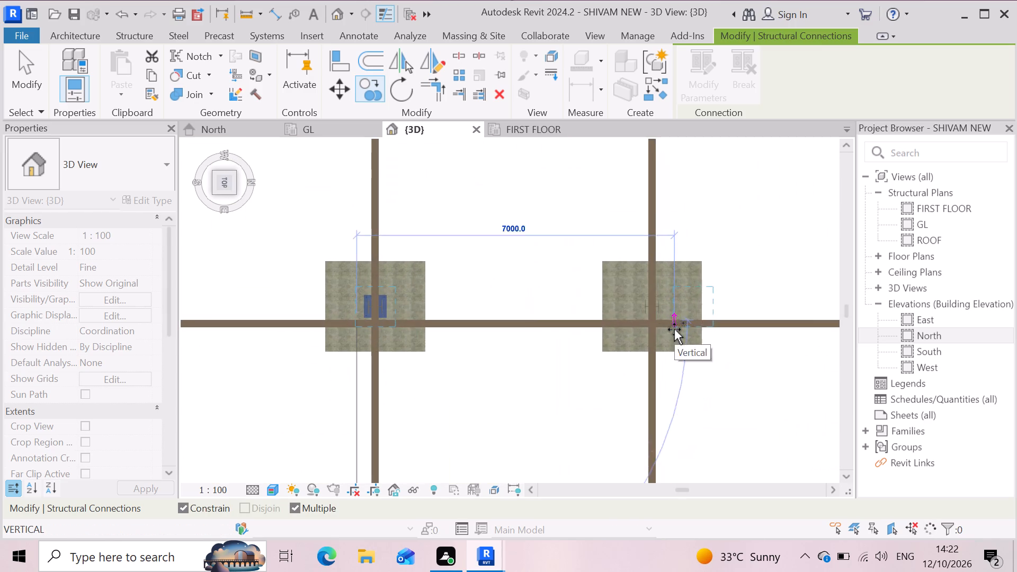
left_click(635, 330)
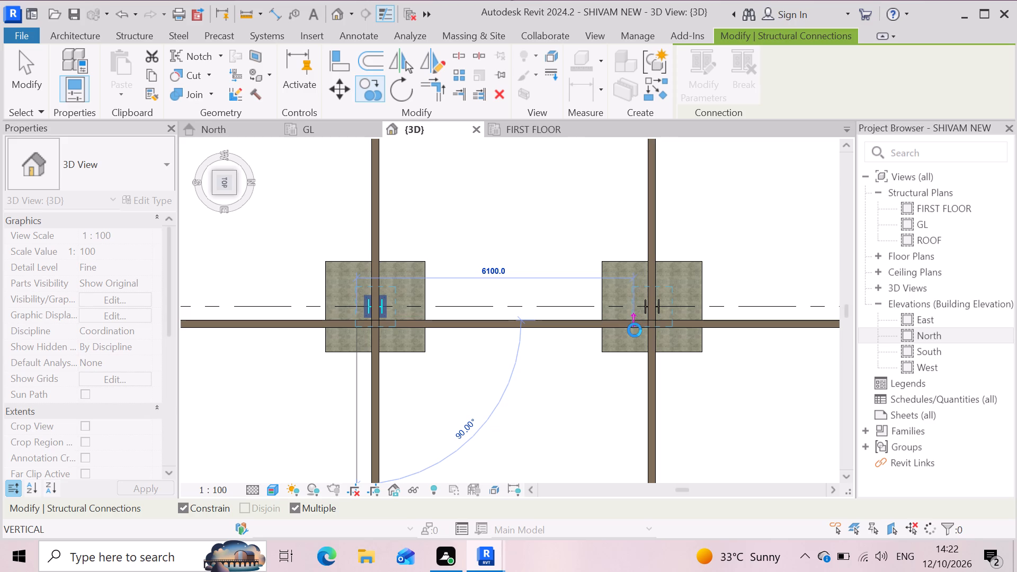
scroll(634, 330, "down", 5)
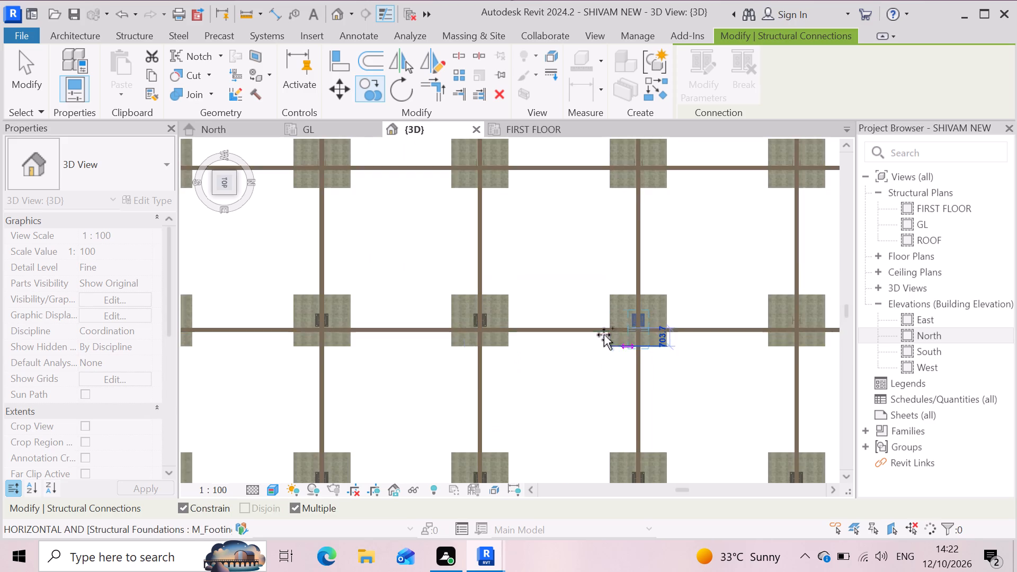
scroll(604, 335, "down", 2)
scroll(730, 353, "up", 8)
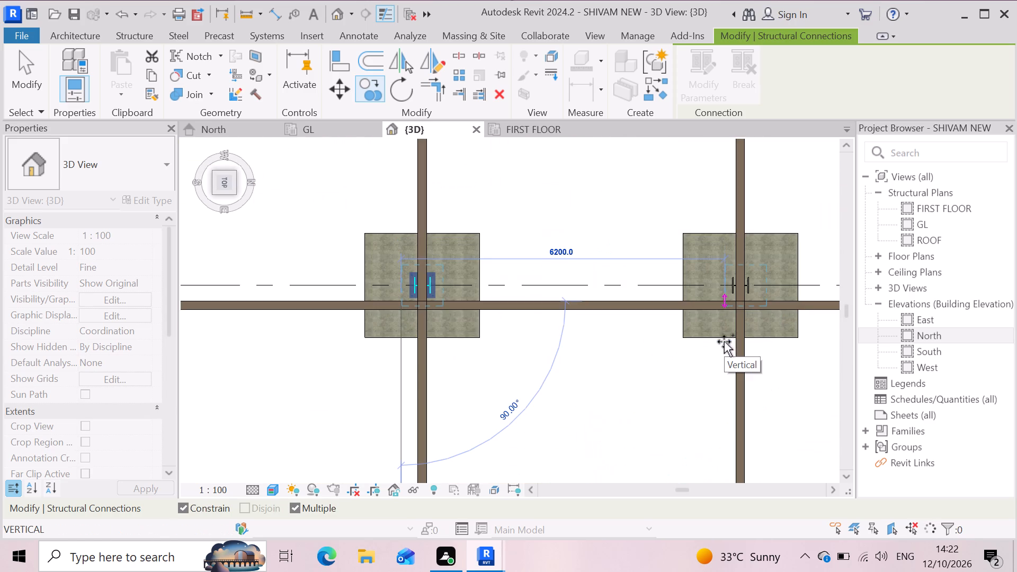
left_click(724, 342)
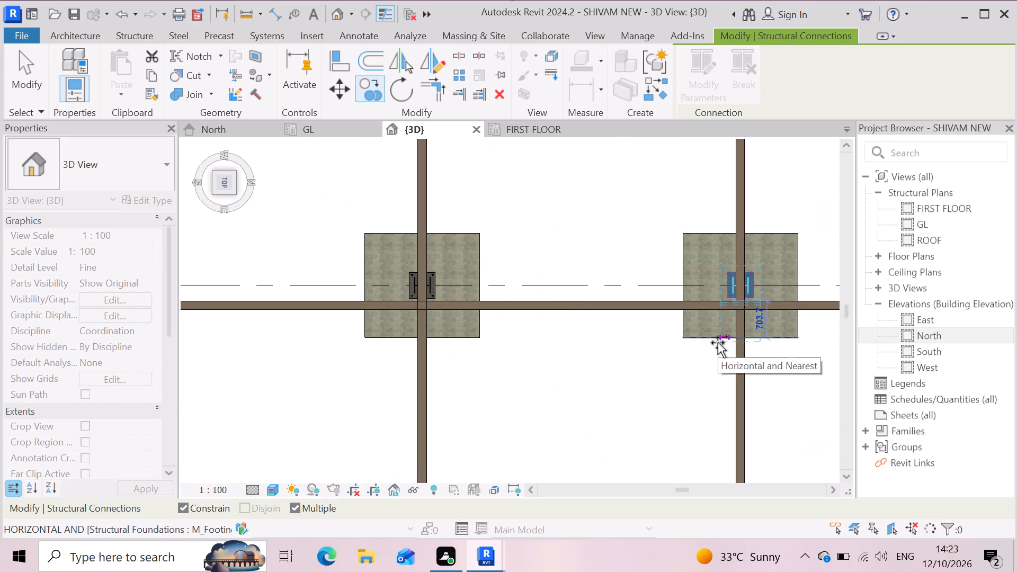
scroll(631, 361, "down", 7)
scroll(788, 348, "up", 4)
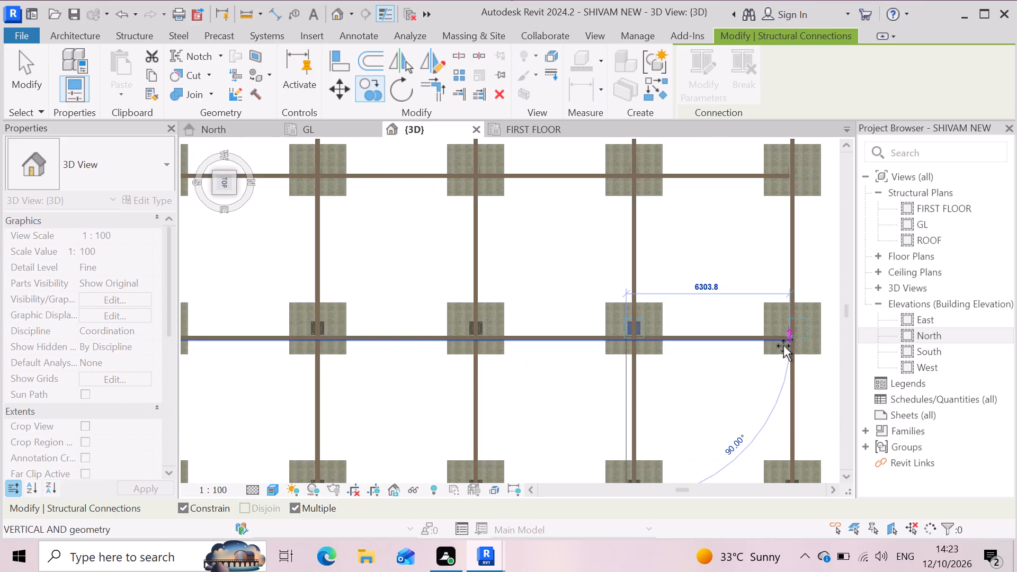
scroll(783, 346, "up", 5)
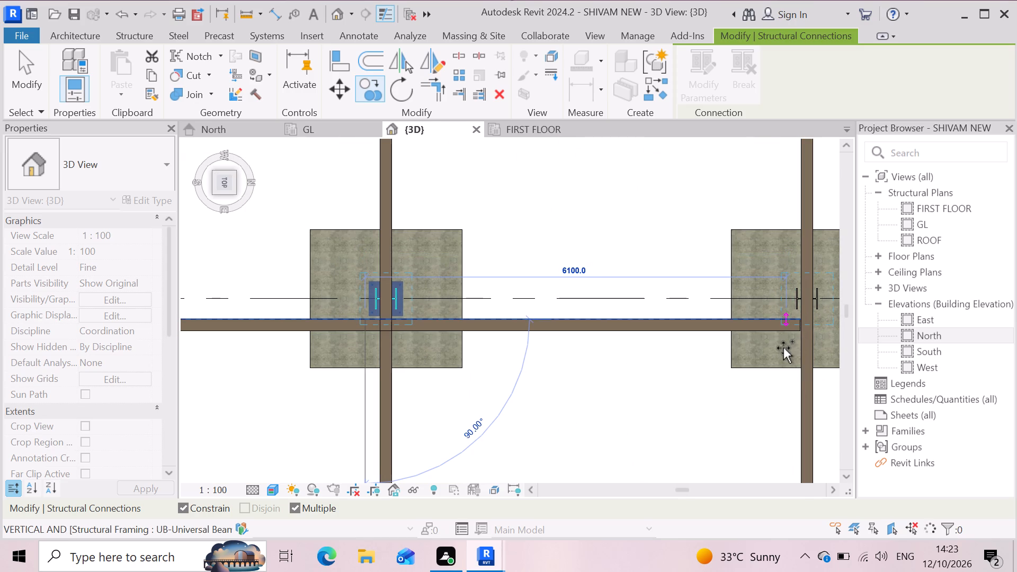
left_click(783, 348)
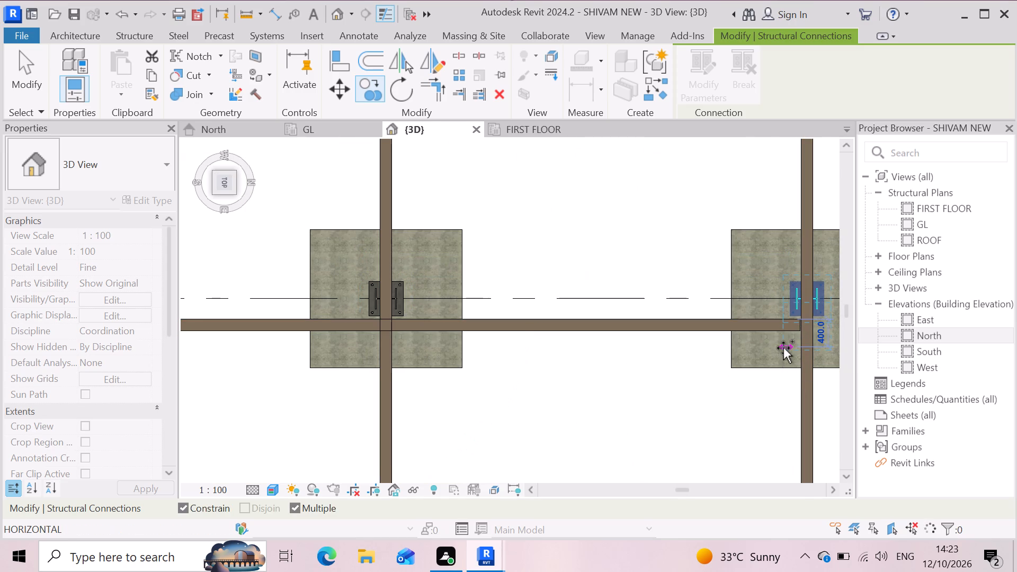
Place copies of the base plate along grid 6 at the grid 10 and grid 9 columns.
scroll(697, 380, "down", 9)
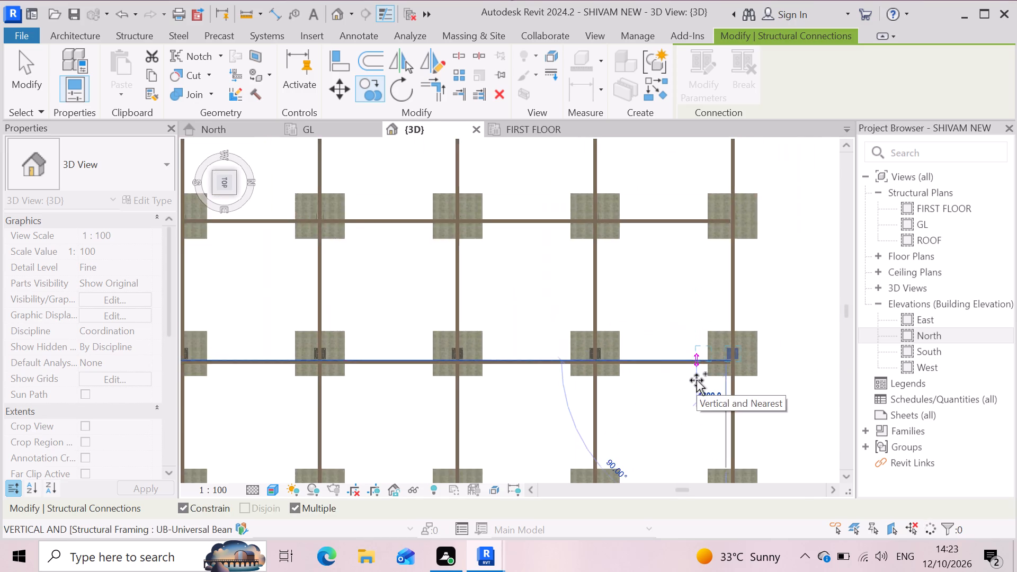
scroll(697, 380, "down", 4)
scroll(713, 314, "up", 7)
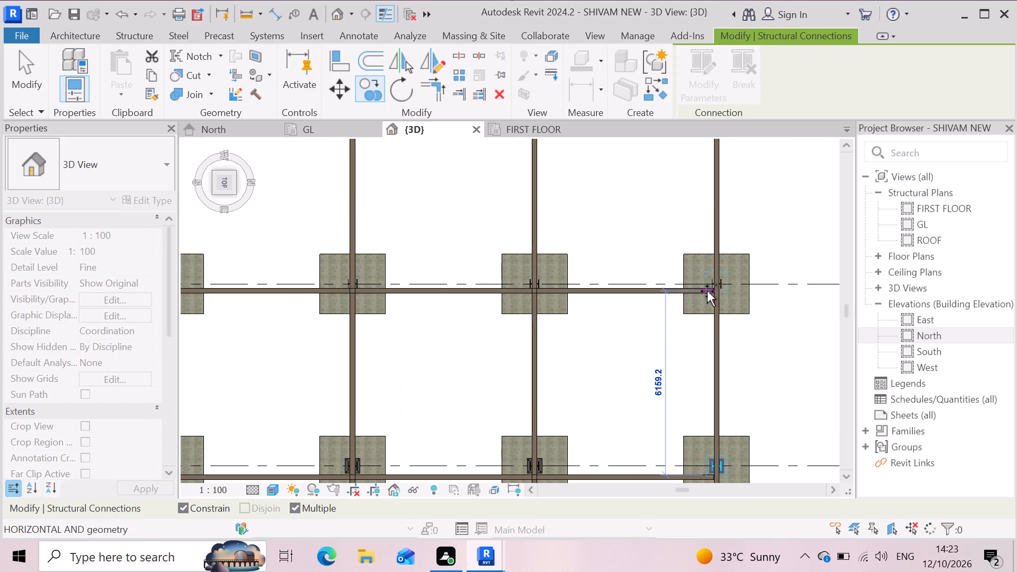
left_click(708, 292)
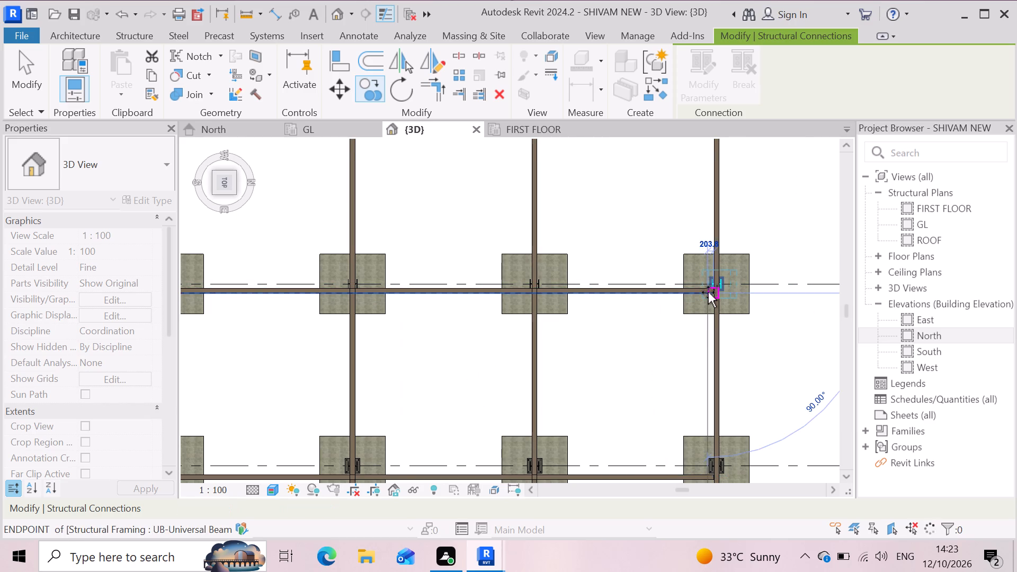
scroll(708, 292, "down", 9)
scroll(683, 230, "up", 10)
left_click(710, 288)
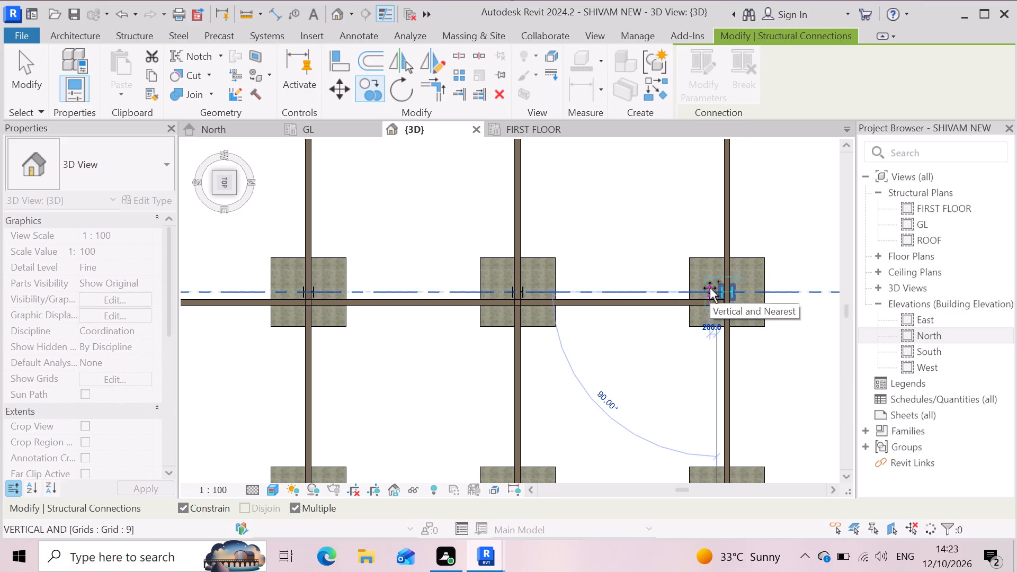
Place copies of the base plate along grid 6 at the grid 8 and grid 7 columns.
scroll(696, 328, "down", 9)
scroll(717, 264, "up", 2)
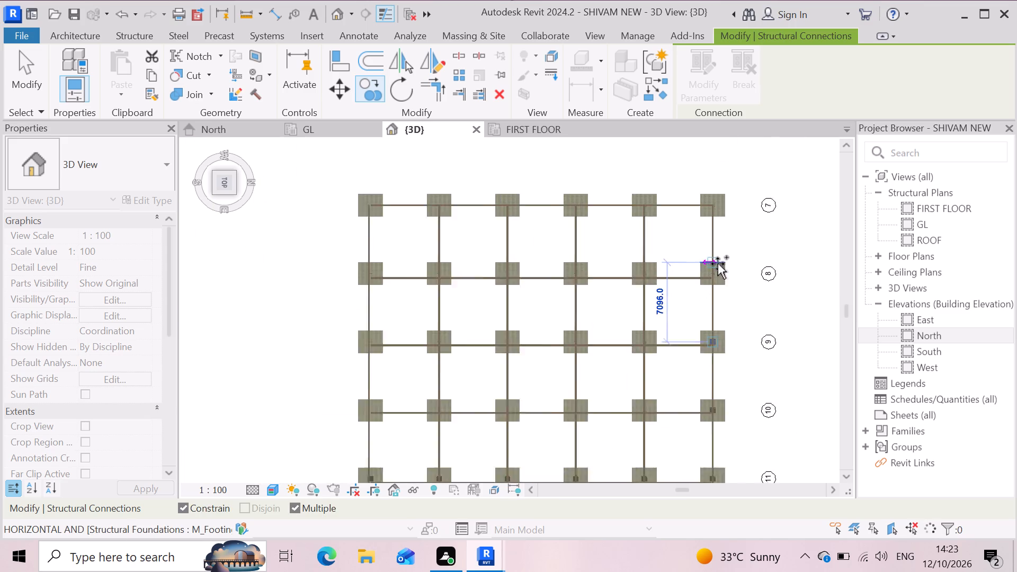
scroll(718, 264, "up", 6)
left_click(721, 296)
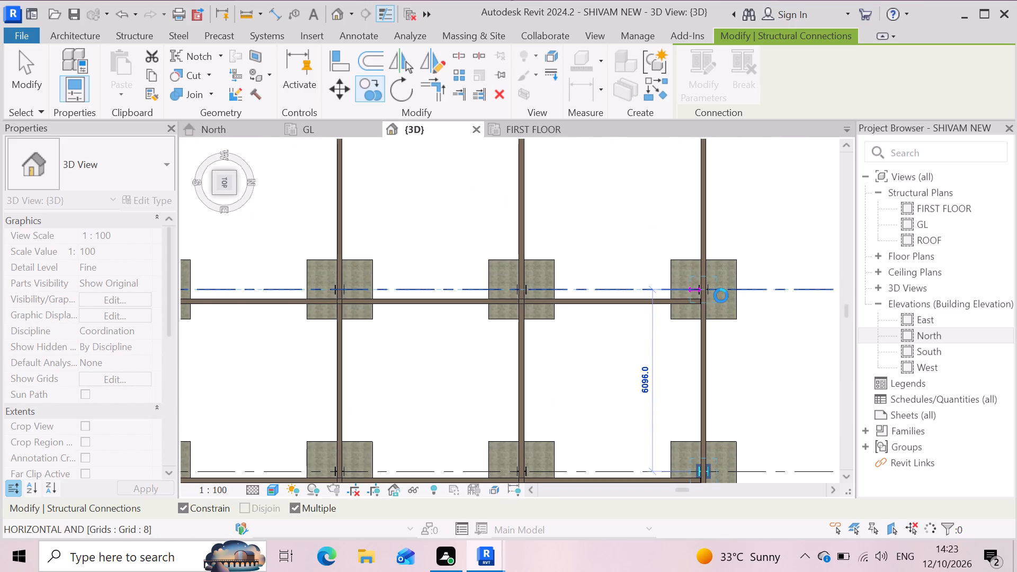
scroll(719, 294, "down", 8)
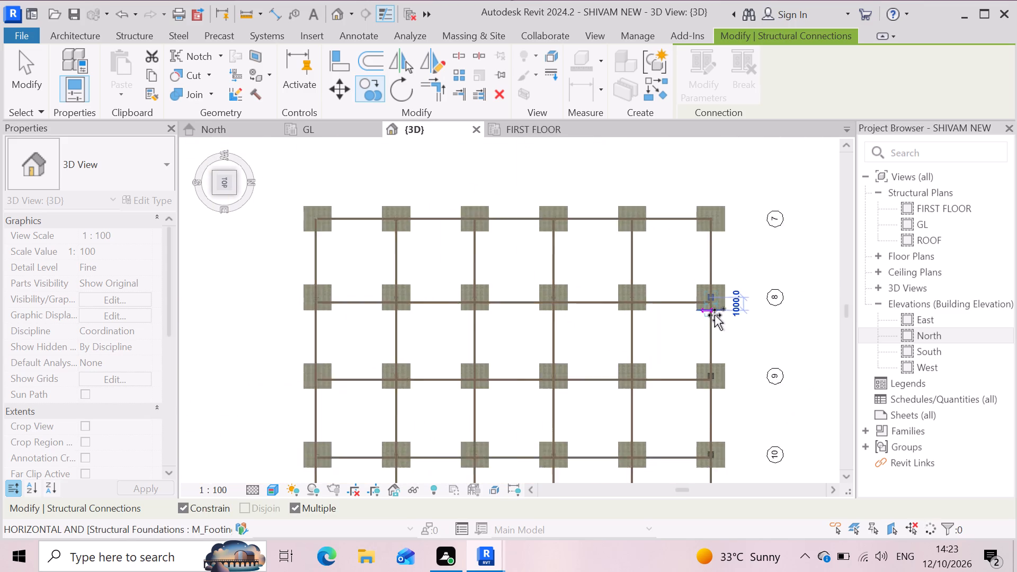
scroll(706, 228, "up", 8)
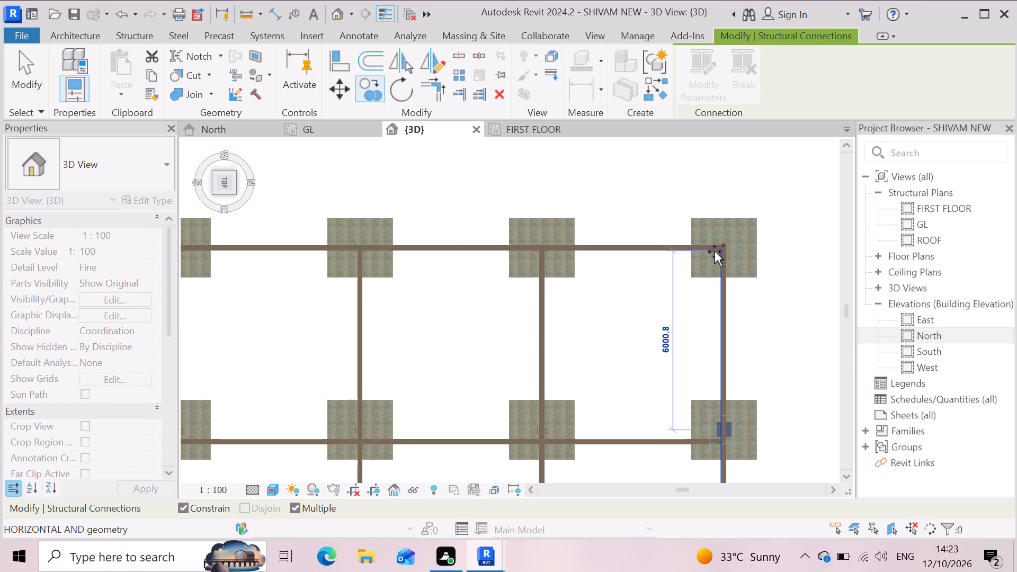
left_click(715, 252)
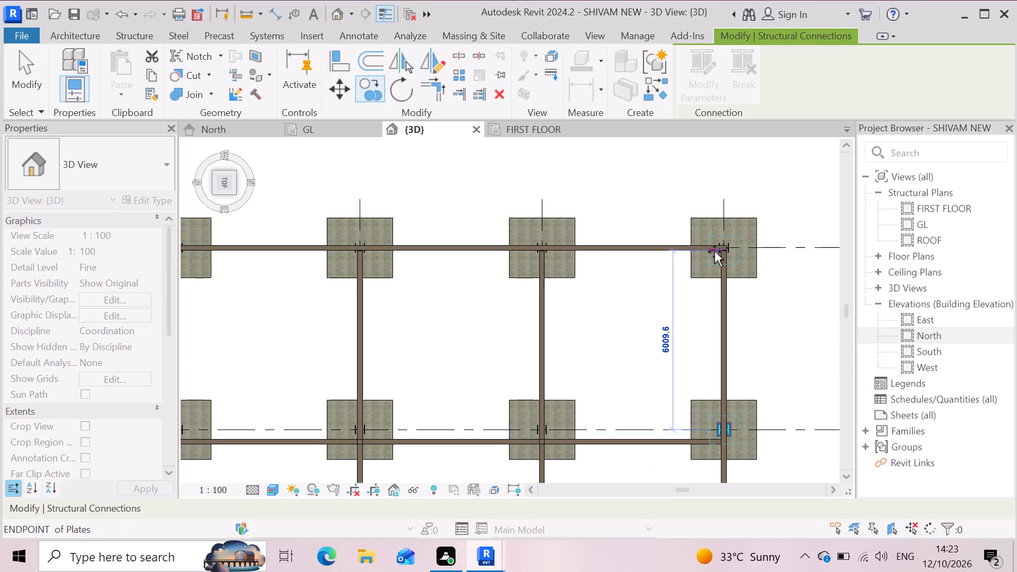
Place copies of the base plate along grid 5 at the grid 7 and grid 8 columns.
scroll(709, 279, "down", 3)
scroll(585, 274, "up", 3)
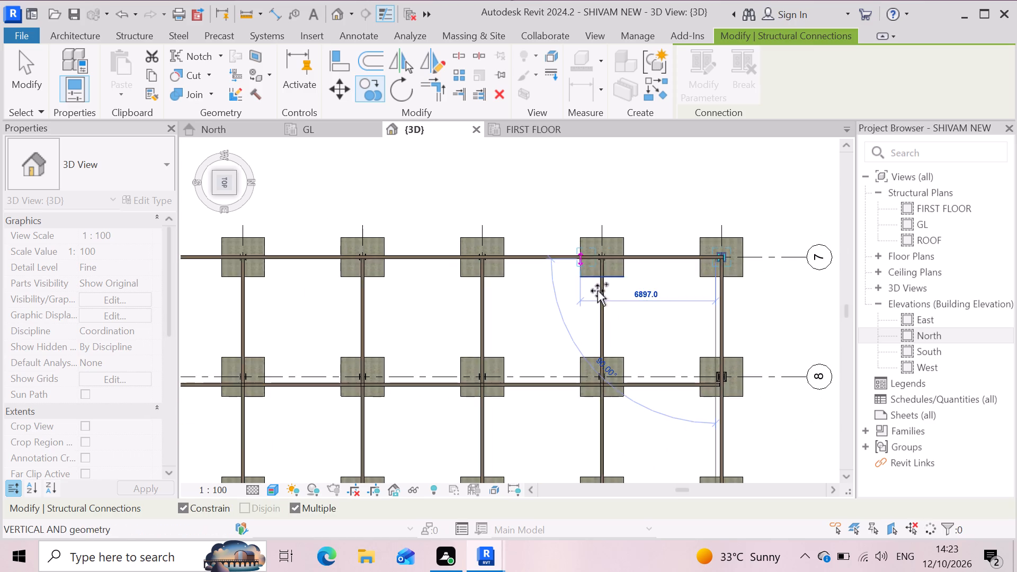
scroll(597, 291, "up", 3)
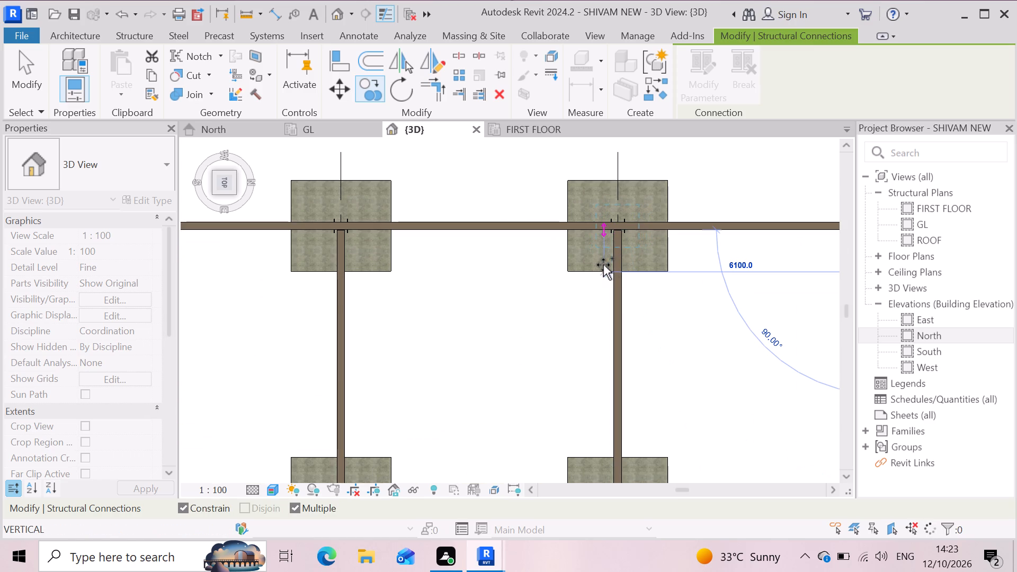
left_click(602, 265)
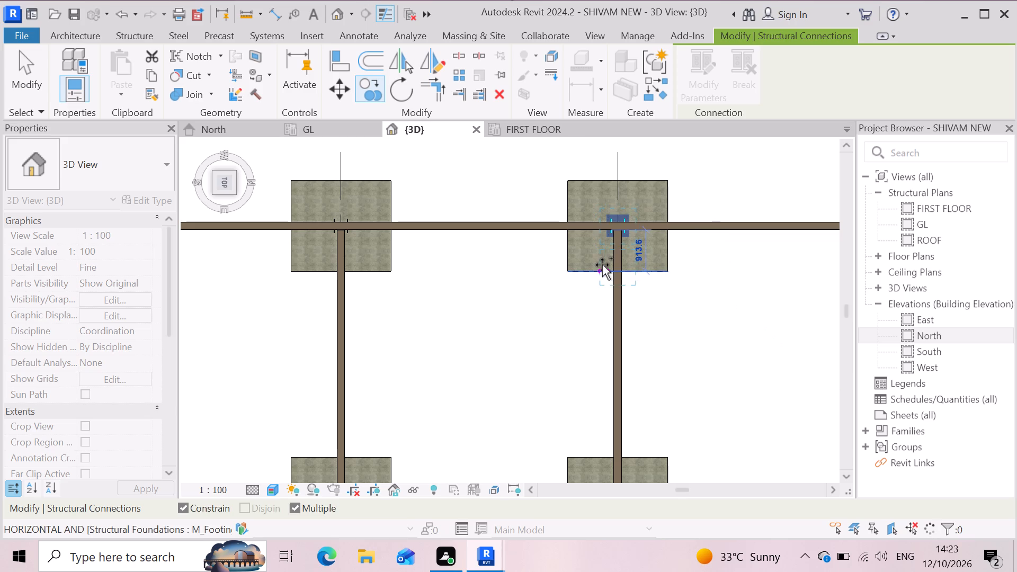
scroll(602, 265, "down", 6)
scroll(601, 398, "up", 5)
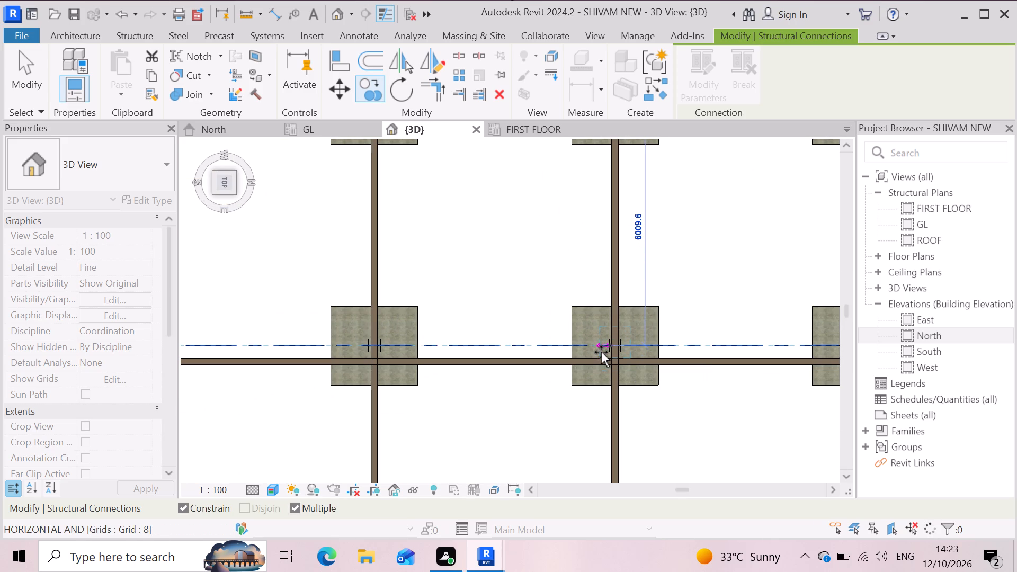
scroll(601, 352, "up", 5)
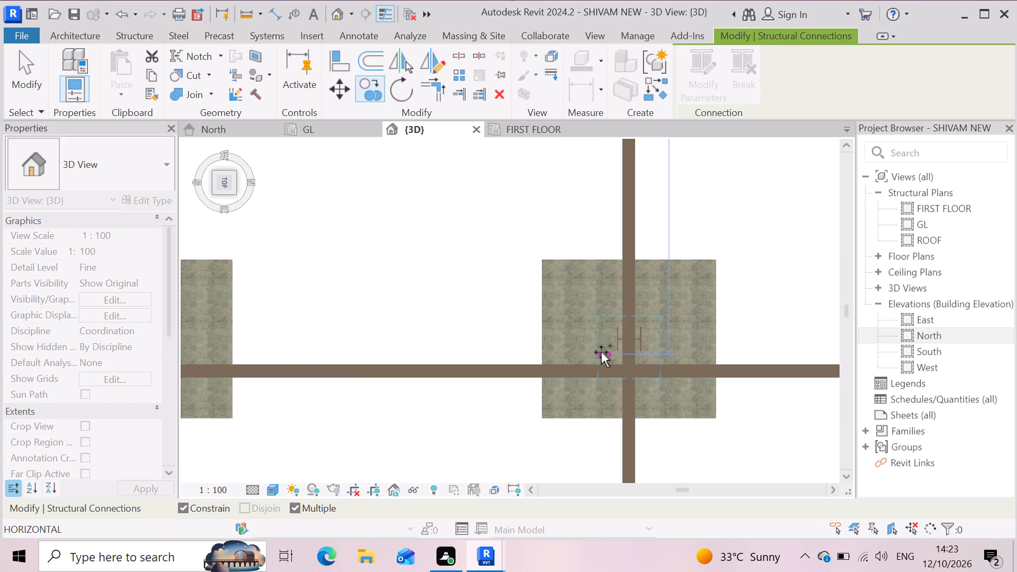
left_click(601, 352)
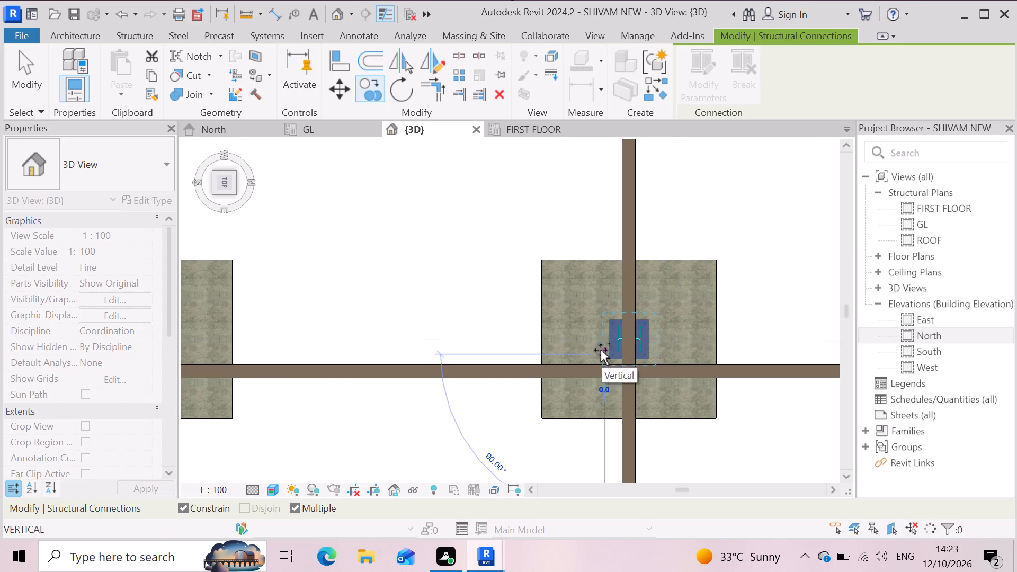
Place a copy of the base plate at the grid 4 column along grid 8.
scroll(601, 350, "down", 11)
scroll(494, 327, "up", 5)
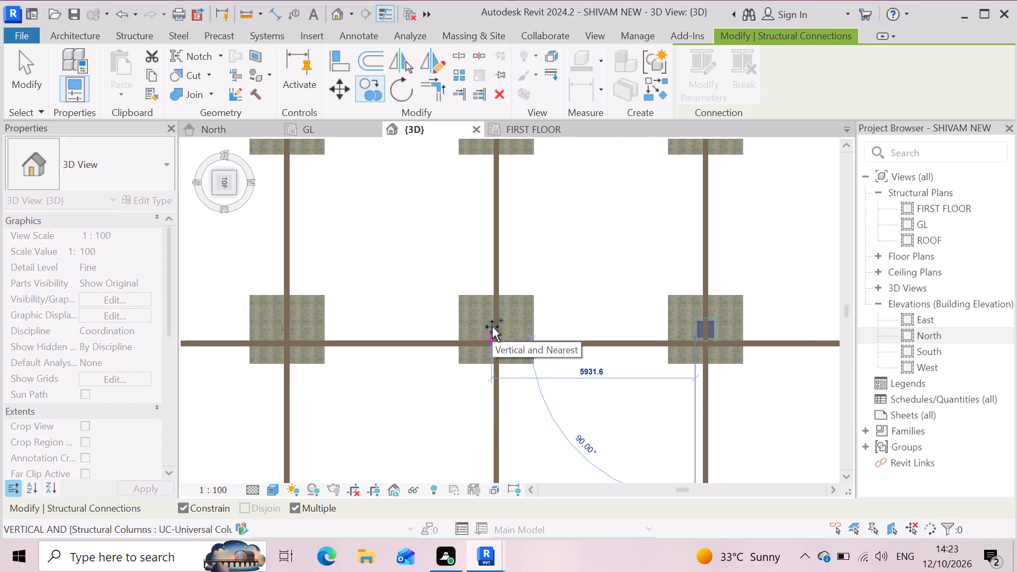
scroll(492, 327, "down", 3)
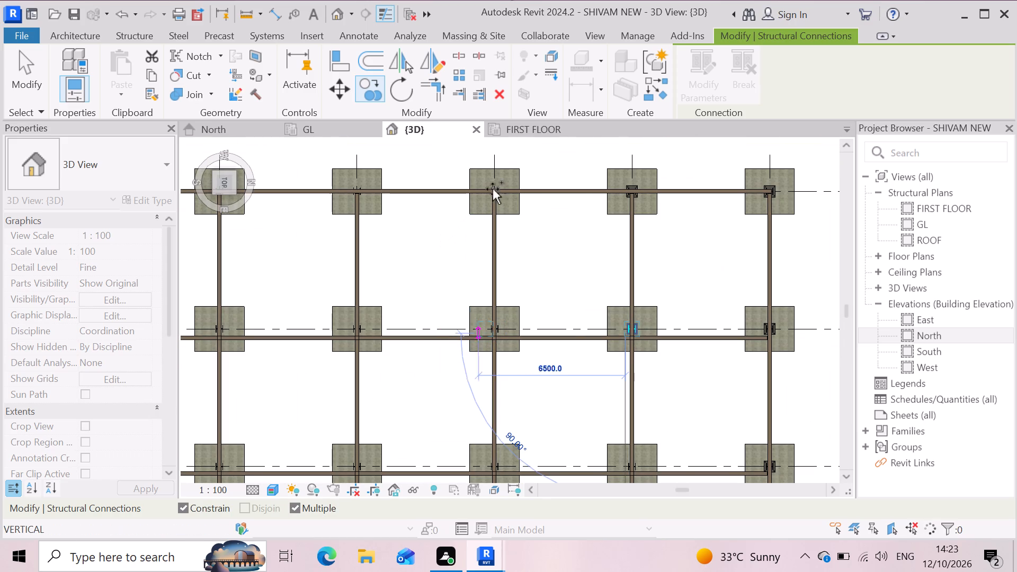
scroll(488, 191, "up", 7)
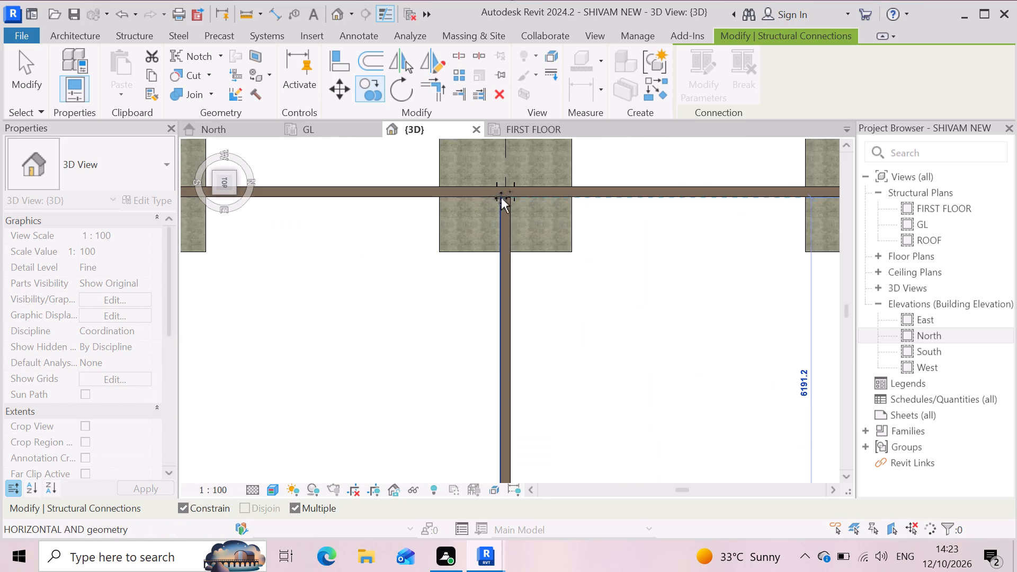
scroll(511, 277, "down", 3)
scroll(522, 416, "down", 2)
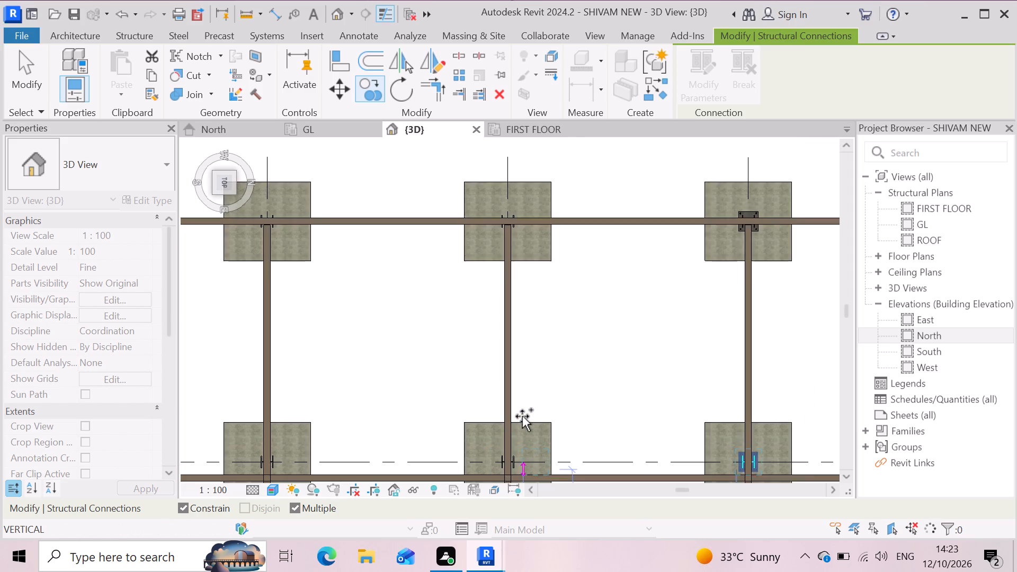
scroll(522, 416, "down", 2)
scroll(521, 416, "up", 3)
scroll(504, 460, "up", 3)
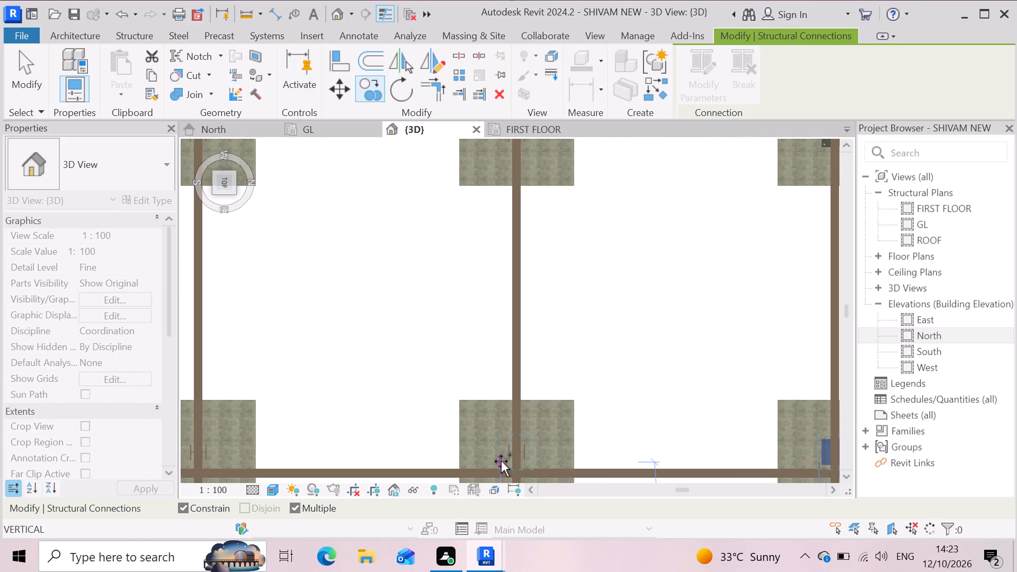
left_click(498, 460)
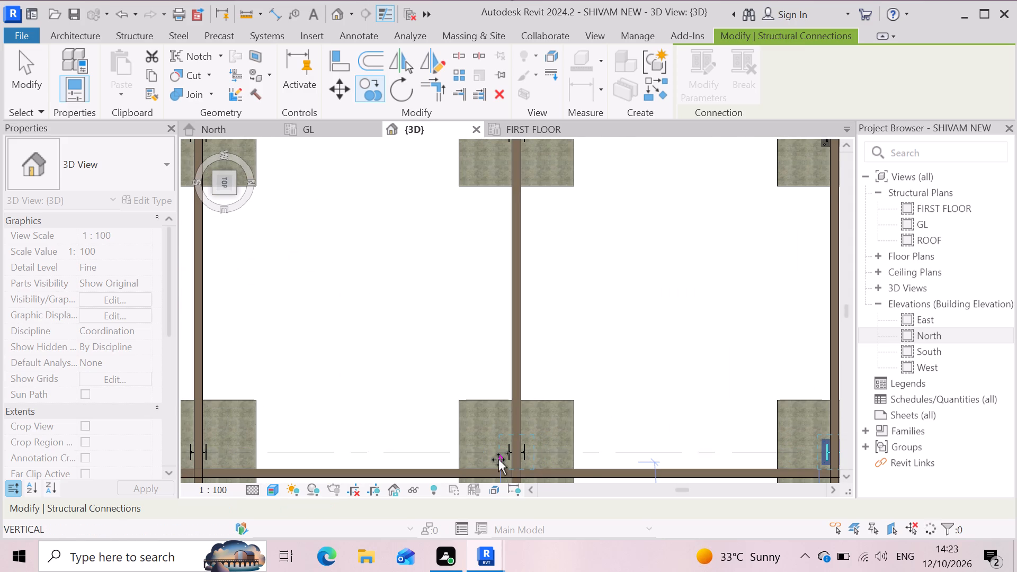
Place copies of the base plate along grid 8 at the grid 3, grid 2 and grid 1 columns.
scroll(593, 392, "down", 7)
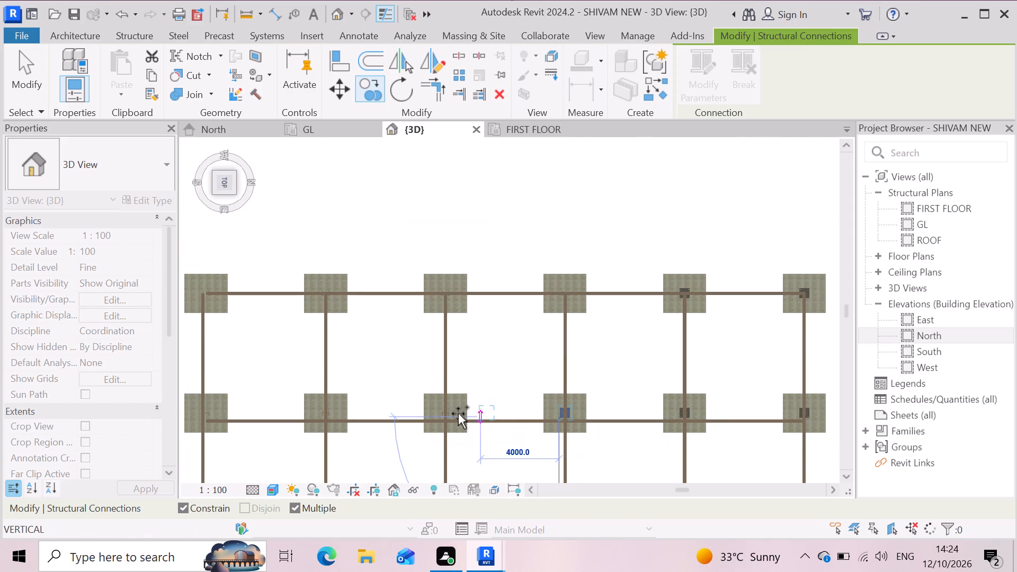
scroll(418, 419, "up", 3)
left_click(450, 432)
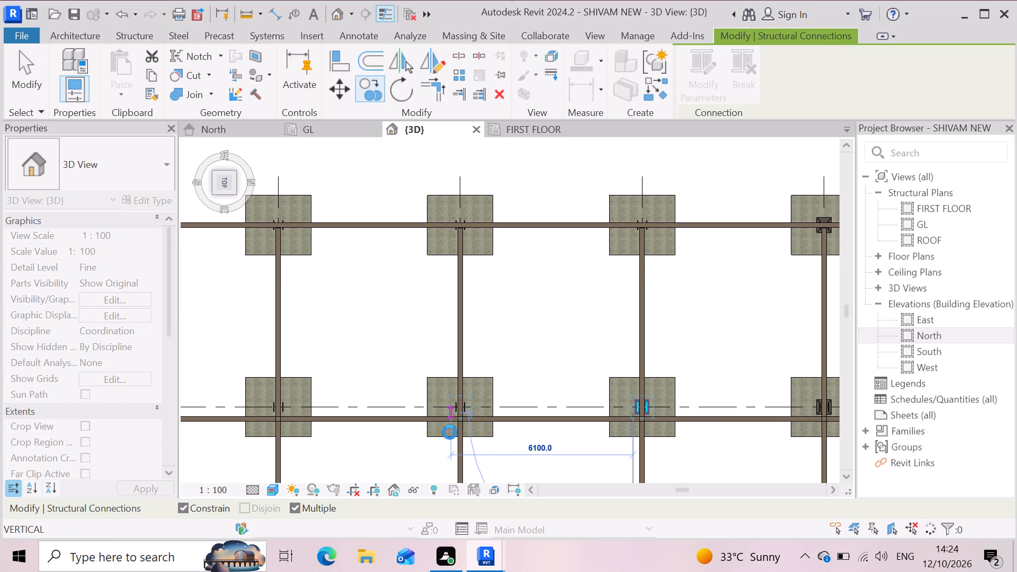
scroll(542, 426, "down", 4)
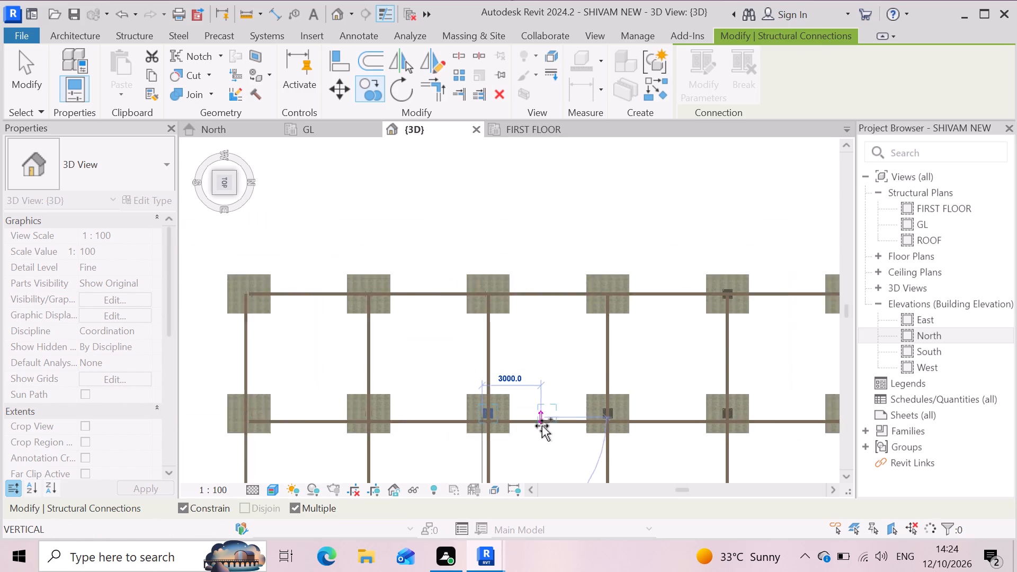
scroll(375, 424, "up", 6)
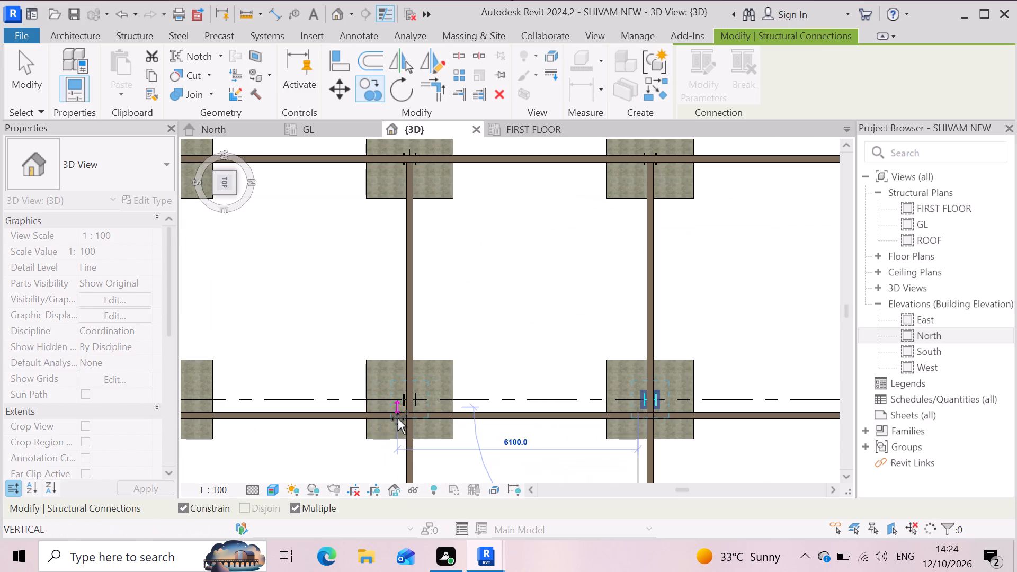
left_click(398, 419)
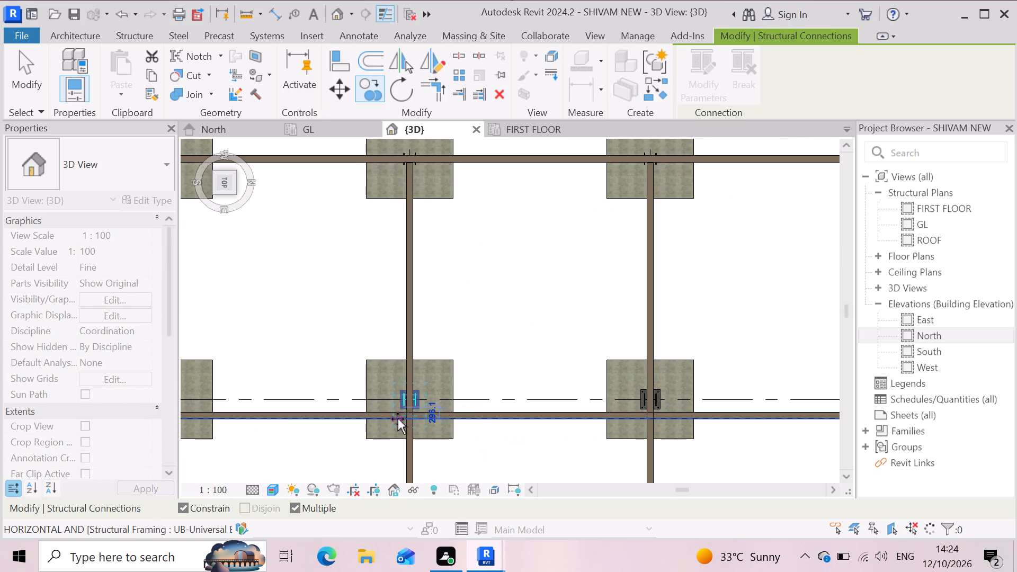
scroll(569, 407, "down", 5)
scroll(396, 416, "up", 6)
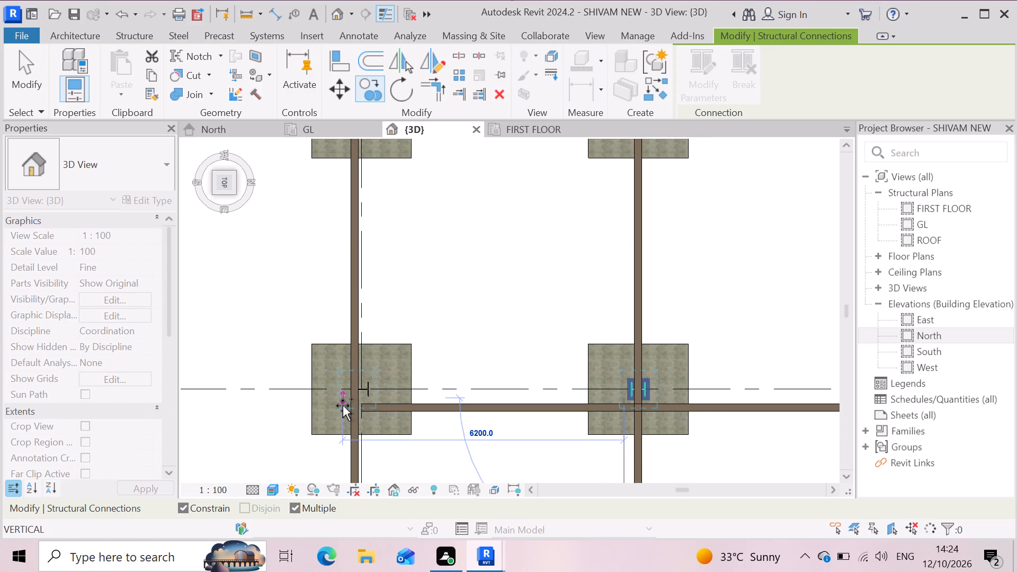
left_click(343, 406)
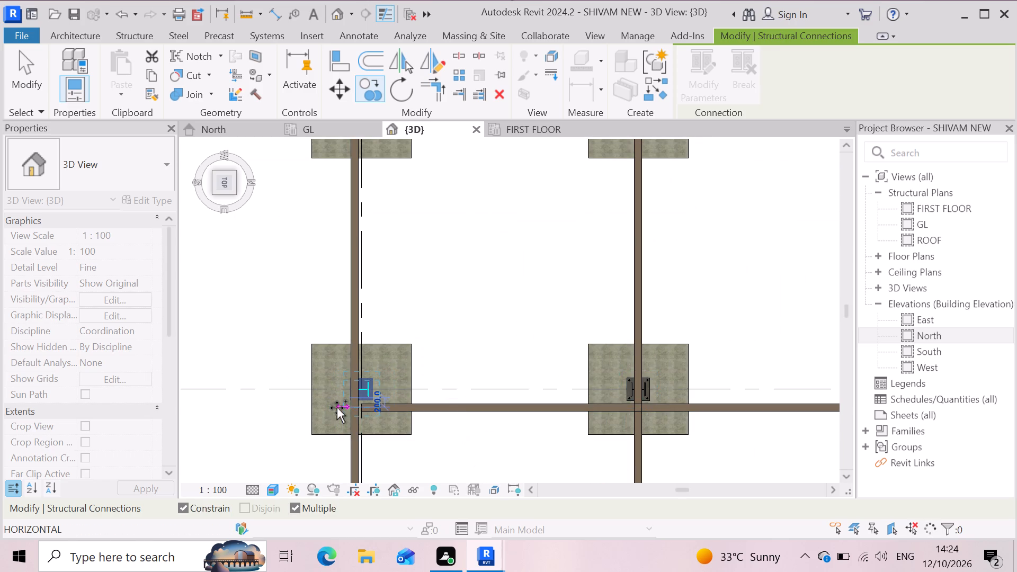
Place copies of the base plate along grid 7 at the grid 1 and grid 2 columns.
scroll(337, 408, "down", 4)
scroll(331, 231, "up", 5)
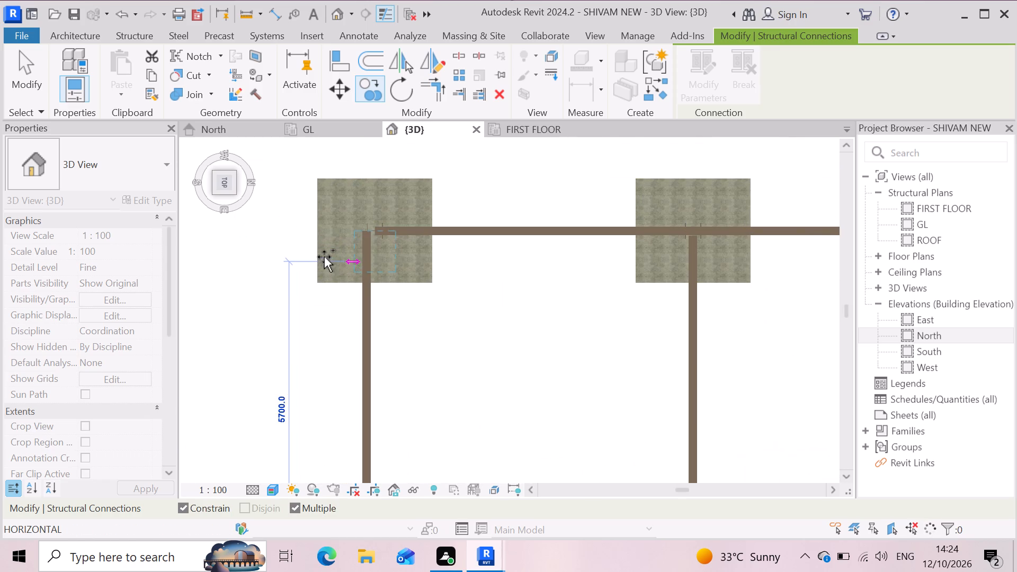
left_click(321, 240)
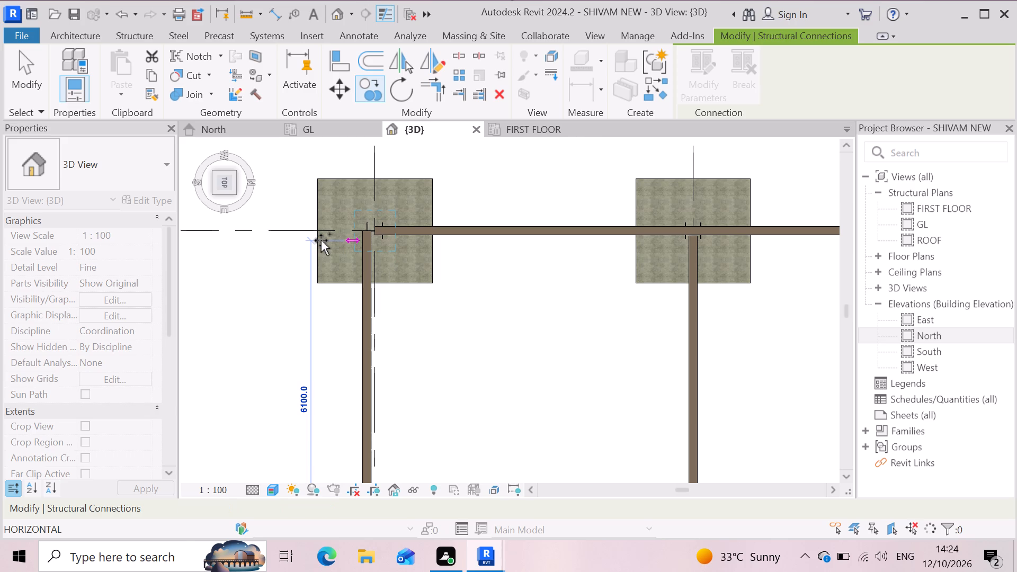
scroll(299, 264, "down", 6)
scroll(489, 253, "up", 4)
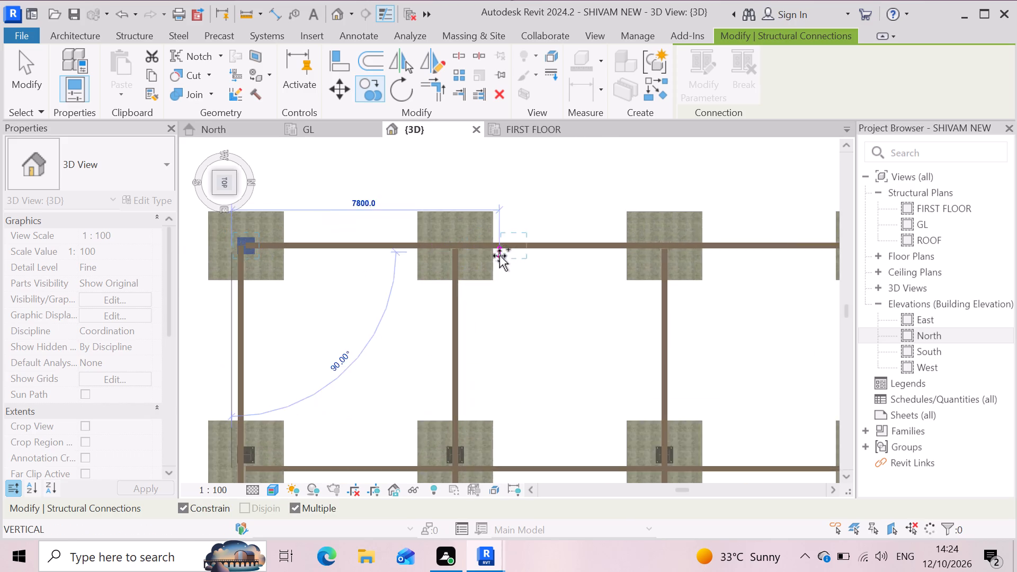
scroll(499, 256, "up", 2)
left_click(411, 244)
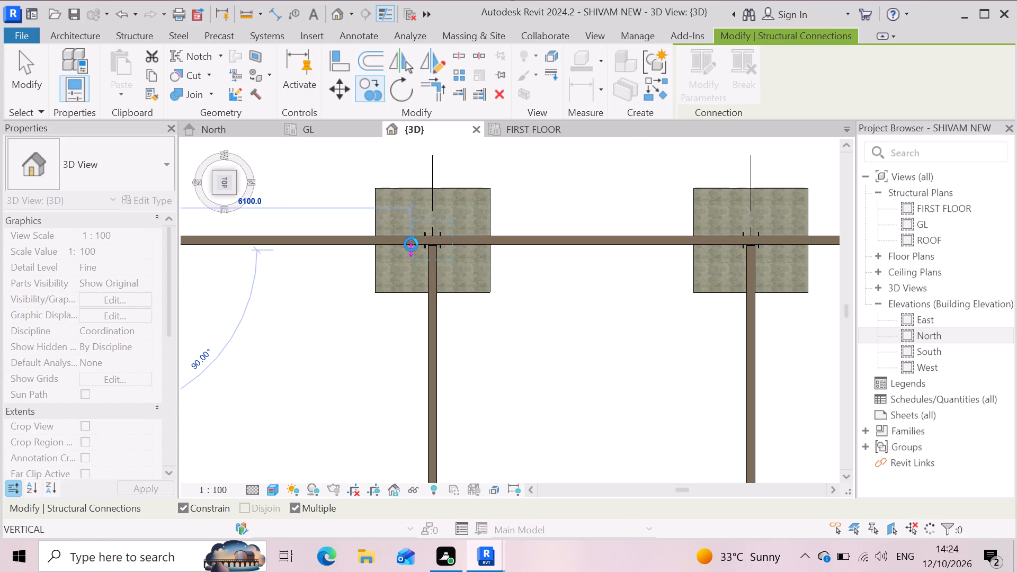
Place copies of the base plate along grid 7 at the grid 3 and grid 4 columns.
scroll(411, 244, "down", 6)
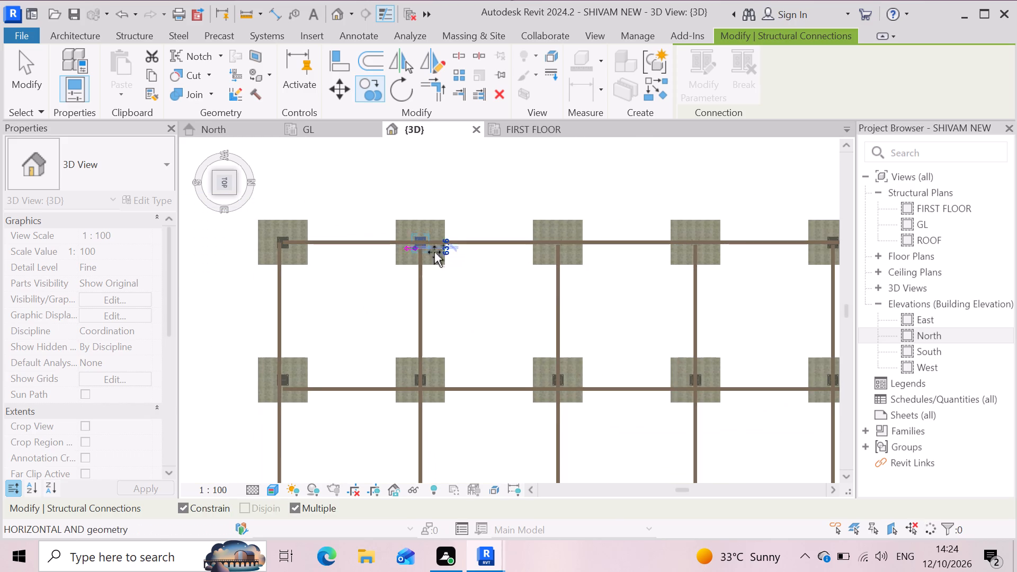
scroll(548, 250, "up", 9)
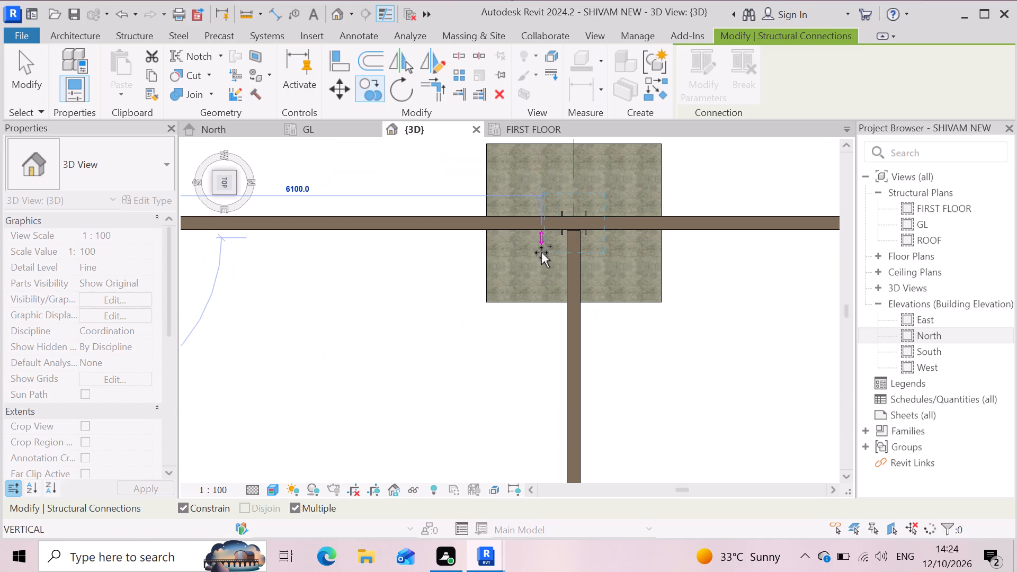
left_click(544, 254)
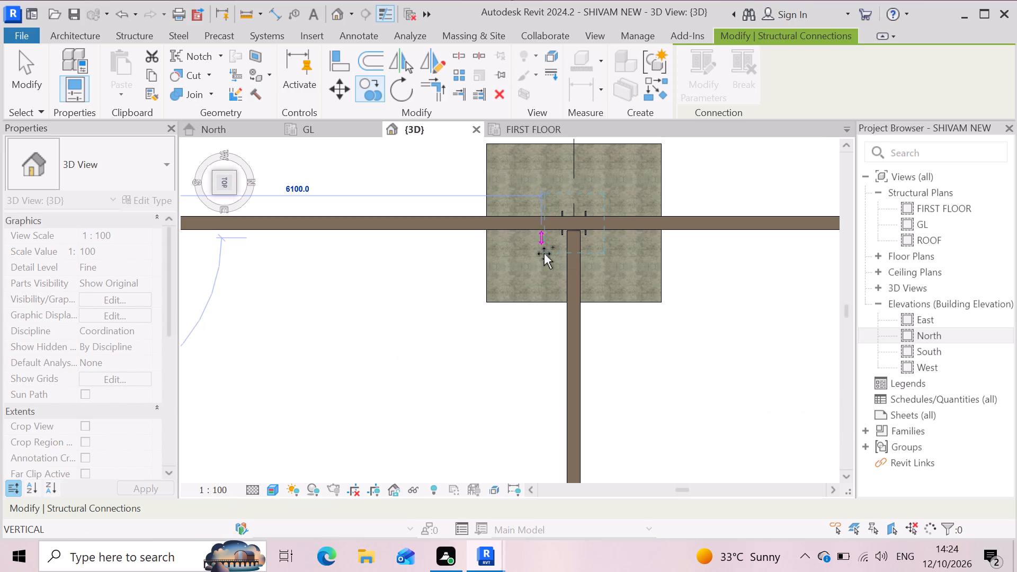
scroll(427, 334, "down", 8)
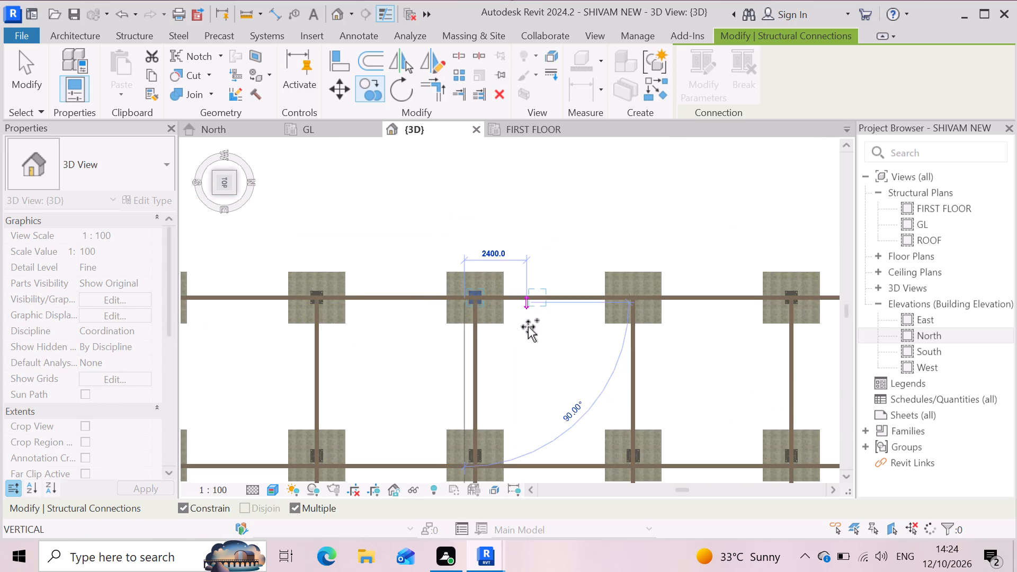
scroll(574, 330, "up", 3)
scroll(637, 303, "up", 6)
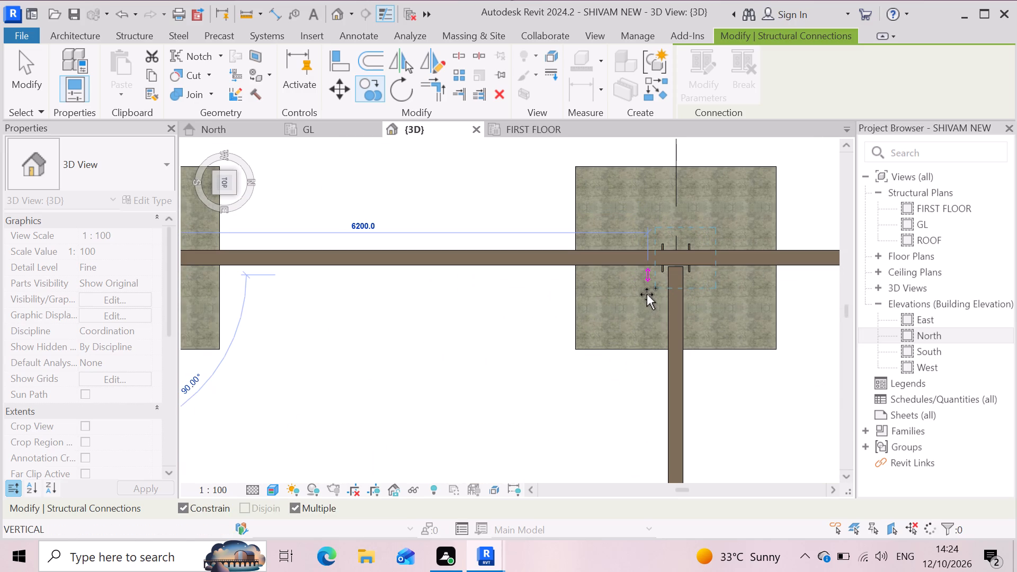
left_click(647, 294)
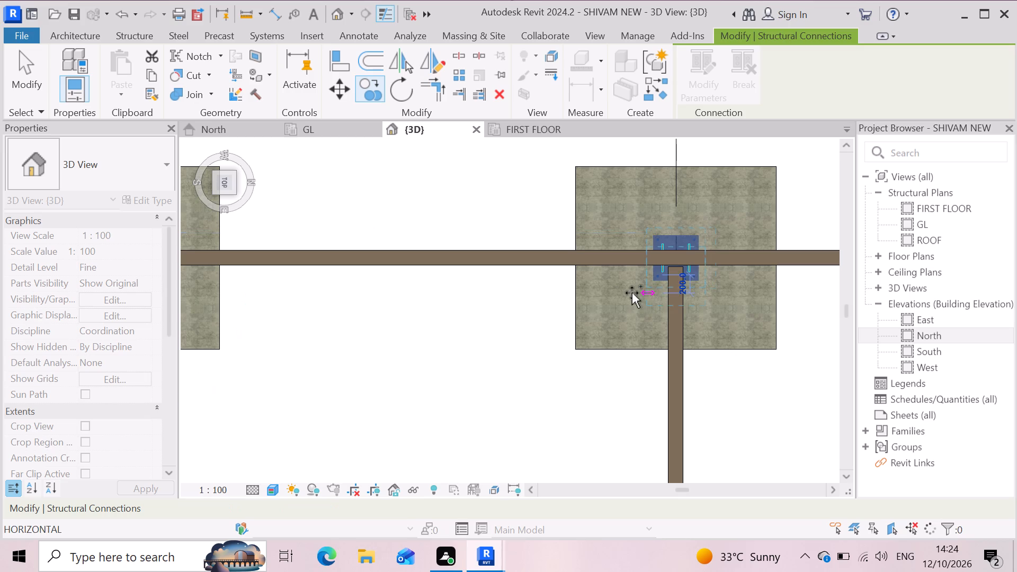
Examine the footing grid for columns still without base plates and end the current copy run.
scroll(480, 361, "down", 8)
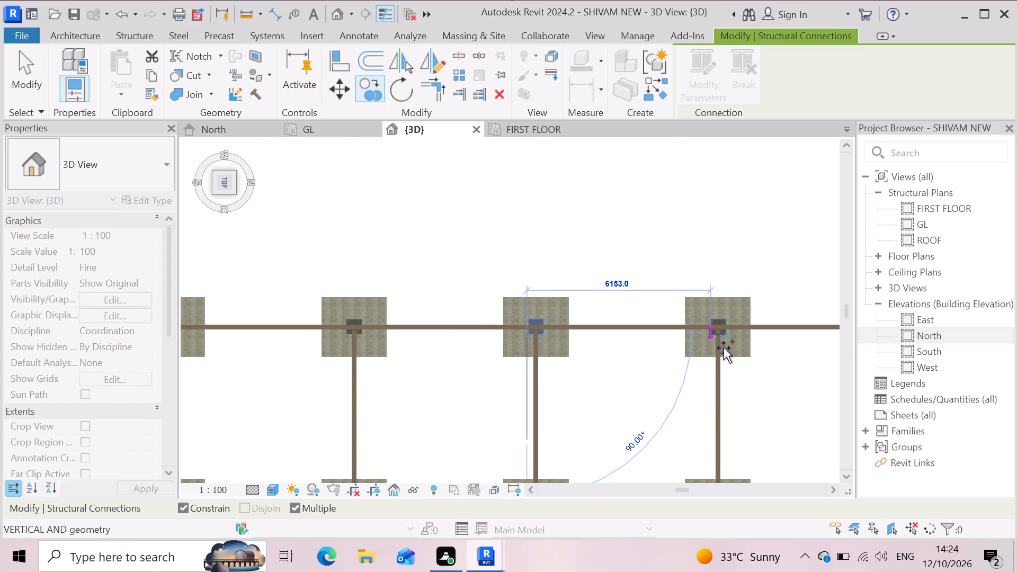
scroll(683, 342, "down", 4)
scroll(673, 297, "down", 5)
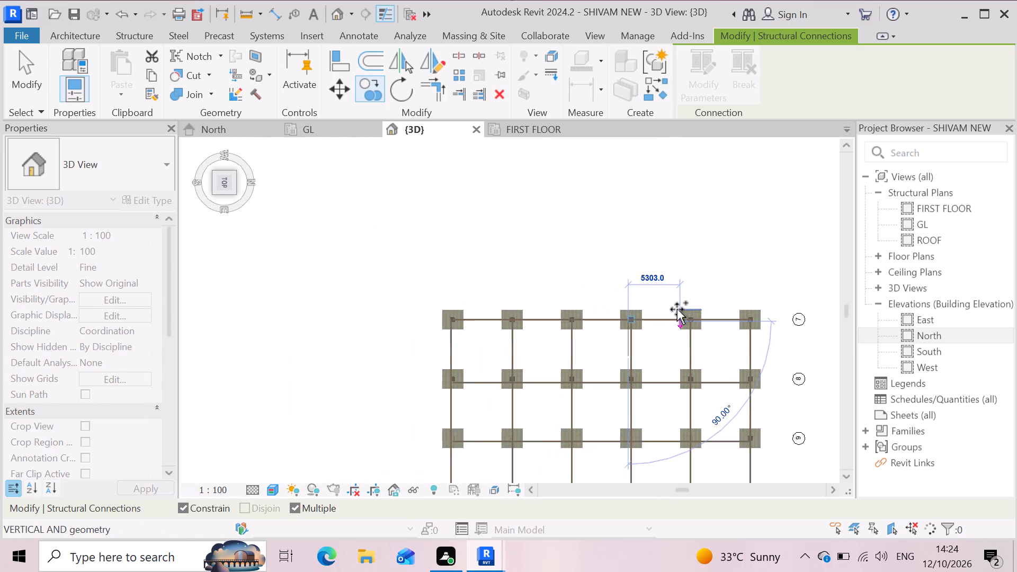
scroll(481, 452, "up", 7)
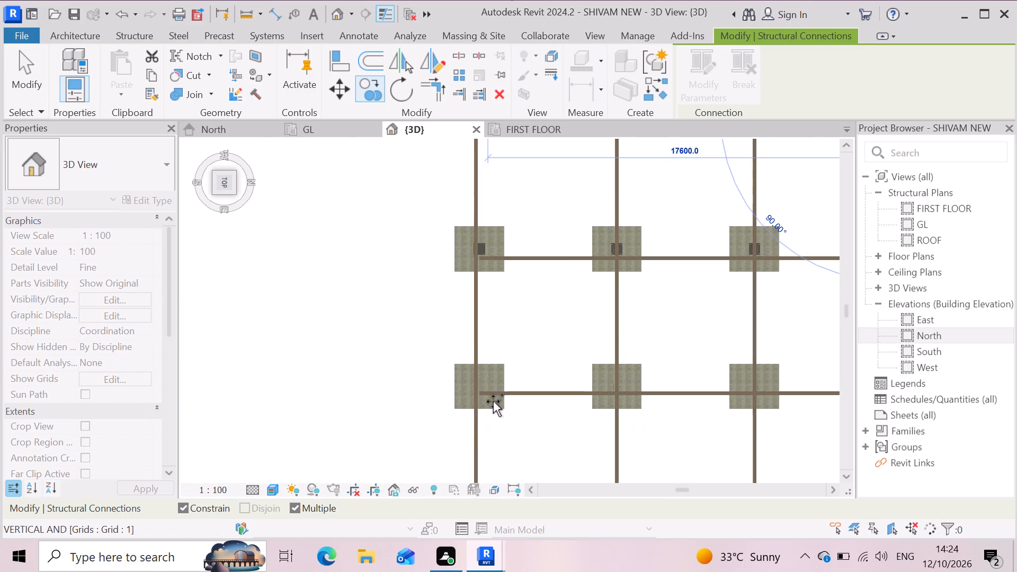
scroll(469, 398, "up", 3)
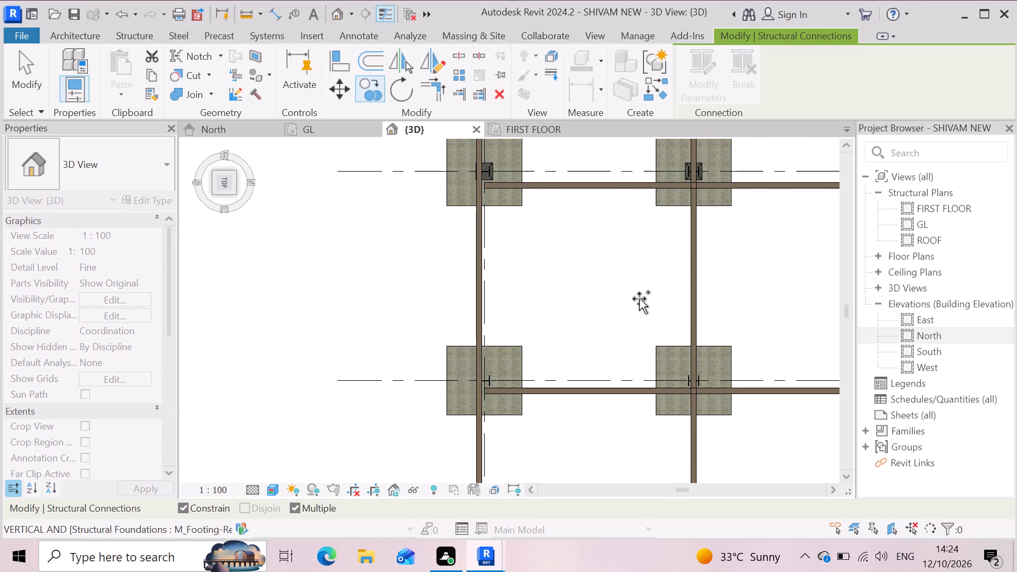
scroll(488, 166, "up", 4)
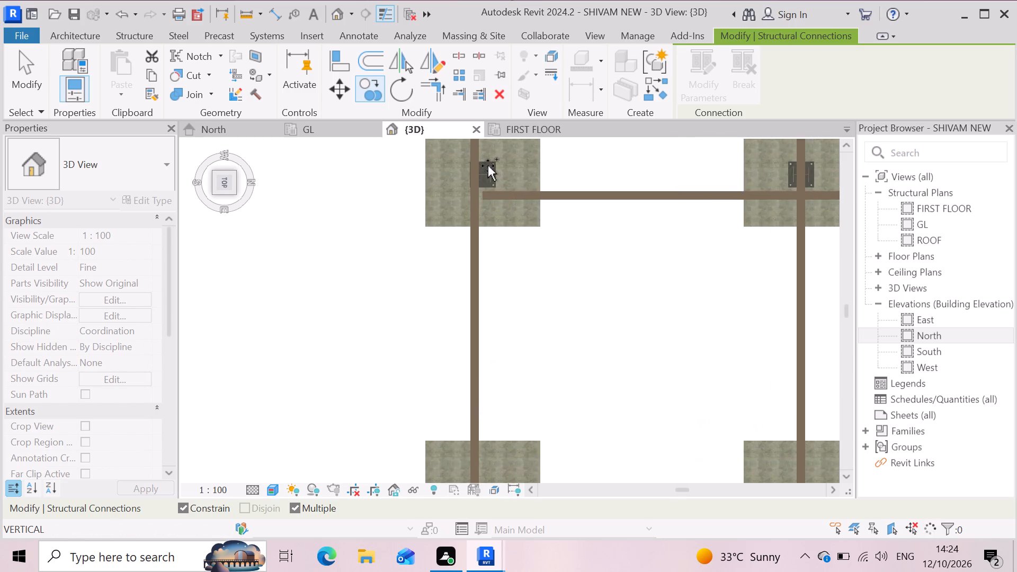
scroll(488, 166, "up", 2)
scroll(531, 382, "down", 7)
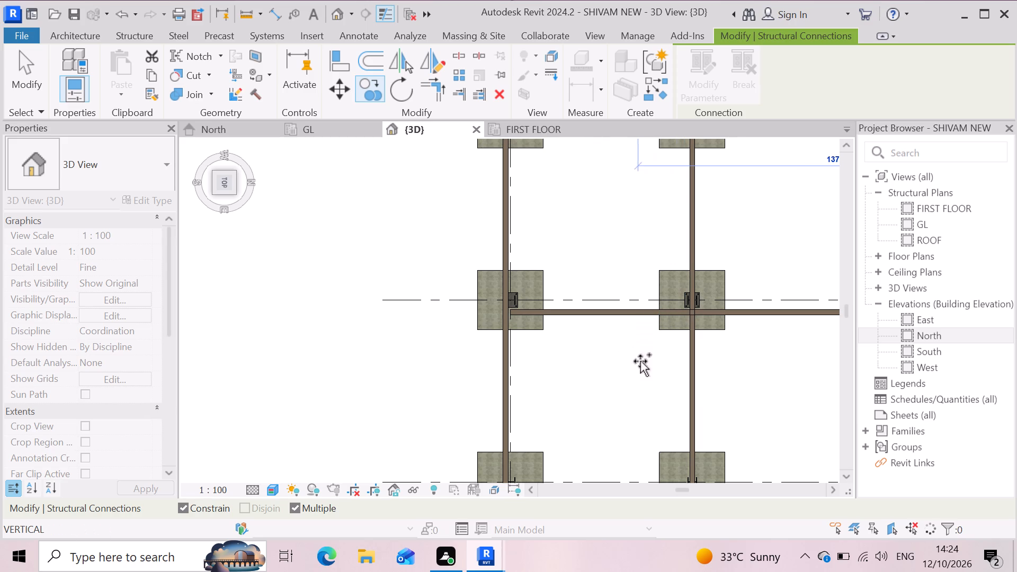
scroll(670, 408, "down", 6)
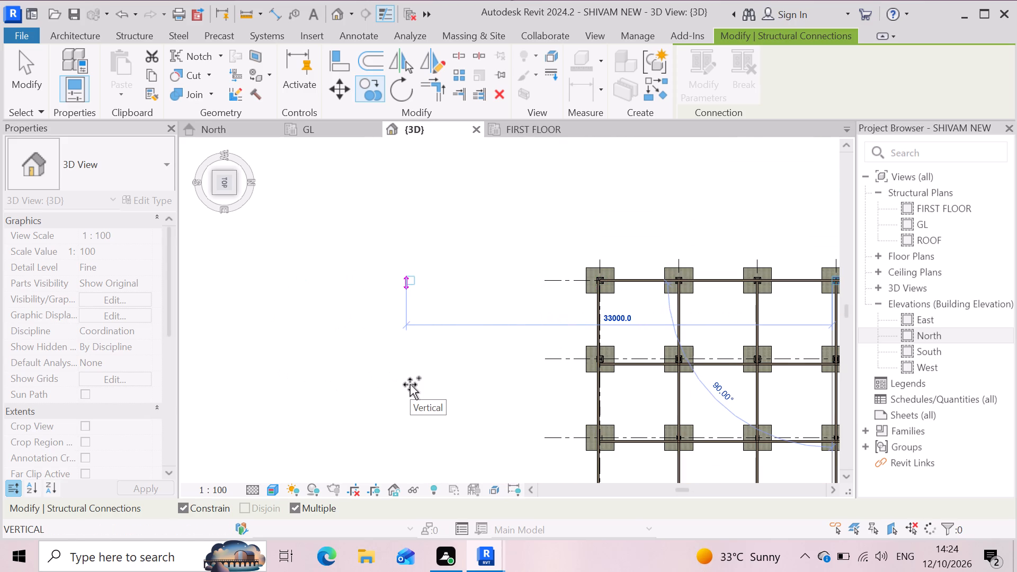
key("Escape")
Copy the base plate at grids 1 and 8 to the grid 1 and grid 2 columns along grid 9.
scroll(610, 356, "up", 2)
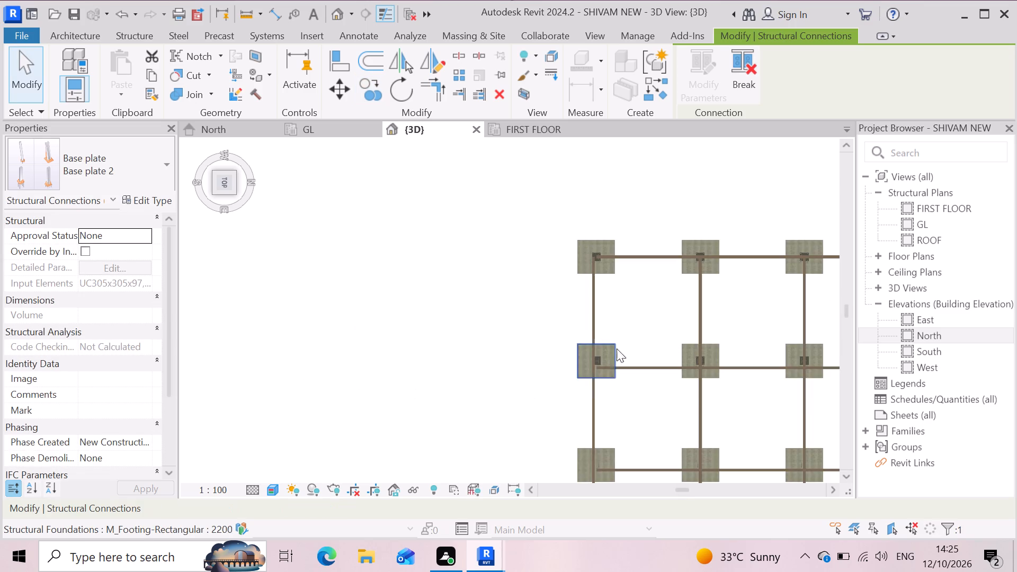
scroll(617, 348, "up", 5)
left_click(614, 337)
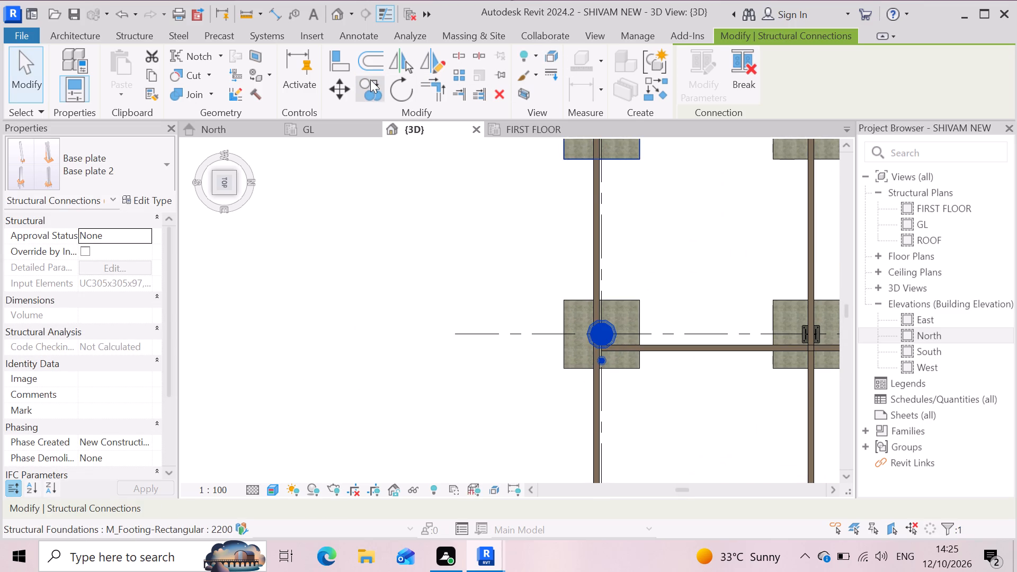
left_click(374, 90)
left_click(597, 342)
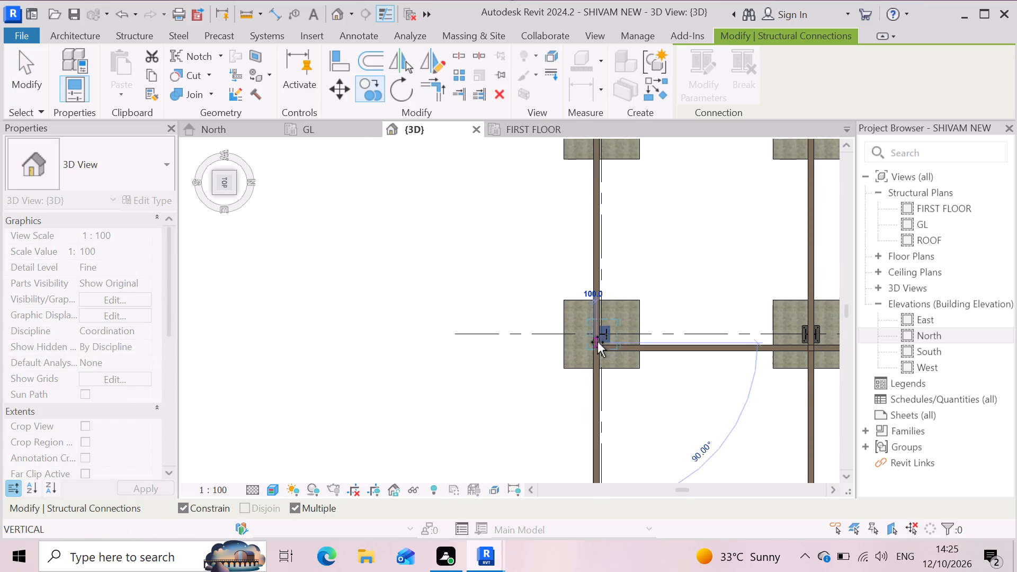
scroll(588, 319, "down", 8)
scroll(574, 414, "up", 2)
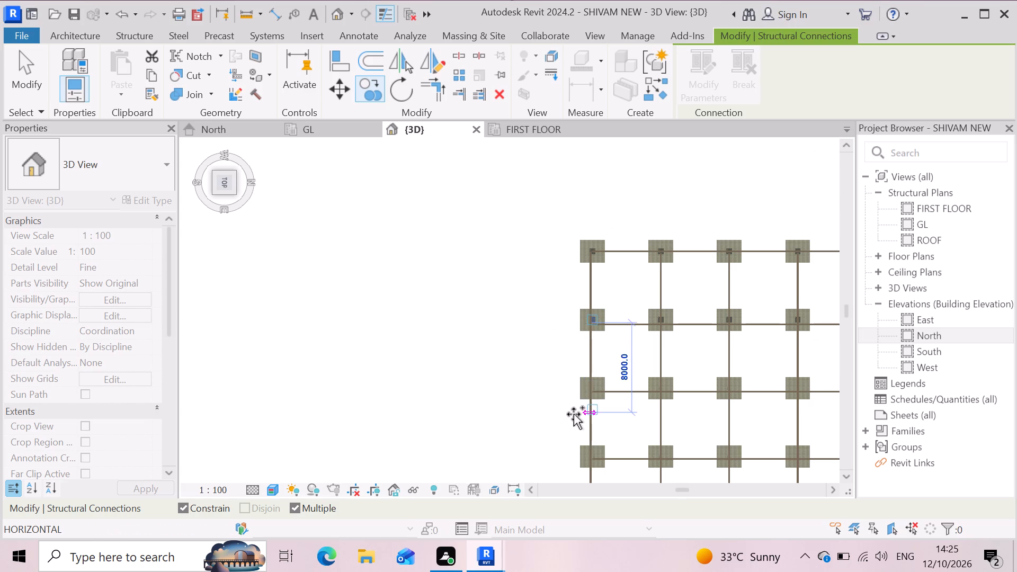
scroll(574, 414, "up", 3)
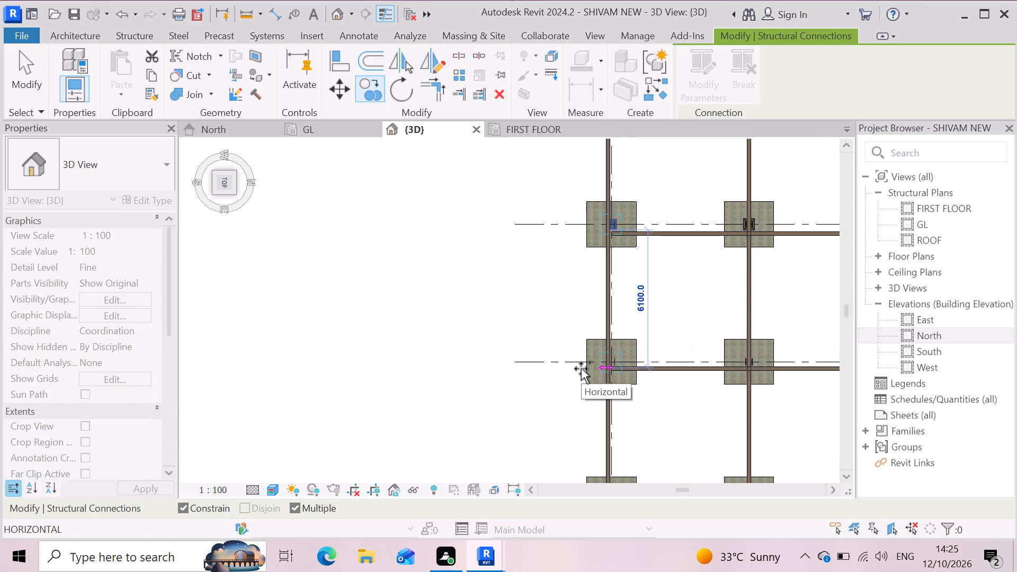
left_click(581, 369)
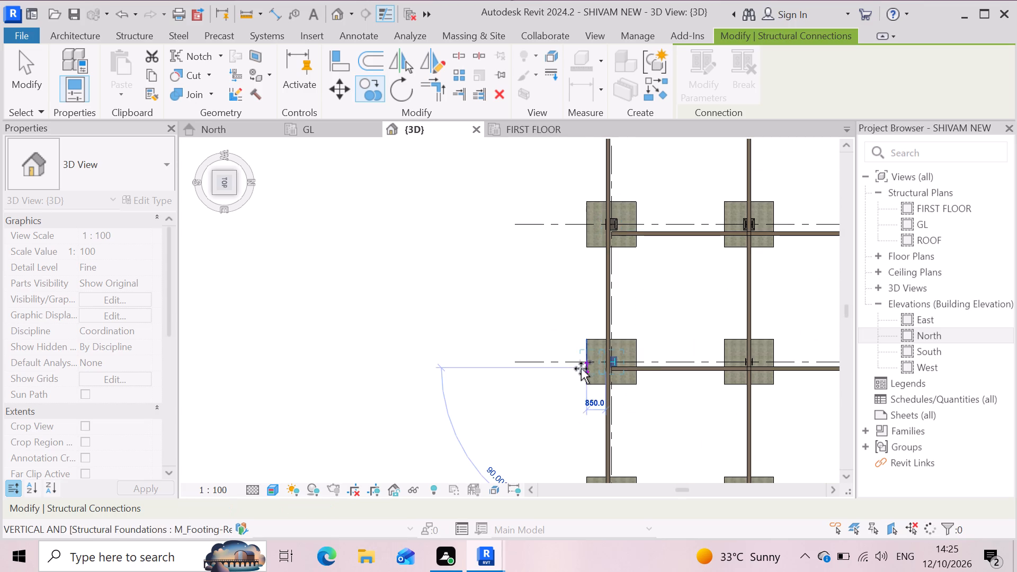
scroll(553, 380, "down", 5)
scroll(684, 405, "up", 8)
left_click(603, 334)
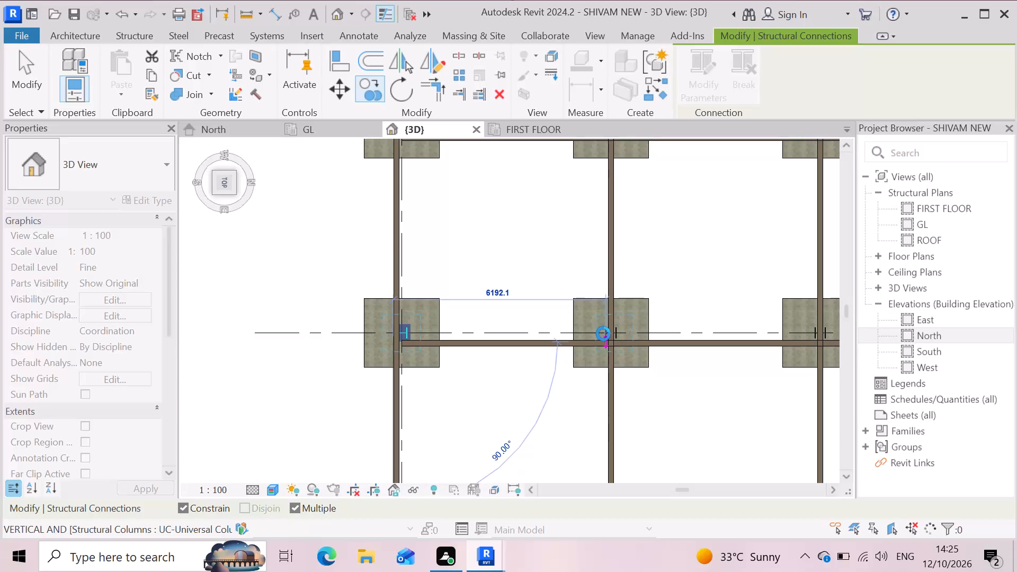
Place a copy of the base plate at the grid 2 column along grid 10.
scroll(597, 342, "down", 7)
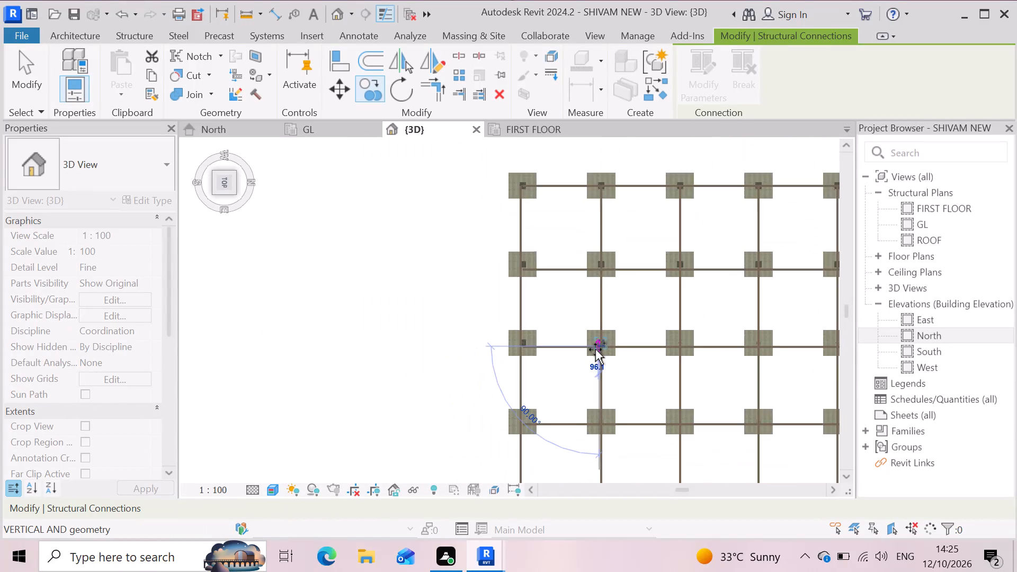
scroll(595, 350, "down", 3)
scroll(542, 405, "up", 5)
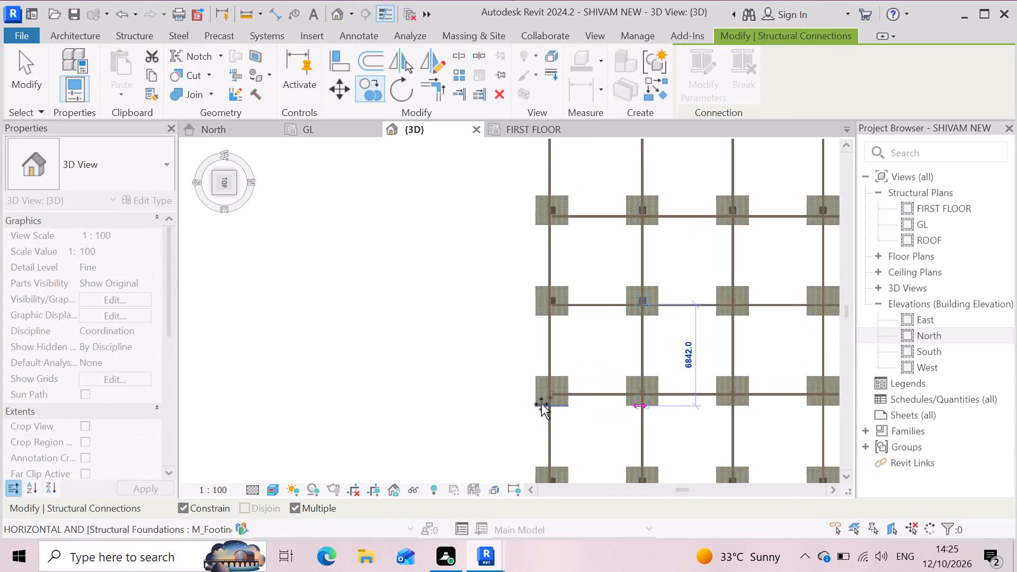
scroll(552, 399, "up", 3)
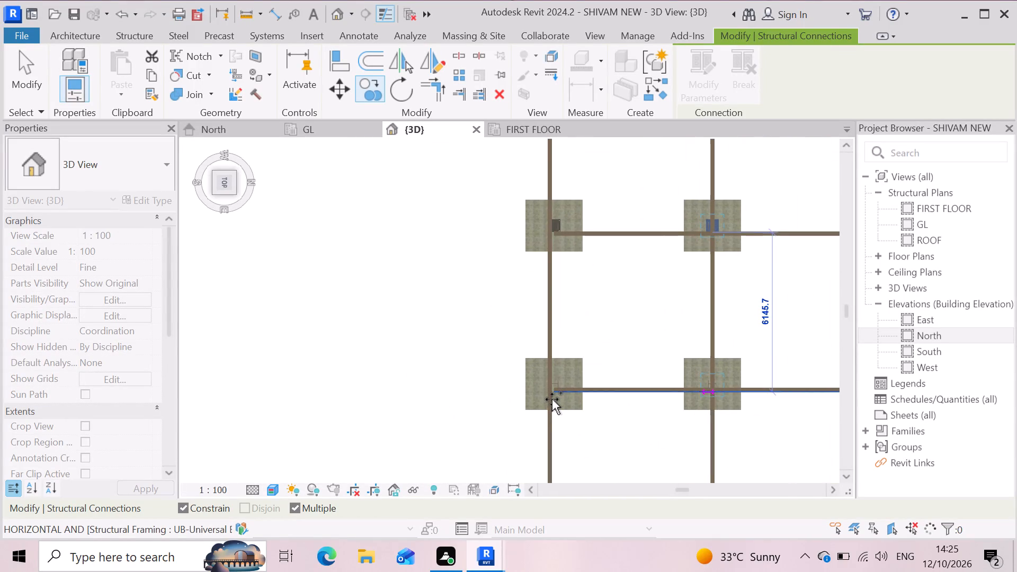
left_click(552, 398)
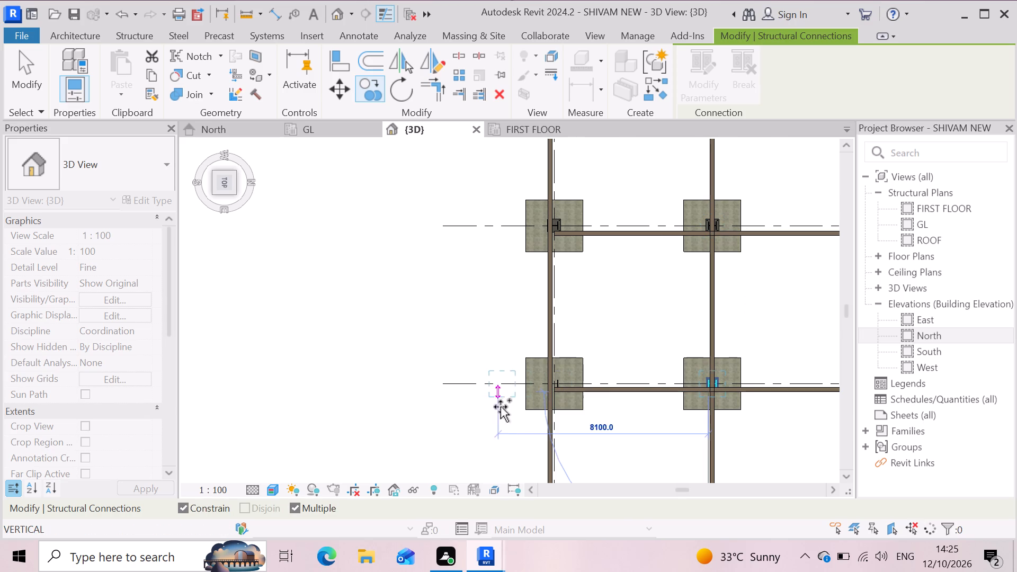
Place copies of the base plate at the grid 1 and grid 3 columns along grid 10.
left_click(549, 409)
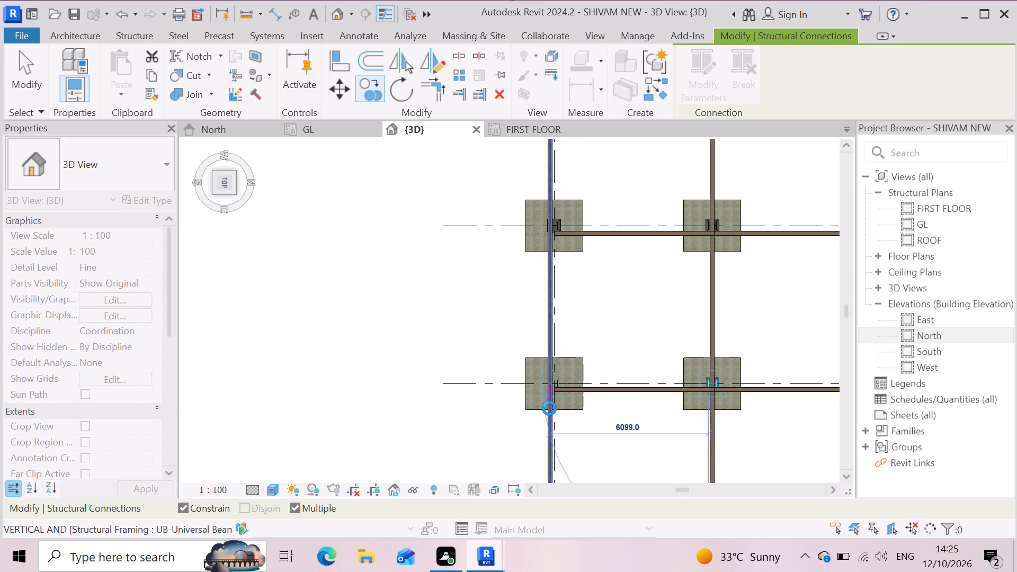
scroll(538, 401, "down", 7)
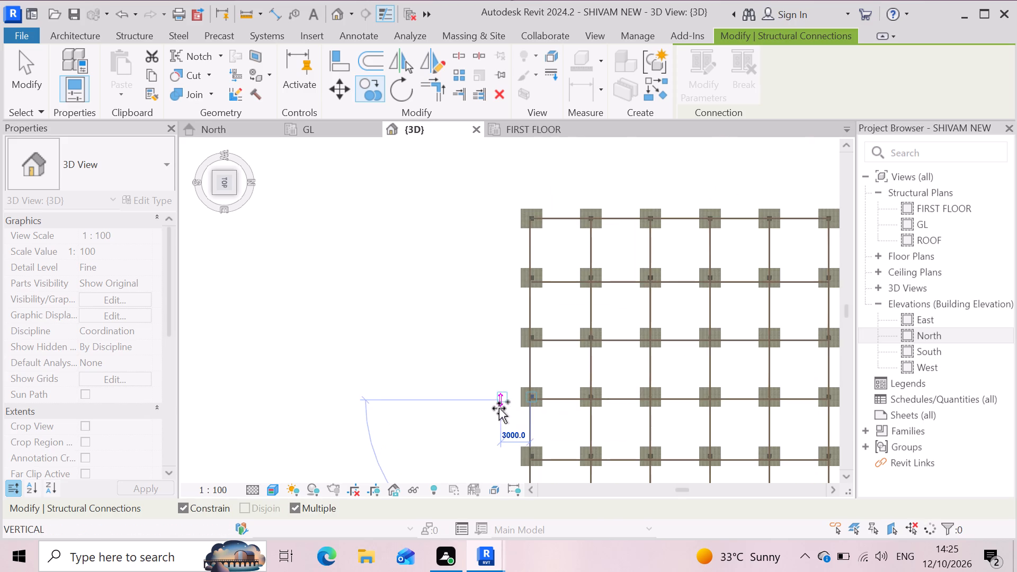
scroll(650, 431, "up", 5)
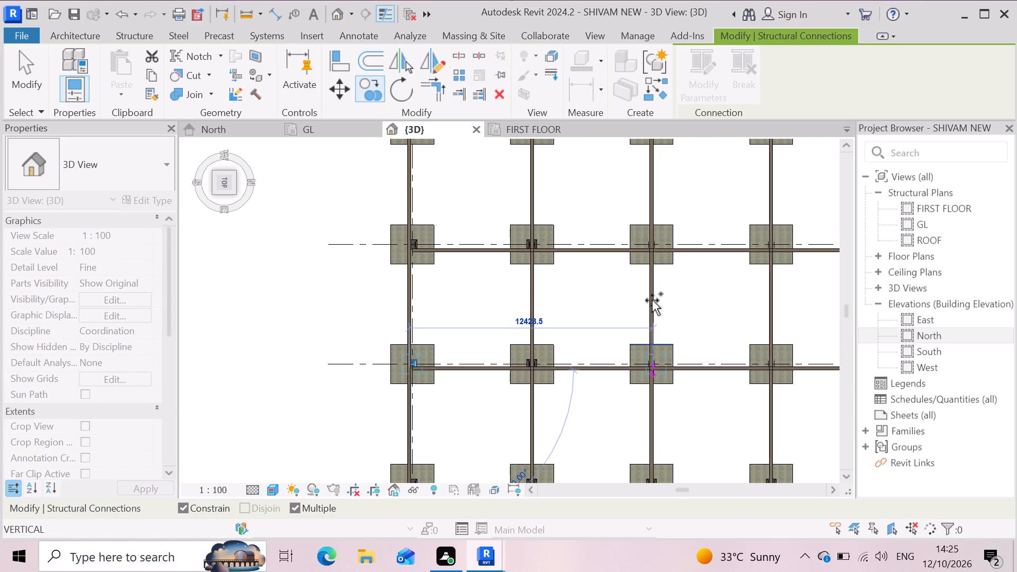
scroll(647, 249, "up", 6)
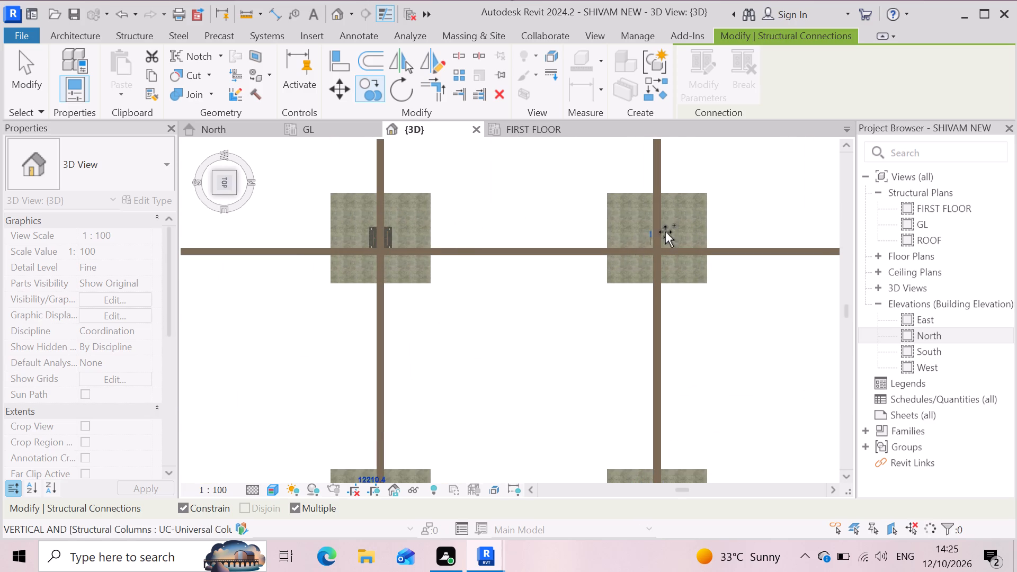
scroll(649, 362, "down", 6)
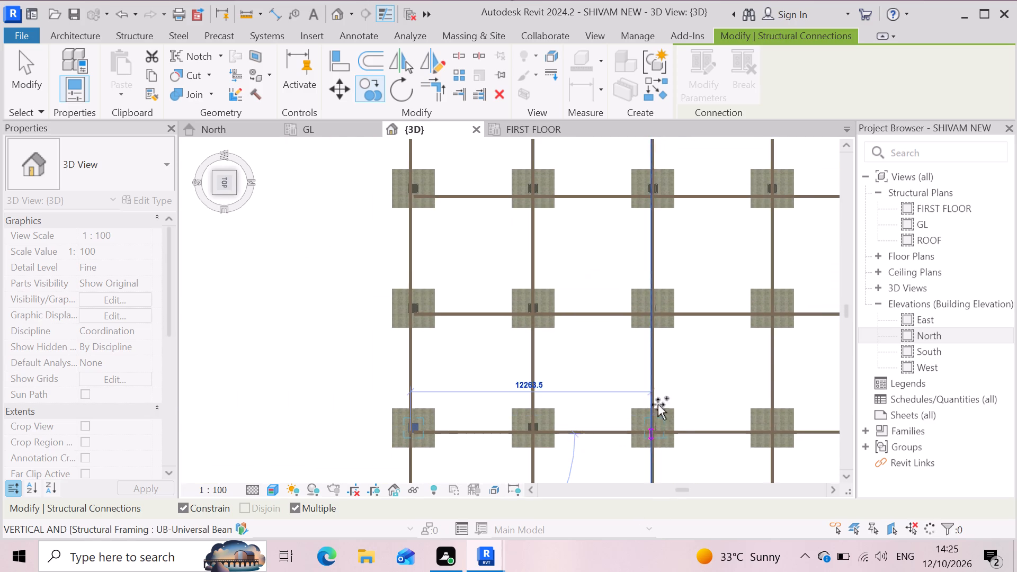
left_click(648, 443)
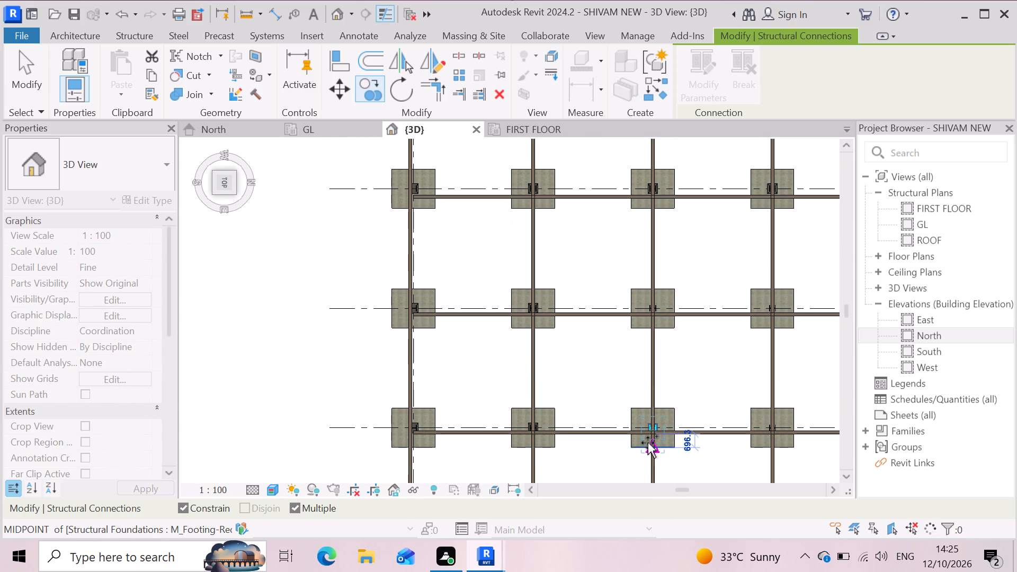
Place copies of the base plate at the grid 3 and grid 4 columns along grid 9.
left_click(655, 317)
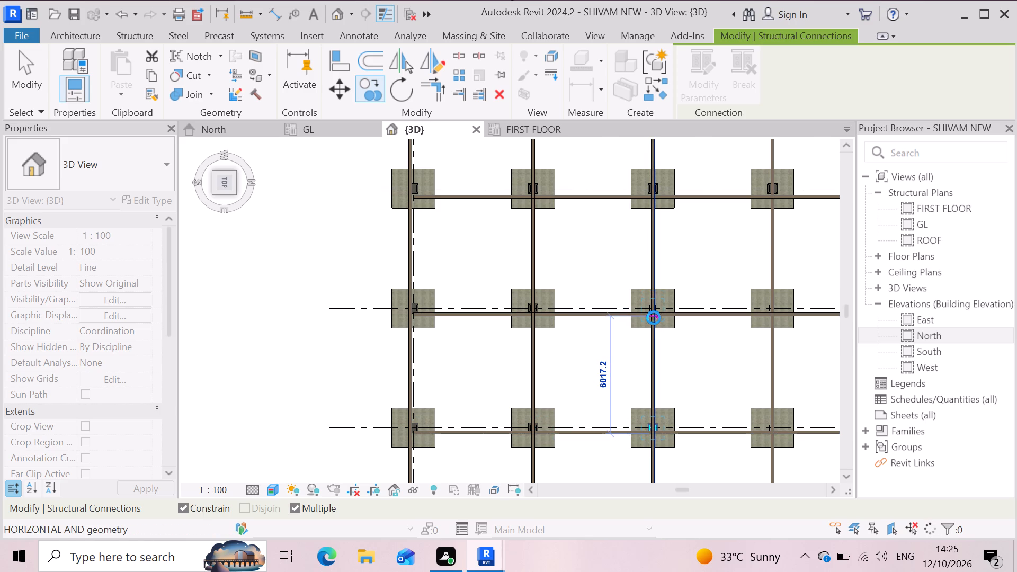
scroll(634, 346, "down", 3)
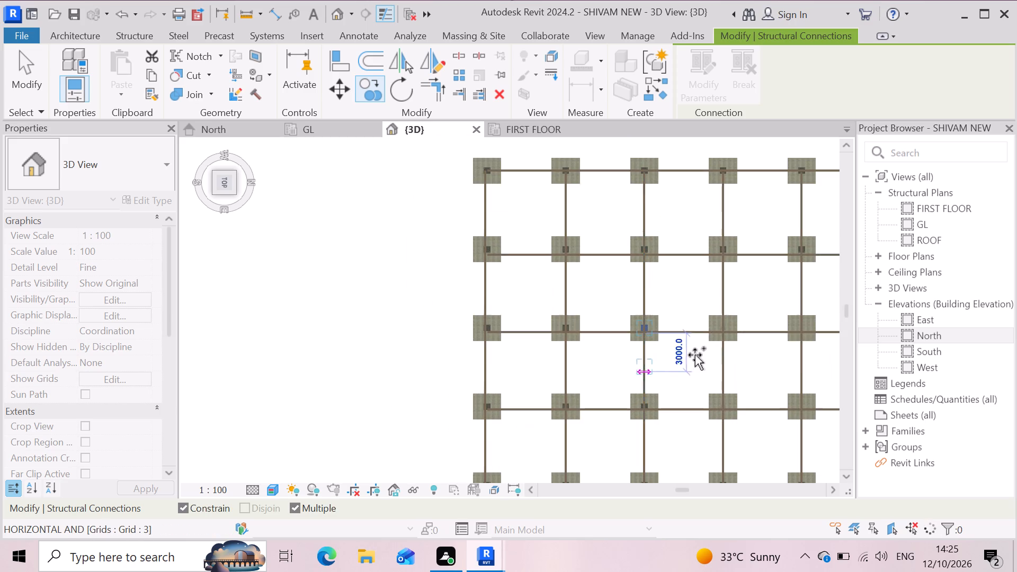
scroll(725, 341, "up", 4)
left_click(725, 341)
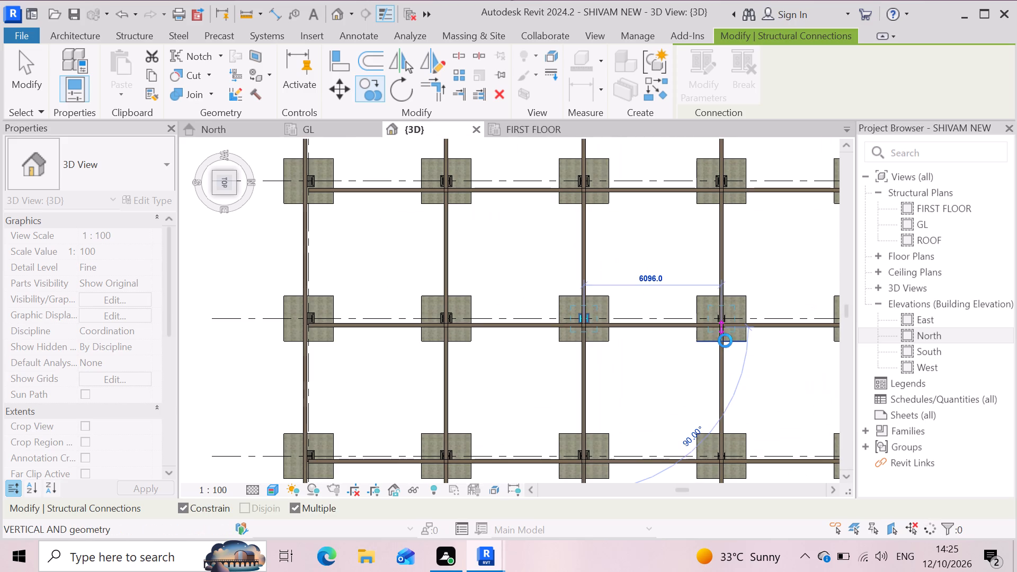
Place copies of the base plate at the grid 4 and grid 5 columns along grid 10.
scroll(713, 342, "down", 3)
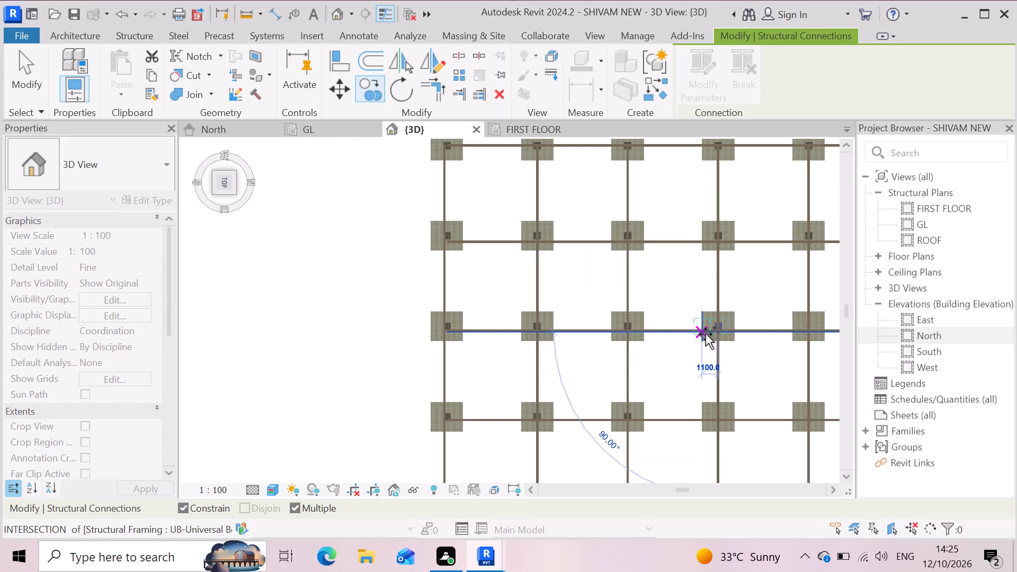
scroll(706, 334, "down", 3)
scroll(718, 416, "up", 2)
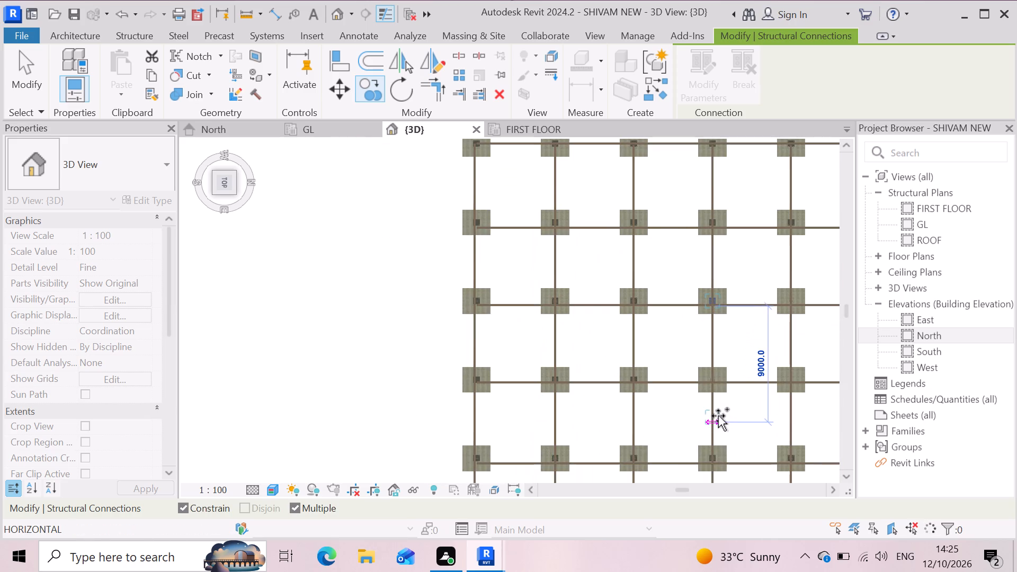
left_click(715, 385)
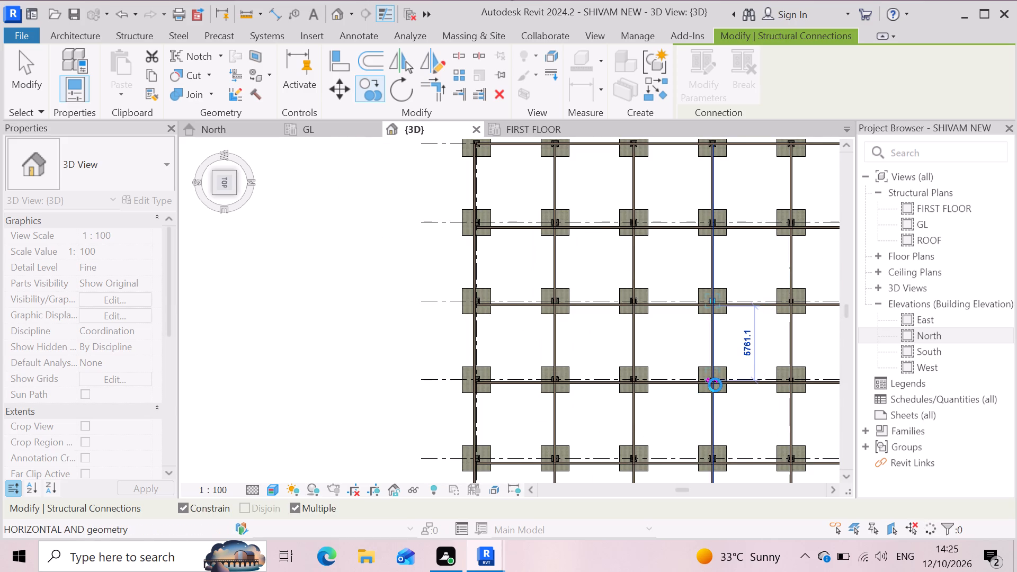
scroll(700, 396, "down", 4)
scroll(778, 343, "up", 2)
scroll(729, 347, "up", 5)
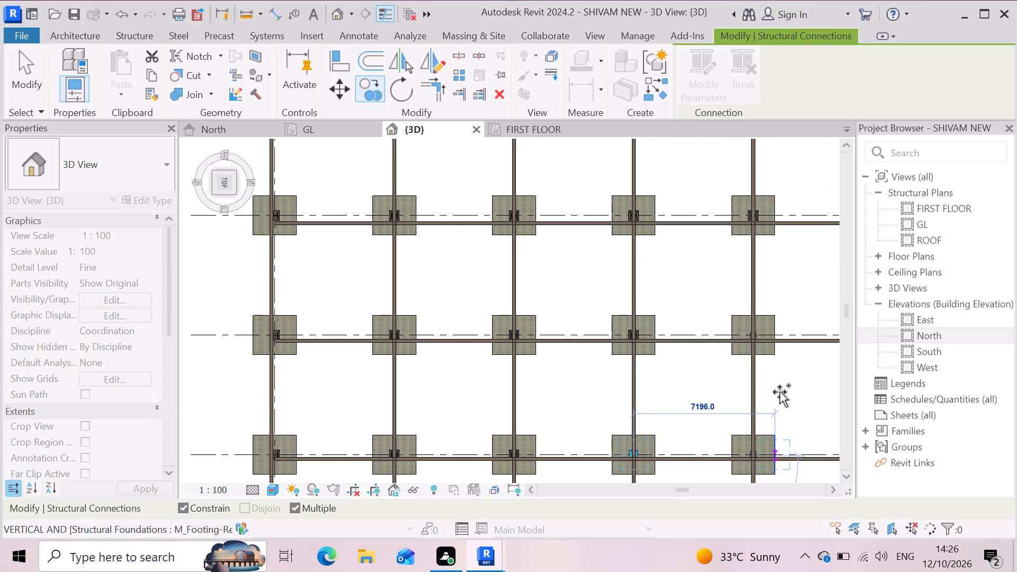
left_click(759, 402)
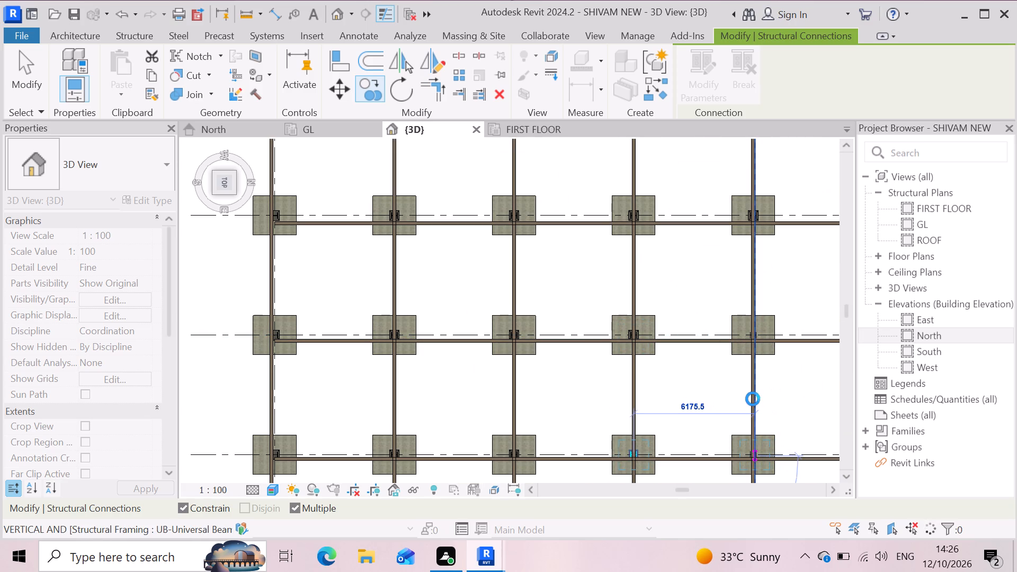
Place a copy of the base plate at the grid 5 column along grid 9 and end the copy run.
scroll(695, 403, "down", 3)
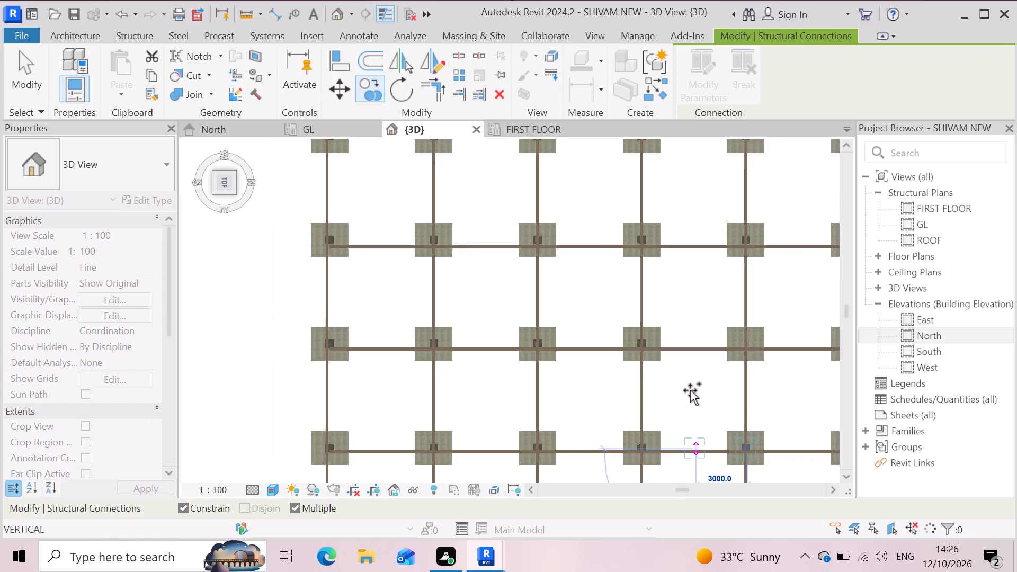
scroll(690, 390, "down", 4)
scroll(736, 436, "up", 4)
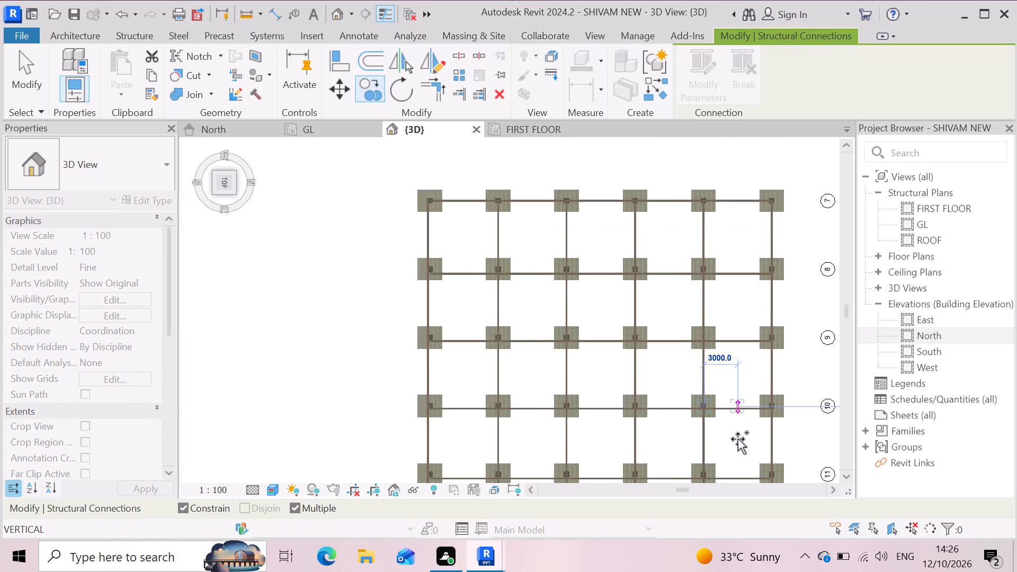
scroll(775, 430, "up", 4)
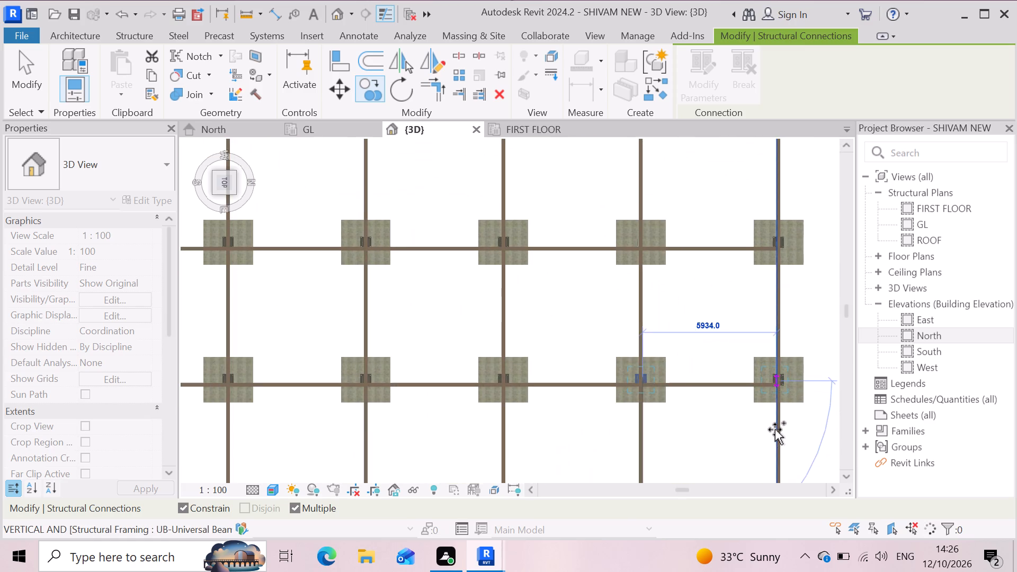
scroll(775, 430, "up", 3)
scroll(687, 443, "down", 3)
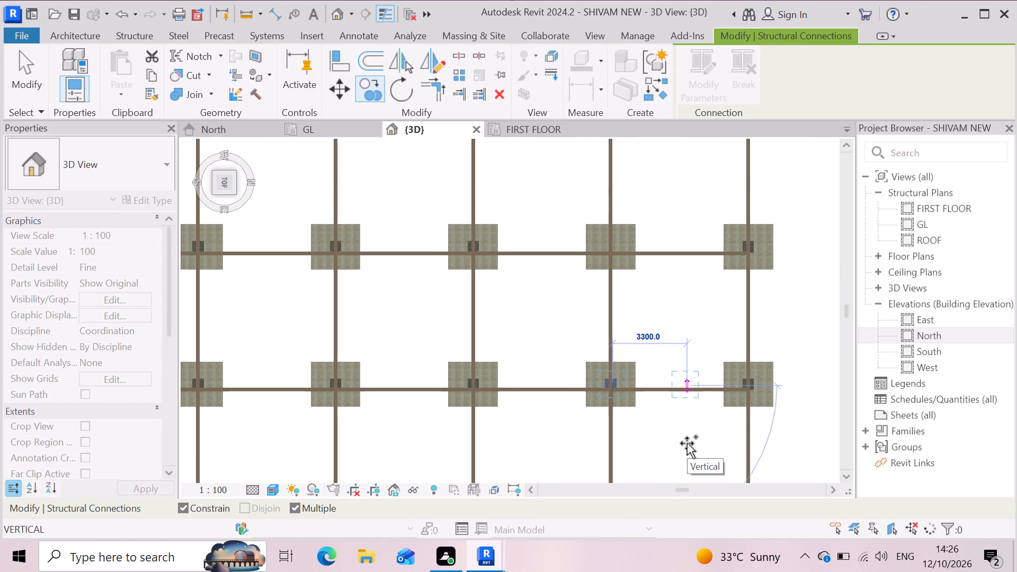
left_click(613, 252)
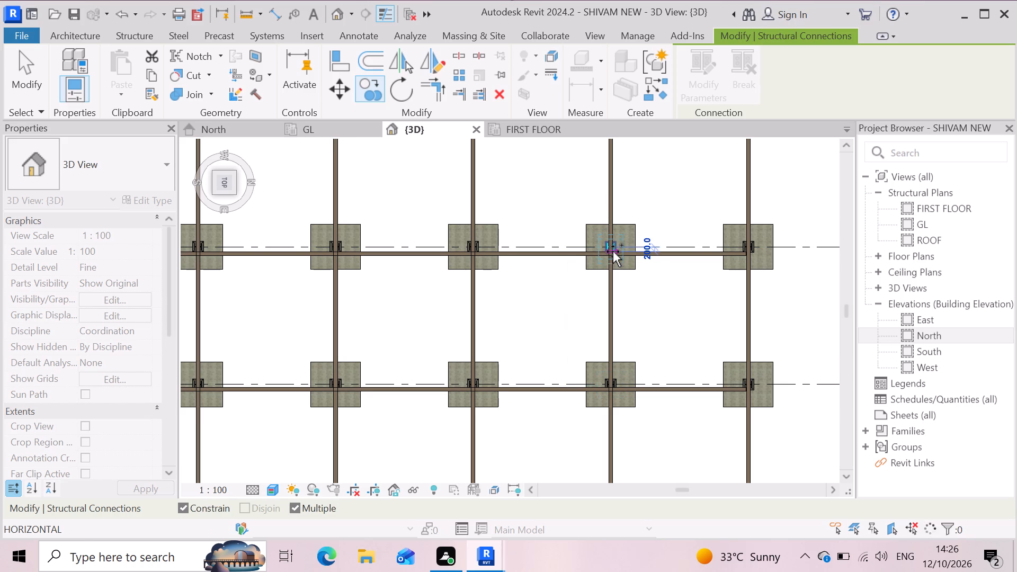
scroll(625, 328, "down", 5)
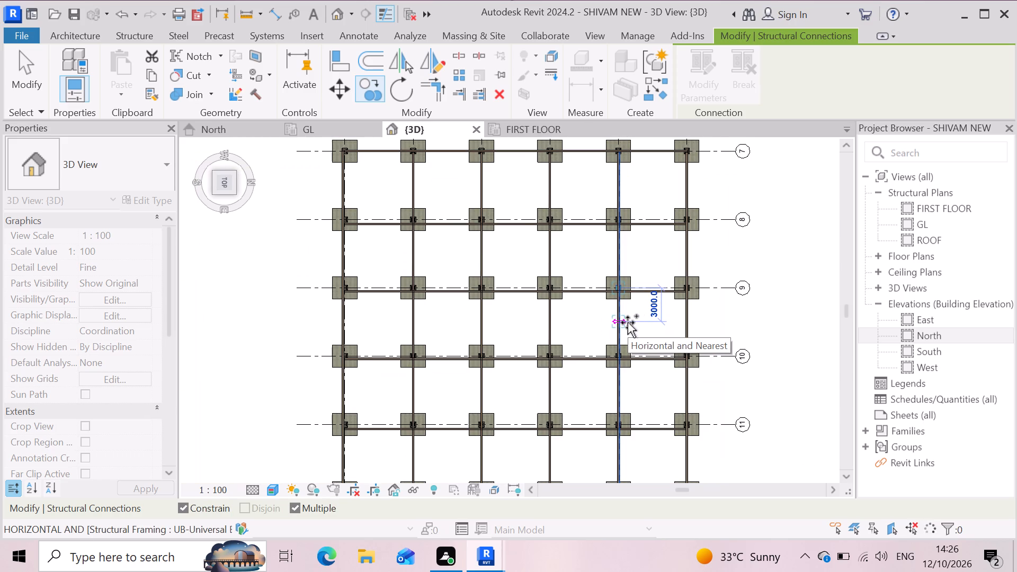
scroll(628, 323, "down", 3)
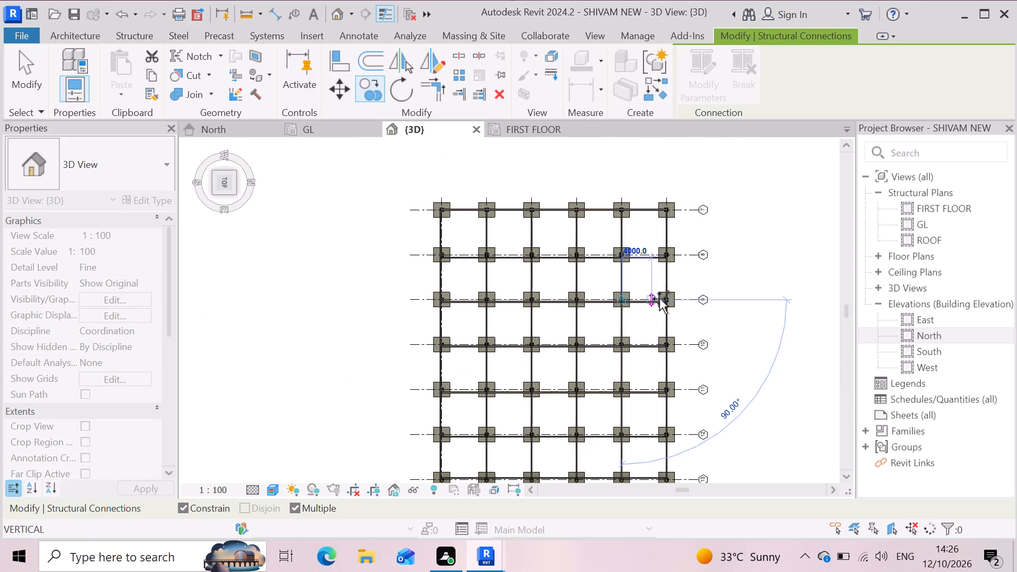
key("Escape")
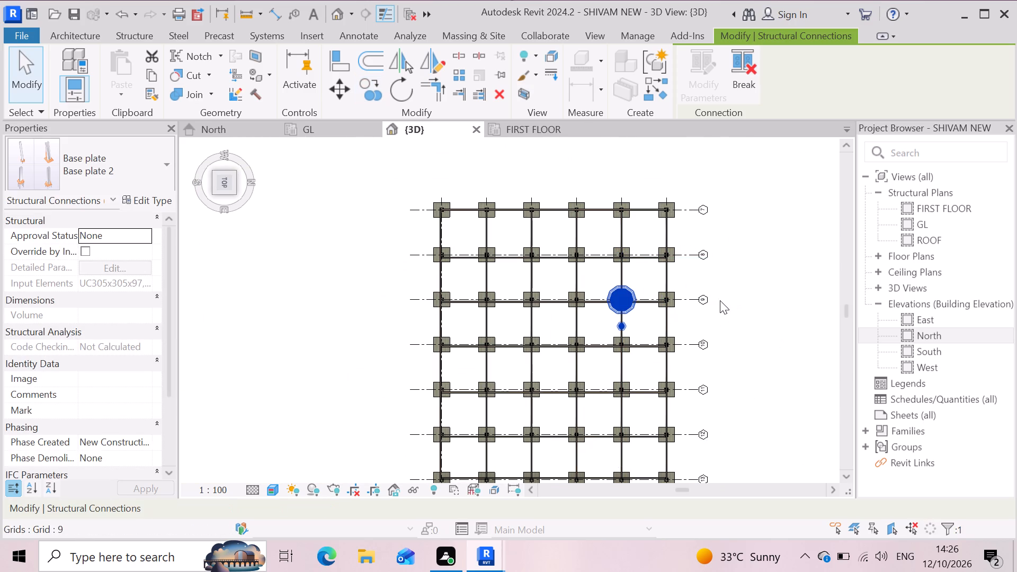
Examine the whole frame in an isometric view and the base plate on the corner footing at grid 1 up close.
scroll(718, 300, "down", 4)
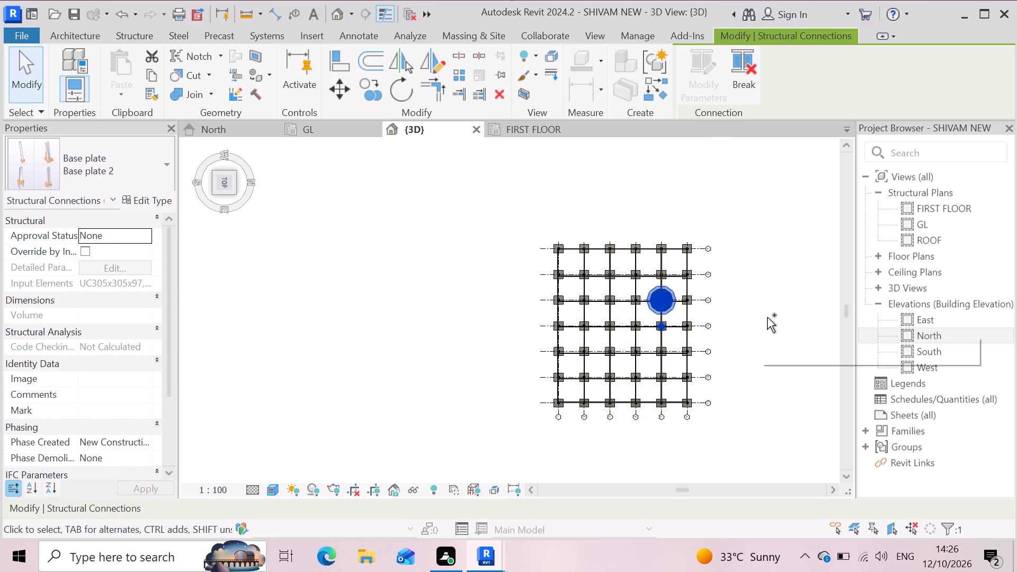
middle_click_drag(768, 317, 763, 342, "ctrl")
scroll(586, 318, "down", 4)
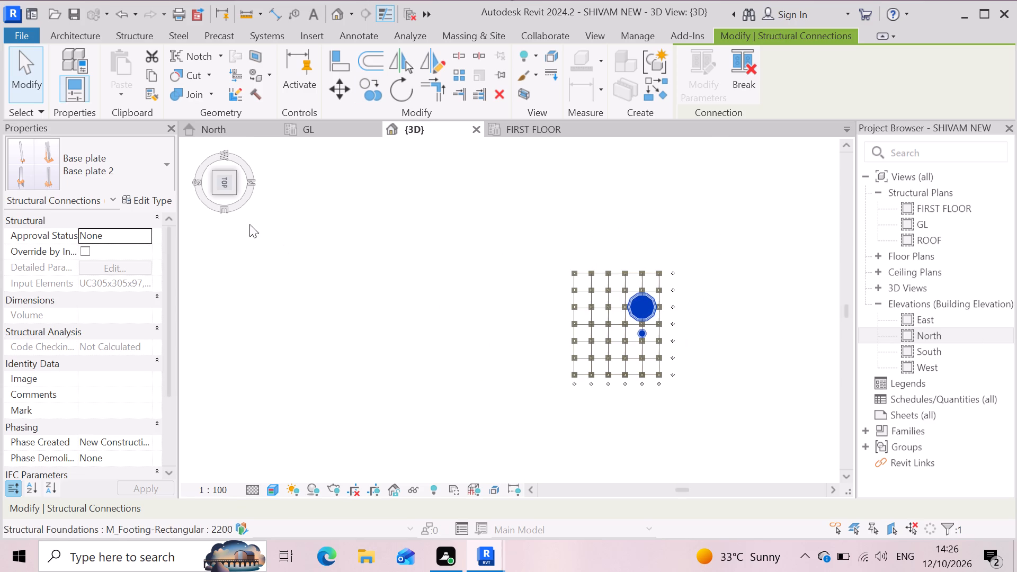
left_click(243, 150)
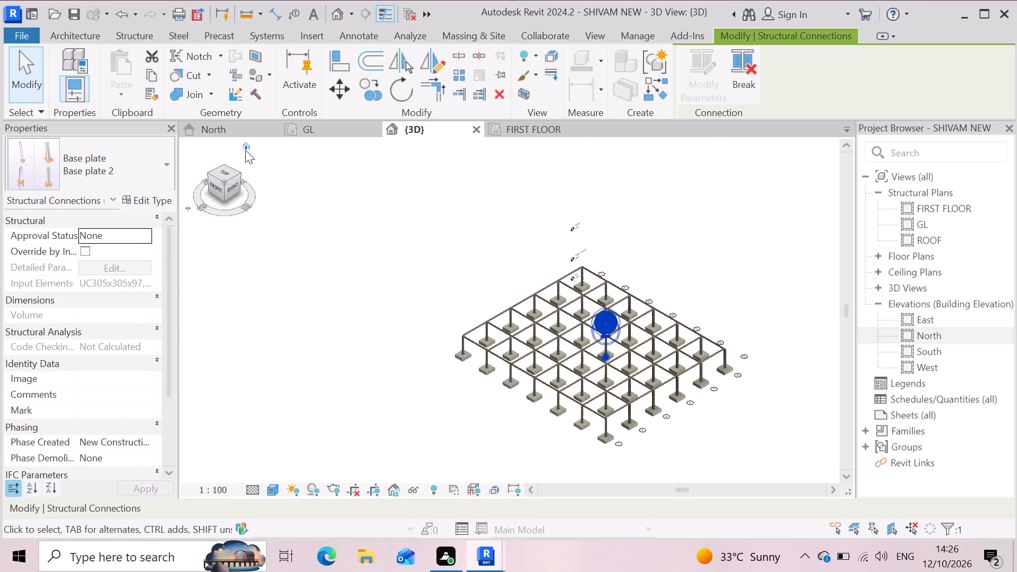
key("Escape")
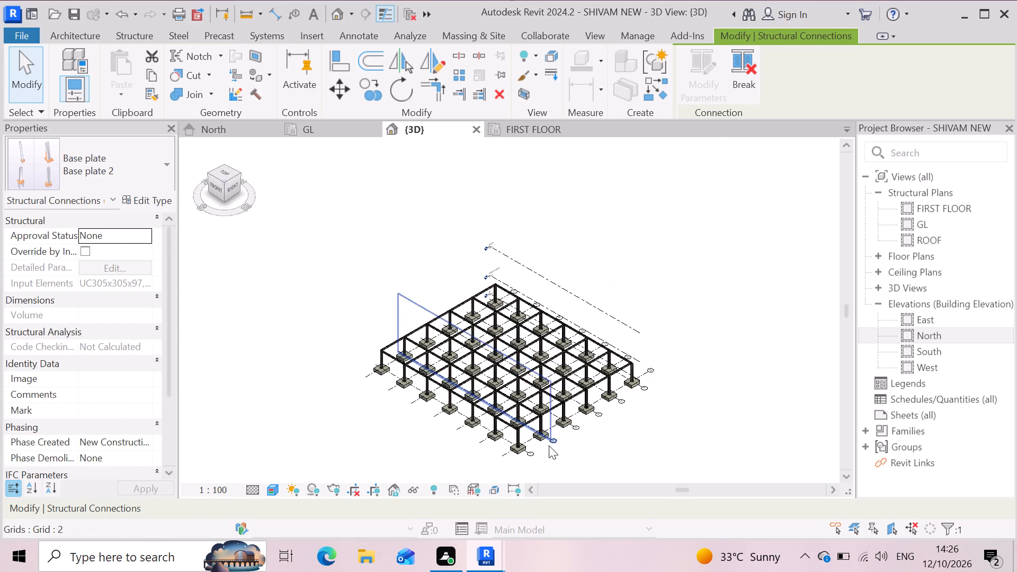
scroll(545, 449, "up", 6)
scroll(492, 463, "up", 3)
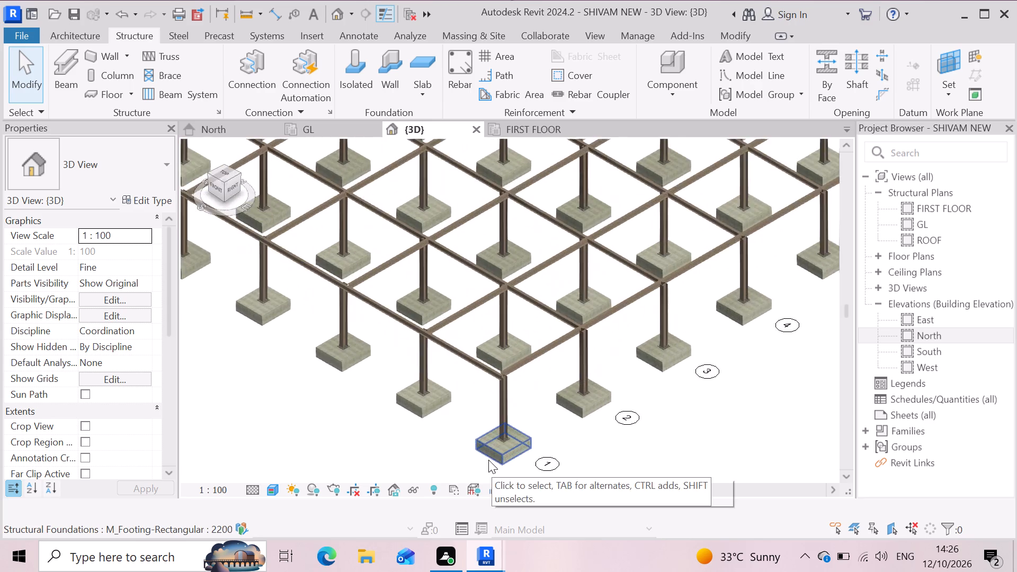
scroll(488, 460, "up", 6)
scroll(533, 431, "up", 4)
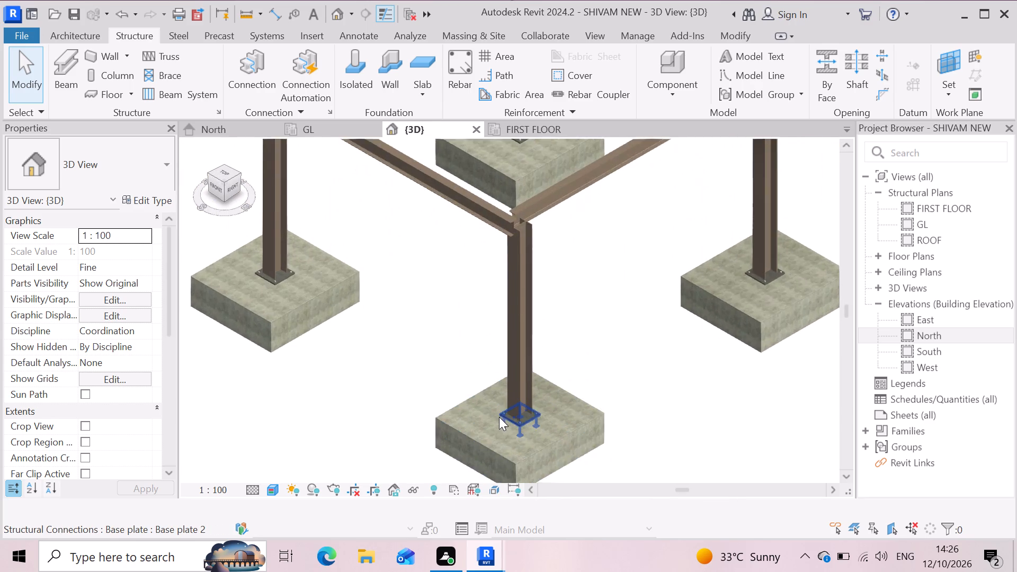
scroll(499, 417, "up", 6)
scroll(551, 424, "up", 1)
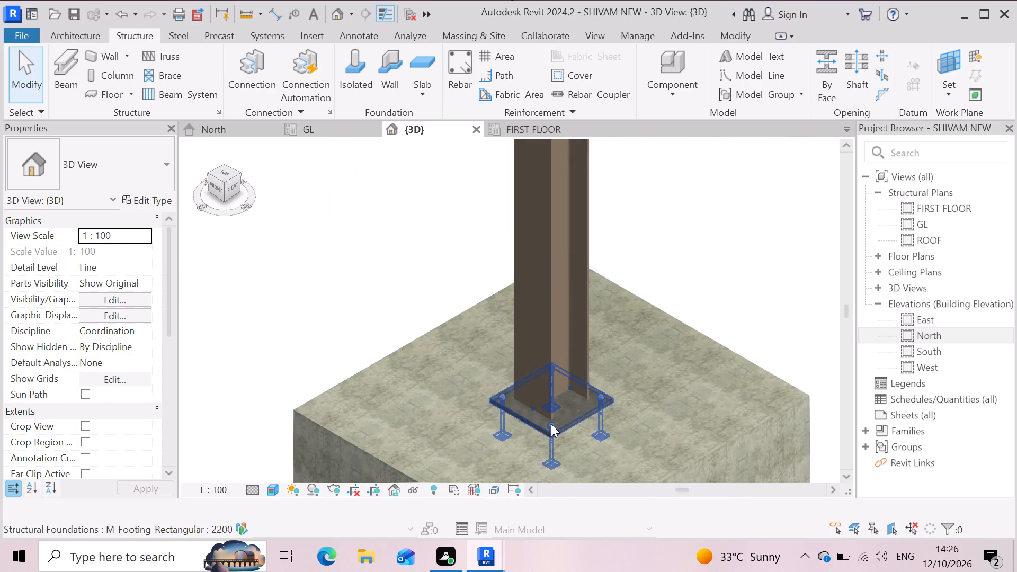
scroll(551, 424, "up", 4)
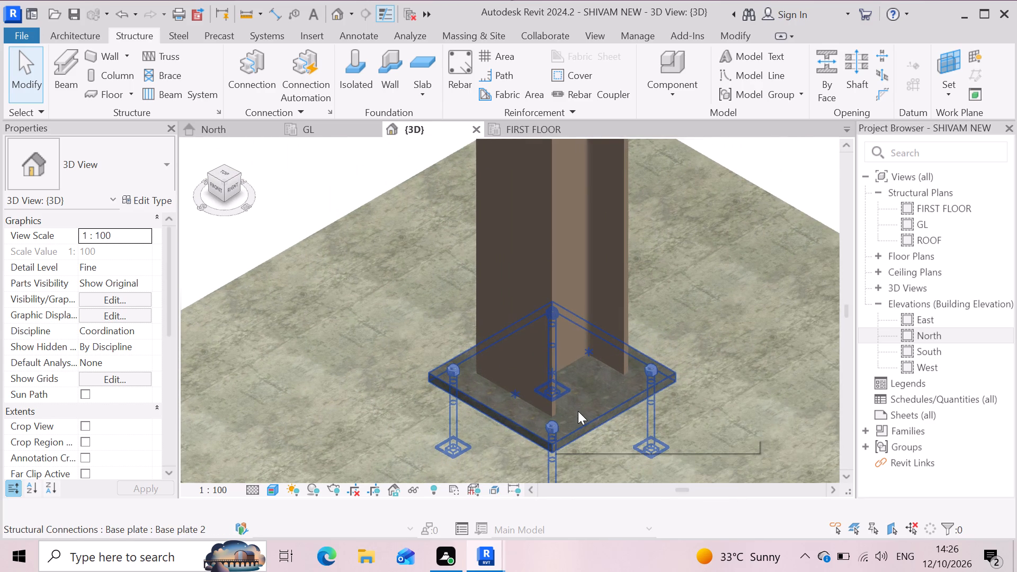
scroll(578, 411, "up", 5)
scroll(465, 354, "down", 6)
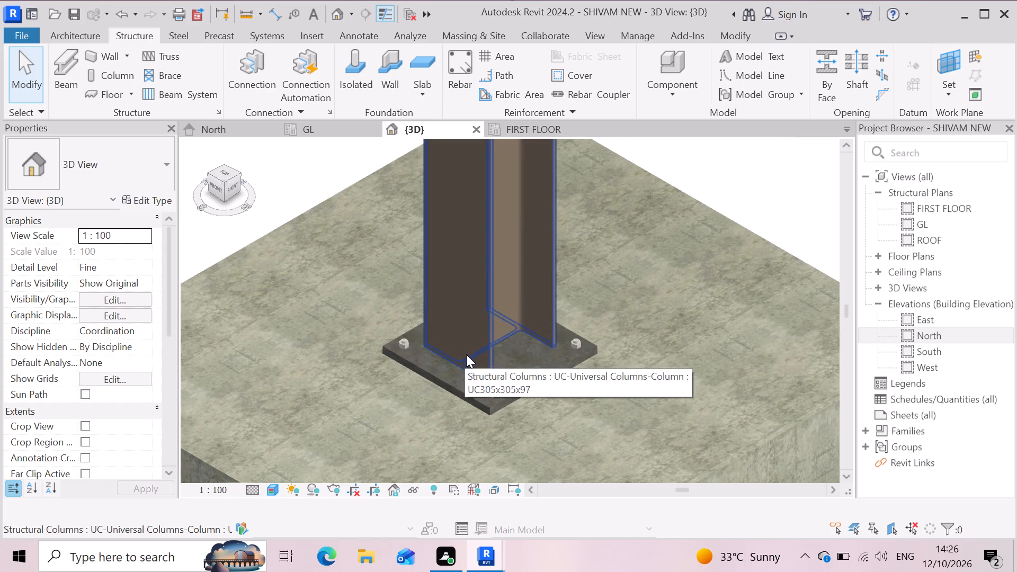
View the type properties and 3D preview of the corner column's Base plate 2 connection.
left_click(538, 377)
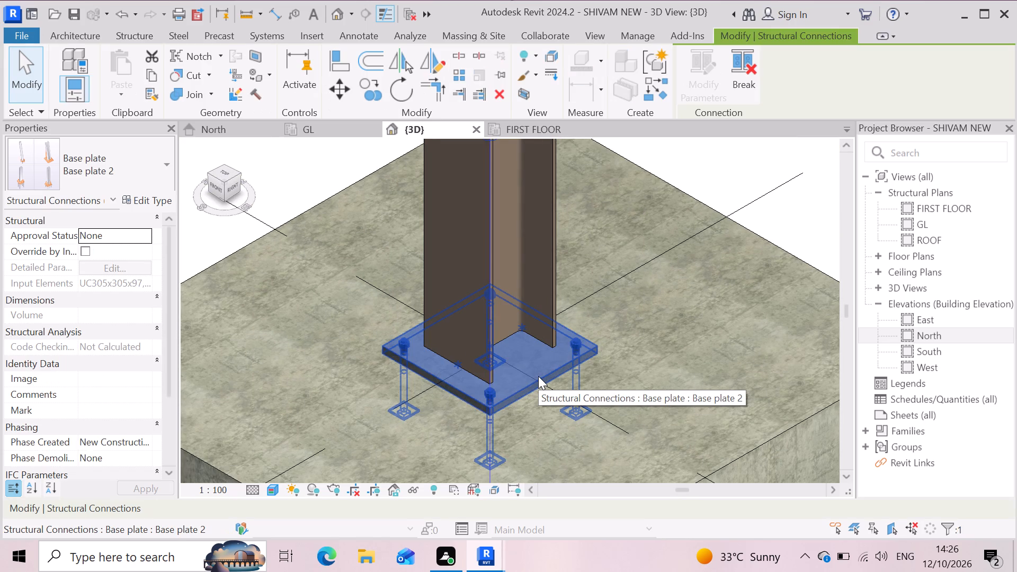
left_click(142, 201)
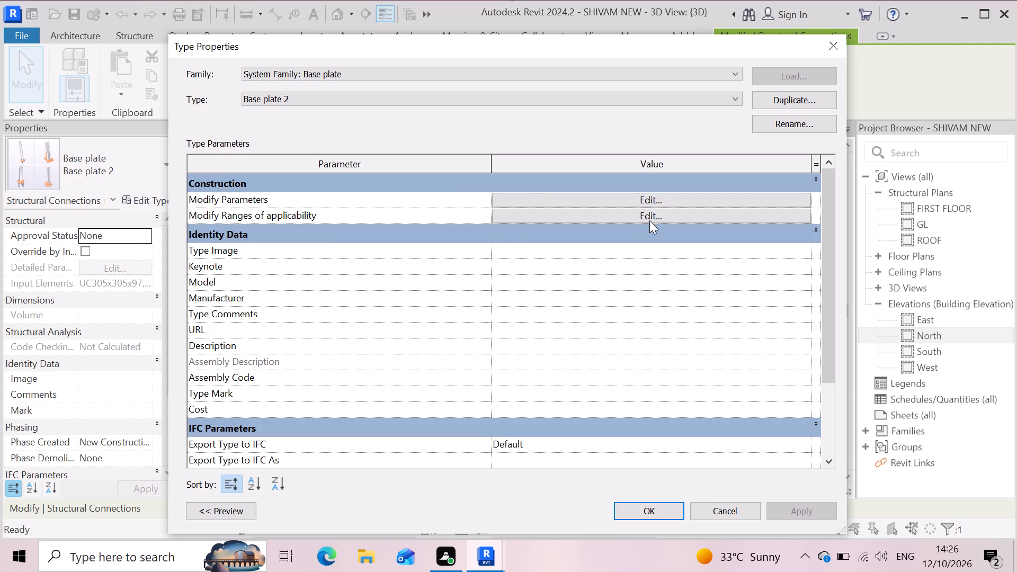
left_click(233, 507)
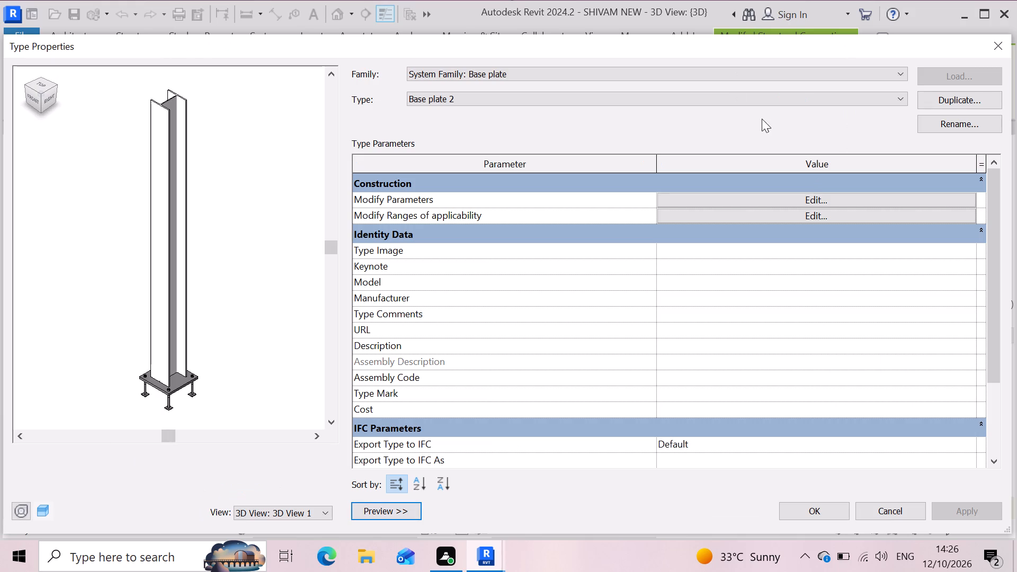
left_click(1001, 43)
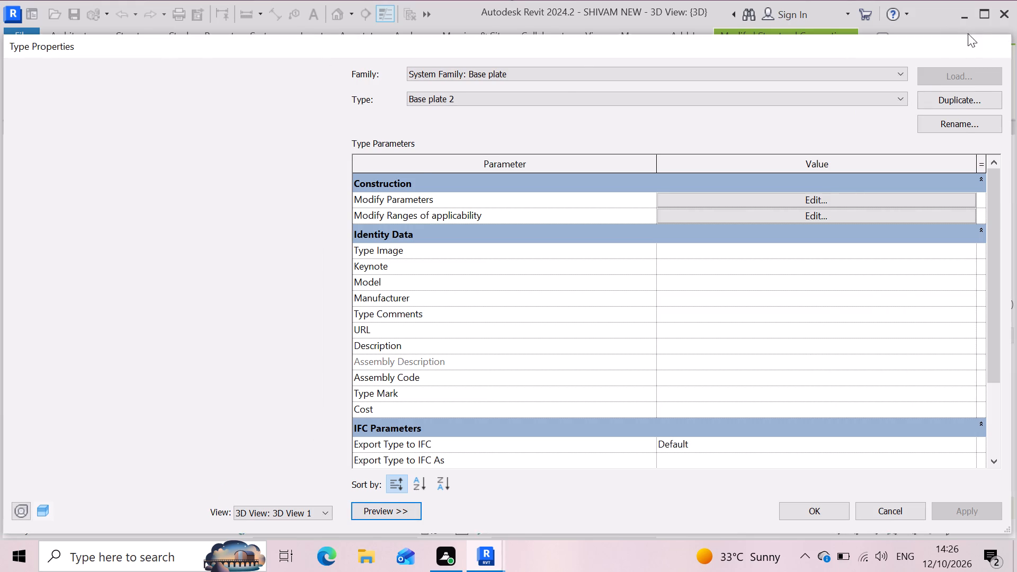
Examine the selected base plate on the grid 1 corner footing up close and the surrounding frame from a lower front angle.
scroll(600, 307, "down", 15)
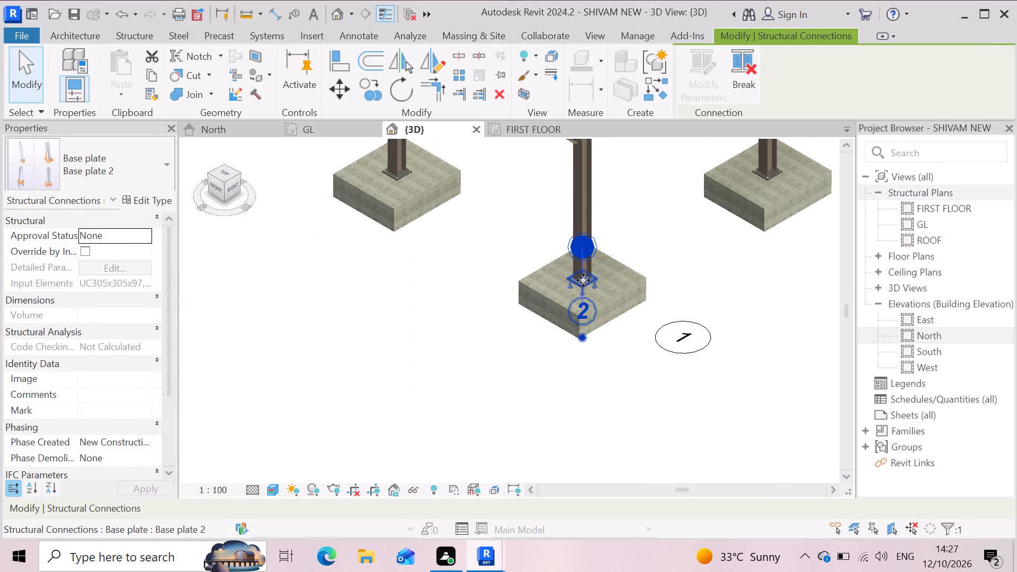
scroll(583, 280, "down", 14)
scroll(646, 274, "up", 3)
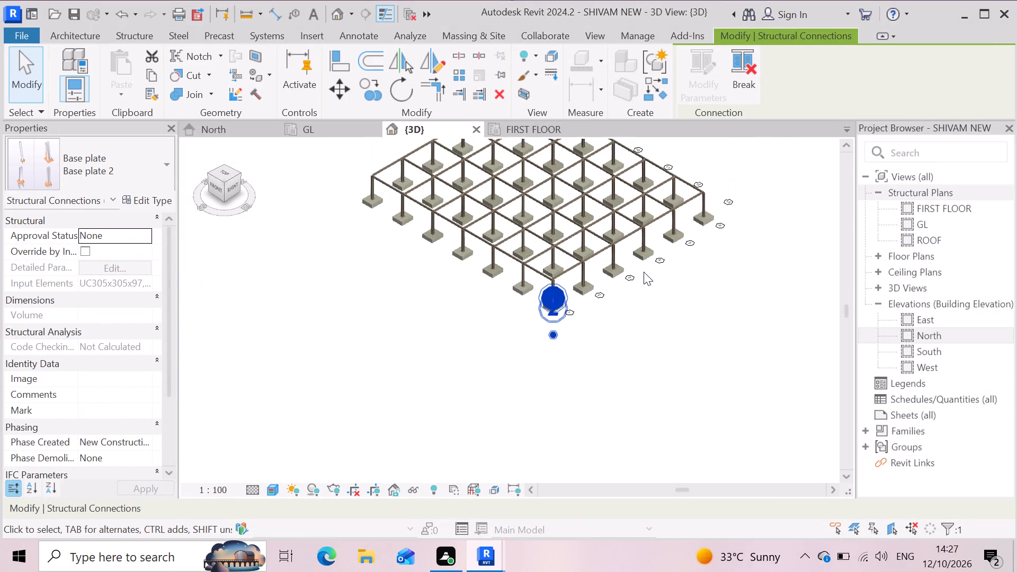
scroll(552, 306, "up", 6)
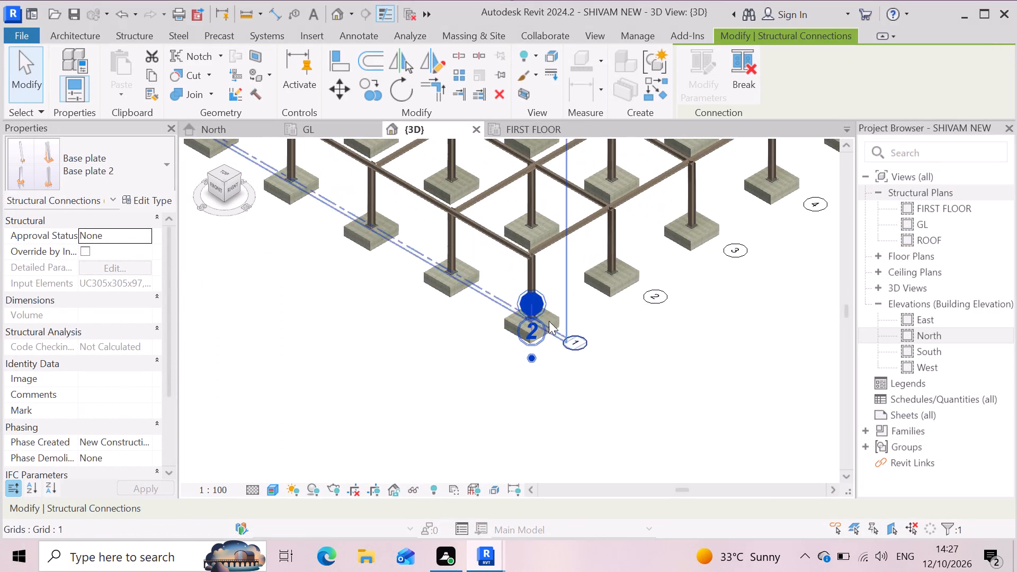
scroll(536, 315, "up", 9)
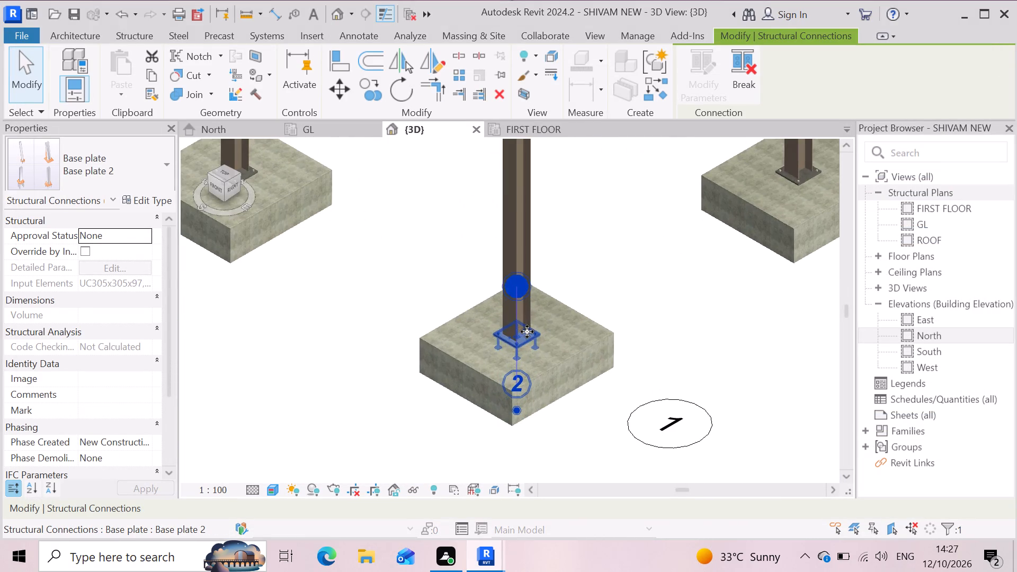
scroll(608, 321, "down", 13)
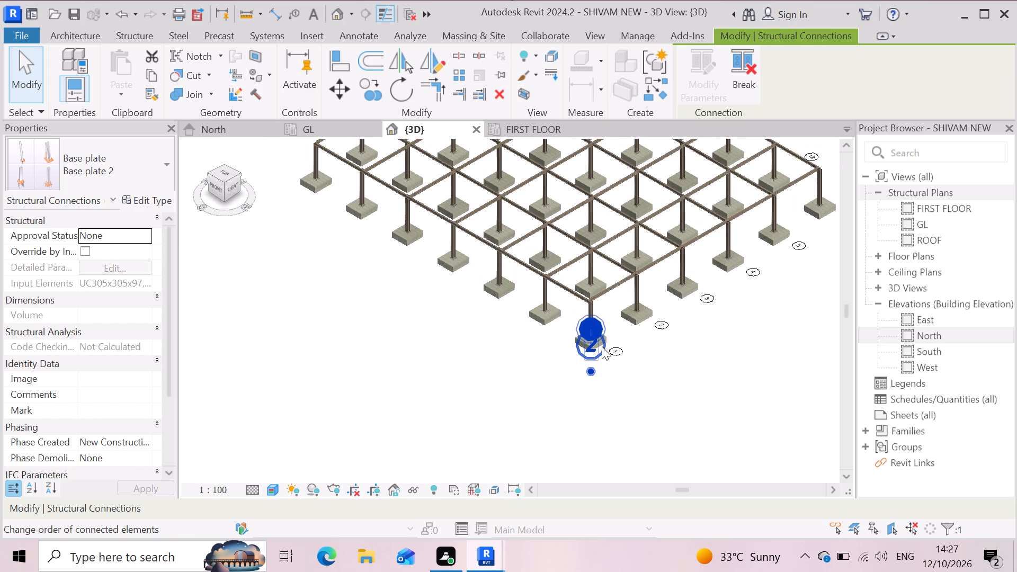
scroll(597, 359, "down", 3)
middle_click_drag(560, 410, 563, 411, "shift")
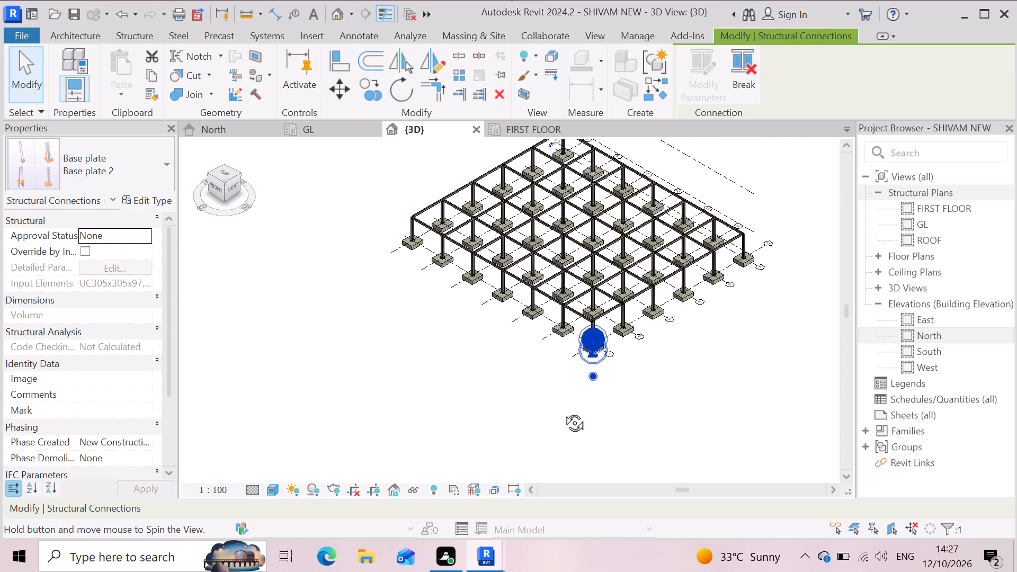
middle_click_drag(563, 411, 606, 348, "shift")
scroll(530, 311, "up", 5)
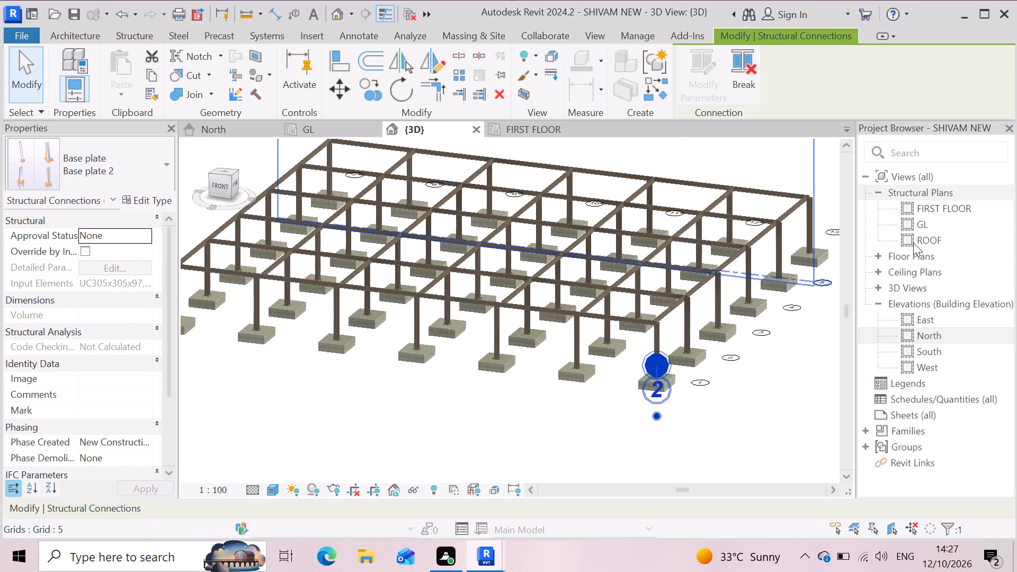
Open the GL structural plan, clear the selection and inspect the footings and column bases up close.
double_click(943, 225)
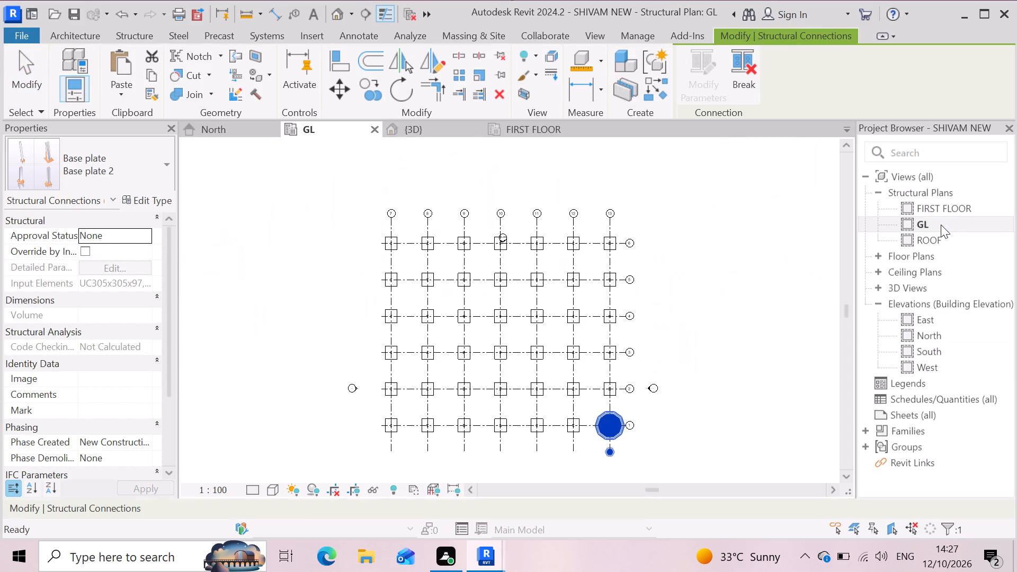
key("Escape")
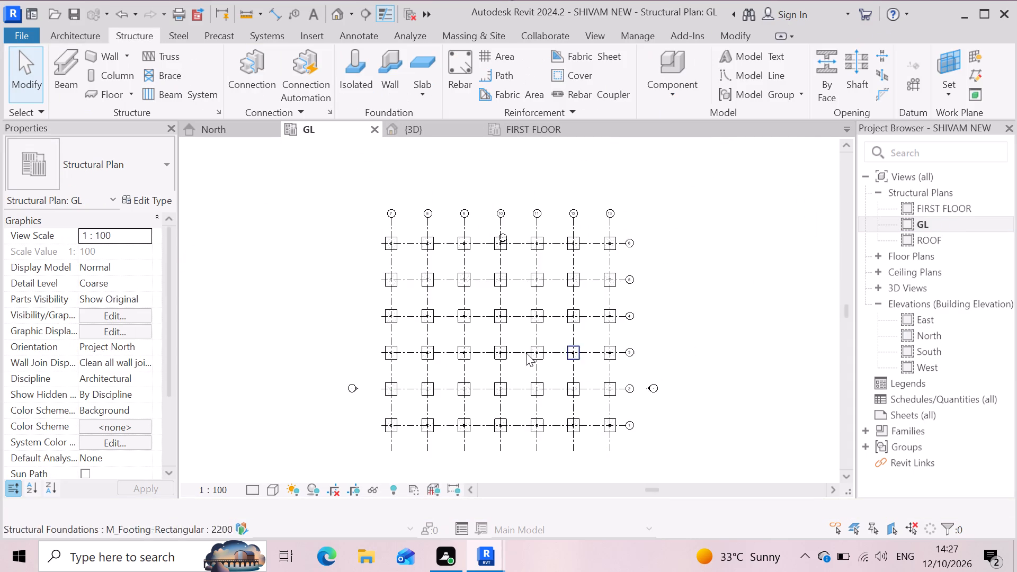
scroll(520, 352, "up", 15)
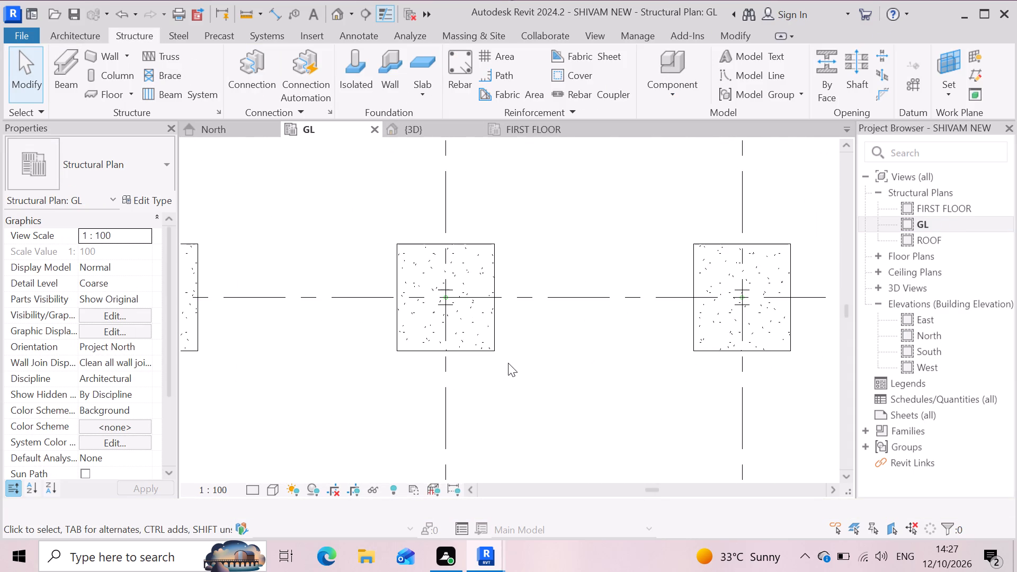
scroll(508, 363, "up", 3)
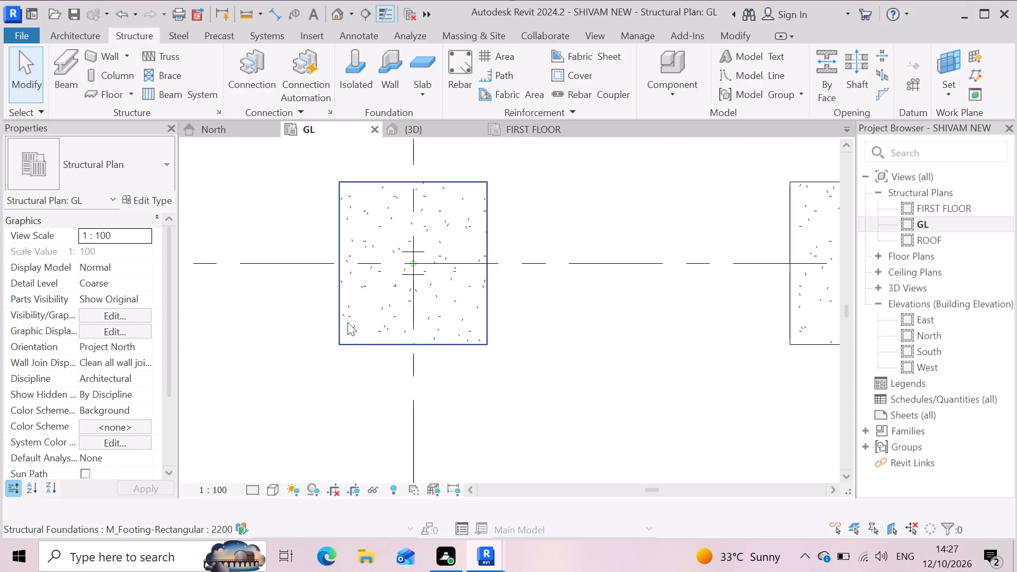
scroll(387, 309, "down", 10)
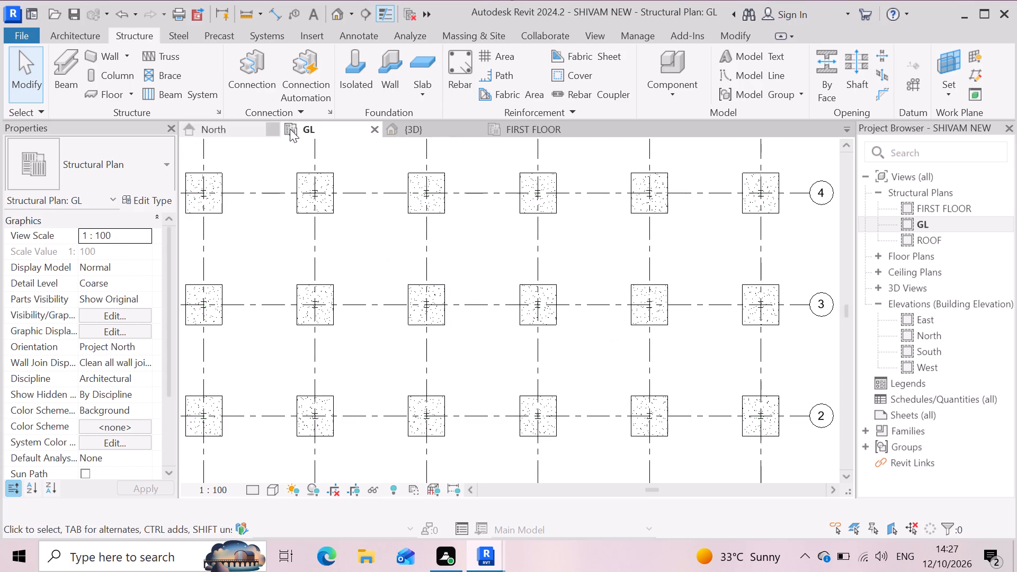
Review the beam and column grid layout in the FIRST FLOOR structural plan.
left_click(514, 124)
scroll(531, 324, "up", 1)
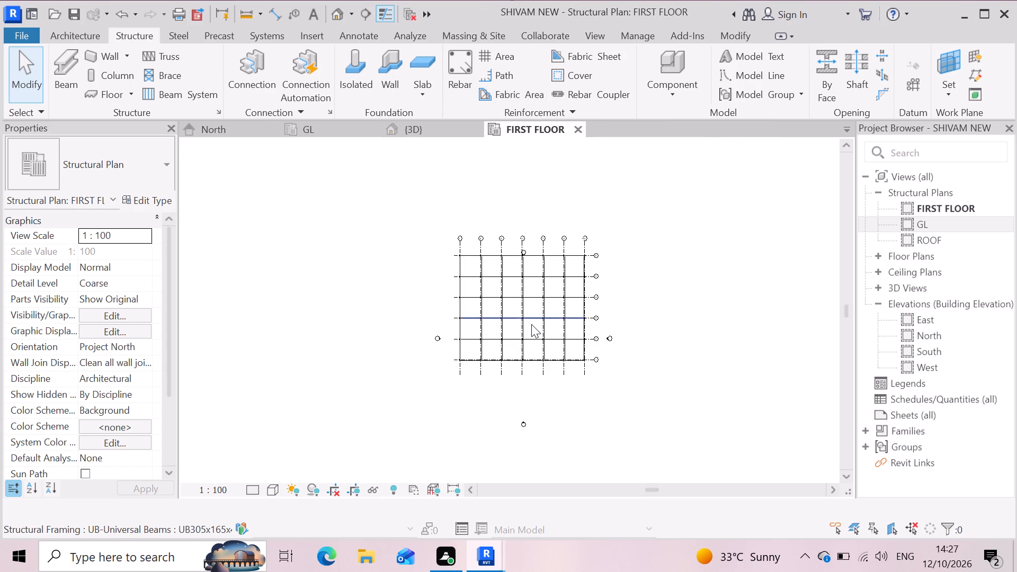
scroll(531, 324, "up", 4)
scroll(418, 274, "up", 3)
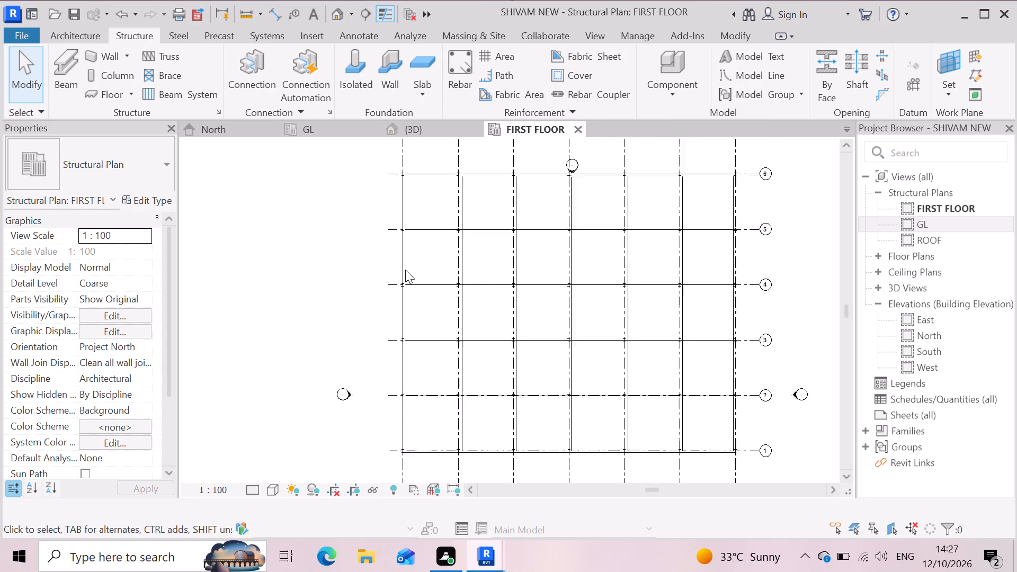
scroll(570, 296, "down", 2)
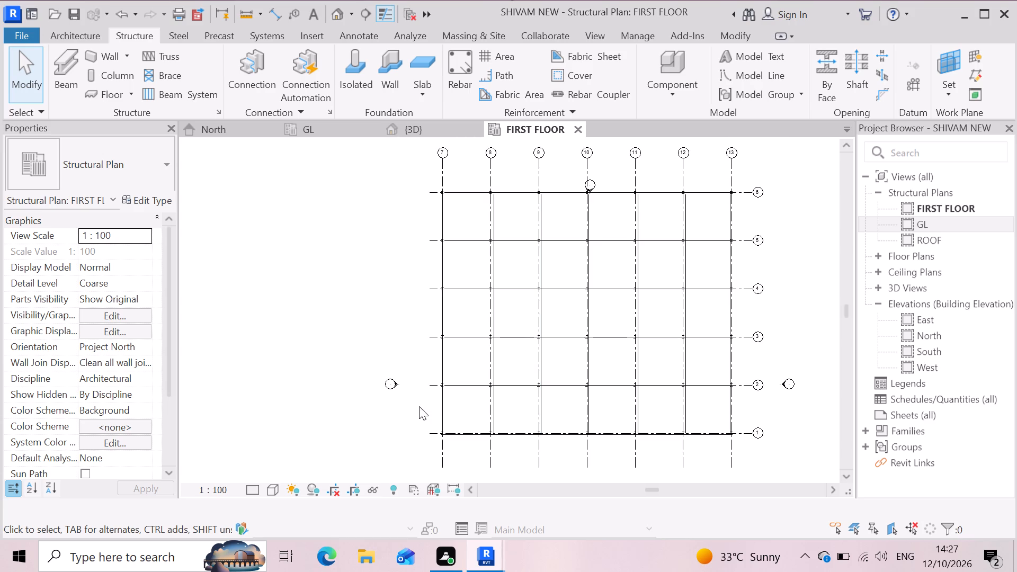
scroll(458, 357, "down", 3)
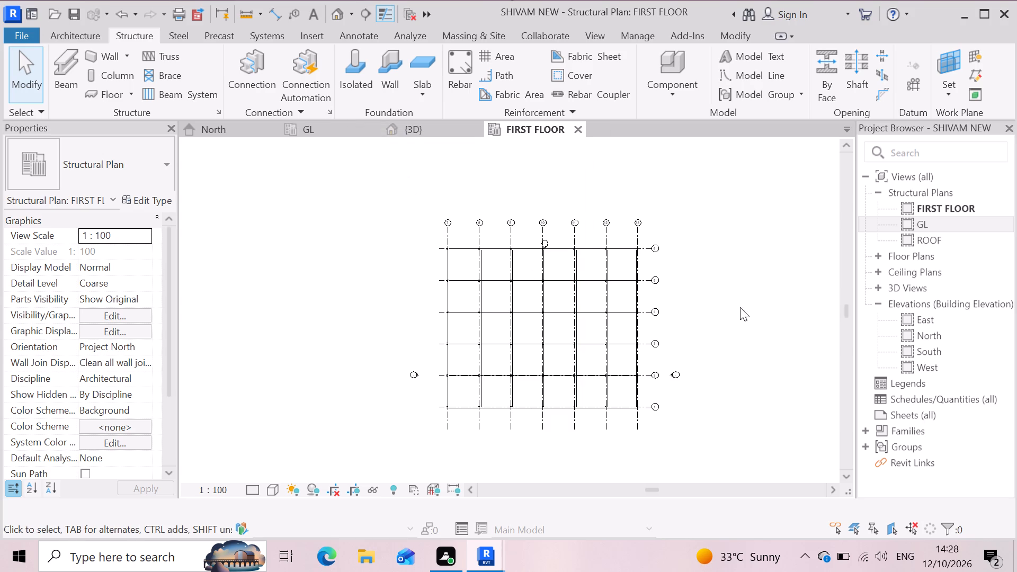
Return to the 3D view and inspect a front-row footing along grid 1 and its column, leaving nothing selected.
left_click(427, 121)
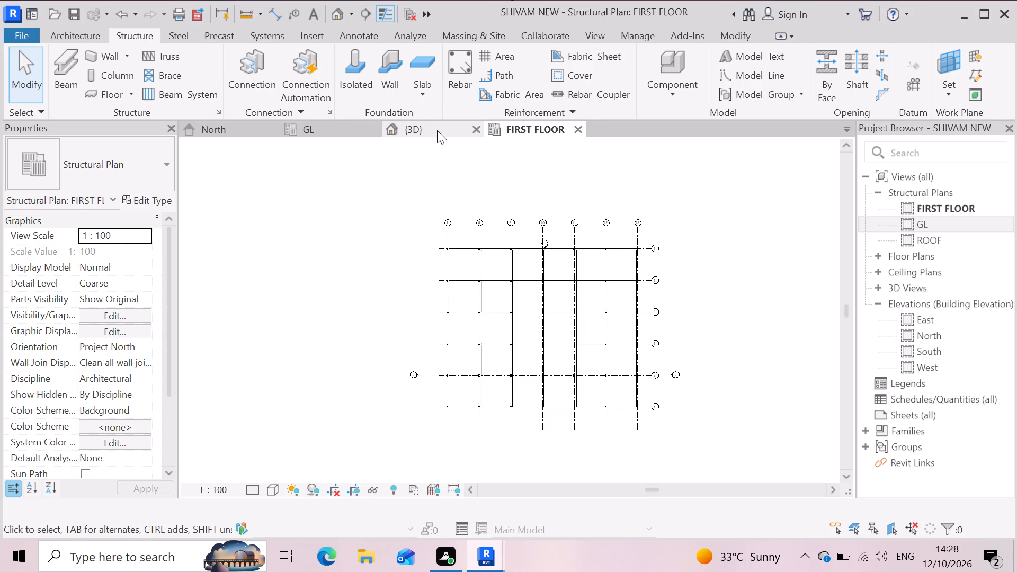
left_click(437, 130)
scroll(547, 391, "up", 3)
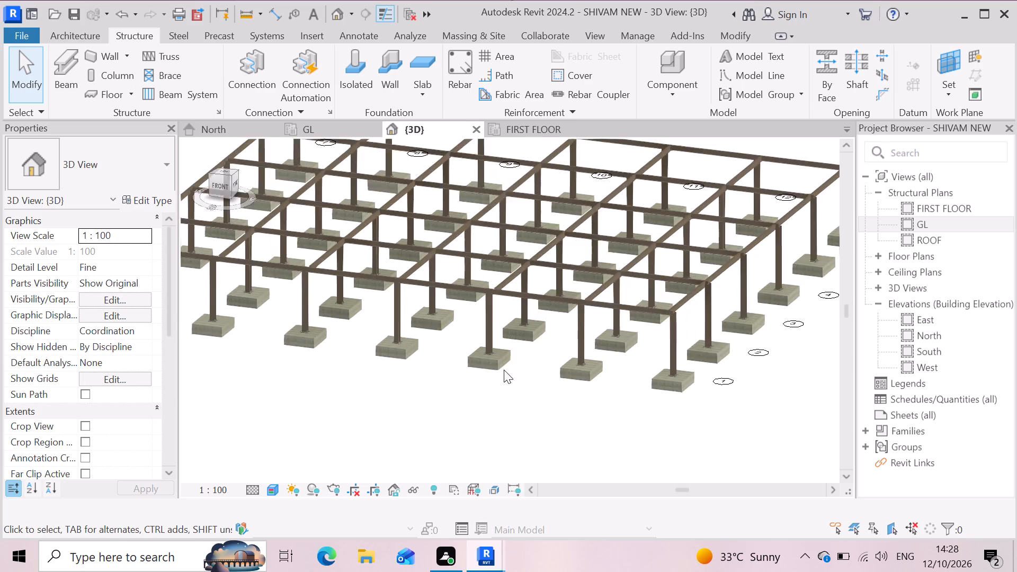
scroll(492, 353, "up", 7)
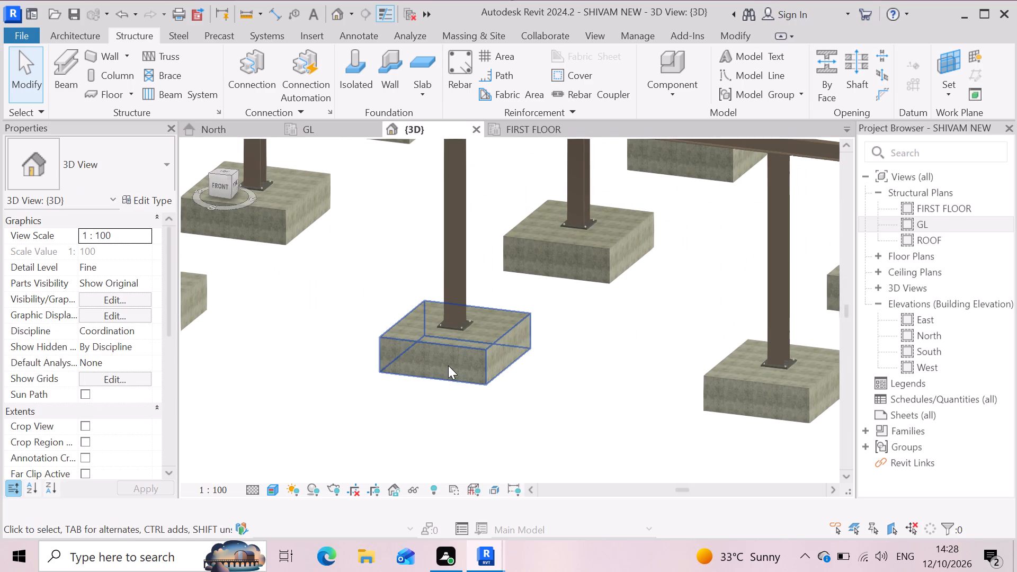
left_click(448, 365)
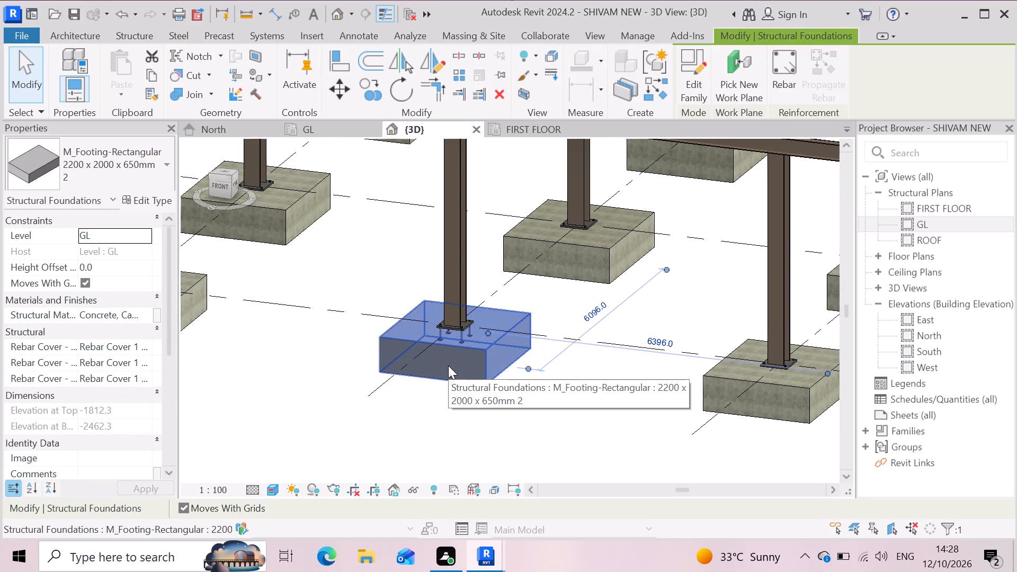
left_click(451, 241, "ctrl")
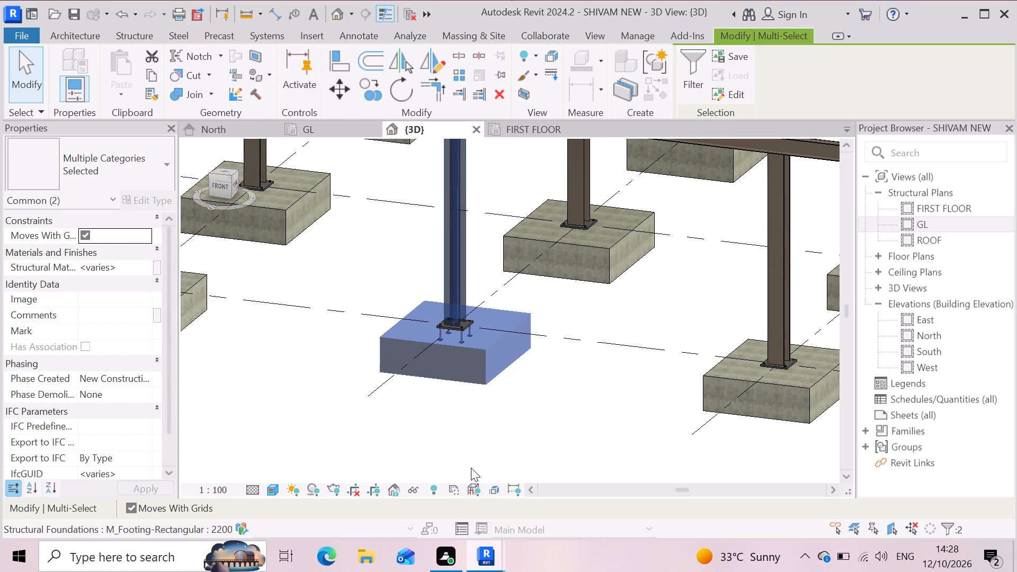
key("Escape")
Examine the whole frame and the beam-to-column joint at the grid 6 and grid 13 corner.
scroll(463, 452, "down", 1)
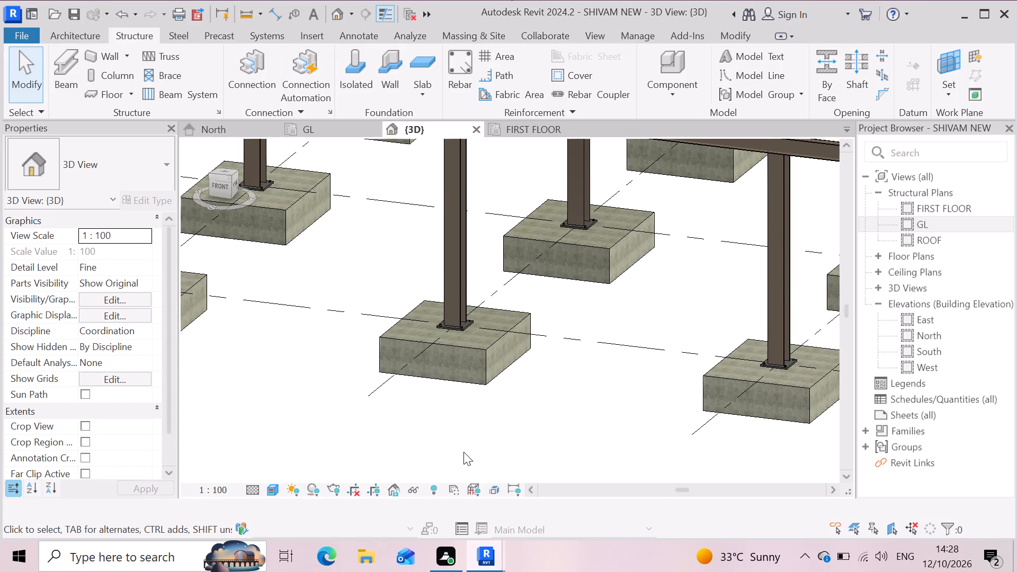
scroll(463, 452, "down", 4)
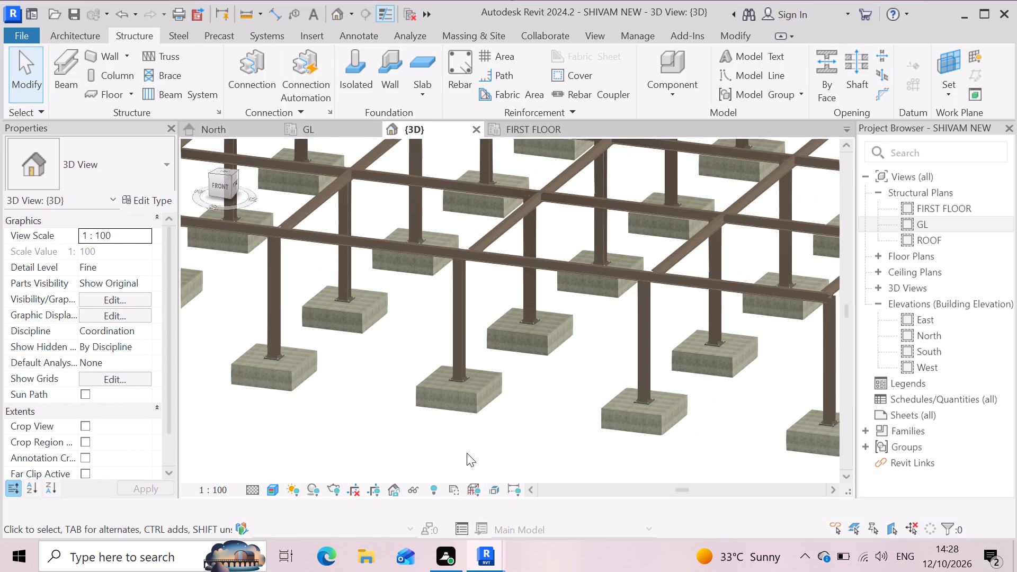
scroll(475, 438, "down", 4)
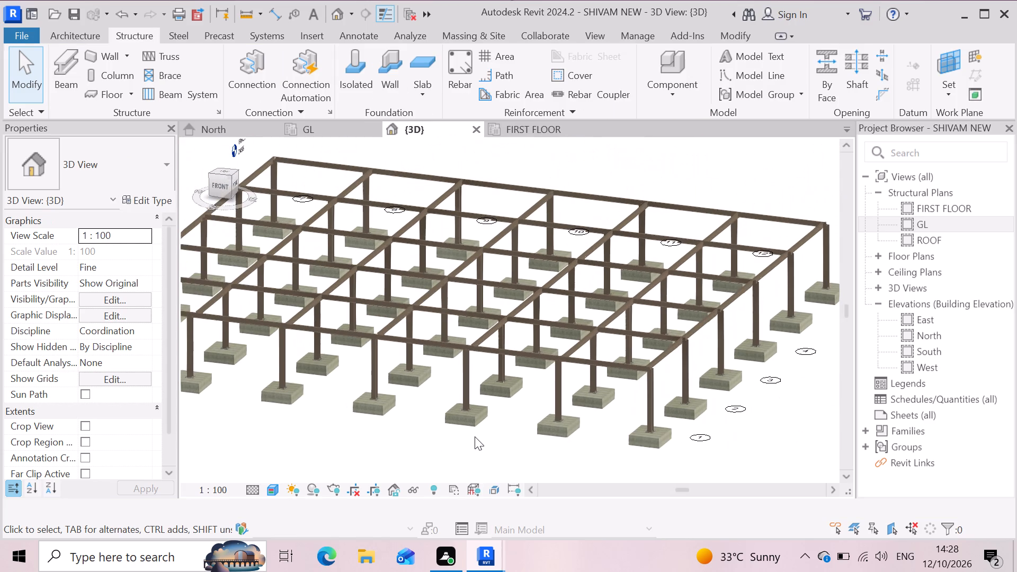
scroll(491, 424, "down", 2)
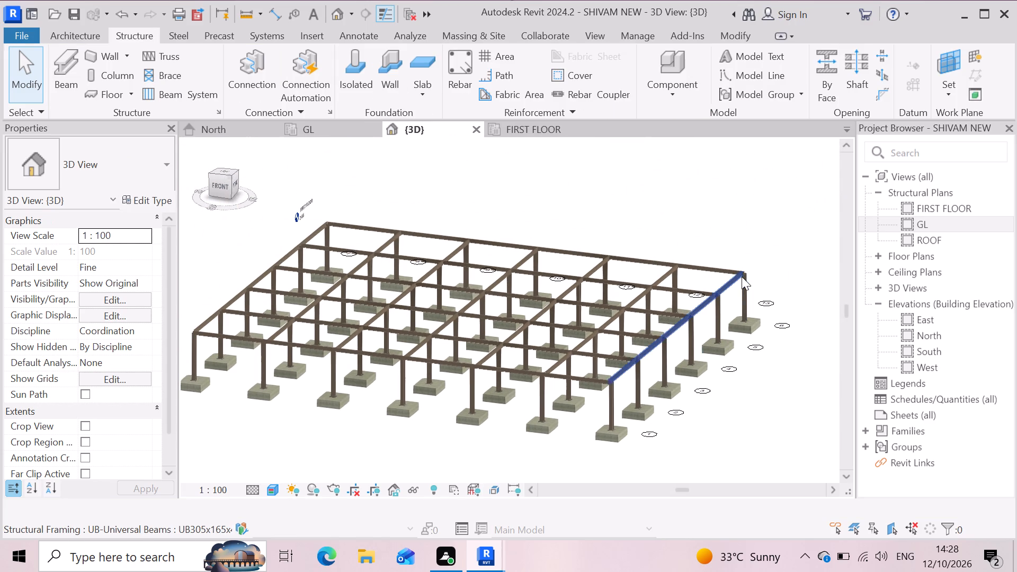
scroll(742, 276, "up", 11)
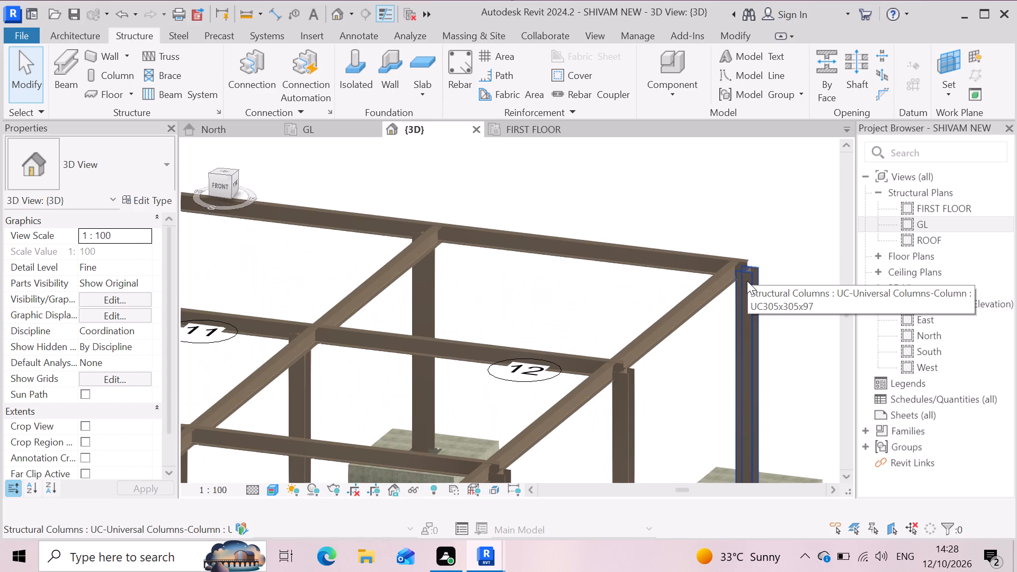
scroll(747, 281, "up", 4)
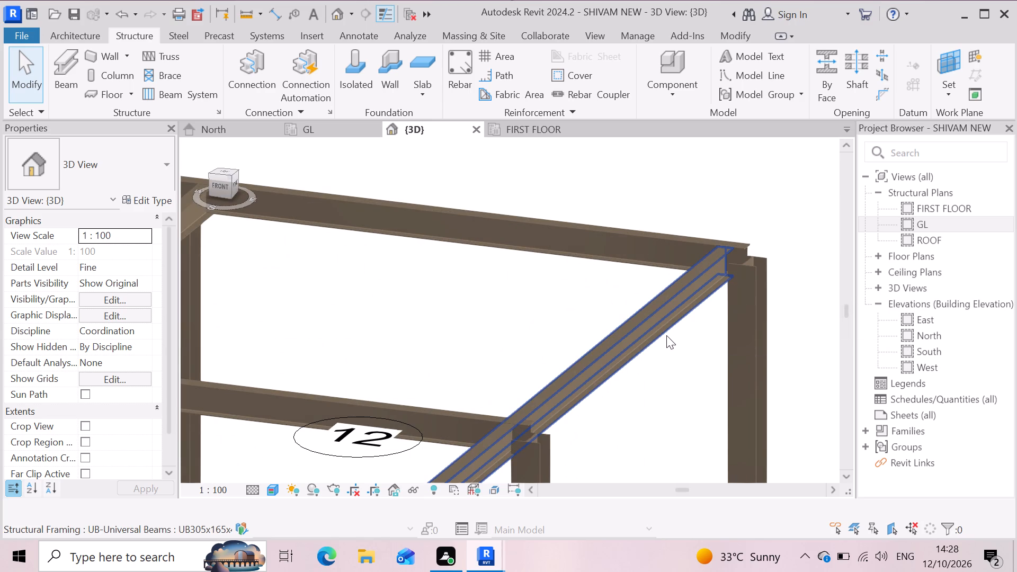
scroll(668, 335, "down", 2)
scroll(707, 281, "down", 2)
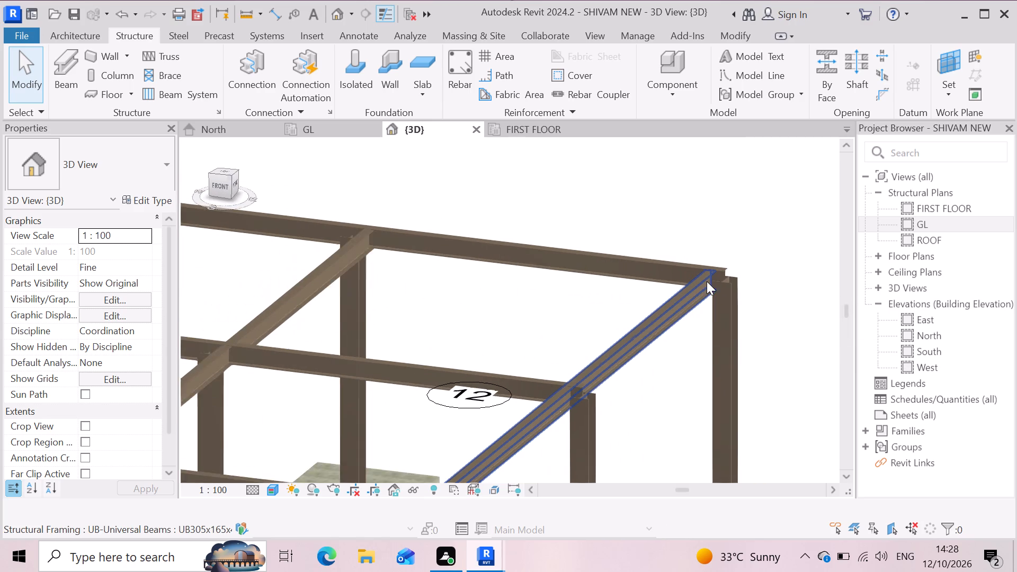
scroll(708, 289, "down", 5)
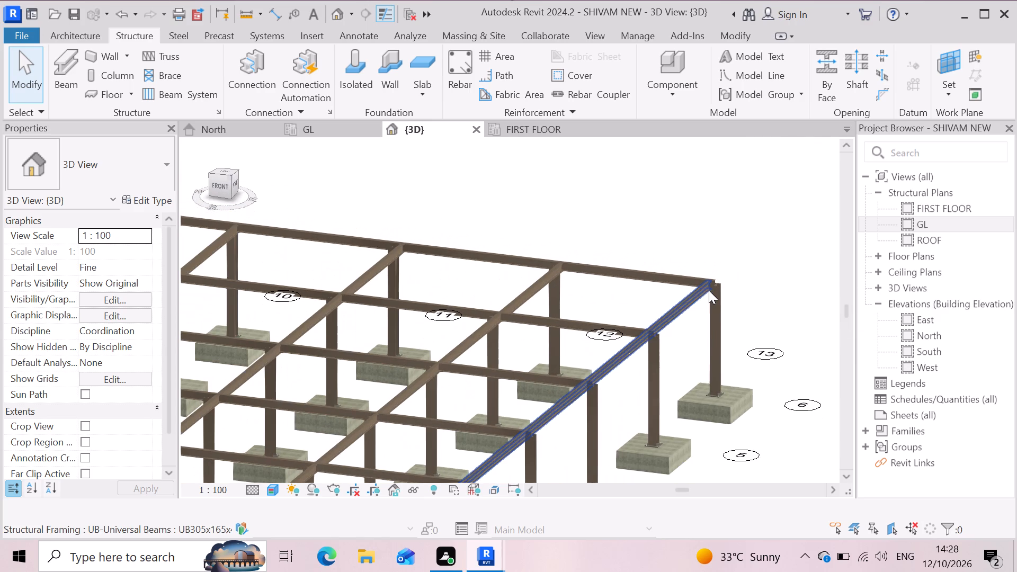
scroll(725, 293, "down", 3)
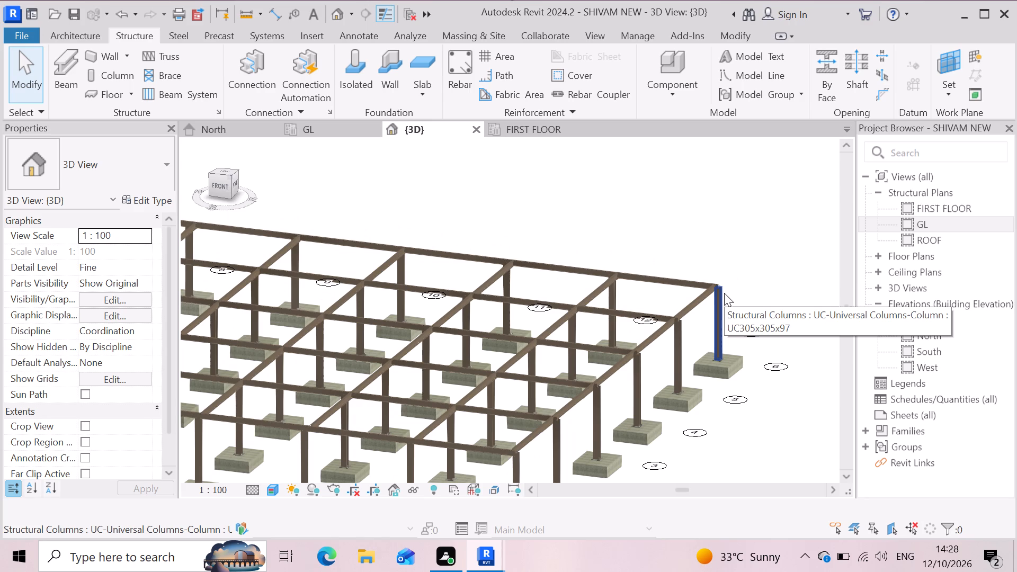
scroll(957, 243, "down", 1)
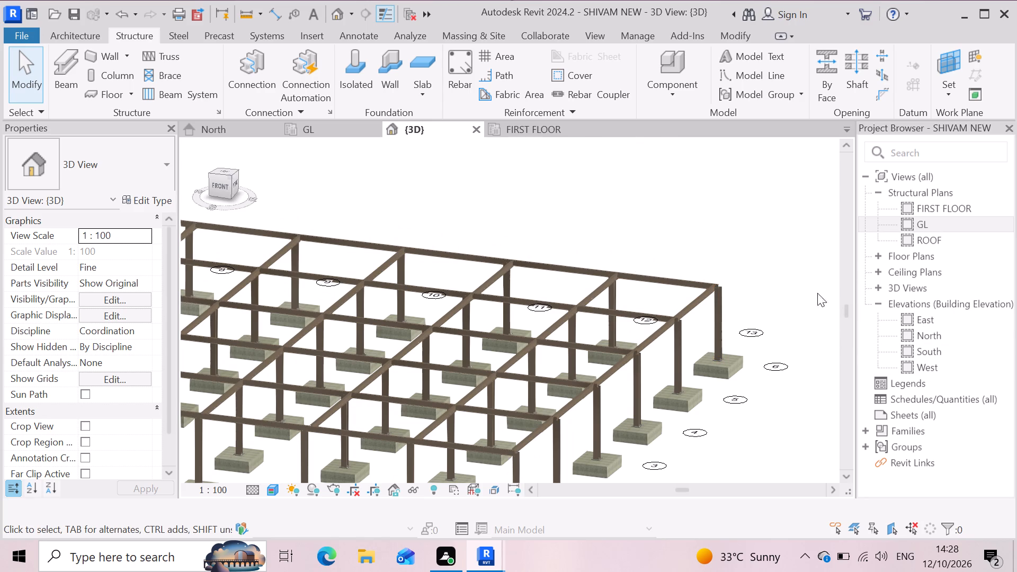
Examine the columns and footings on the grid 7 side of the frame and the overall structure.
scroll(798, 278, "down", 3)
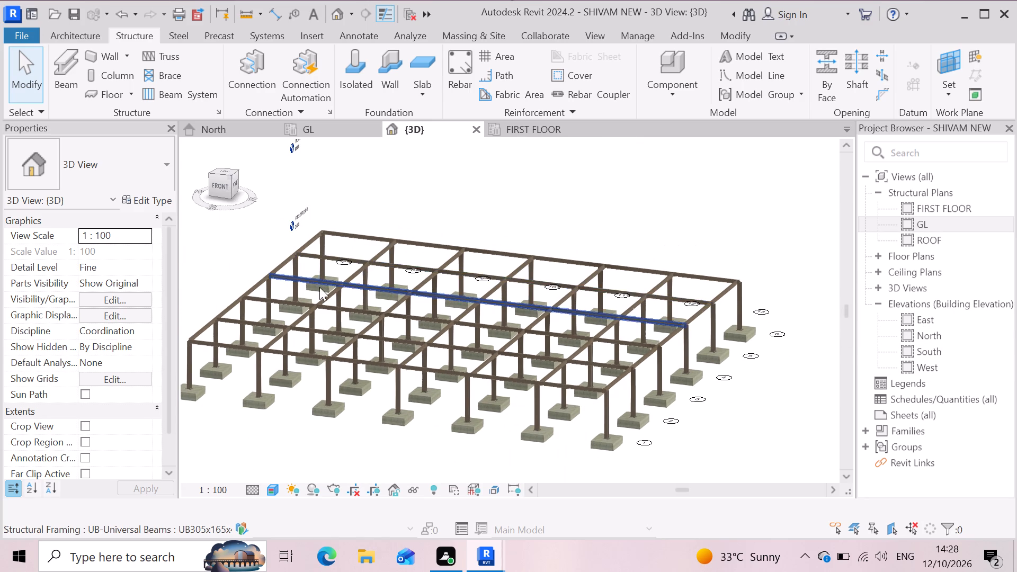
scroll(317, 288, "up", 2)
scroll(551, 211, "down", 2)
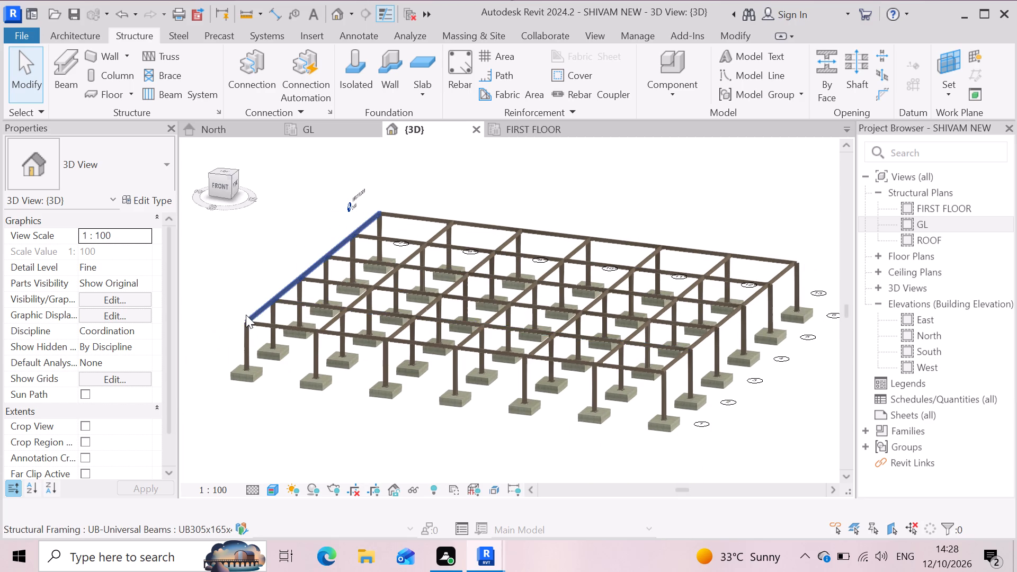
scroll(246, 315, "up", 2)
scroll(297, 347, "up", 2)
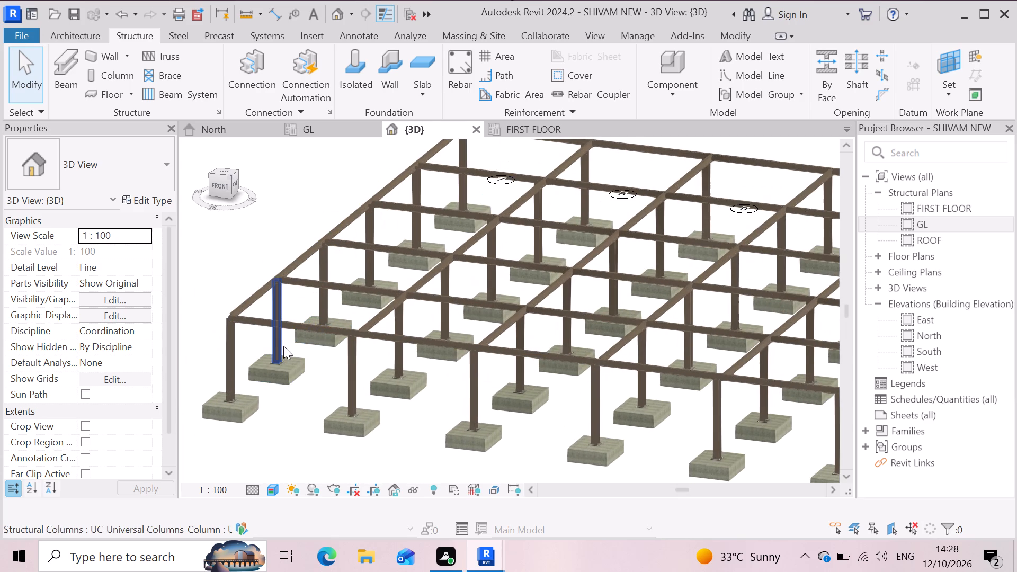
scroll(283, 346, "down", 5)
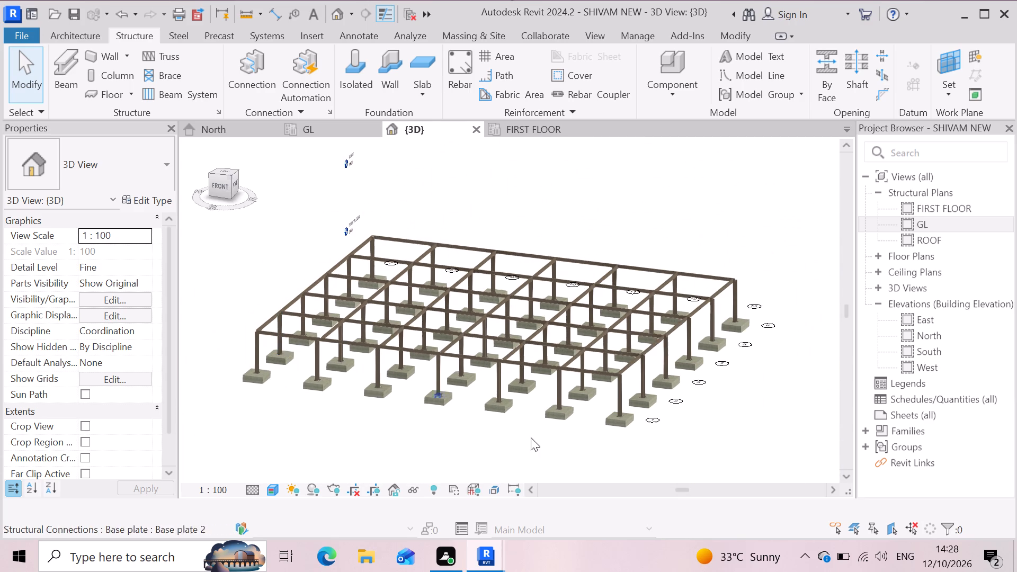
Examine the front corner of the frame near grid 1 and the overall beam and column layout.
scroll(588, 445, "up", 2)
scroll(630, 361, "up", 3)
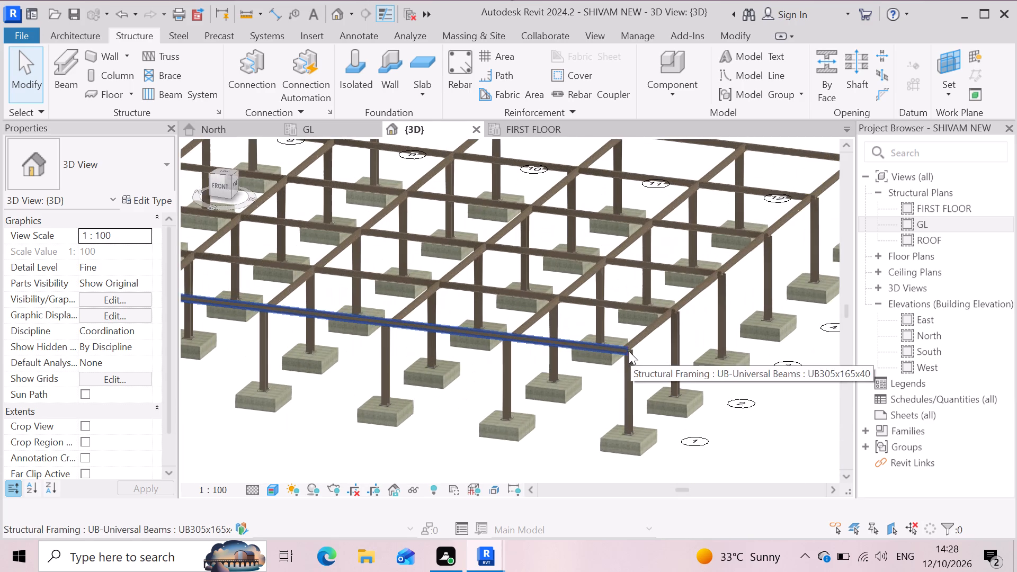
scroll(628, 351, "down", 5)
scroll(502, 255, "up", 2)
scroll(456, 218, "up", 3)
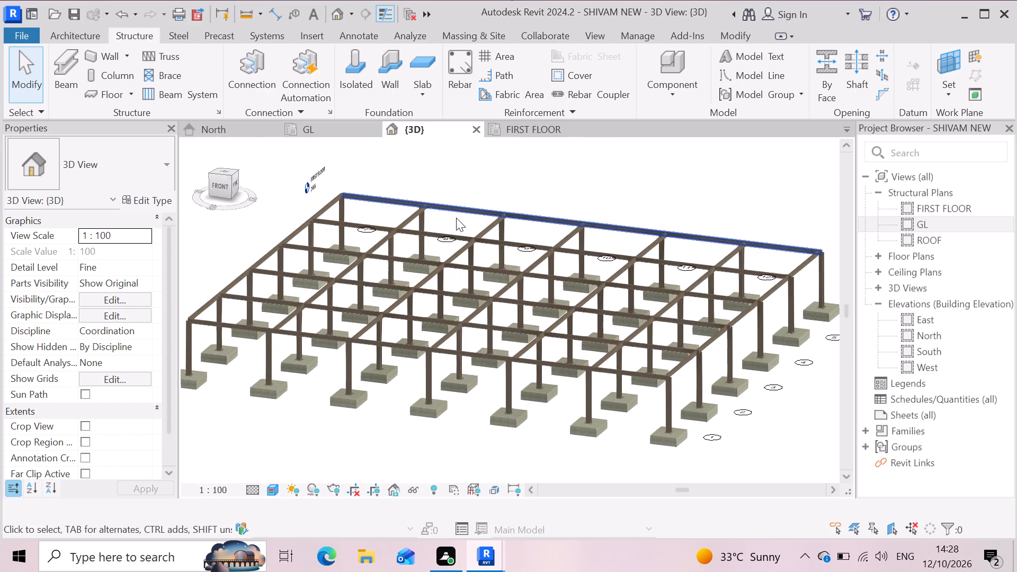
scroll(476, 283, "down", 3)
scroll(442, 460, "up", 2)
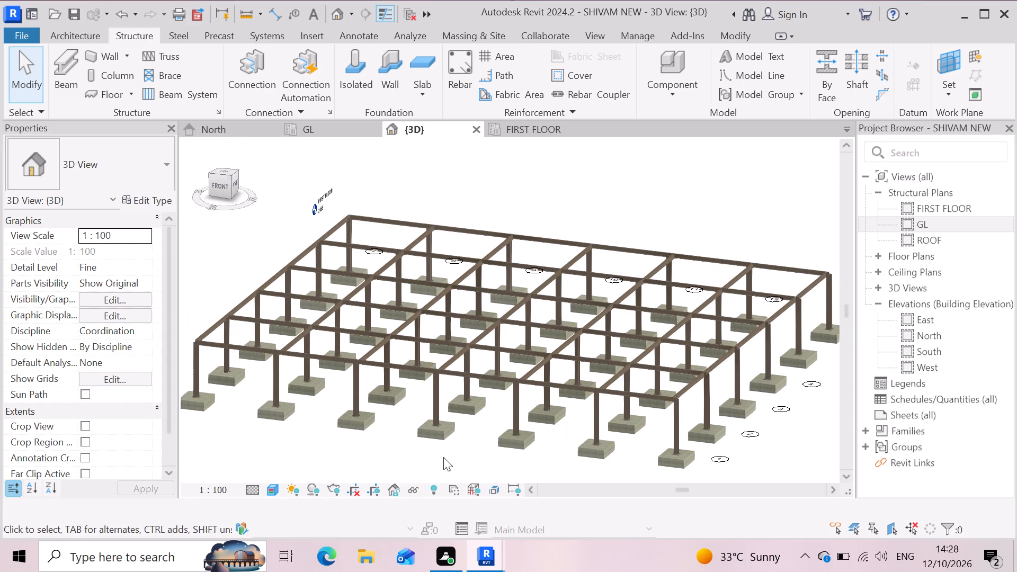
Open the connection parameters of the Base plate 2 type from the base plate at a front-row footing.
scroll(448, 445, "up", 8)
scroll(421, 392, "up", 3)
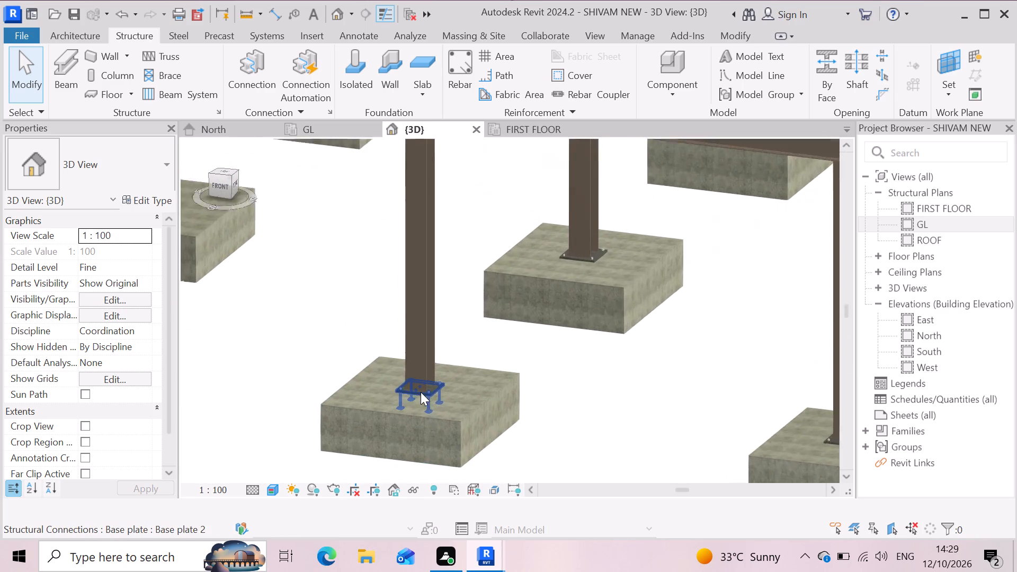
left_click(418, 393)
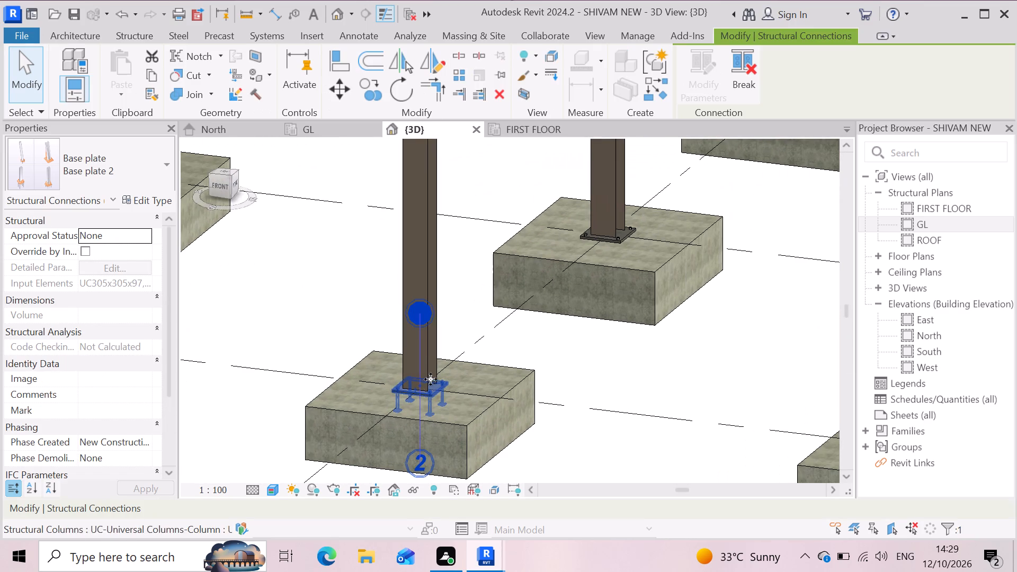
left_click(145, 195)
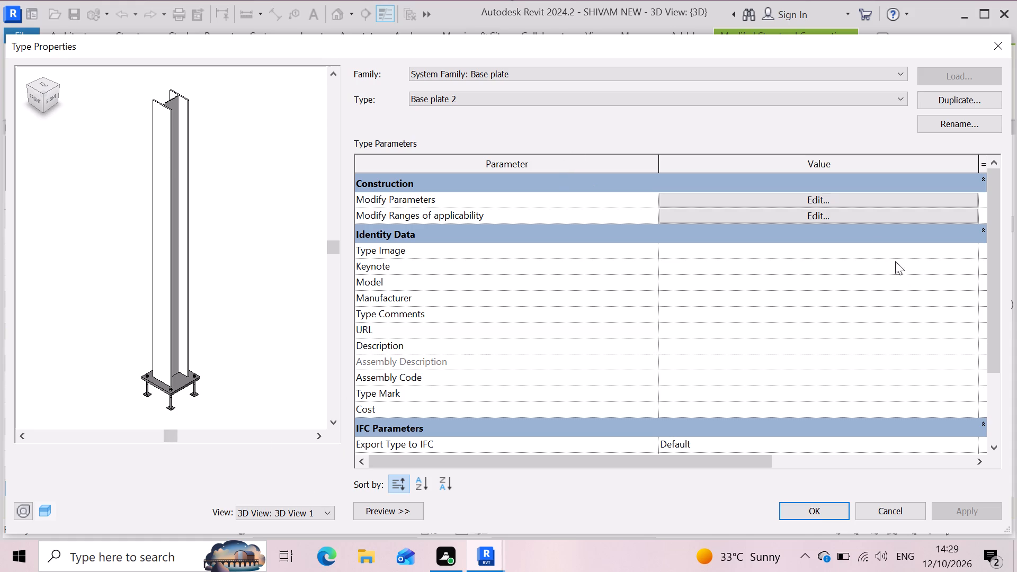
left_click(854, 199)
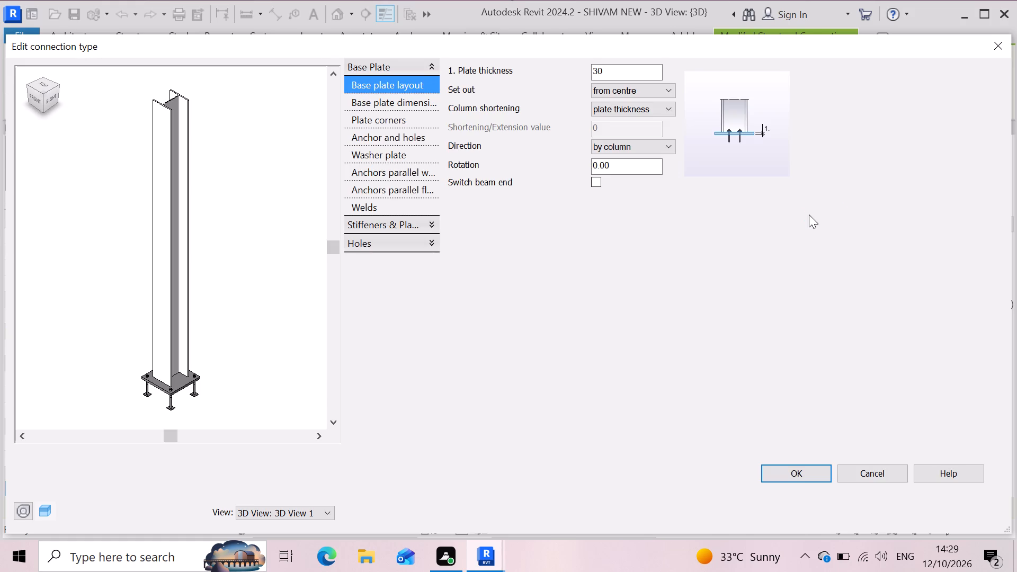
Review the base plate layout, dimension and plate corner settings, including the column shortening and corner shape options.
scroll(378, 88, "up", 2)
left_click(664, 105)
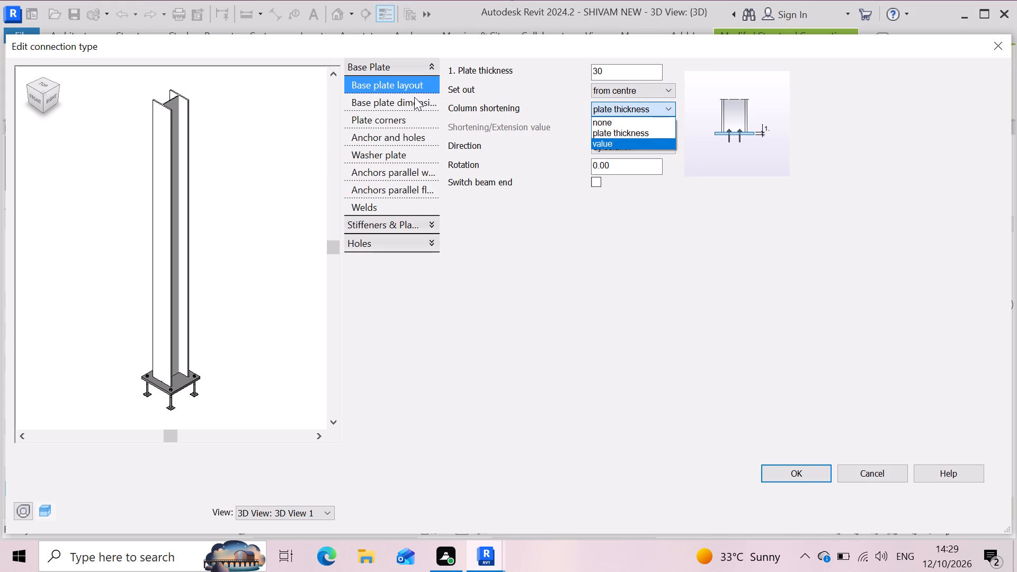
left_click(657, 72)
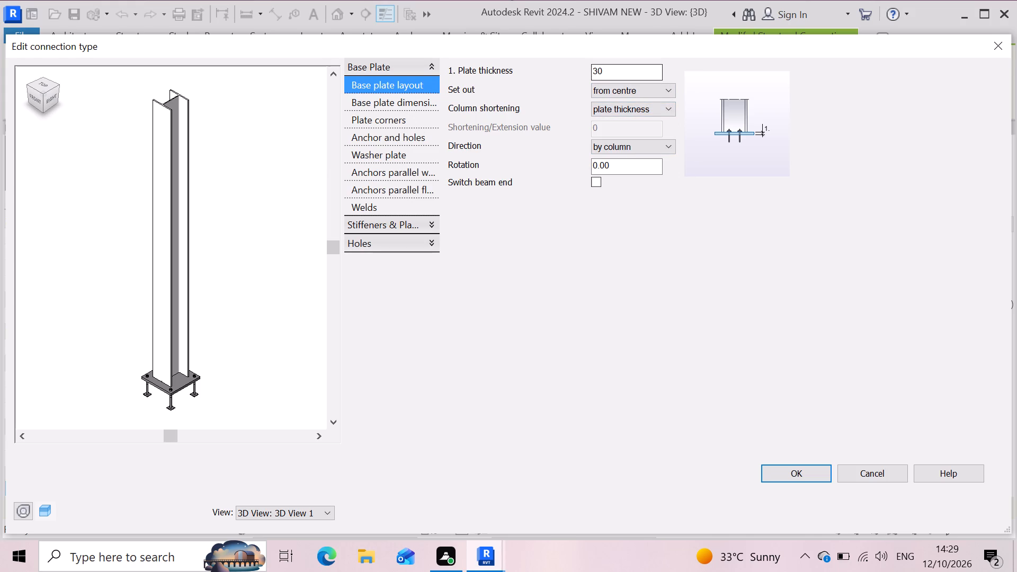
left_click(406, 100)
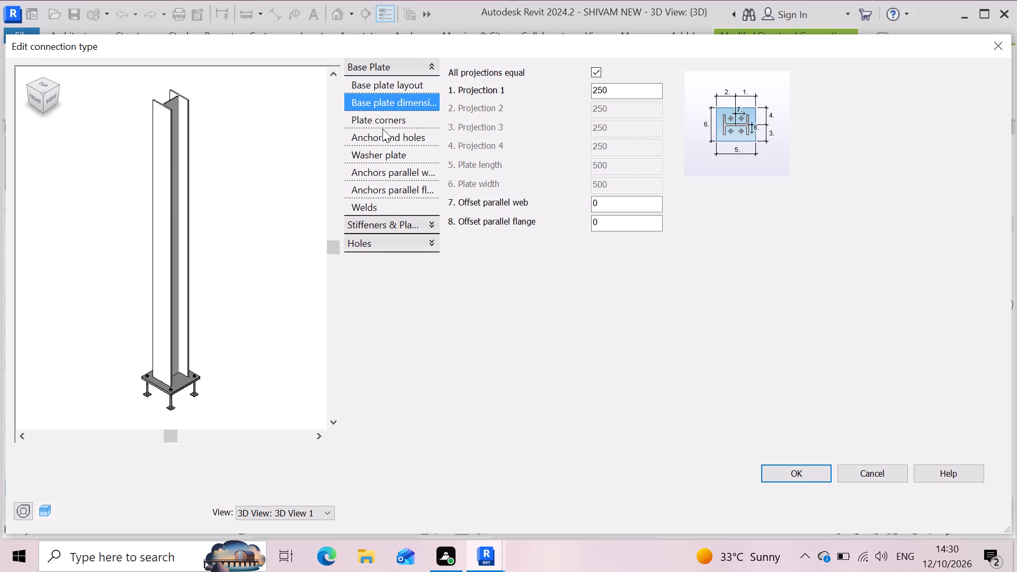
left_click(413, 124)
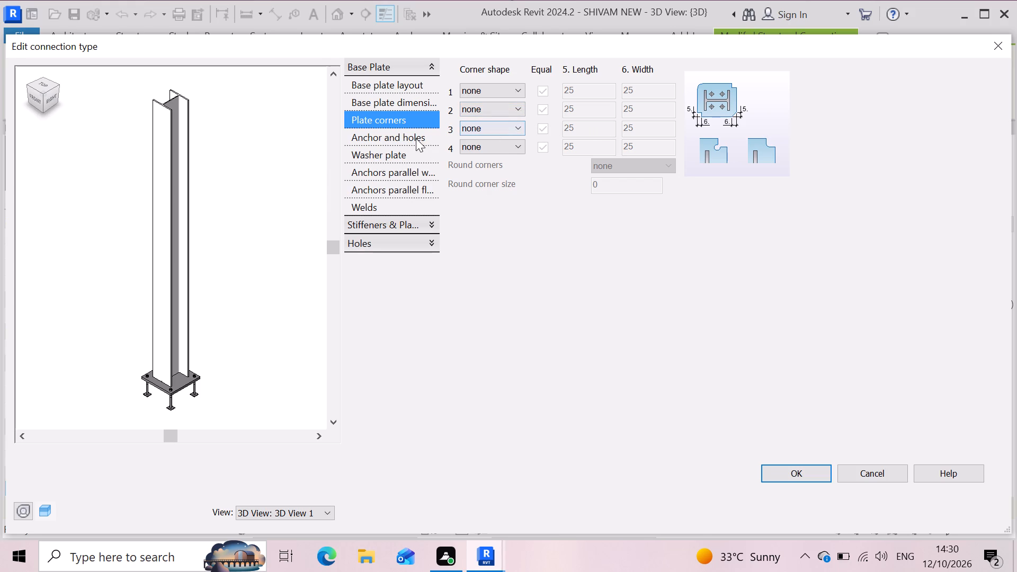
left_click(521, 86)
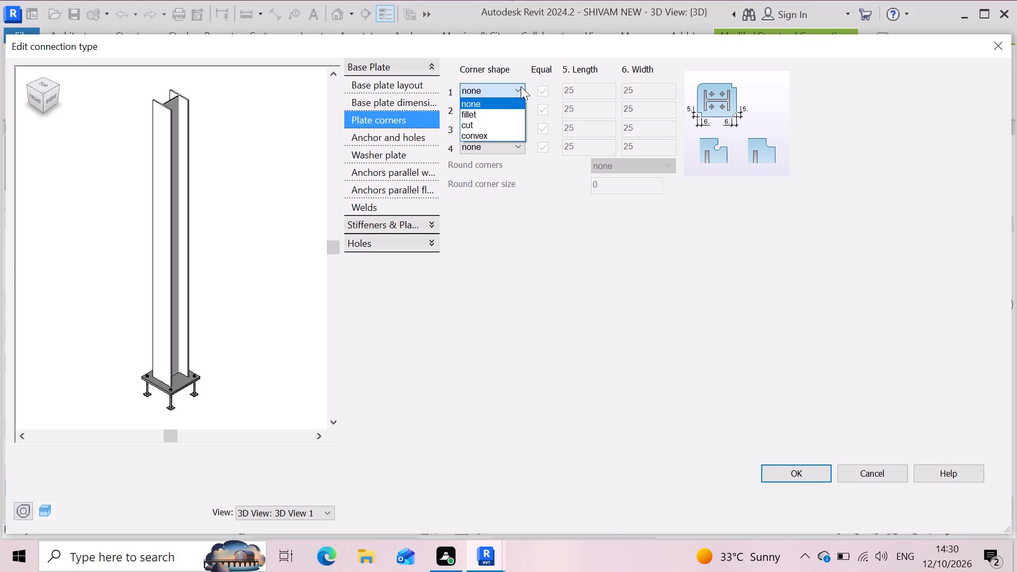
left_click(556, 254)
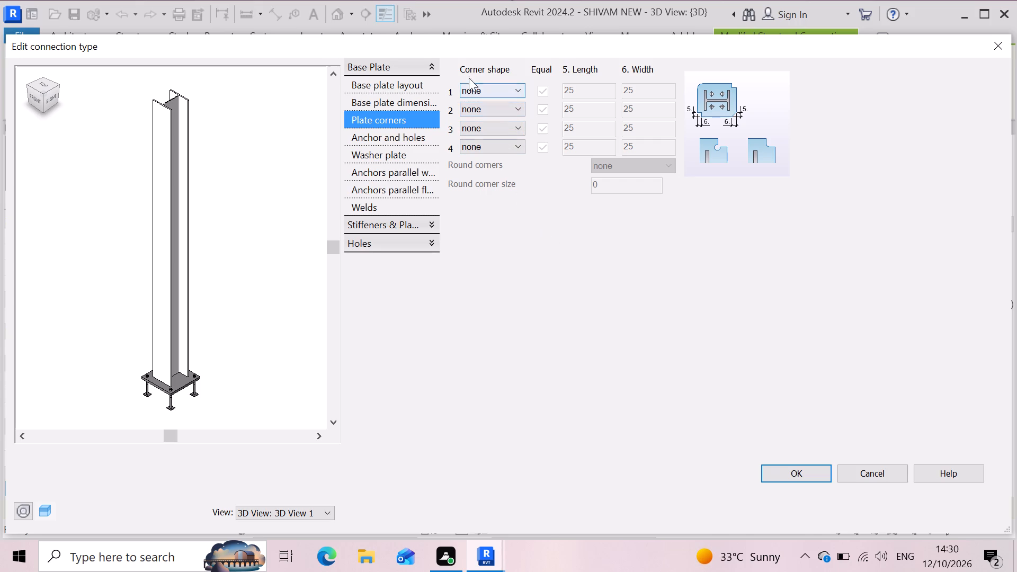
left_click(422, 105)
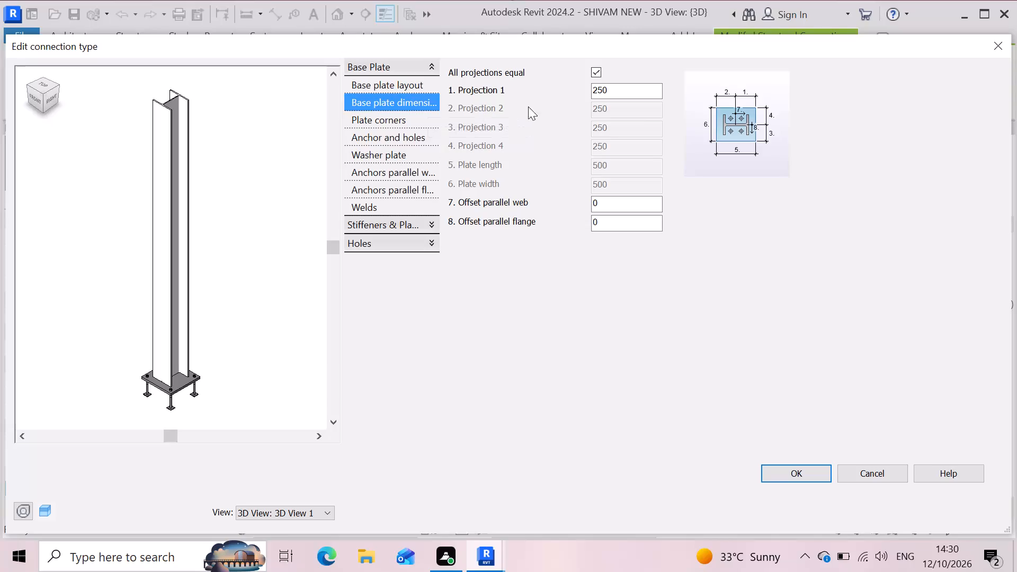
left_click(422, 86)
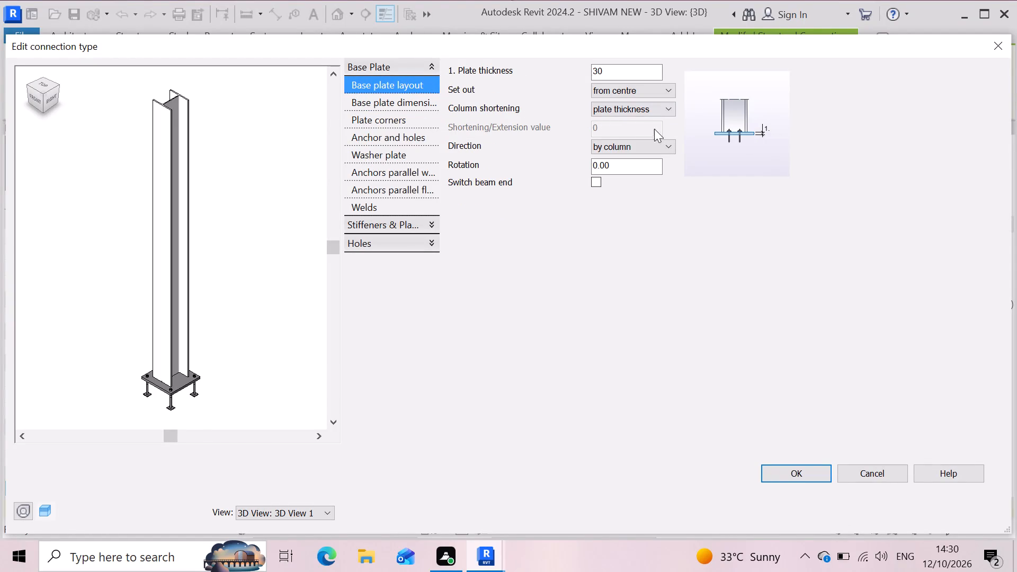
left_click(655, 110)
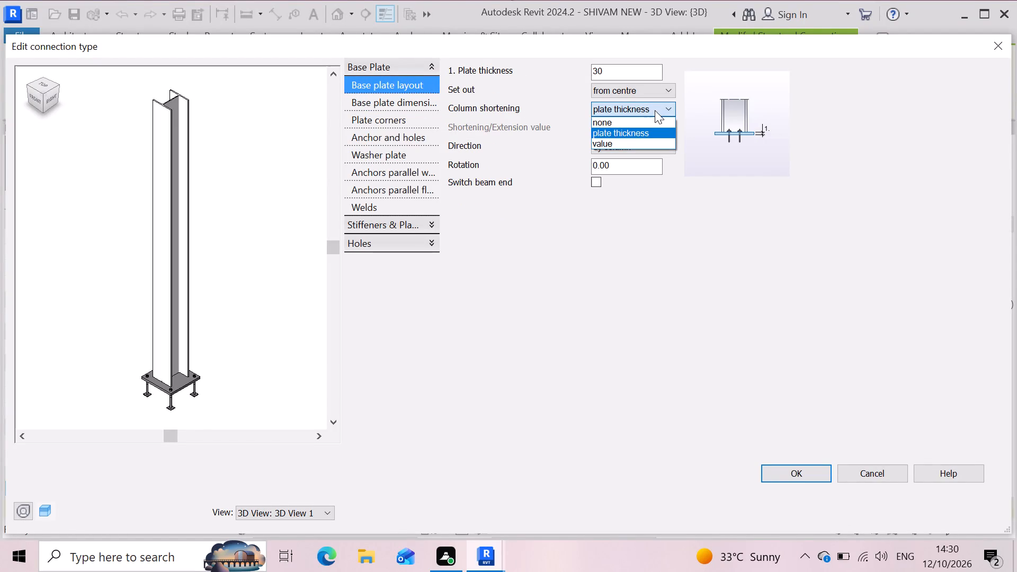
left_click(644, 137)
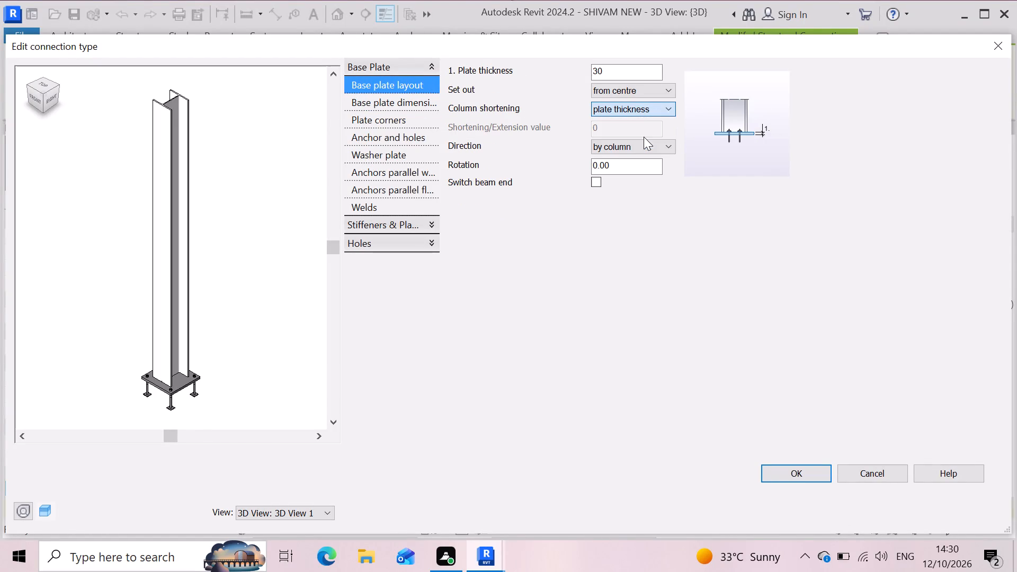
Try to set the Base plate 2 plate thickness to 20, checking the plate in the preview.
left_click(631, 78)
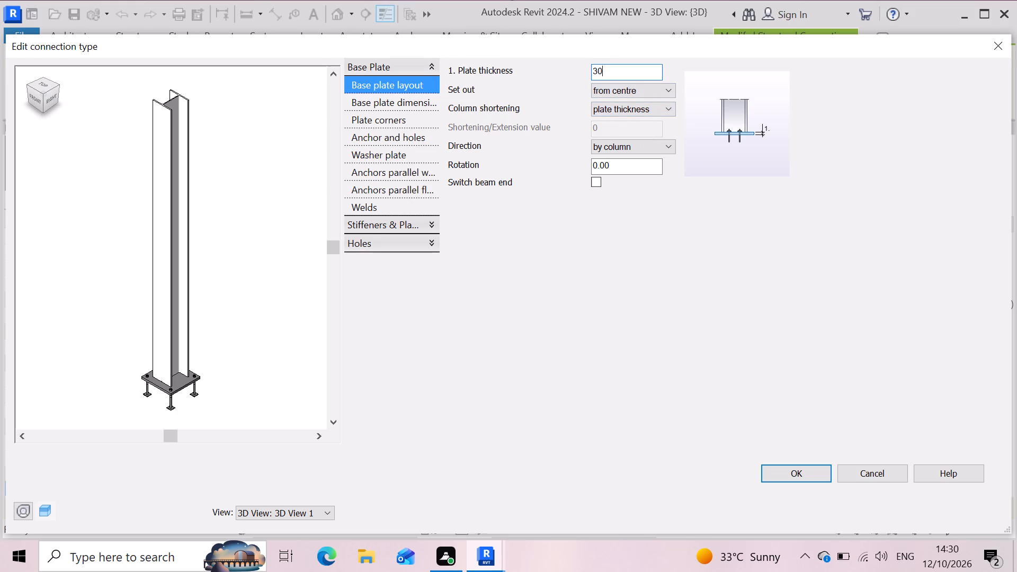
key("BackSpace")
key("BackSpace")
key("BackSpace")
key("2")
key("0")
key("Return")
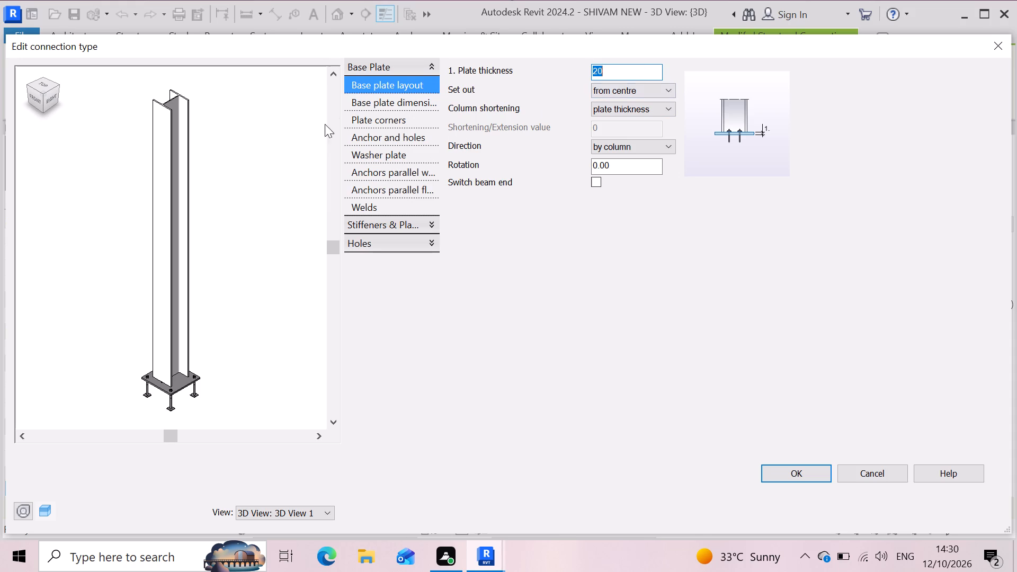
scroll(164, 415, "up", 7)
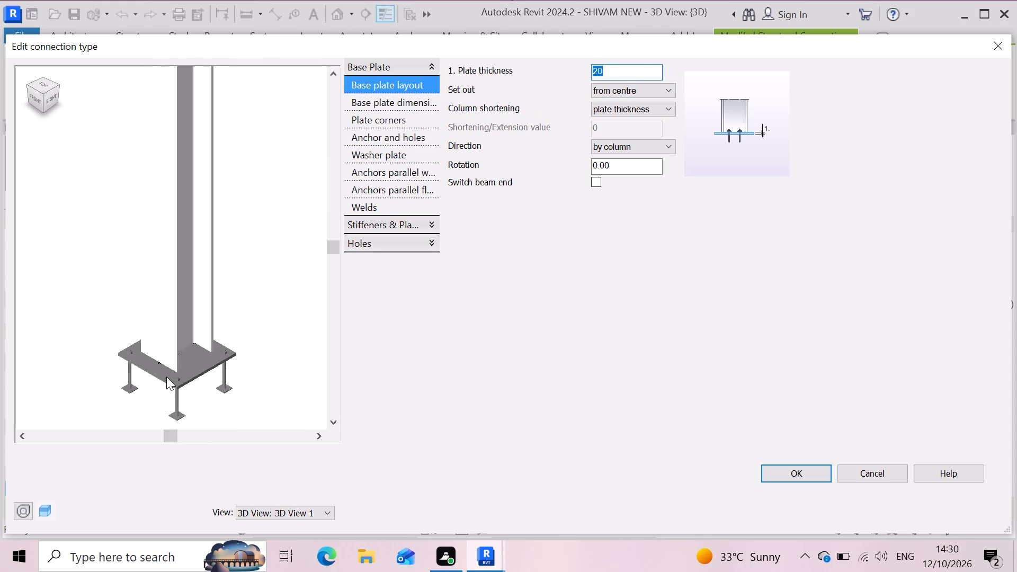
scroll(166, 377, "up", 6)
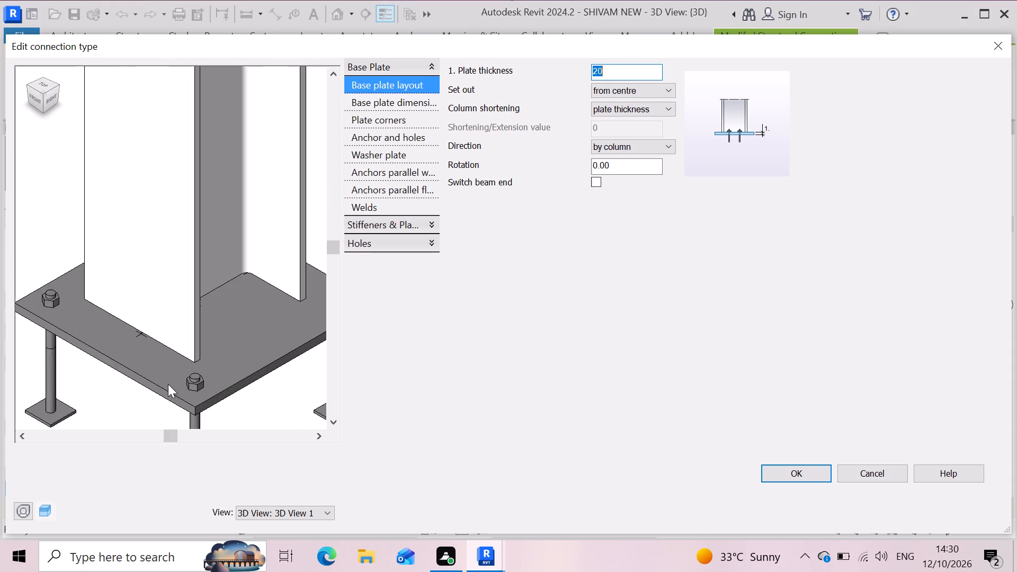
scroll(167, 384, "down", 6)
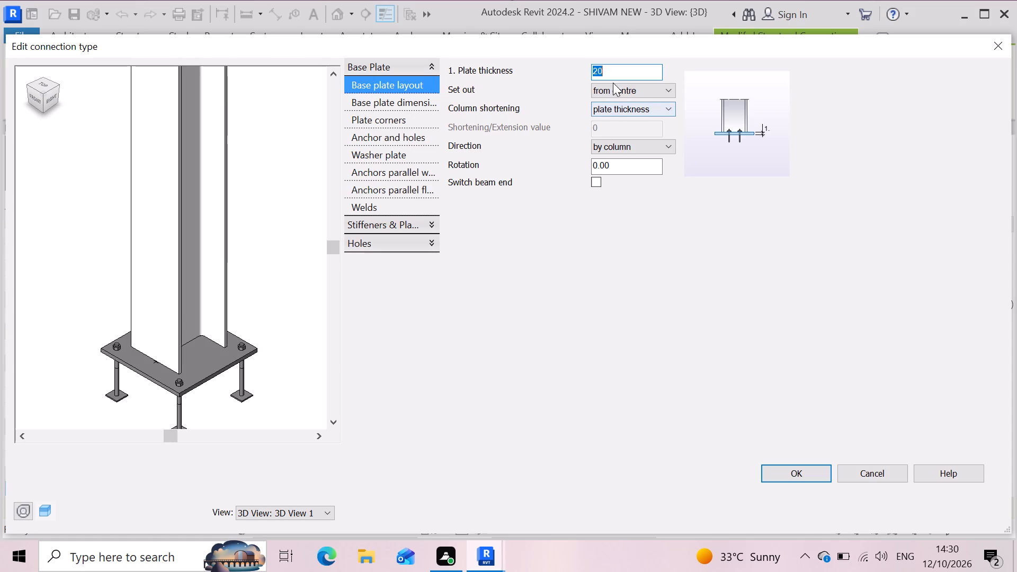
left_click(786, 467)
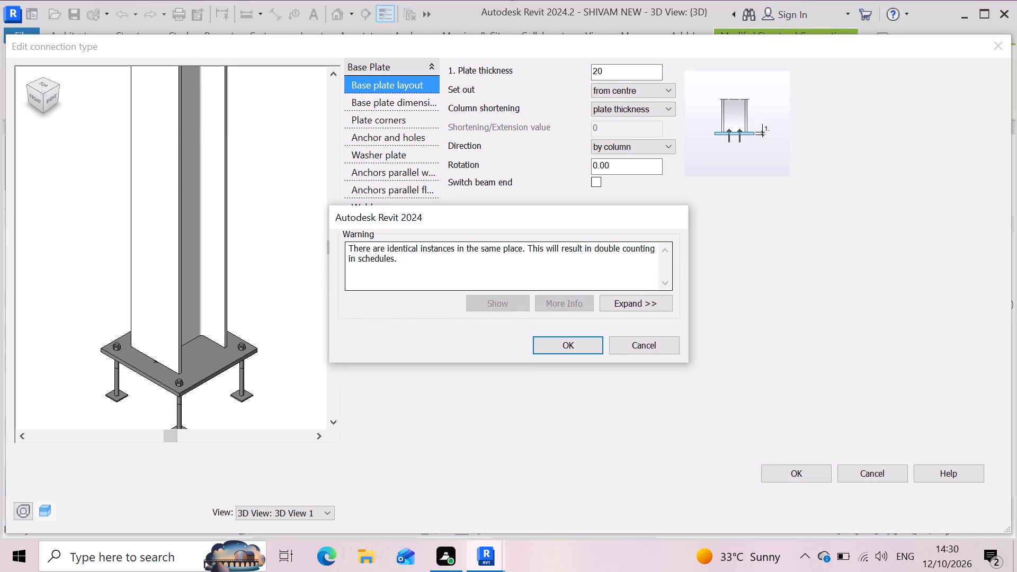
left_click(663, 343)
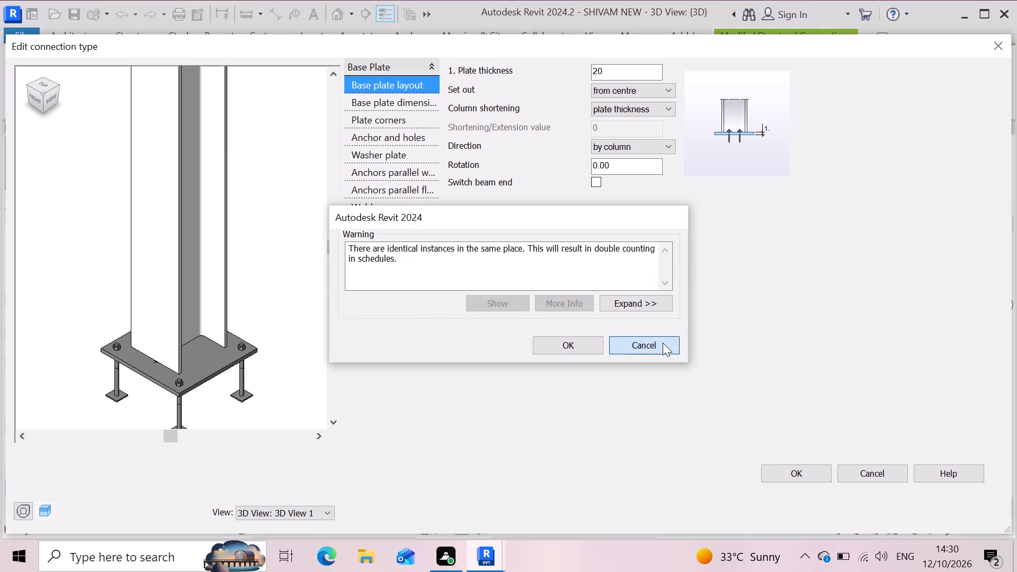
Inspect the base plate in the type preview and close the type properties without applying changes.
scroll(520, 387, "down", 2)
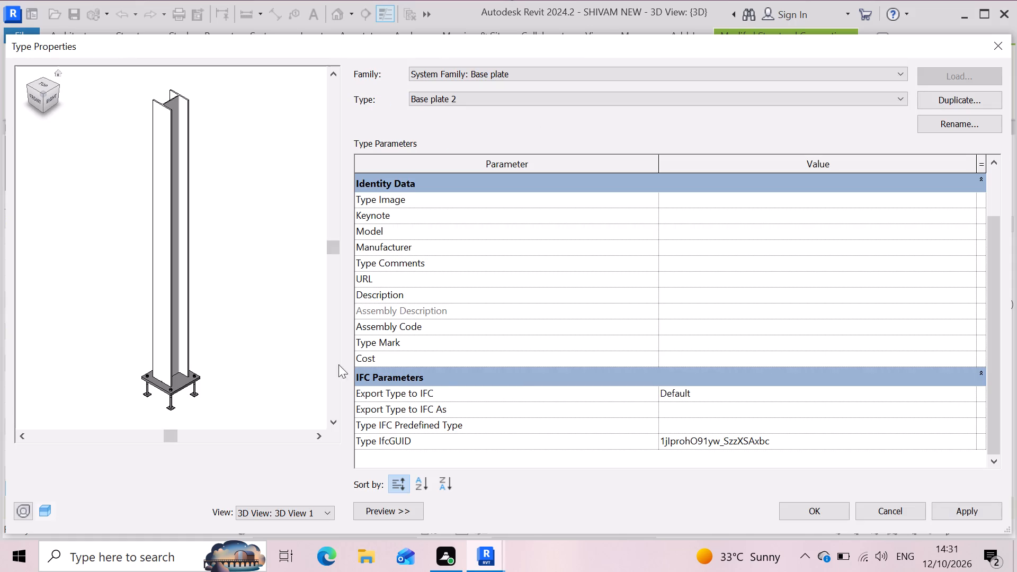
scroll(191, 385, "up", 4)
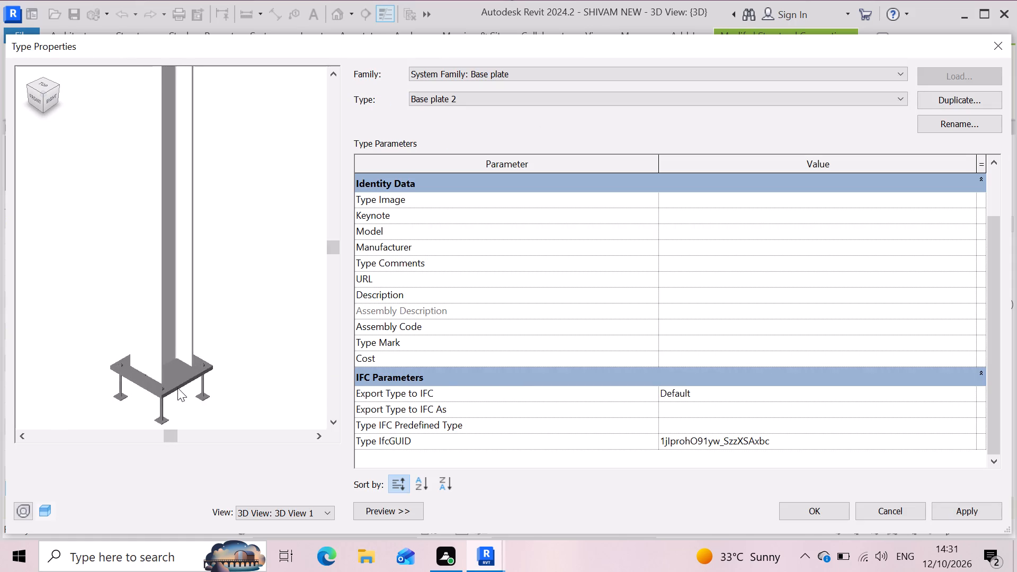
scroll(177, 386, "up", 2)
scroll(181, 376, "down", 7)
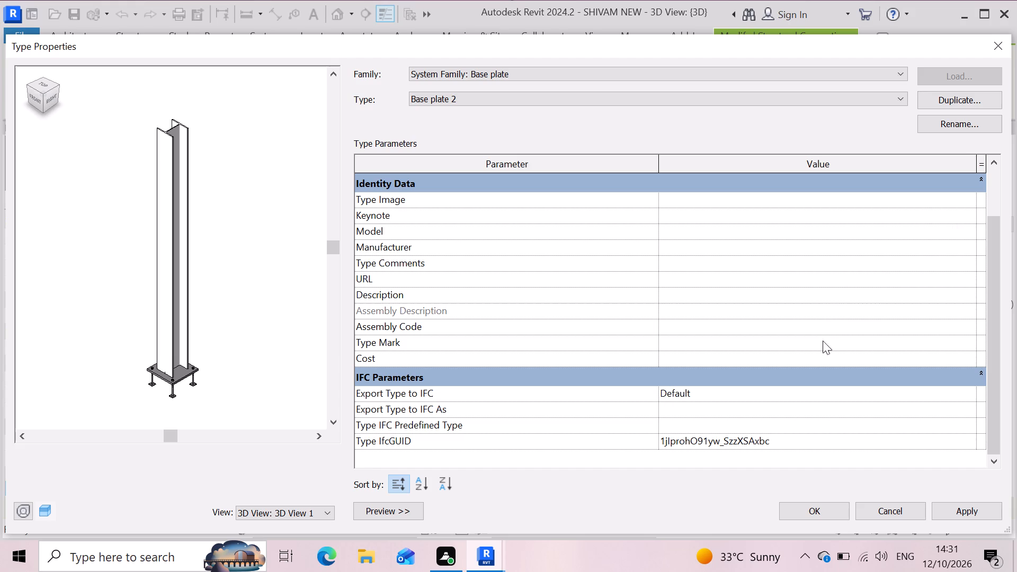
left_click(995, 46)
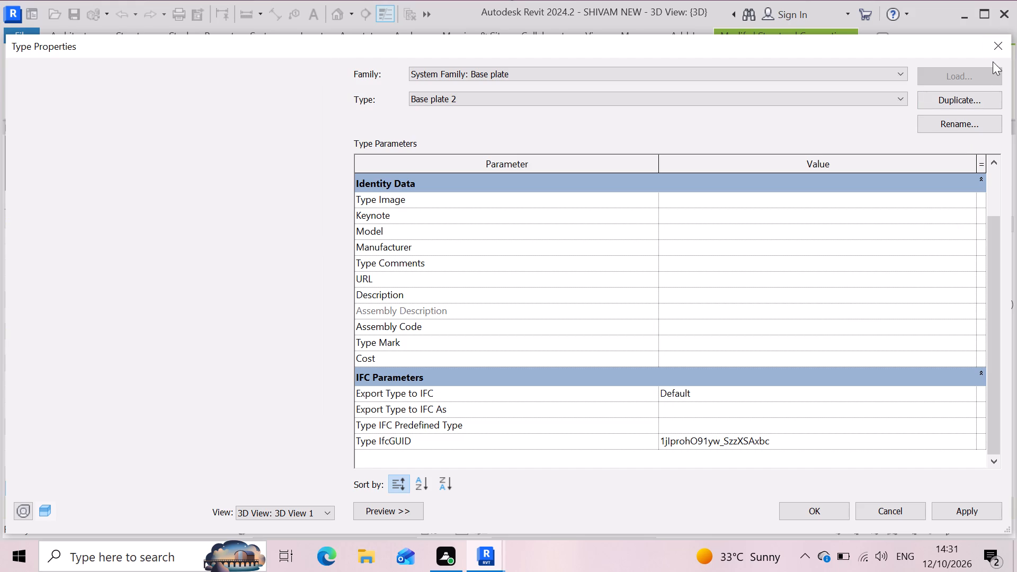
Clear the selection and inspect the base plate and anchors at a front-row column footing.
scroll(628, 348, "down", 7)
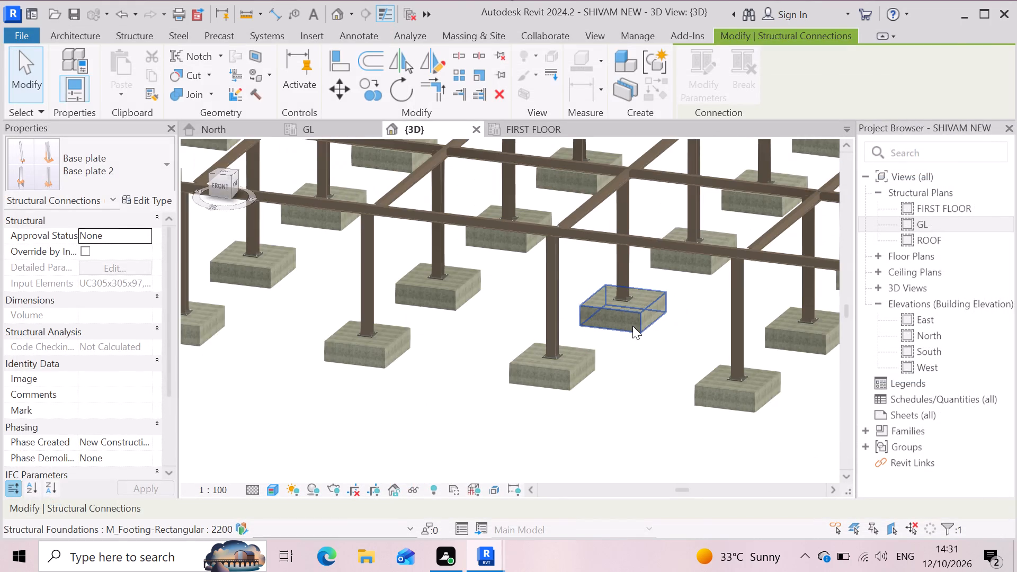
scroll(632, 326, "down", 1)
scroll(402, 239, "up", 3)
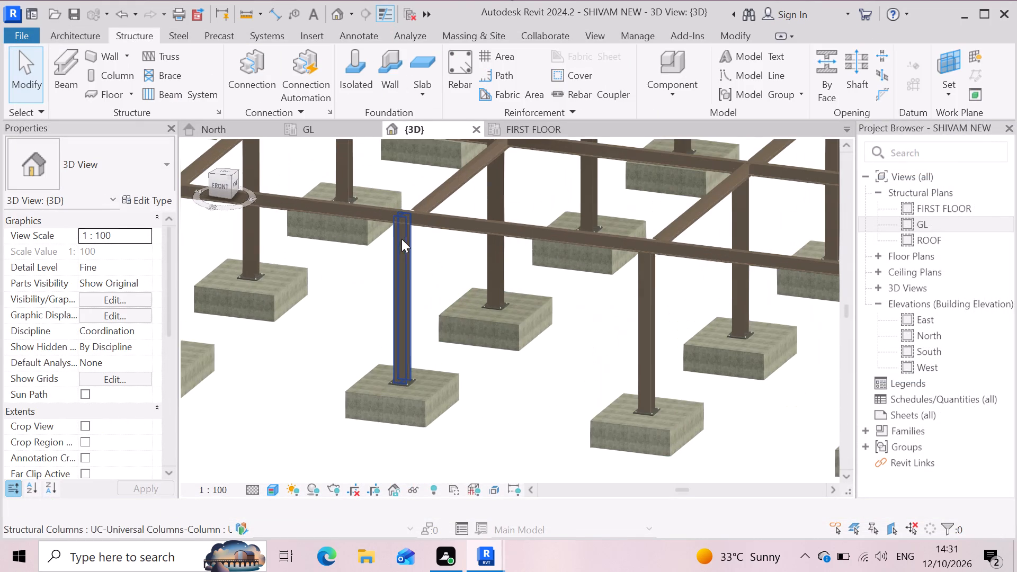
scroll(491, 294, "up", 10)
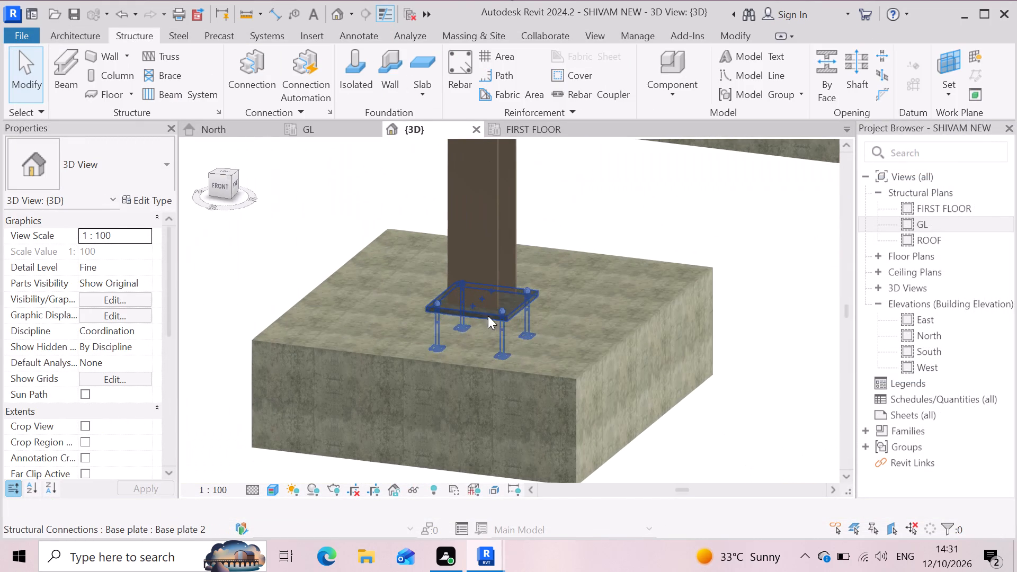
Switch the 3D view's visual style to Wireframe.
scroll(418, 295, "down", 7)
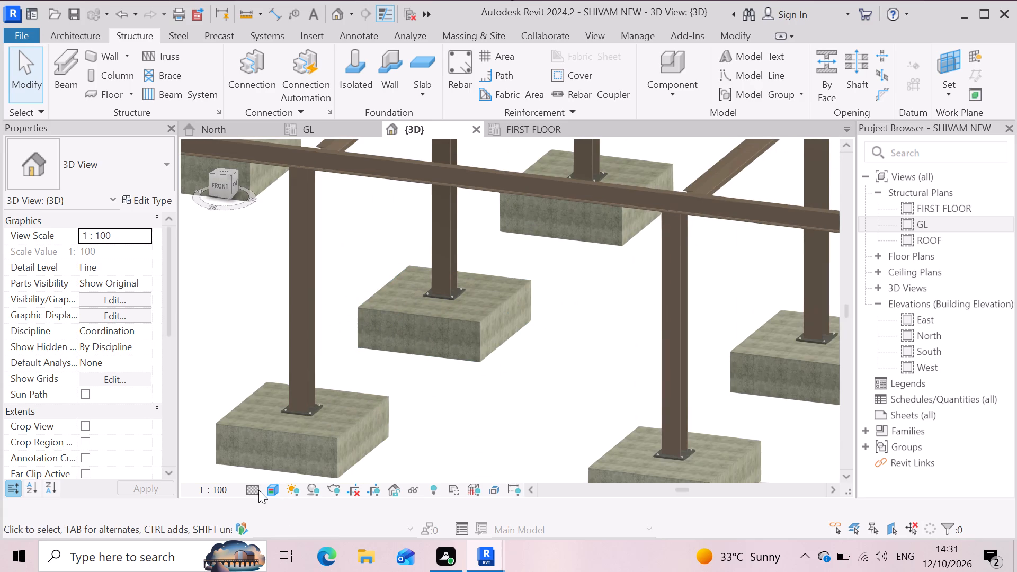
left_click(265, 489)
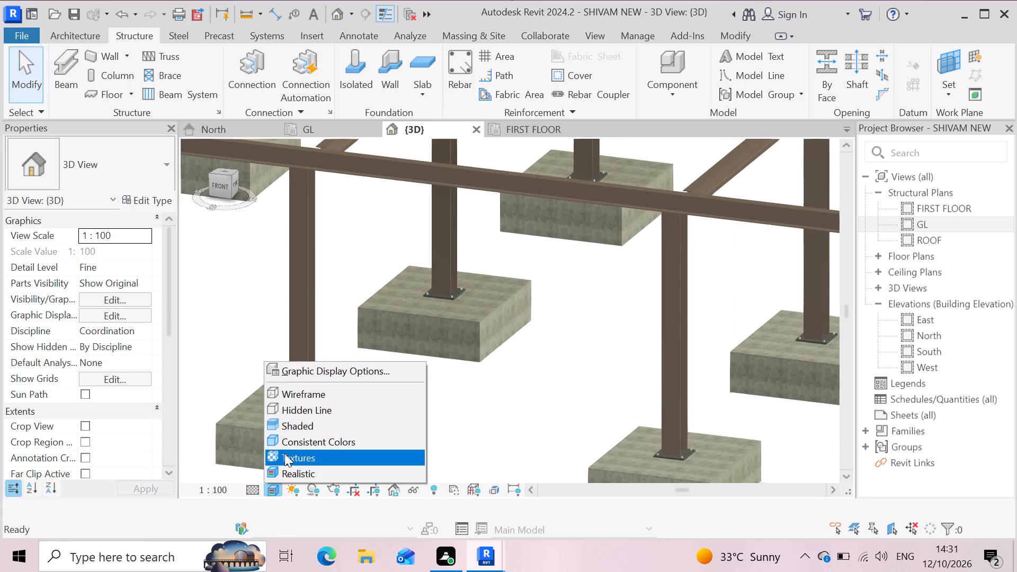
left_click(318, 390)
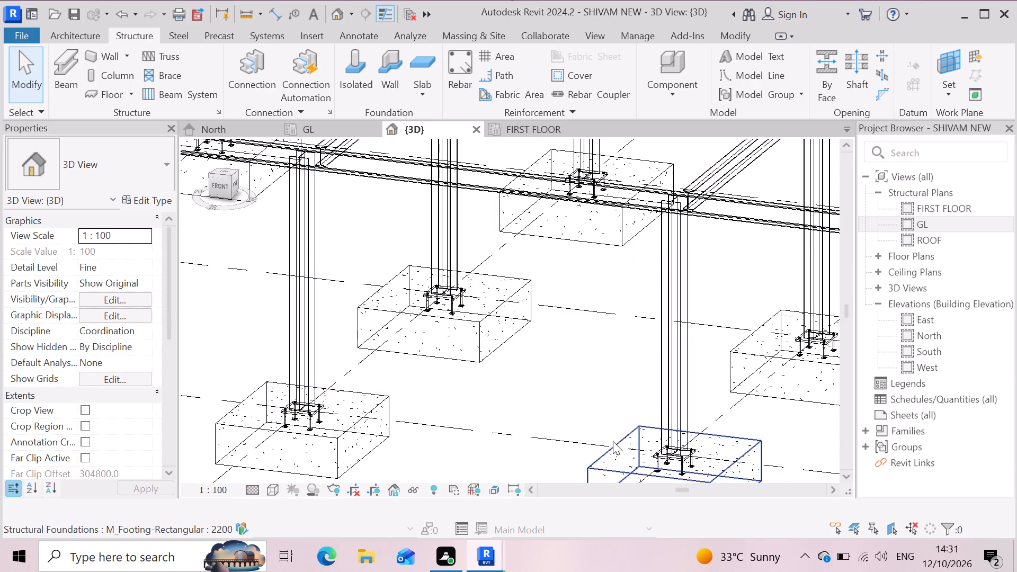
Examine the base plates and anchor bolts inside the footings along the front rows and at the grid 1 and 7 corner.
scroll(614, 441, "down", 2)
scroll(504, 401, "down", 3)
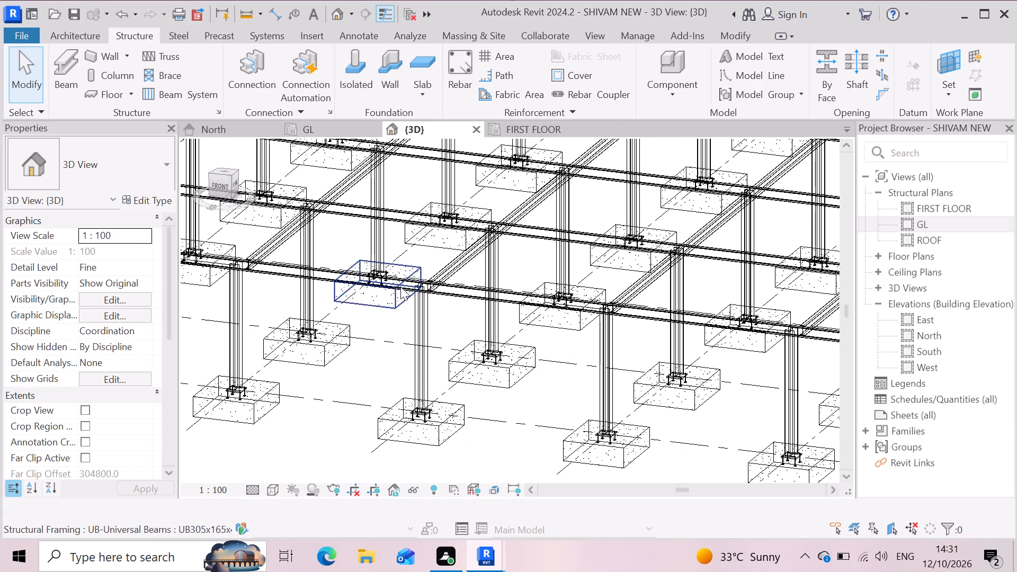
scroll(400, 287, "up", 20)
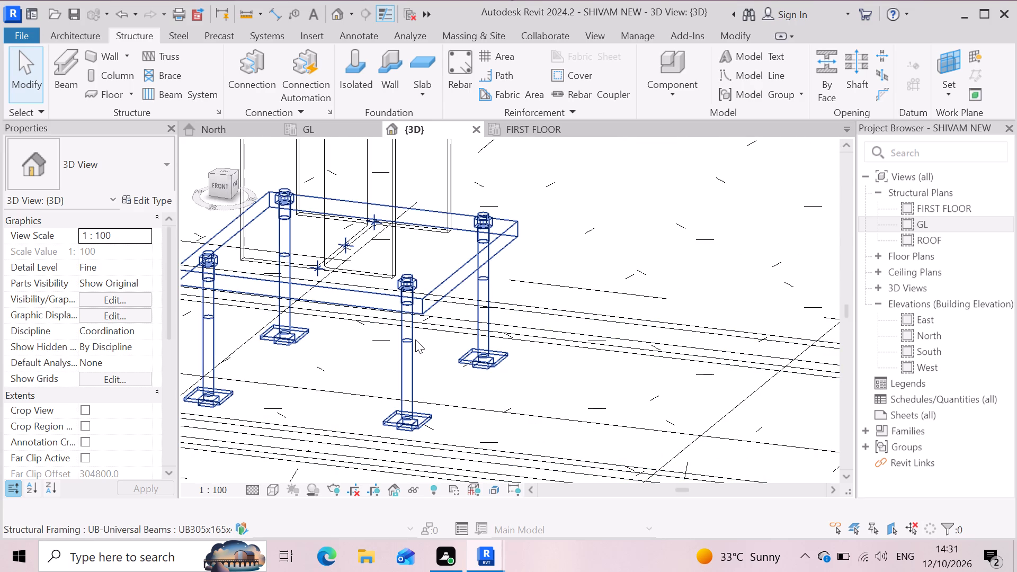
scroll(416, 339, "down", 20)
scroll(416, 339, "down", 2)
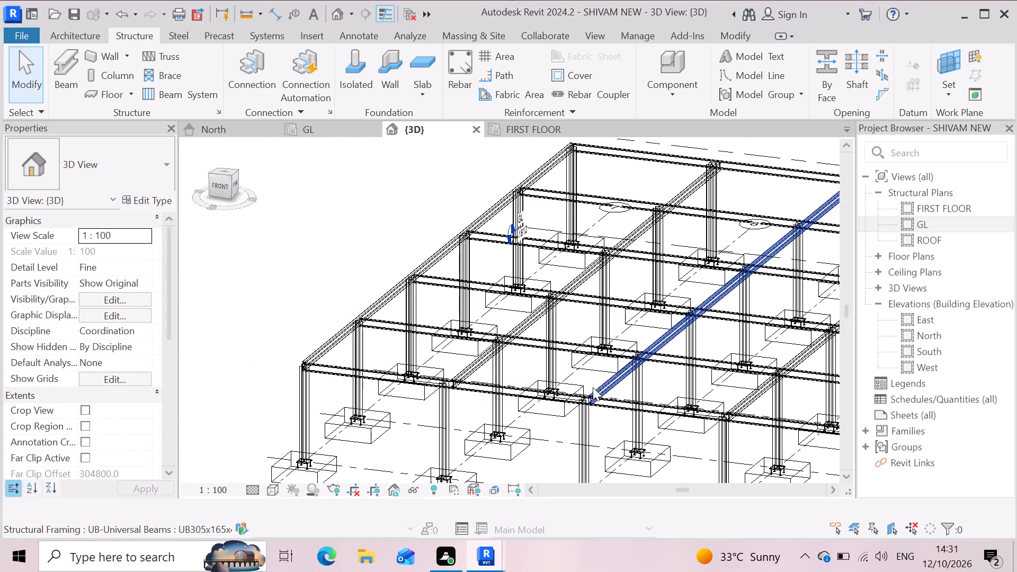
scroll(512, 324, "down", 3)
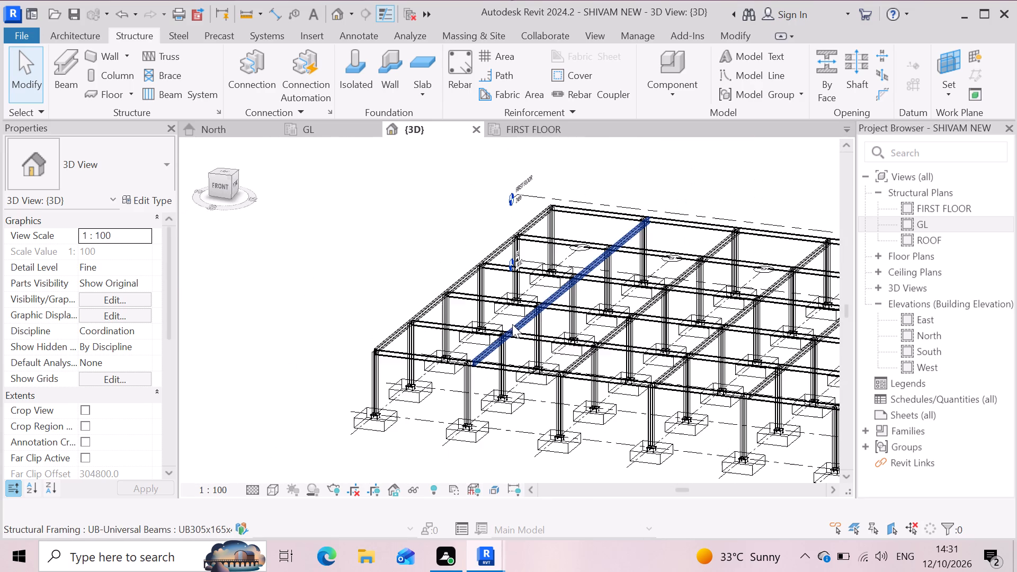
scroll(398, 391, "up", 2)
scroll(349, 437, "up", 3)
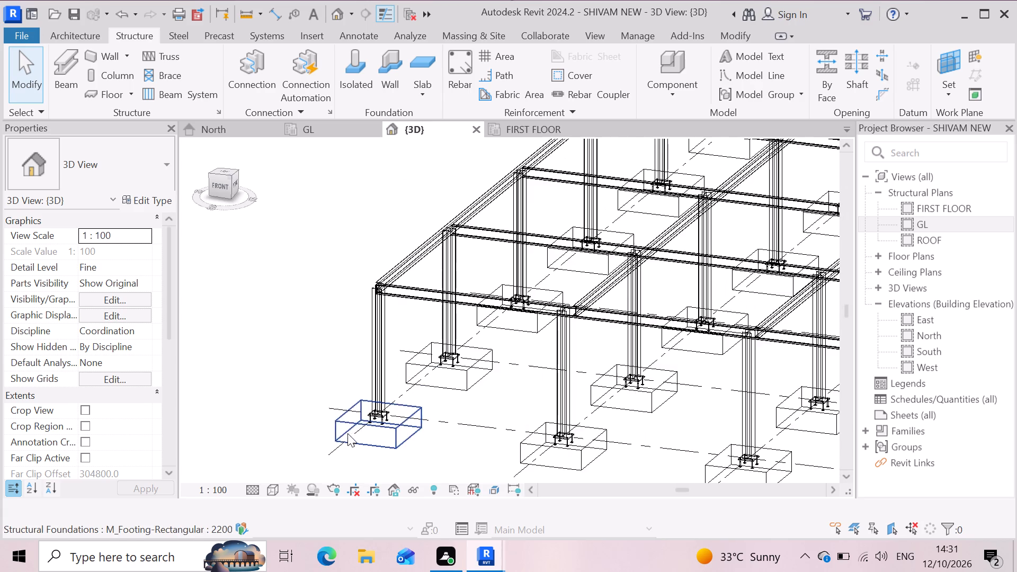
scroll(371, 423, "up", 8)
scroll(428, 392, "down", 6)
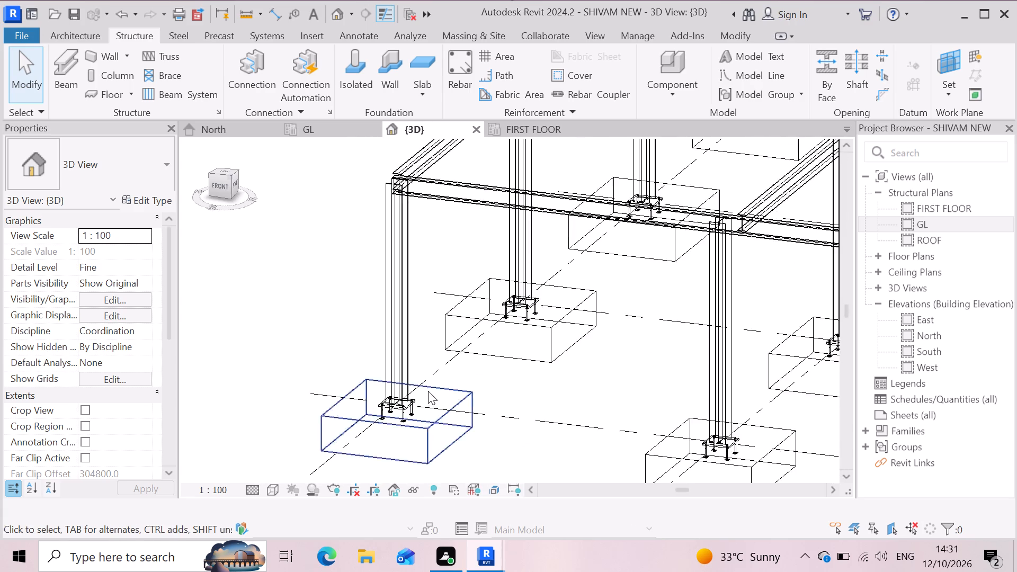
scroll(428, 391, "down", 8)
Examine the base plates and anchors at the rear column footings along grid 7 in the wireframe model.
scroll(555, 251, "up", 3)
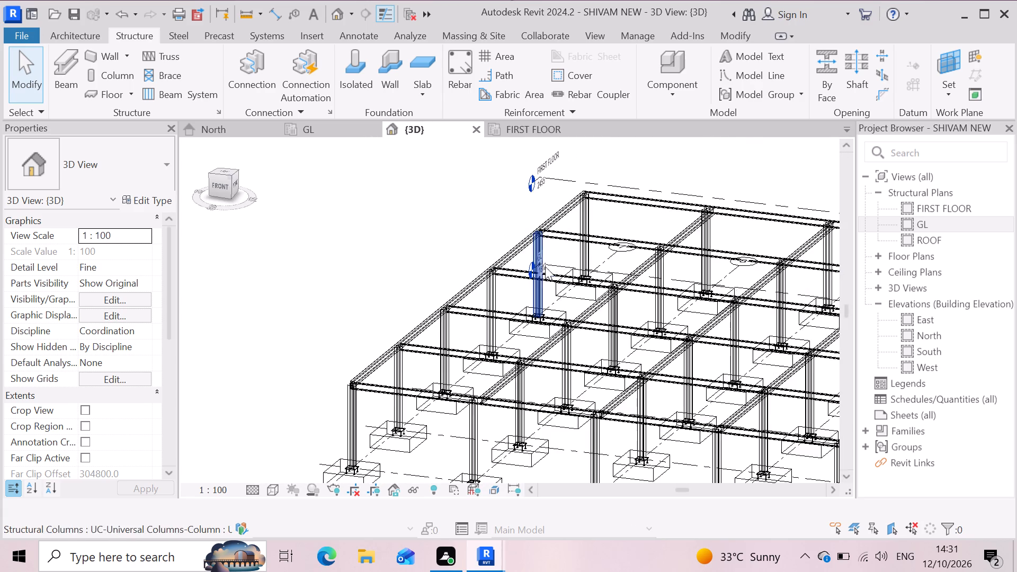
scroll(540, 276, "up", 7)
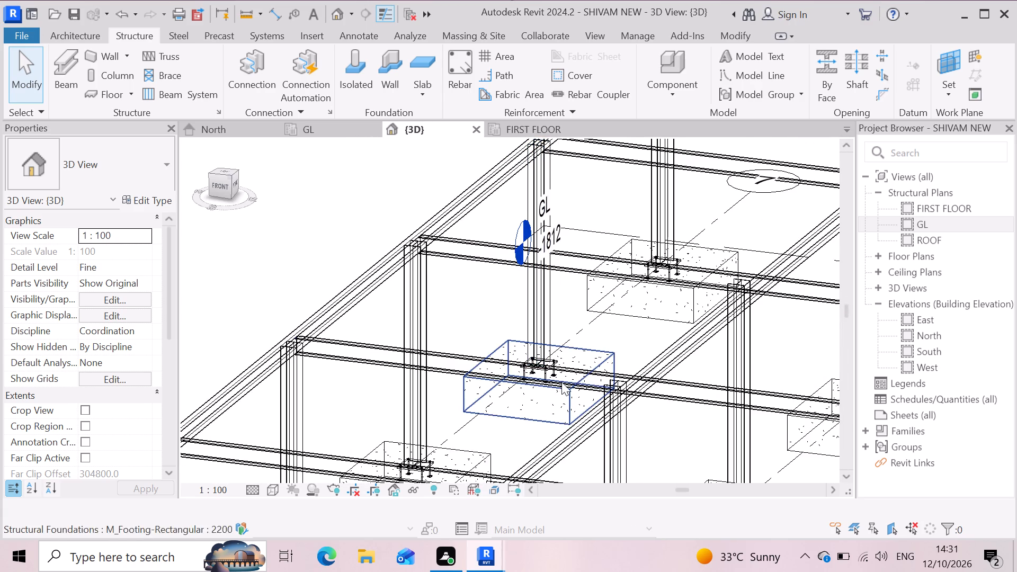
scroll(560, 379, "up", 13)
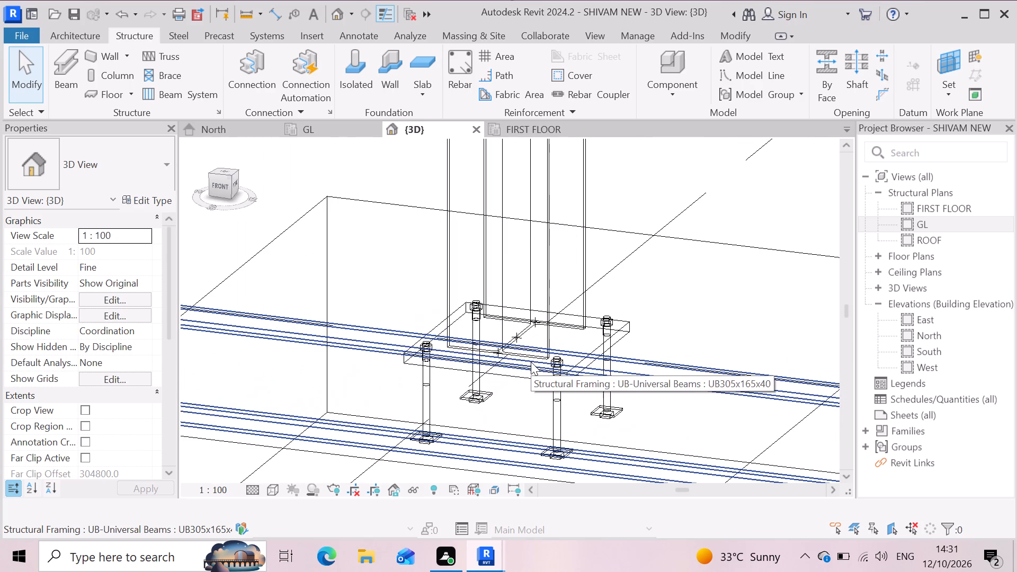
scroll(534, 380, "up", 3)
scroll(461, 377, "down", 16)
scroll(605, 249, "up", 2)
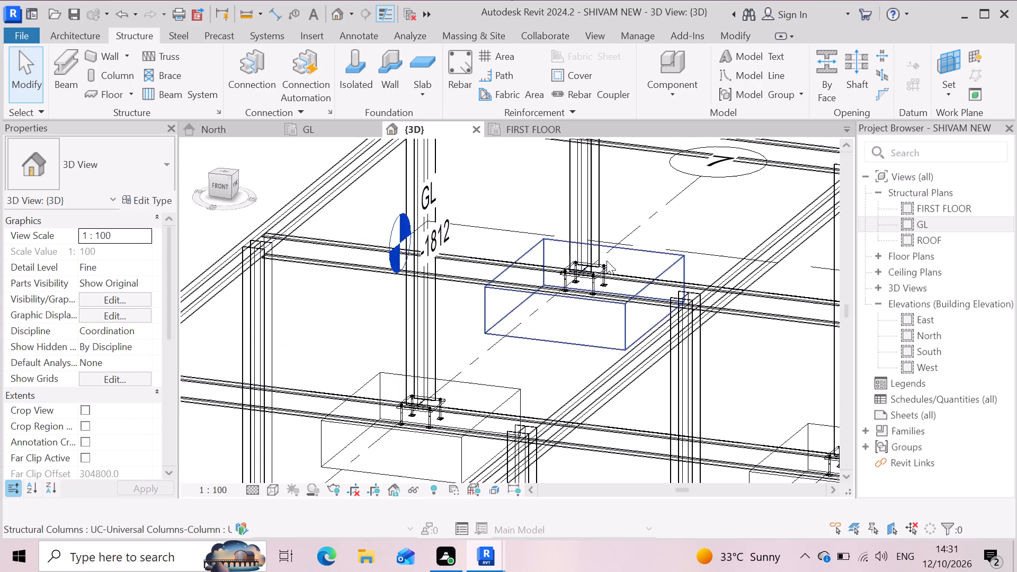
scroll(603, 267, "up", 11)
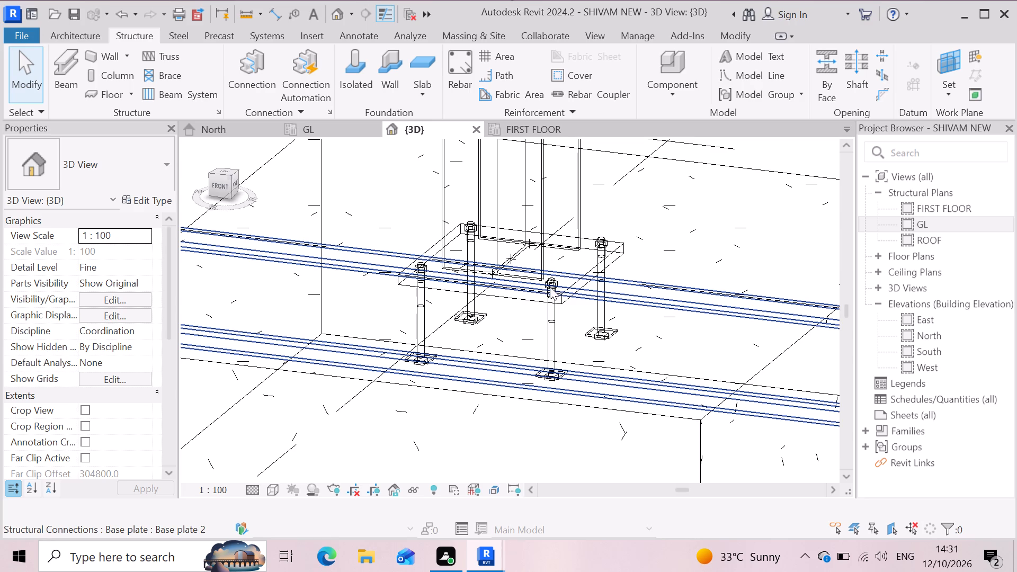
scroll(433, 357, "down", 15)
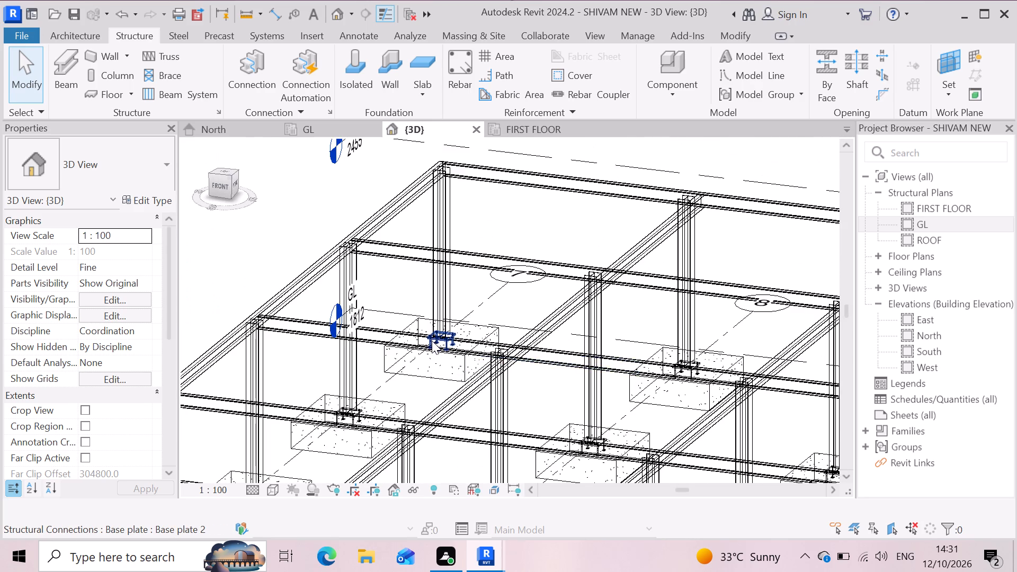
scroll(432, 341, "down", 2)
scroll(556, 365, "down", 4)
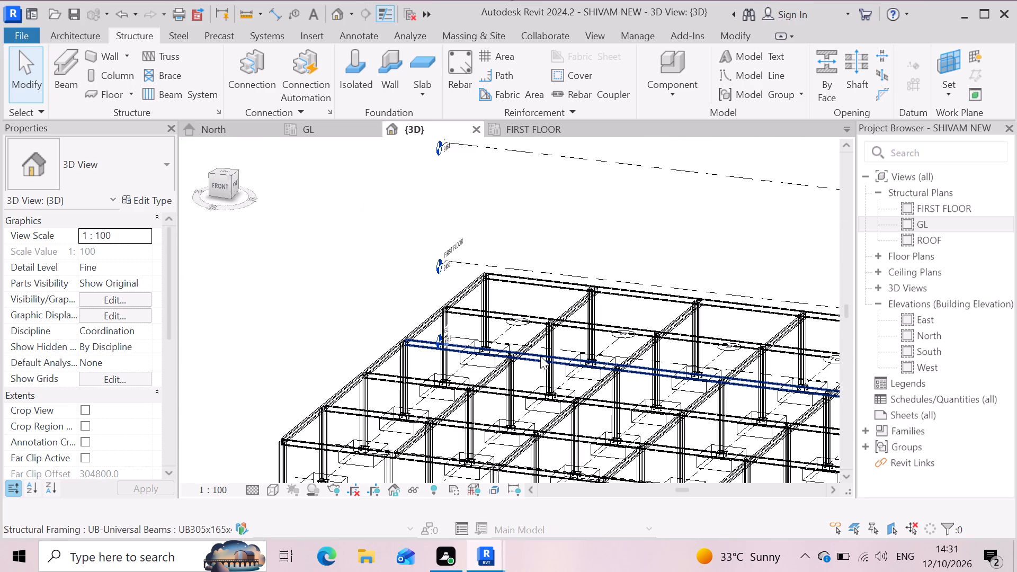
Check the footings and base plates at the grid 13 end of the frame, from grid 6 to the grid 1 corner.
scroll(534, 353, "down", 7)
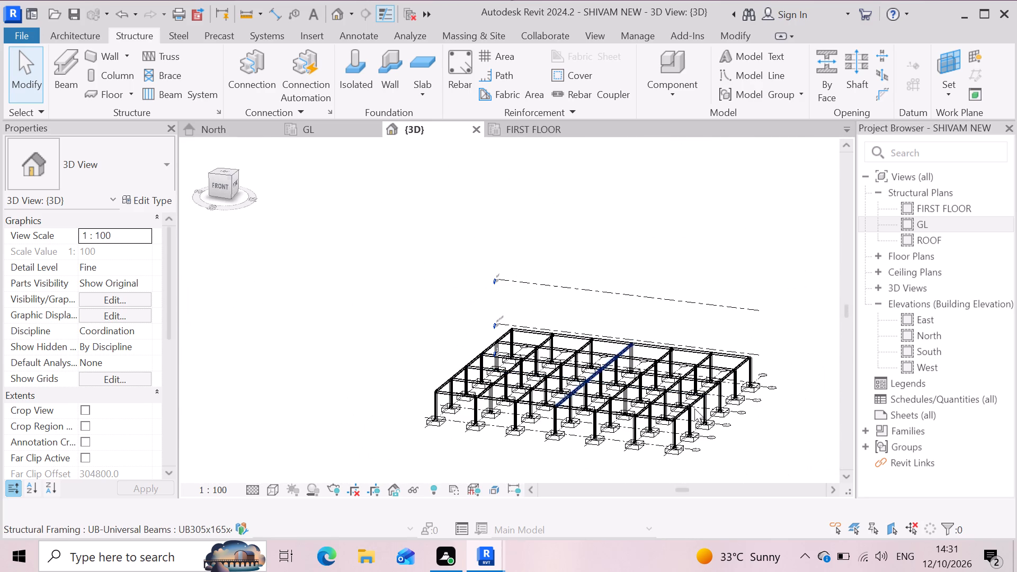
scroll(778, 400, "up", 3)
scroll(738, 347, "up", 5)
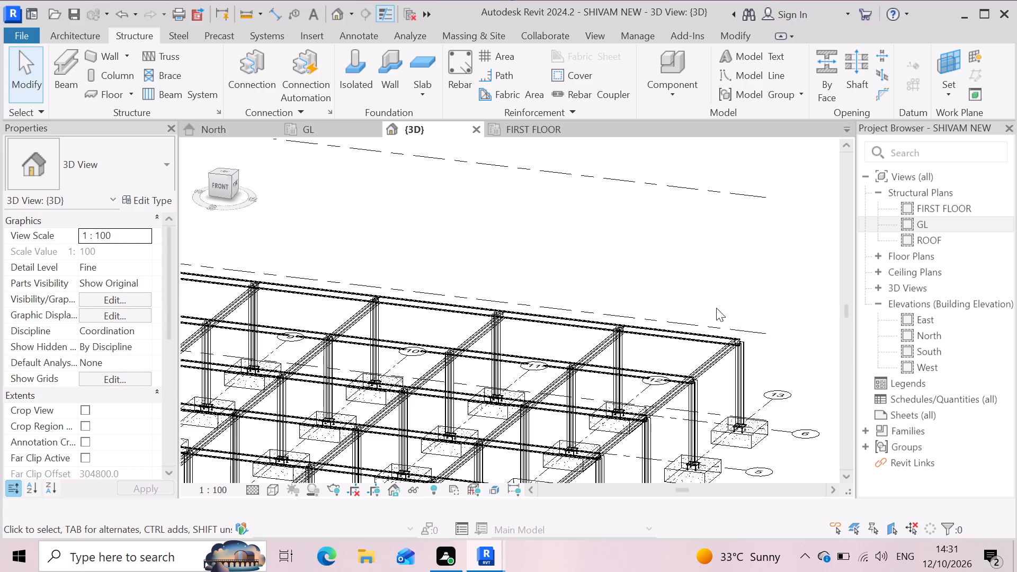
scroll(688, 299, "down", 5)
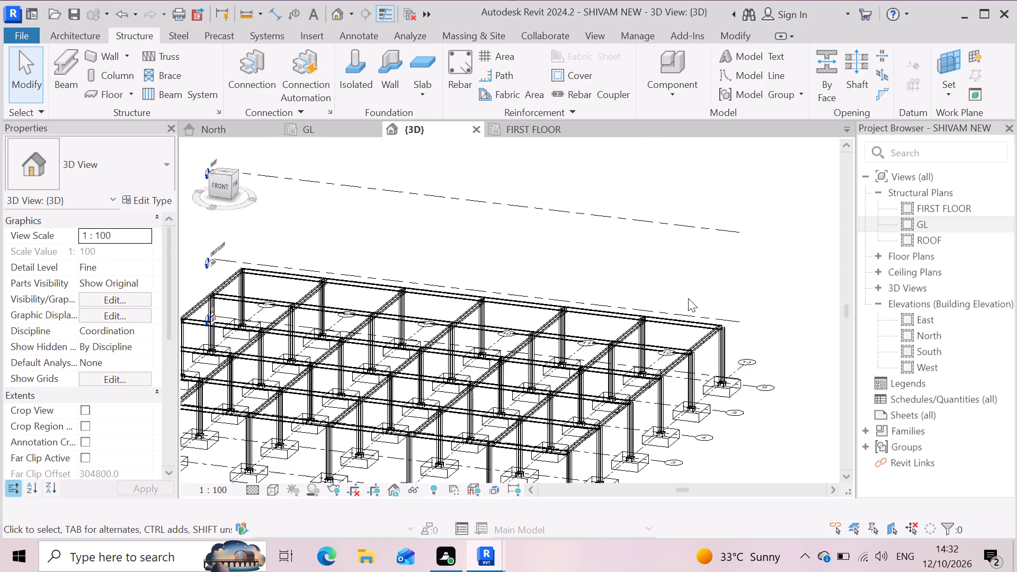
scroll(688, 298, "down", 2)
scroll(668, 405, "up", 3)
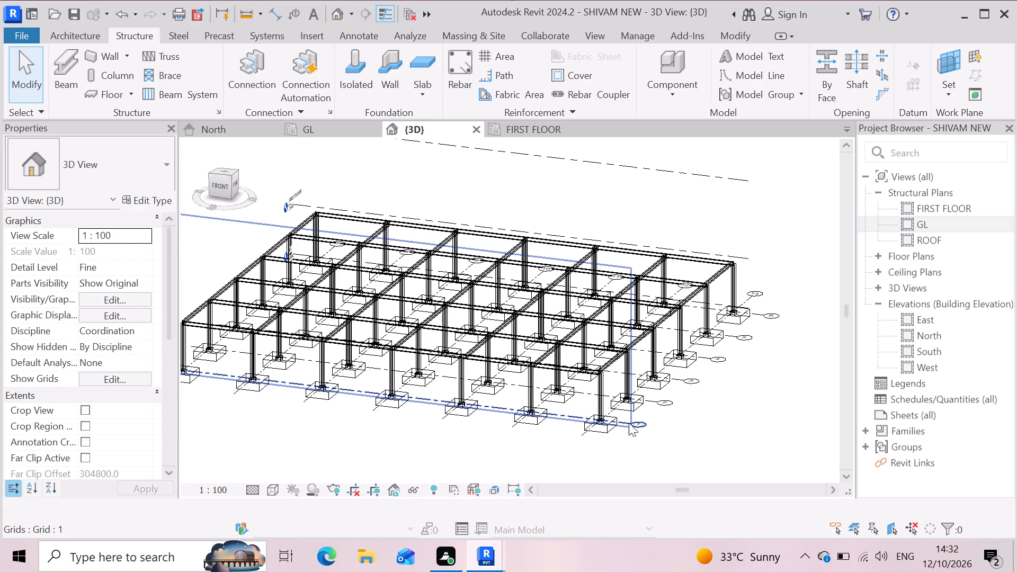
scroll(608, 419, "up", 12)
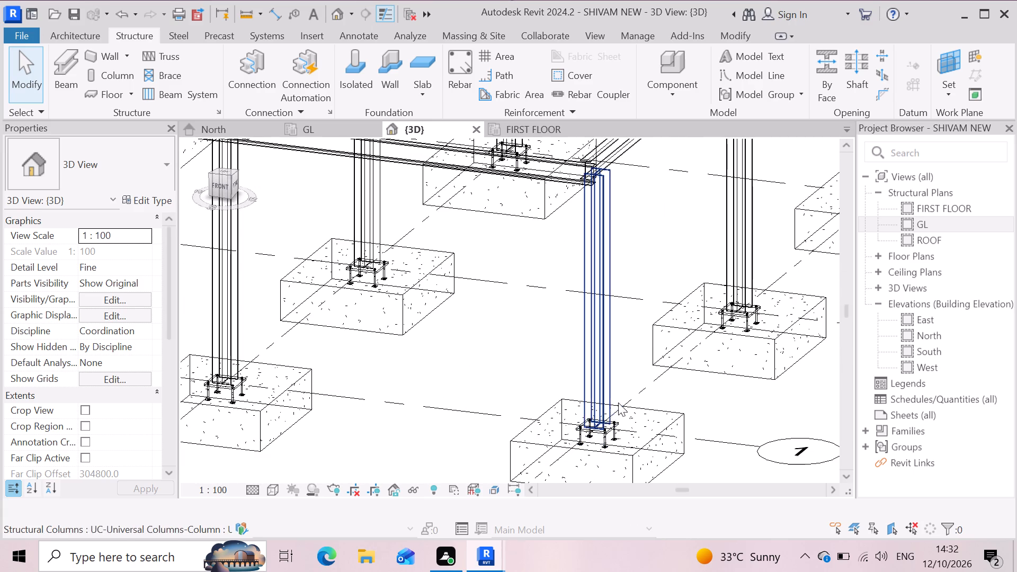
scroll(629, 396, "down", 12)
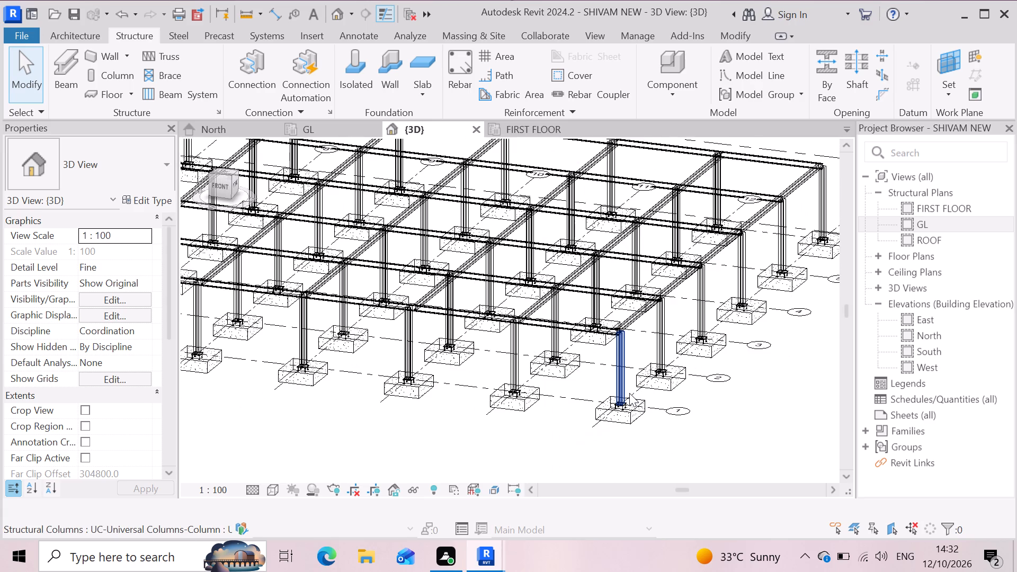
Open the FIRST FLOOR structural plan and examine the beam and column layout at the grid intersections.
left_click(596, 131)
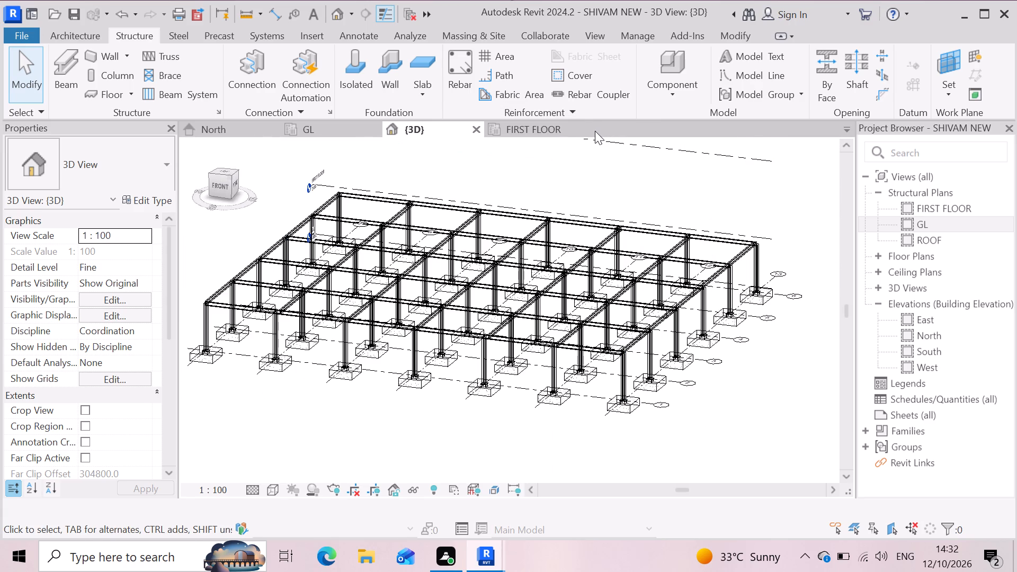
left_click(541, 129)
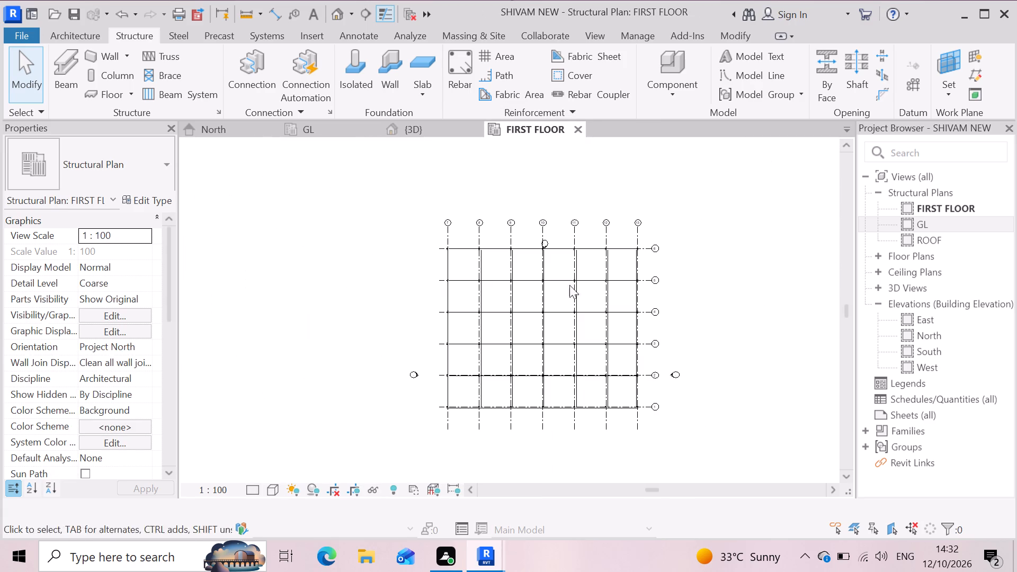
scroll(588, 388, "up", 3)
scroll(621, 354, "up", 3)
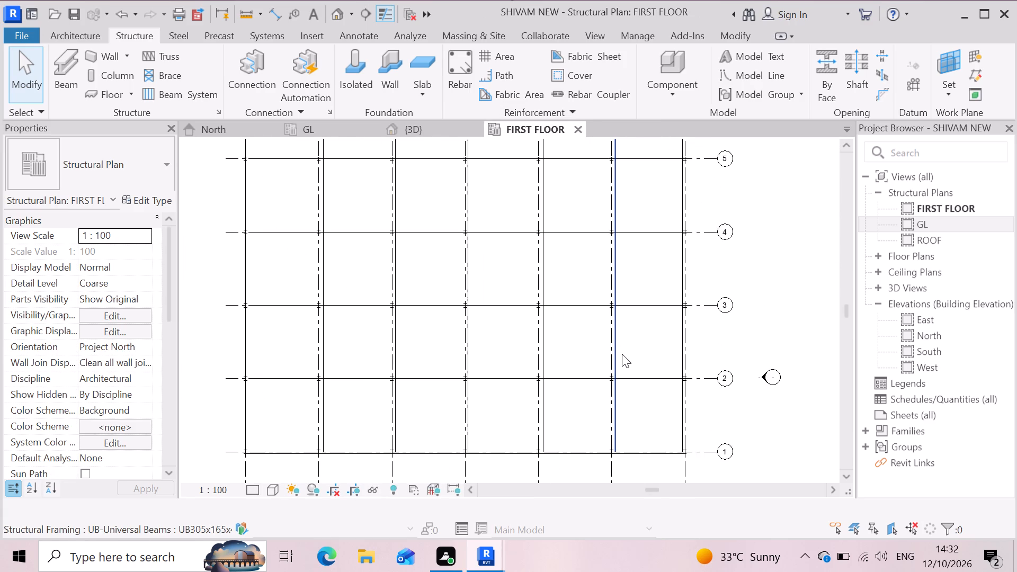
scroll(675, 383, "up", 3)
scroll(611, 354, "up", 3)
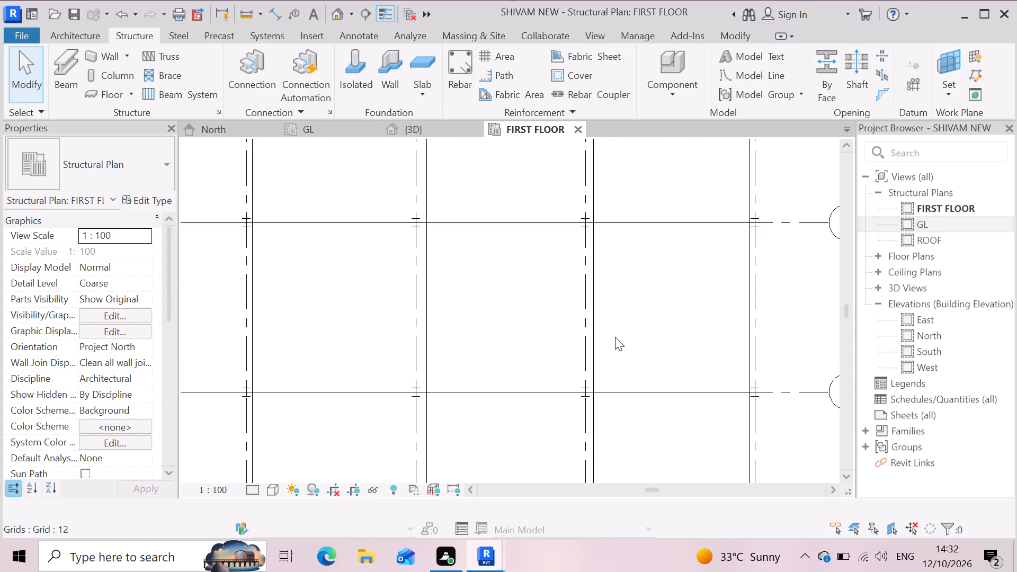
scroll(632, 332, "down", 9)
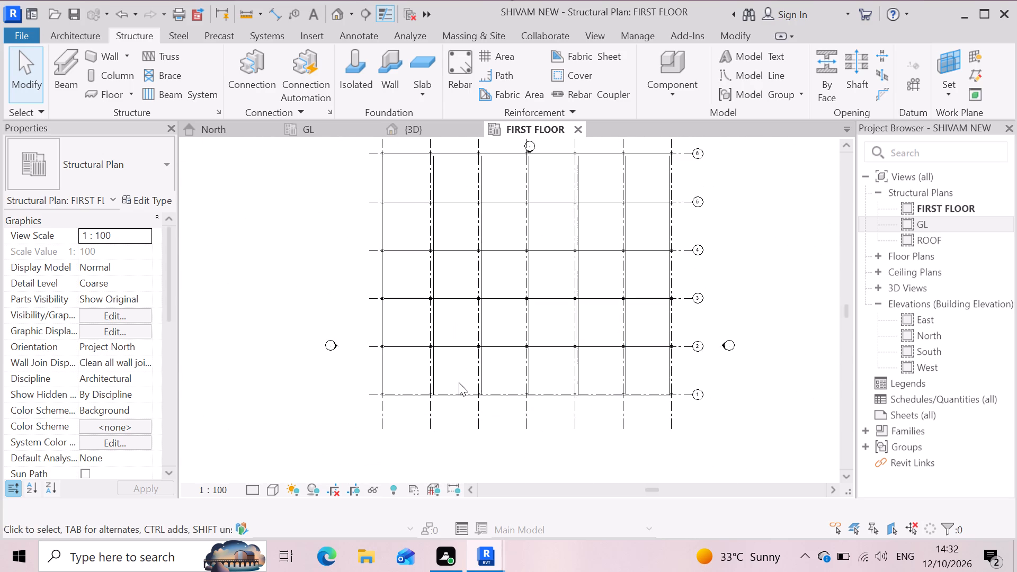
scroll(381, 364, "up", 12)
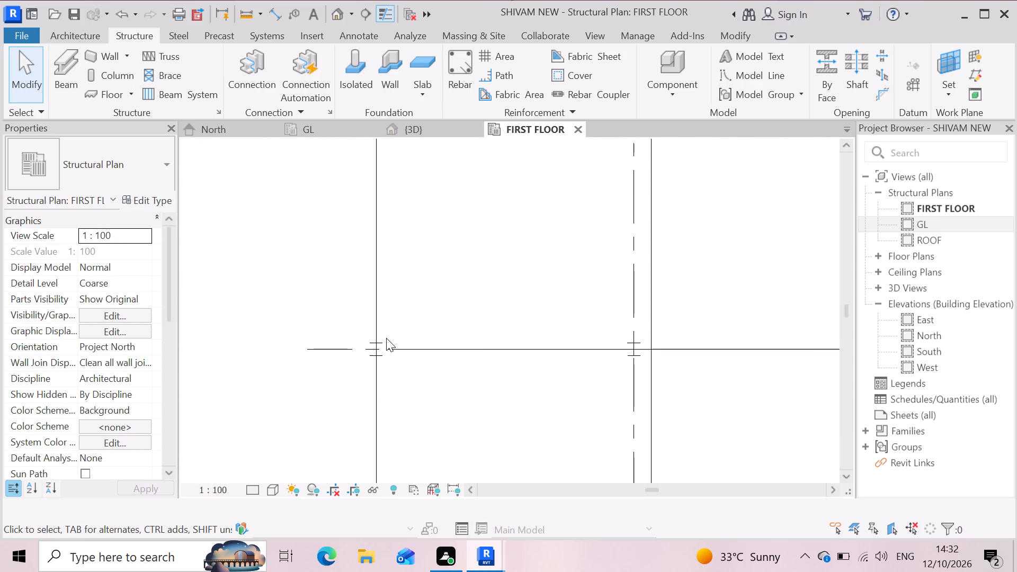
scroll(380, 355, "down", 4)
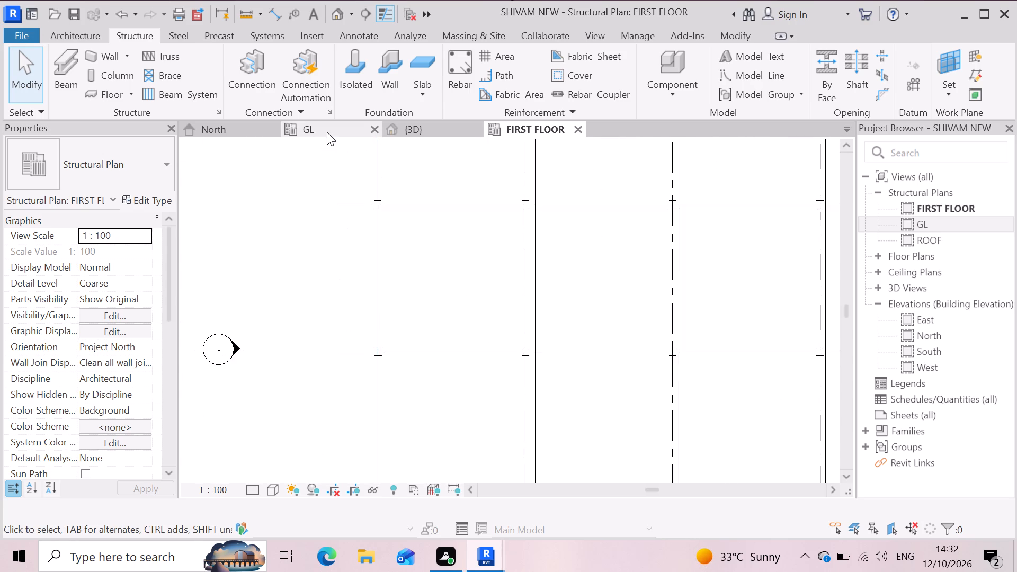
Open the GL structural plan and examine the footings and columns near the grid 6 and 7 corner.
left_click(326, 132)
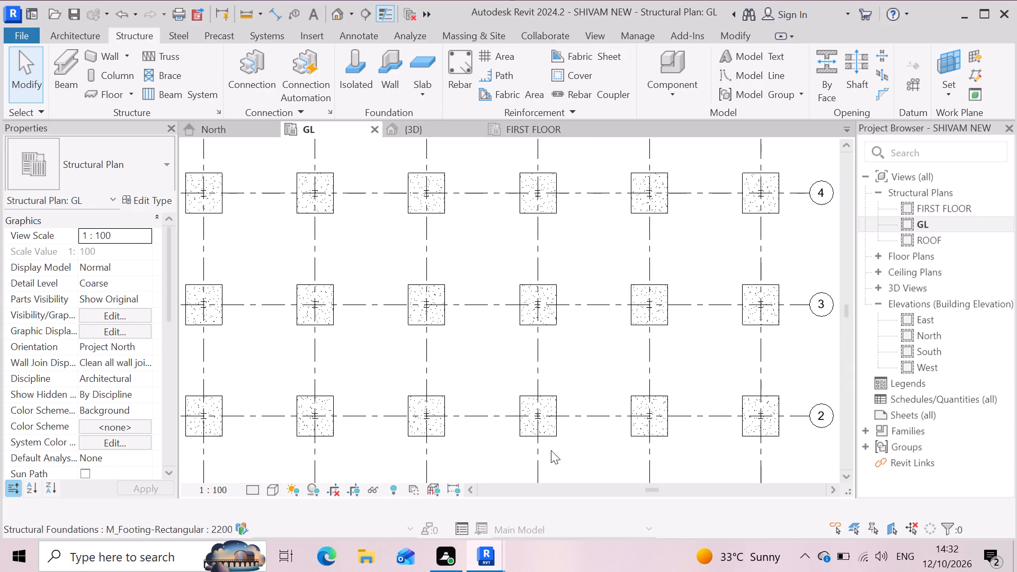
scroll(636, 419, "down", 7)
scroll(437, 234, "up", 2)
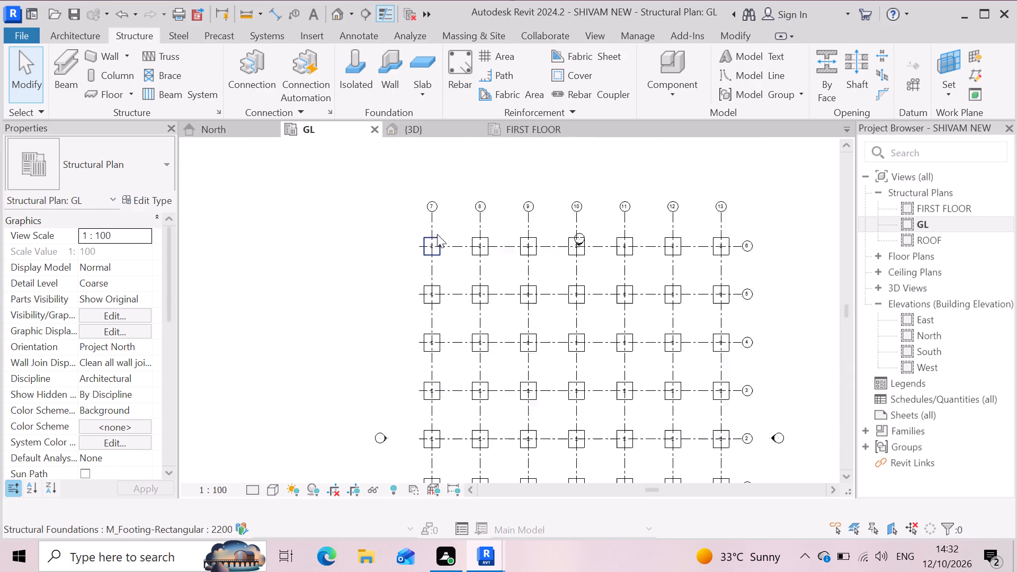
scroll(434, 239, "up", 15)
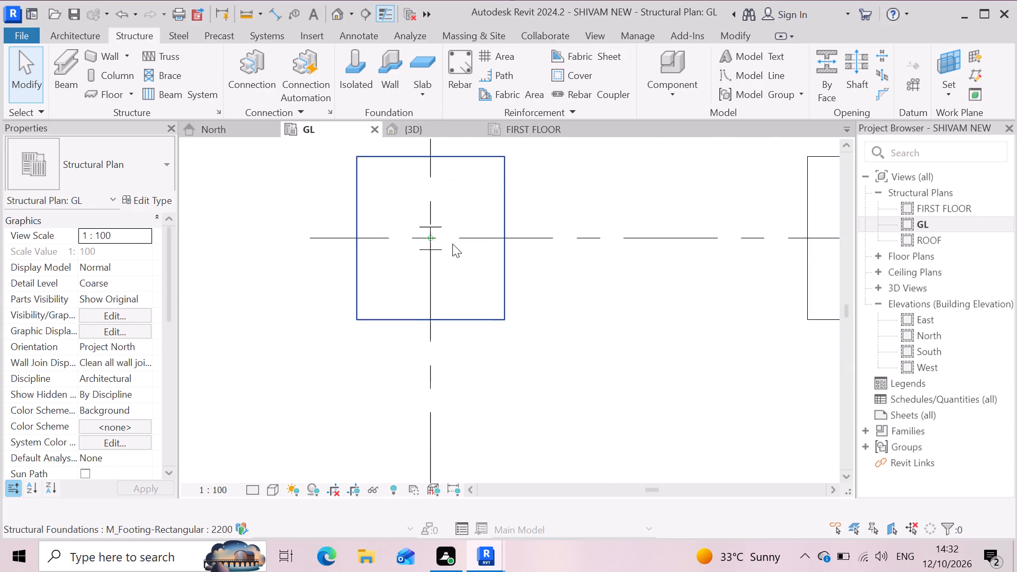
scroll(435, 232, "up", 13)
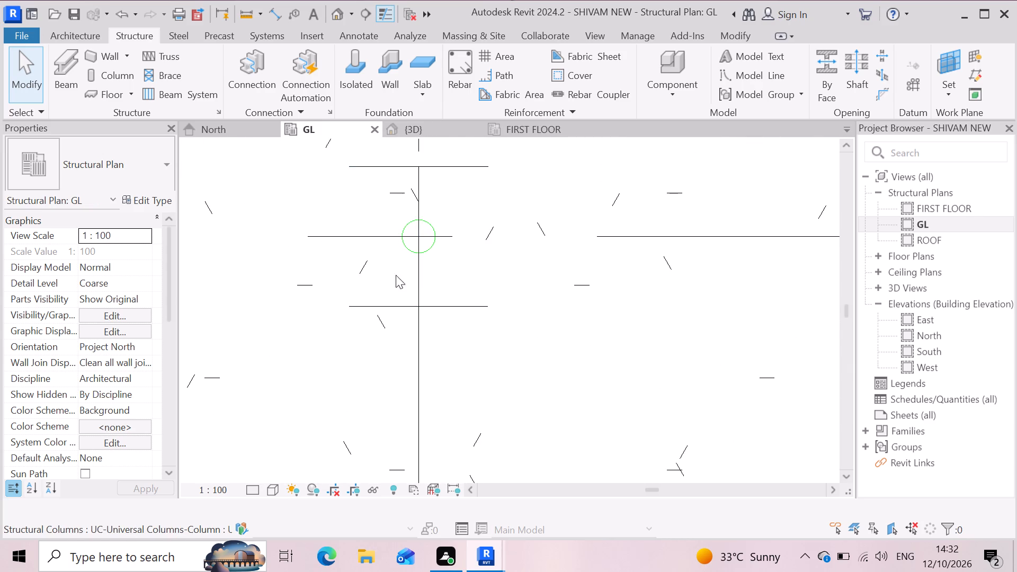
scroll(370, 270, "down", 11)
scroll(503, 320, "down", 7)
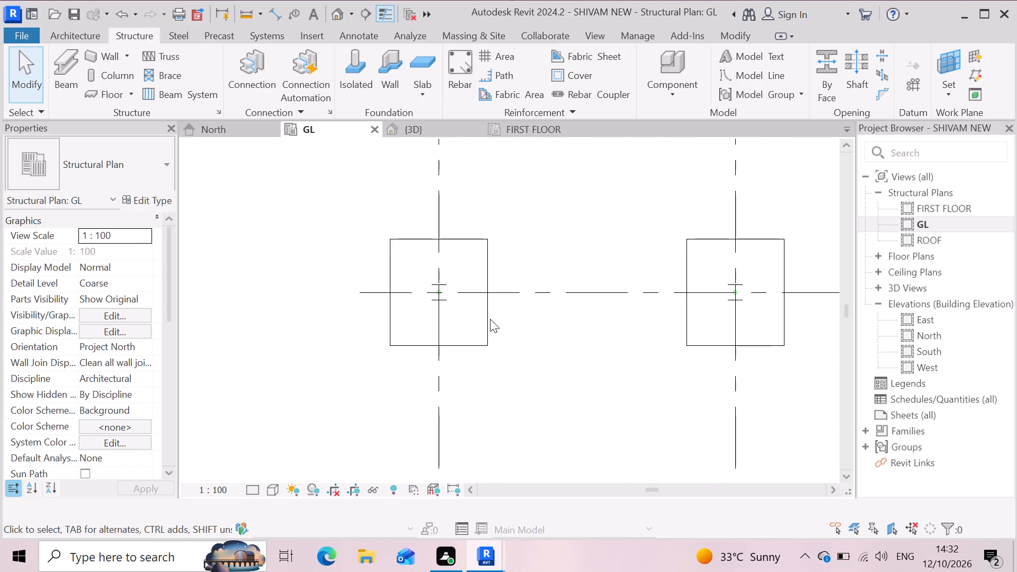
scroll(490, 319, "down", 2)
scroll(659, 314, "up", 12)
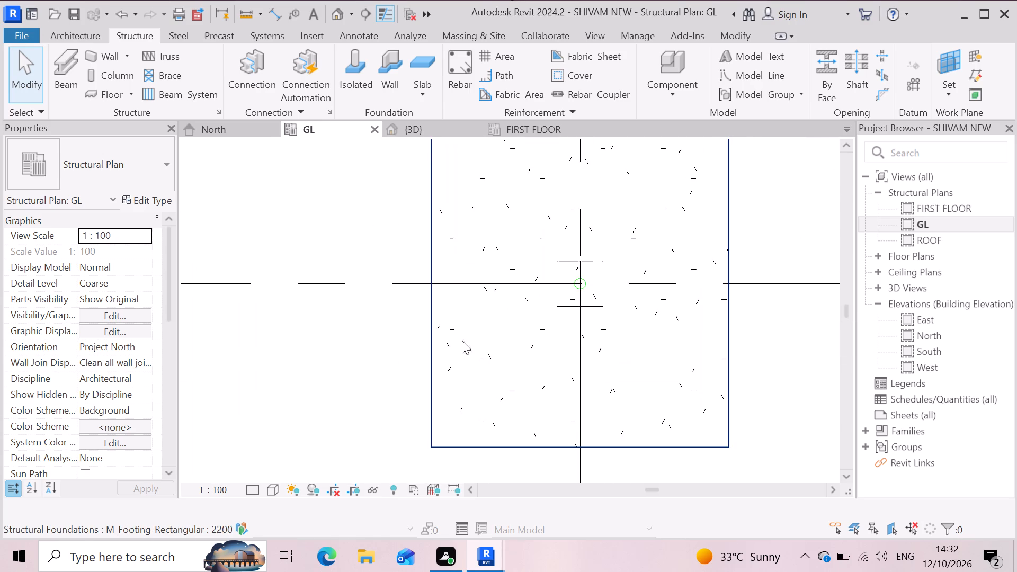
Examine the base plates at the column footings along grid 6, between grids 7 and 10.
scroll(449, 318, "down", 16)
scroll(563, 316, "up", 2)
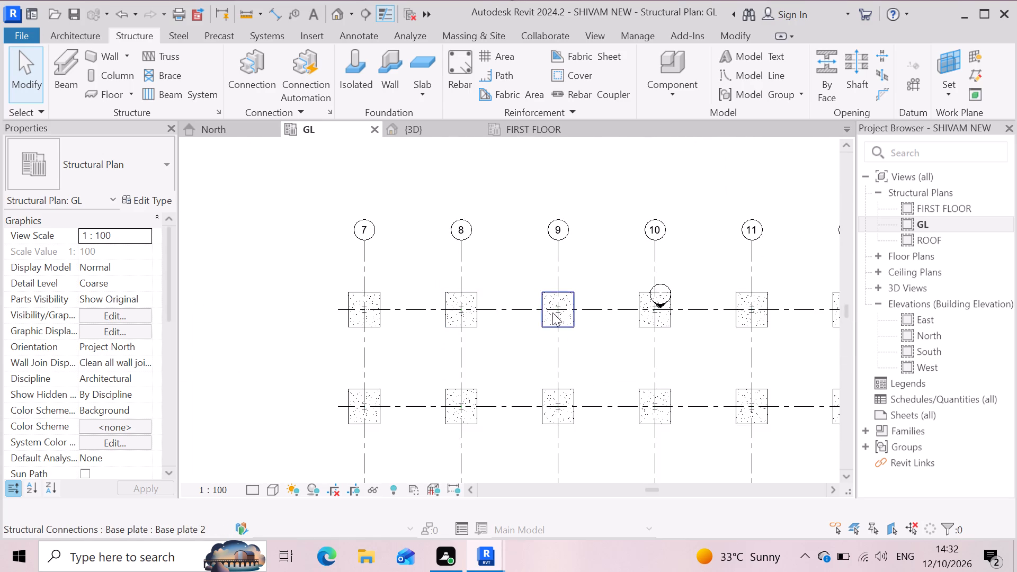
scroll(552, 312, "up", 11)
scroll(409, 312, "down", 8)
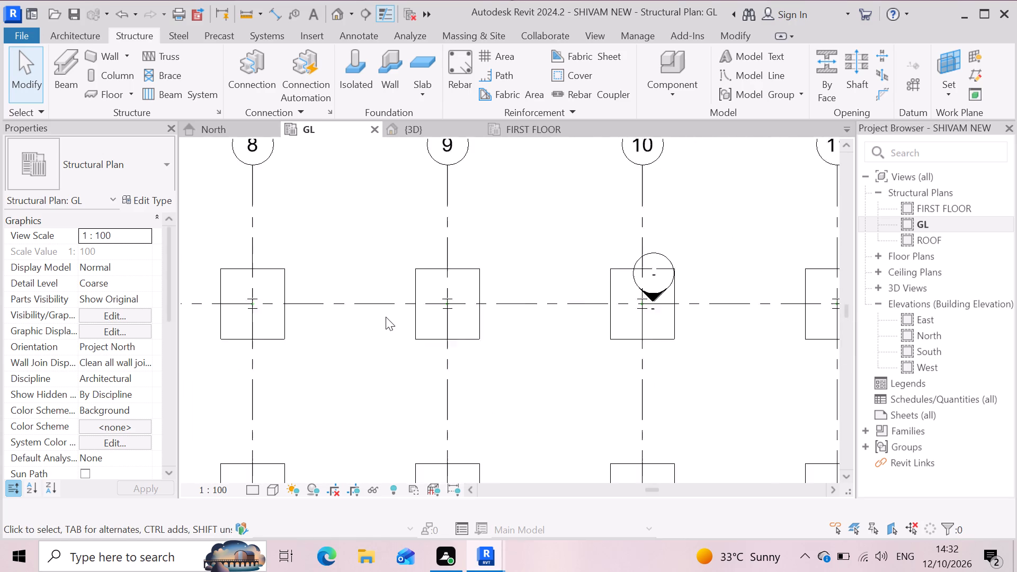
scroll(386, 317, "down", 4)
scroll(578, 312, "up", 12)
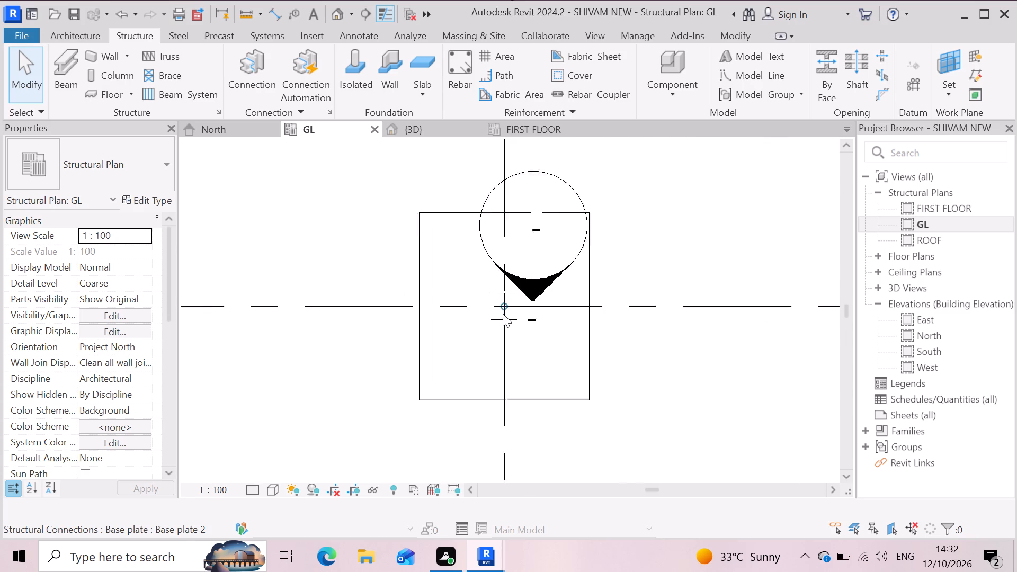
scroll(503, 341, "down", 11)
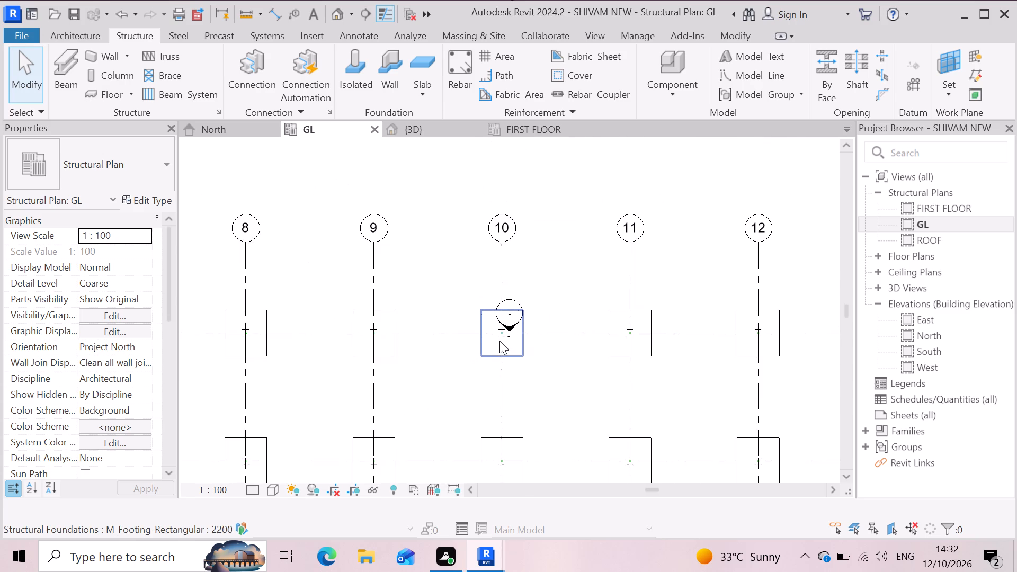
scroll(505, 328, "down", 8)
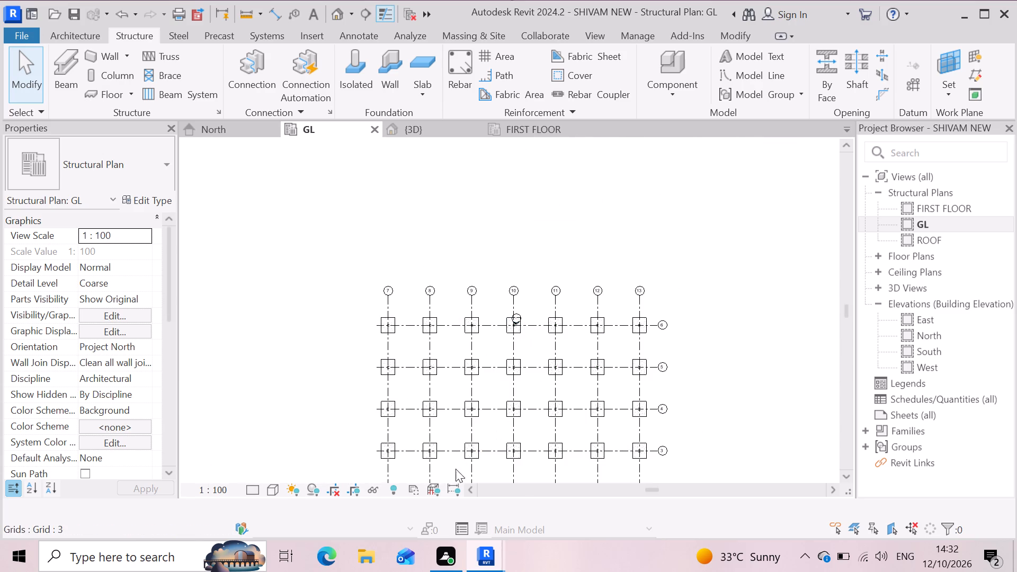
Check the column bases on the middle footing rows, from the grid 7 side across to grid 13.
scroll(456, 470, "up", 3)
scroll(390, 406, "up", 3)
scroll(341, 376, "up", 8)
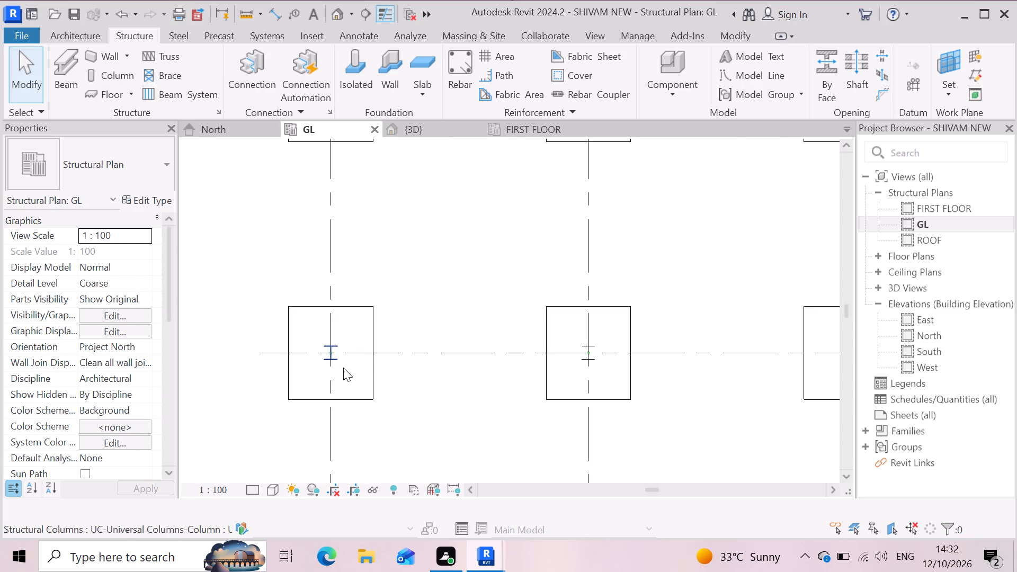
scroll(343, 368, "up", 11)
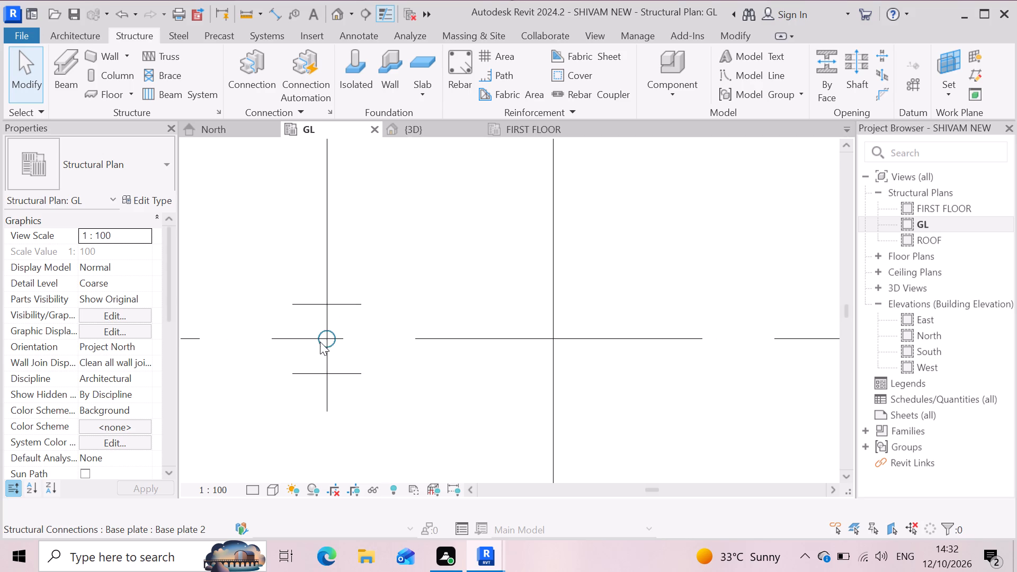
scroll(323, 352, "down", 13)
scroll(596, 364, "up", 3)
scroll(553, 353, "up", 7)
scroll(450, 388, "down", 6)
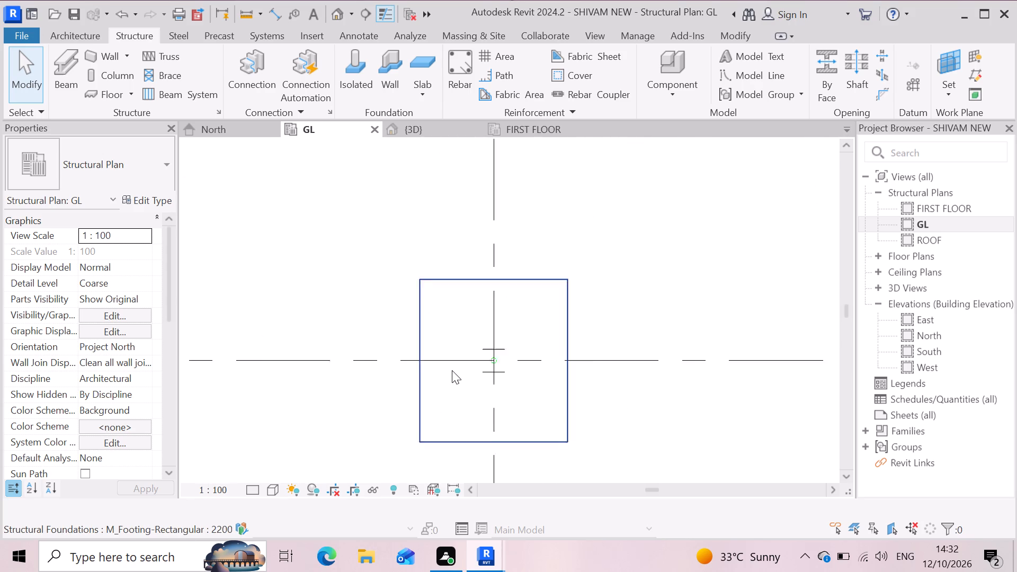
scroll(452, 370, "down", 13)
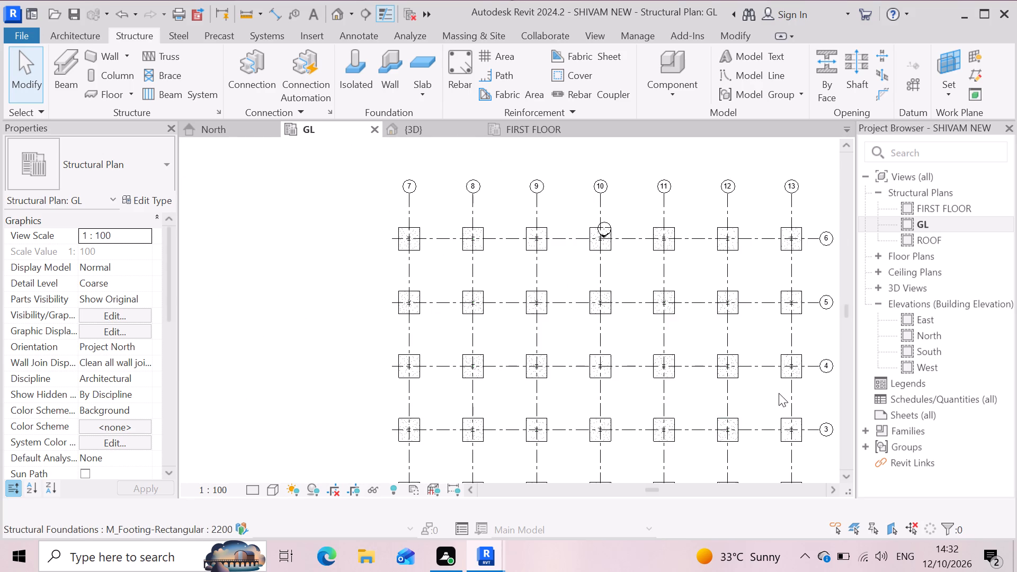
scroll(779, 393, "up", 3)
scroll(817, 369, "up", 9)
scroll(780, 329, "up", 4)
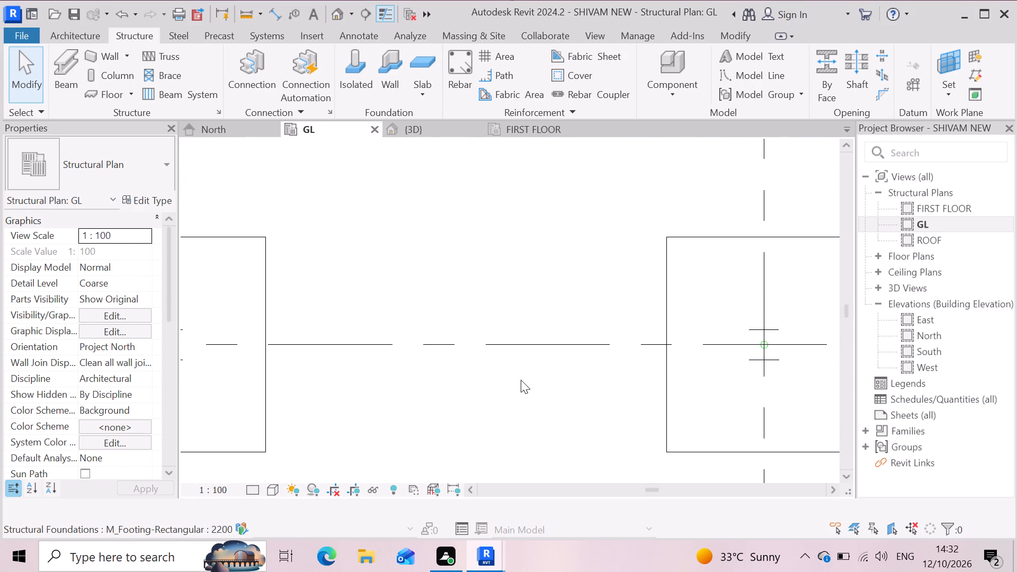
scroll(529, 392, "down", 7)
scroll(420, 397, "up", 8)
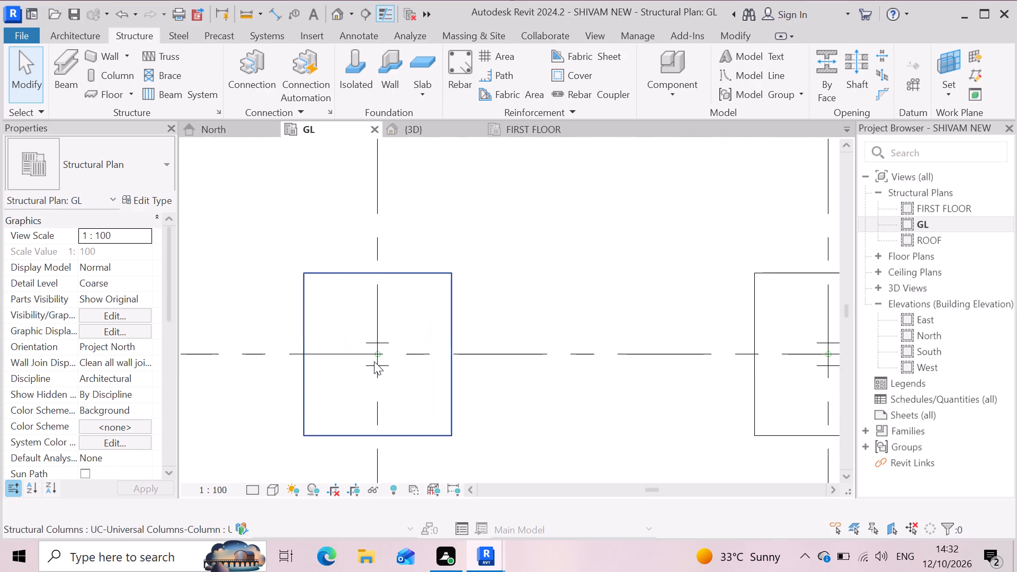
scroll(515, 369, "down", 16)
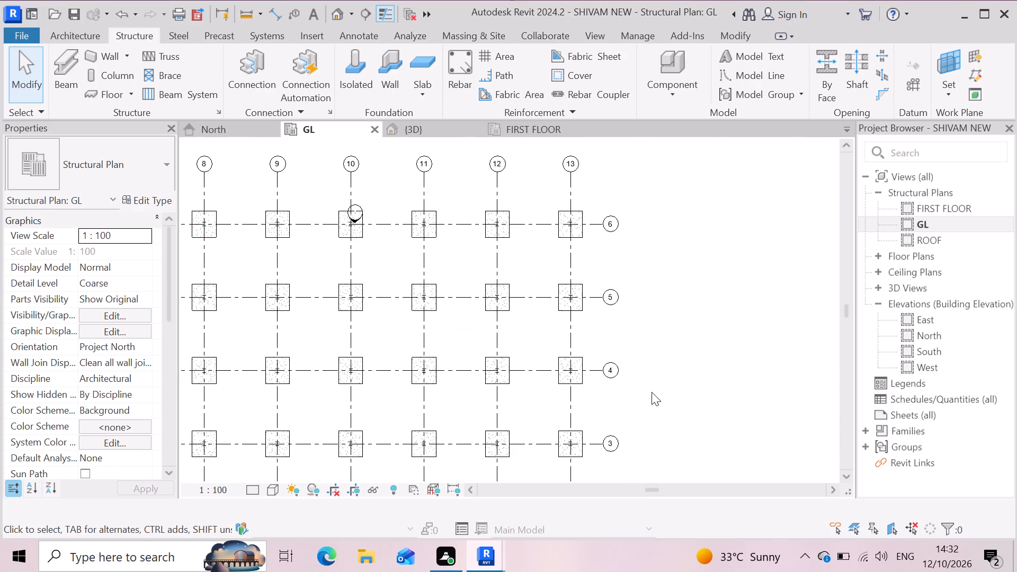
Check the base plates at the footings on the lower-numbered grid rows near grid 13.
scroll(701, 383, "down", 3)
scroll(563, 467, "up", 6)
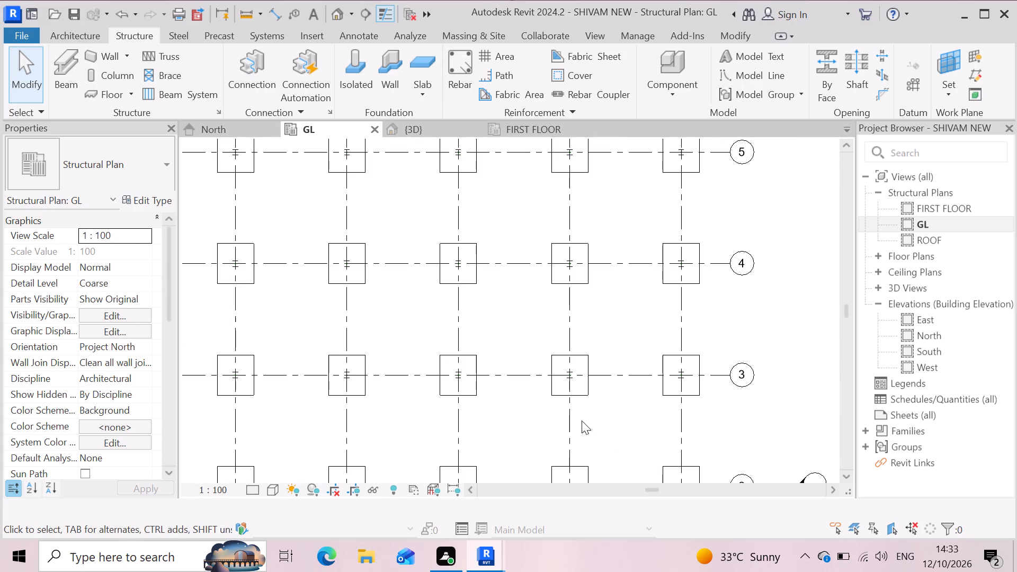
scroll(698, 407, "up", 6)
scroll(671, 353, "up", 4)
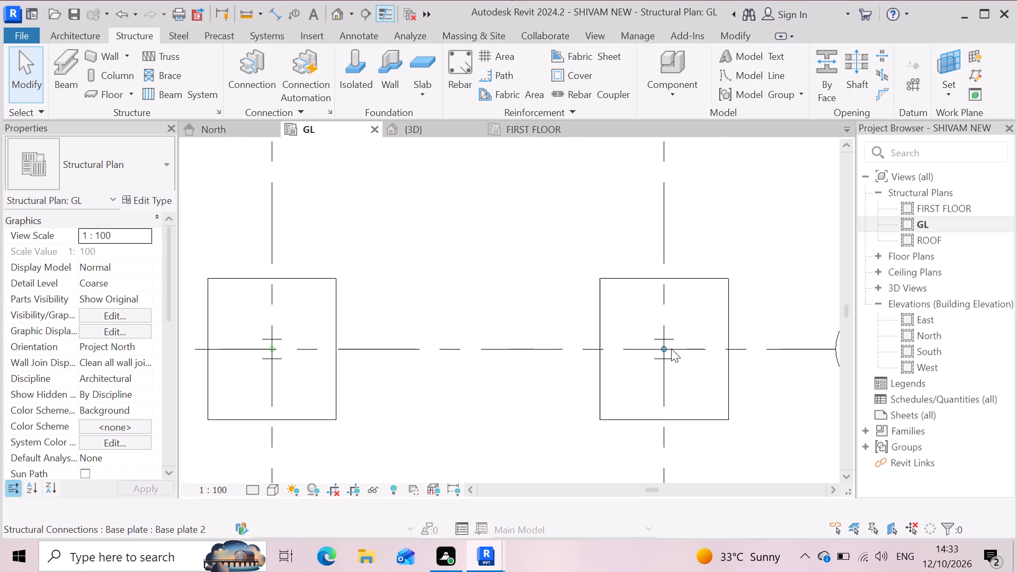
scroll(671, 348, "up", 6)
scroll(778, 403, "down", 3)
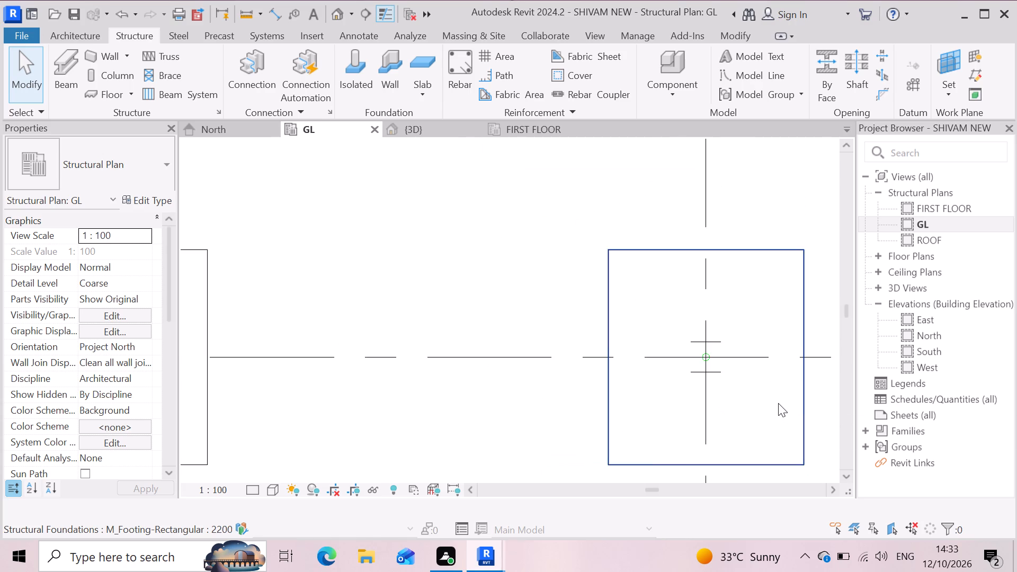
scroll(778, 403, "down", 9)
scroll(549, 398, "up", 11)
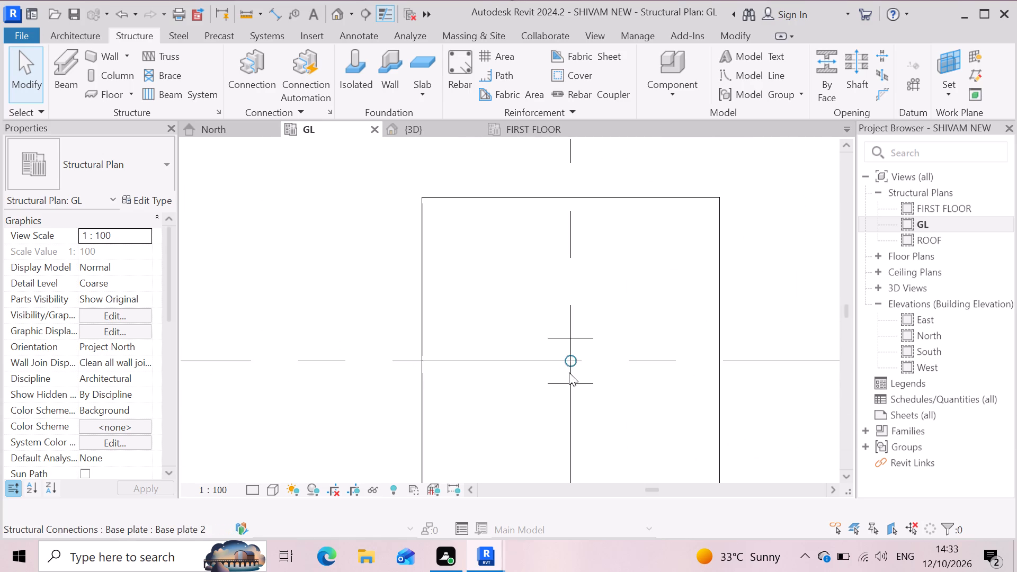
scroll(727, 410, "down", 11)
scroll(516, 409, "up", 13)
scroll(690, 399, "down", 9)
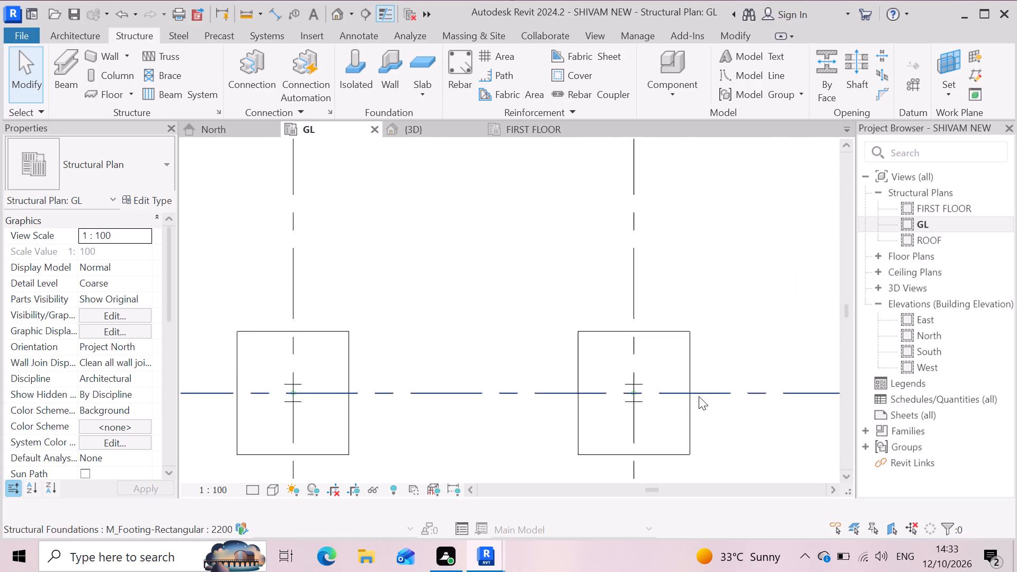
Inspect the column bases one footing at a time across the lower plan area toward grid 7.
scroll(699, 396, "down", 4)
scroll(440, 407, "up", 13)
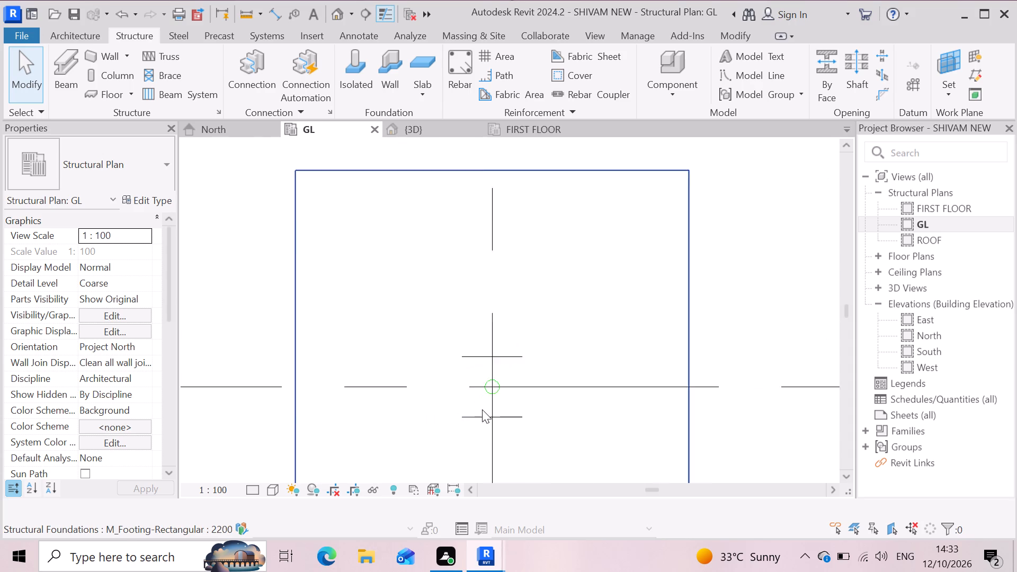
scroll(482, 409, "up", 2)
scroll(698, 392, "down", 14)
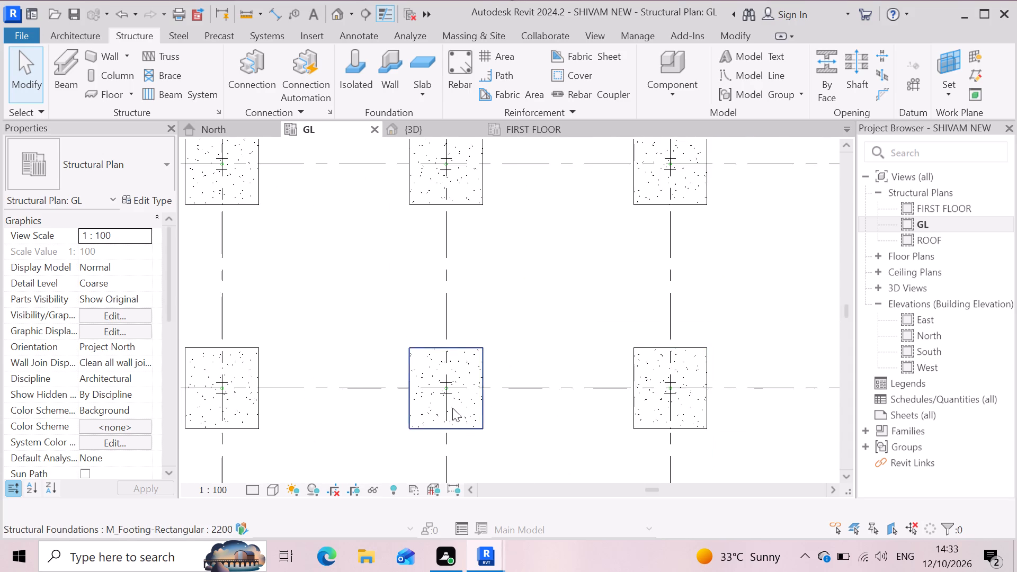
scroll(422, 409, "up", 12)
scroll(646, 381, "down", 9)
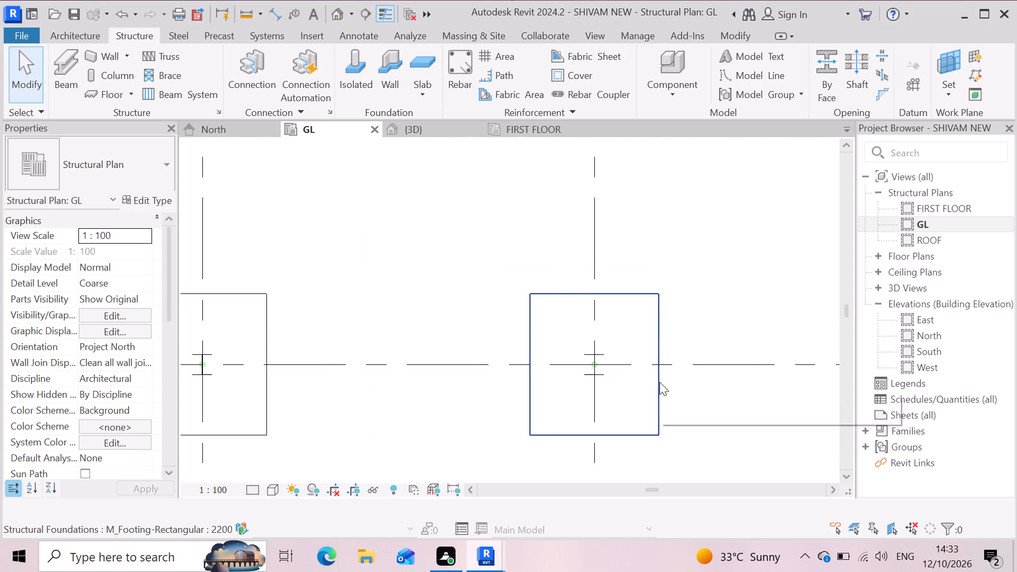
scroll(659, 382, "down", 5)
scroll(462, 379, "up", 14)
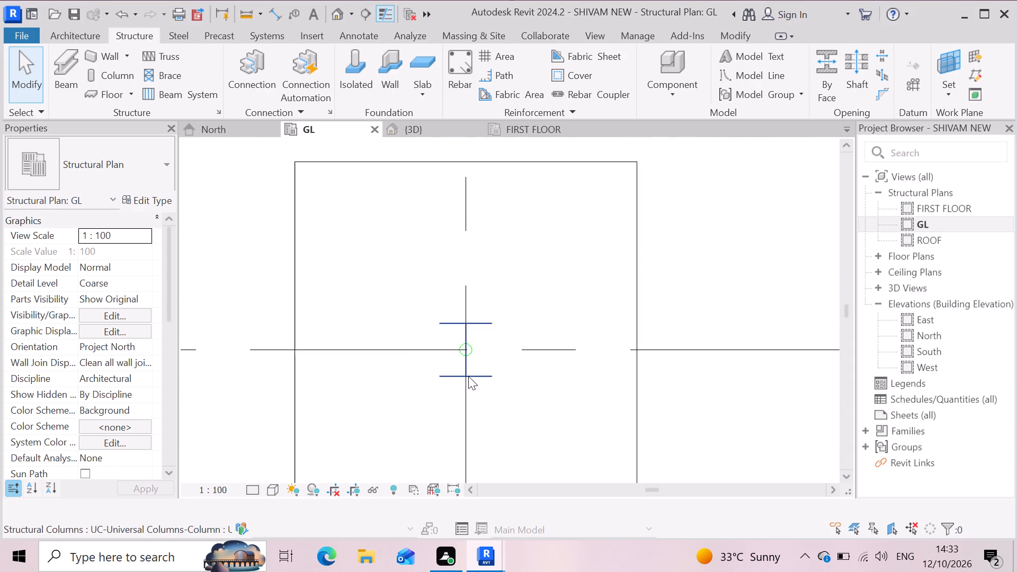
scroll(582, 404, "down", 16)
scroll(448, 403, "up", 2)
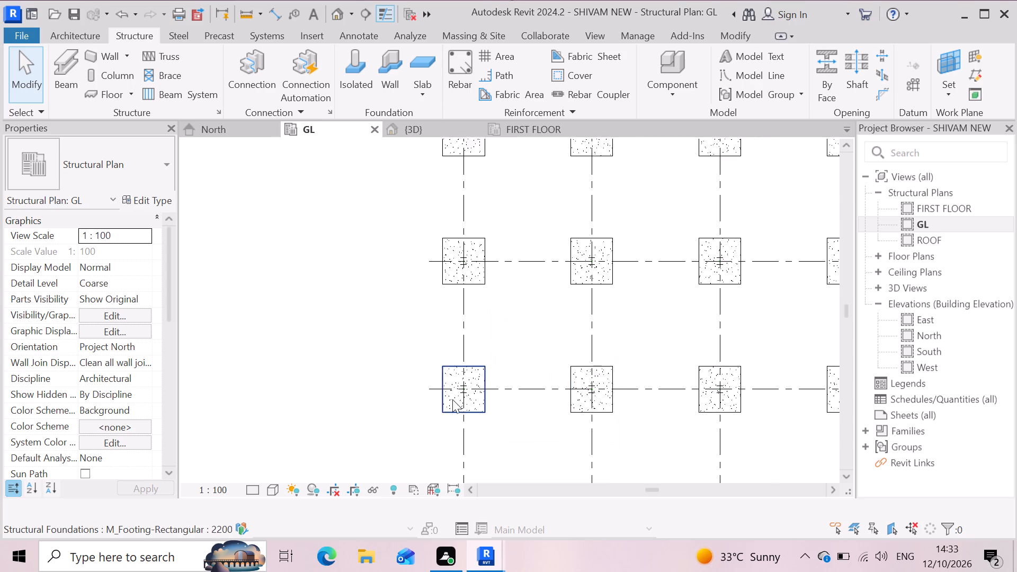
Examine the column bases at the footings along grids 7 and 8, around grid 2.
scroll(452, 399, "up", 16)
scroll(478, 370, "down", 6)
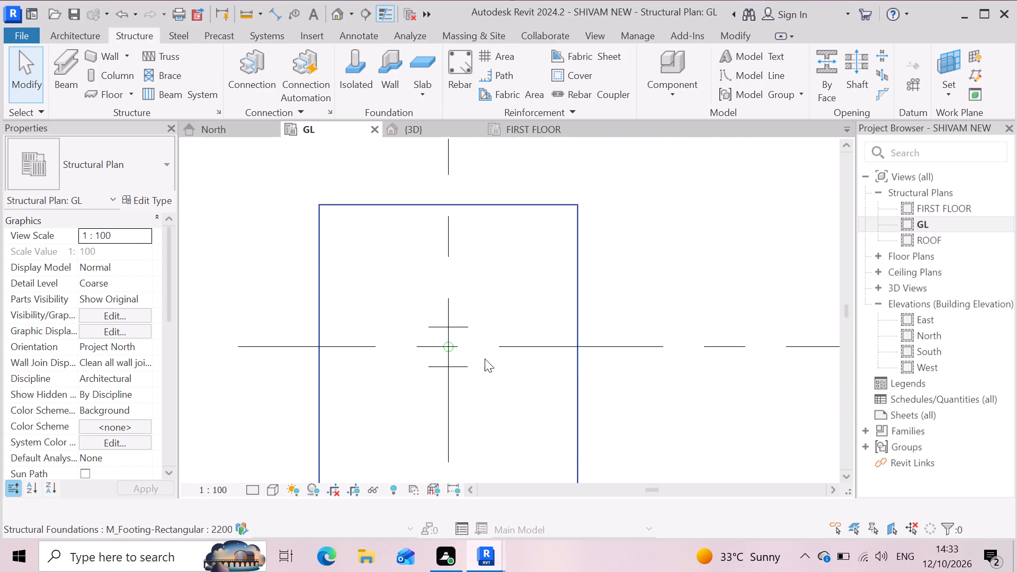
scroll(485, 359, "down", 17)
scroll(494, 445, "up", 3)
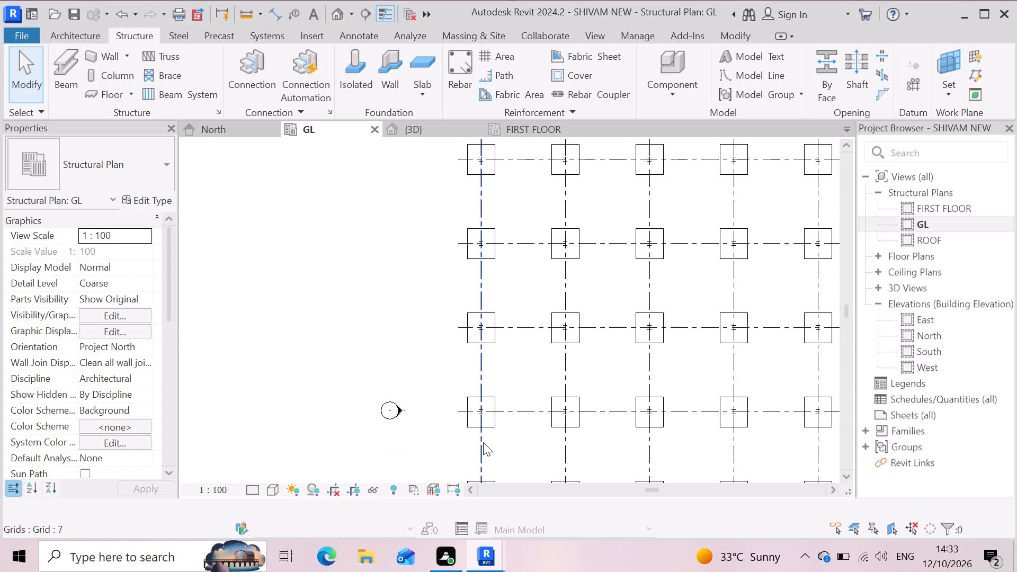
scroll(483, 416, "up", 16)
scroll(423, 407, "down", 6)
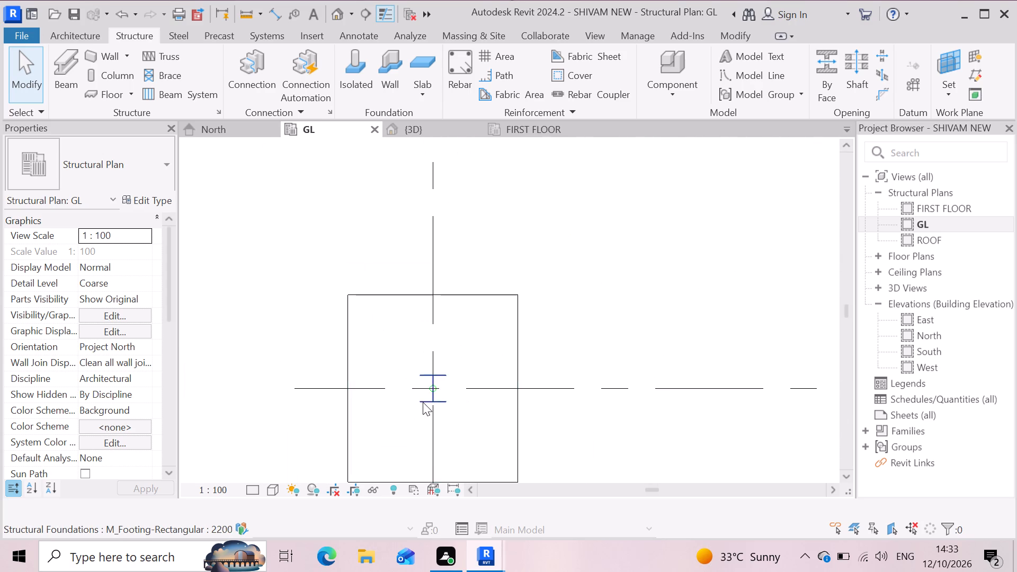
scroll(423, 402, "down", 13)
scroll(494, 403, "up", 5)
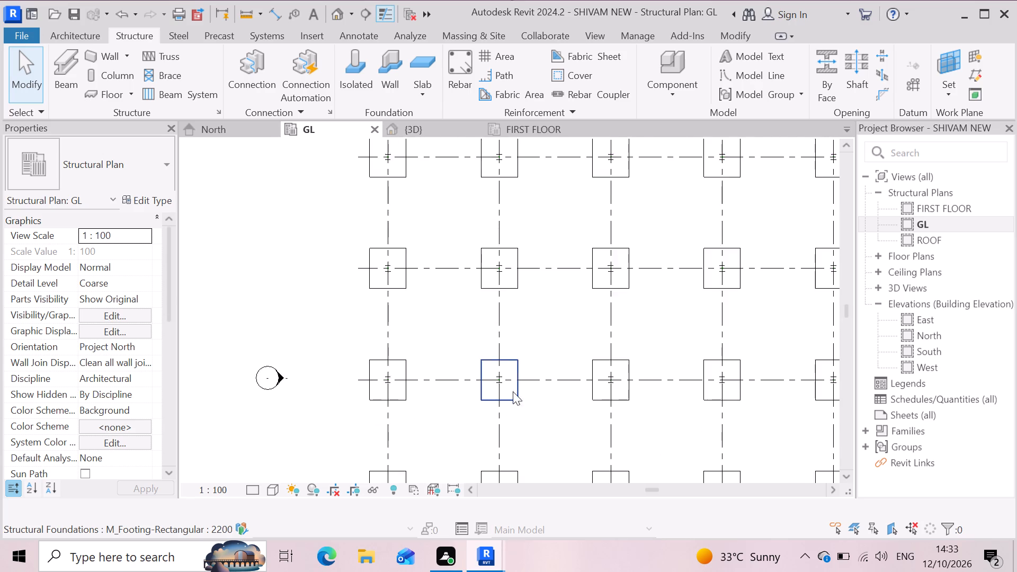
scroll(513, 391, "up", 13)
scroll(528, 362, "down", 5)
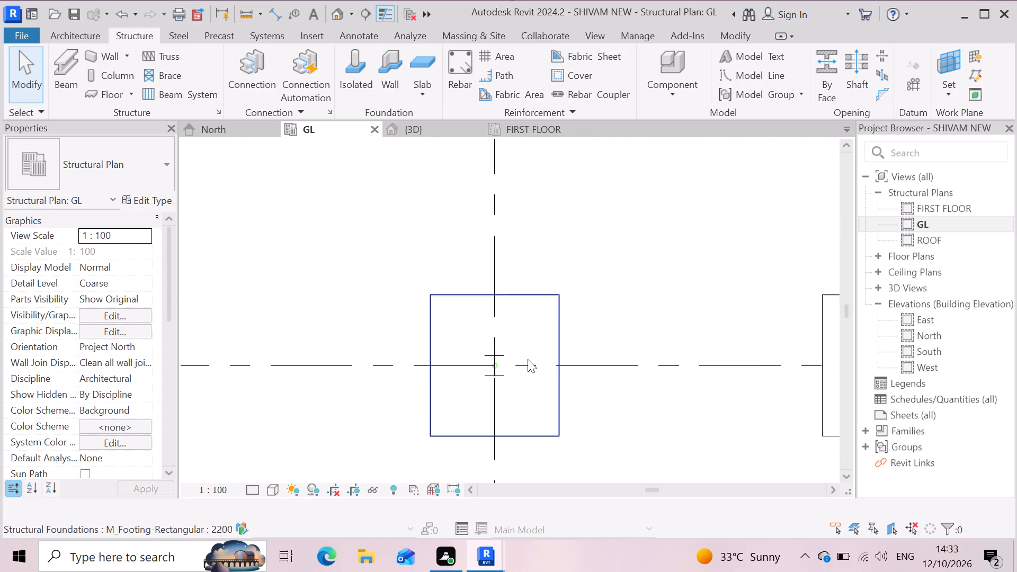
scroll(528, 359, "down", 11)
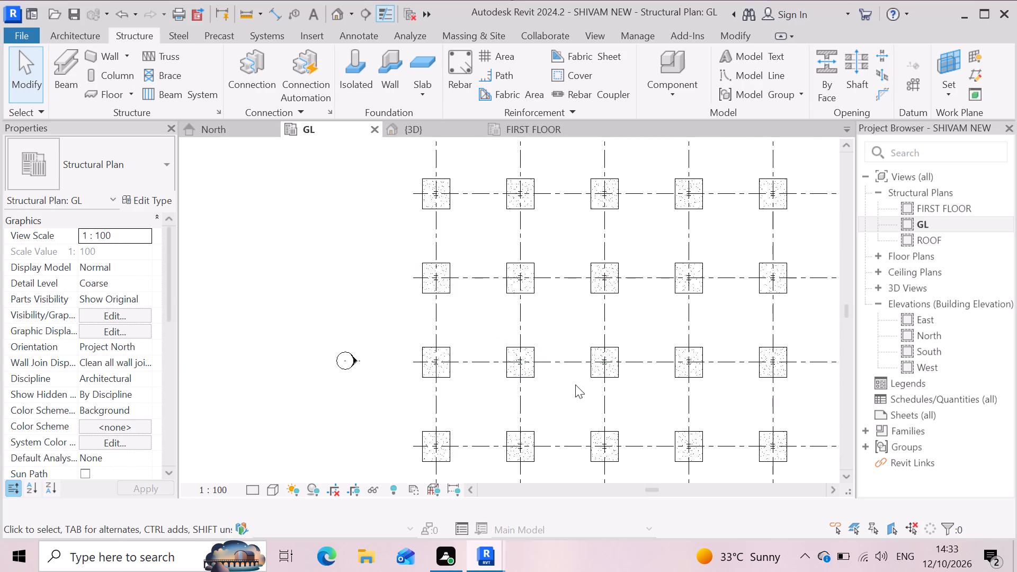
scroll(531, 364, "up", 18)
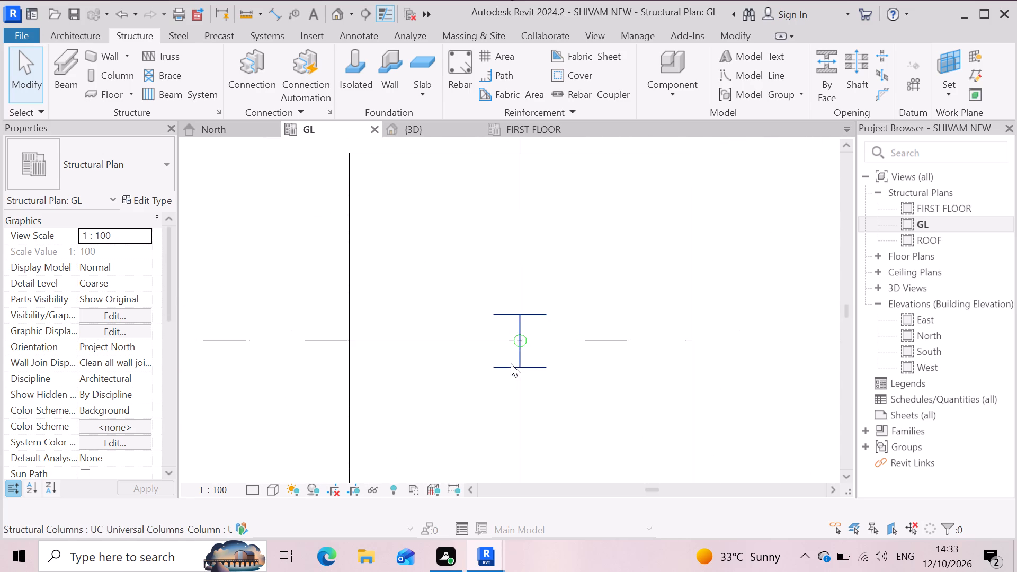
Select all instances of the Base plate 2 connection, starting from the one at grids 8 and 2, and inspect the neighbouring footings.
left_click(521, 344)
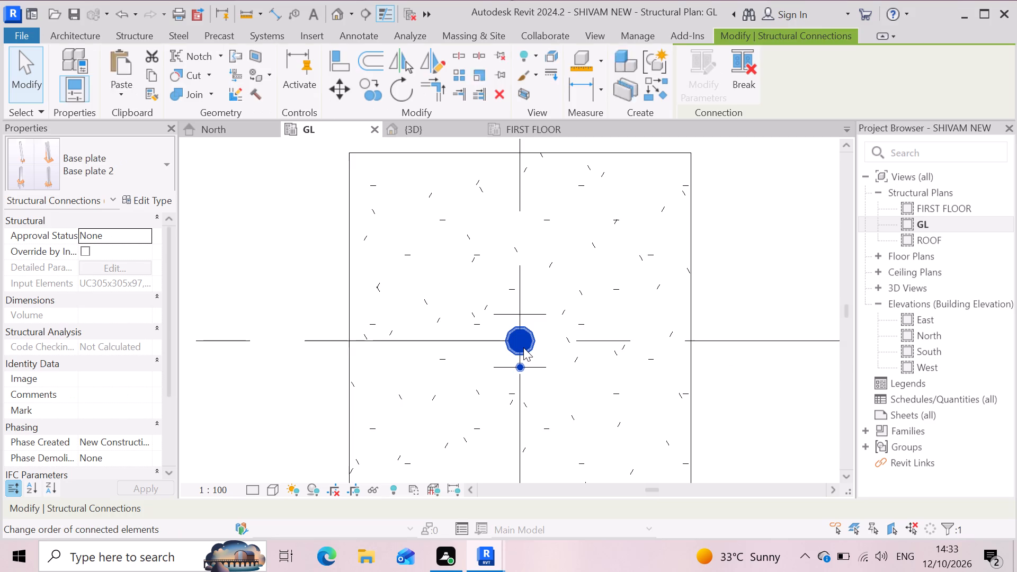
scroll(525, 347, "down", 20)
scroll(525, 347, "down", 1)
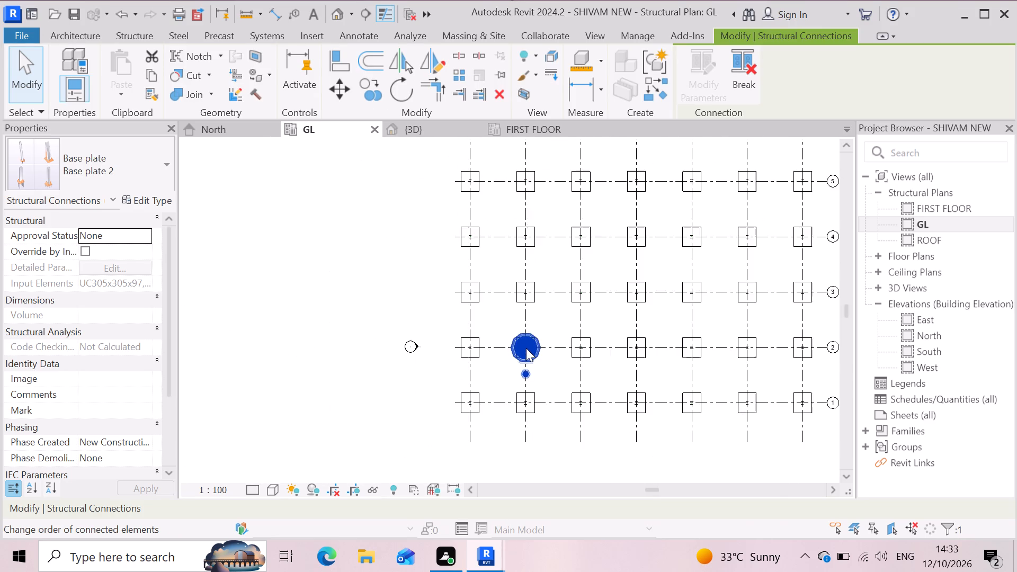
right_click(526, 348)
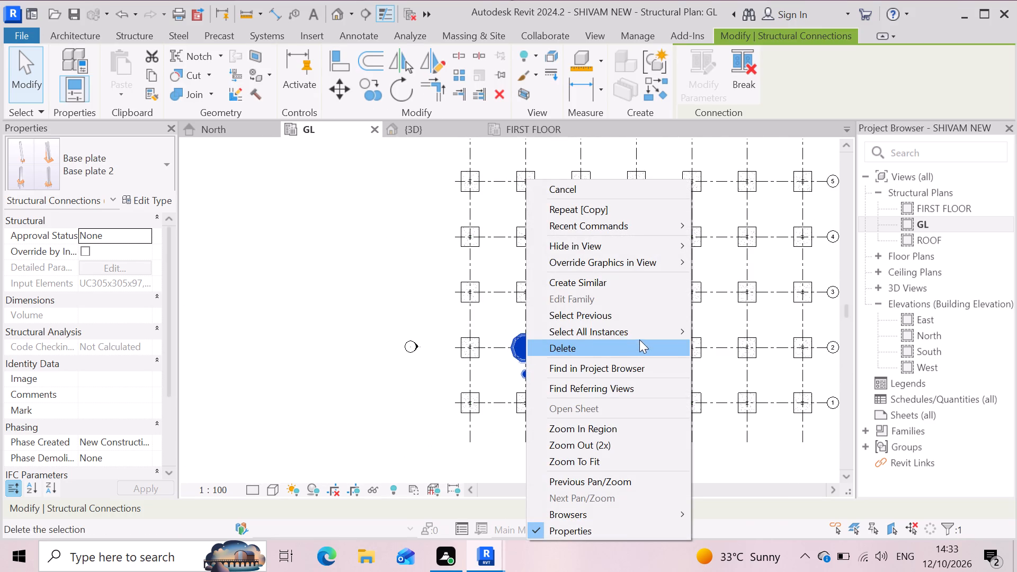
left_click(727, 332)
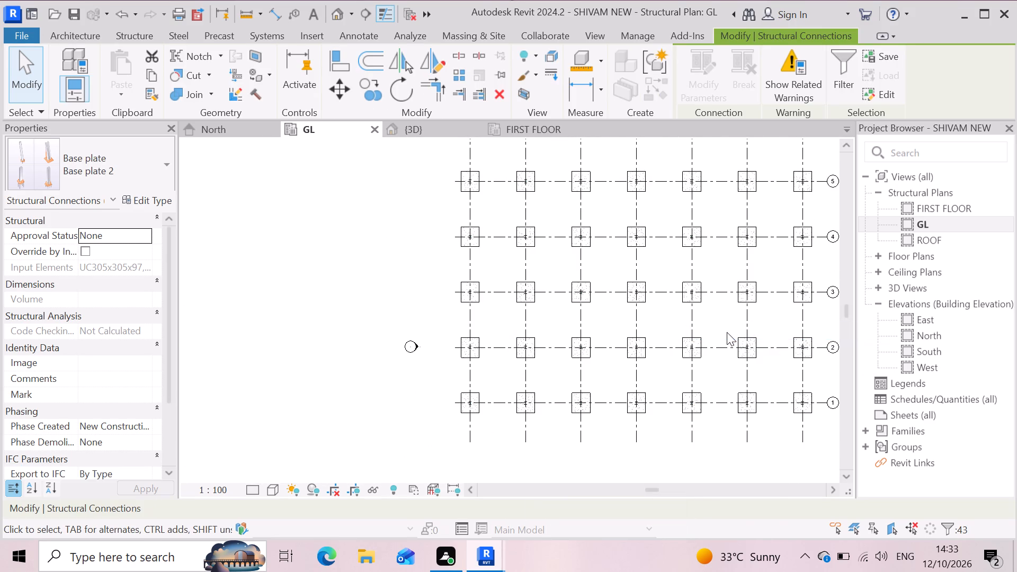
scroll(528, 365, "up", 6)
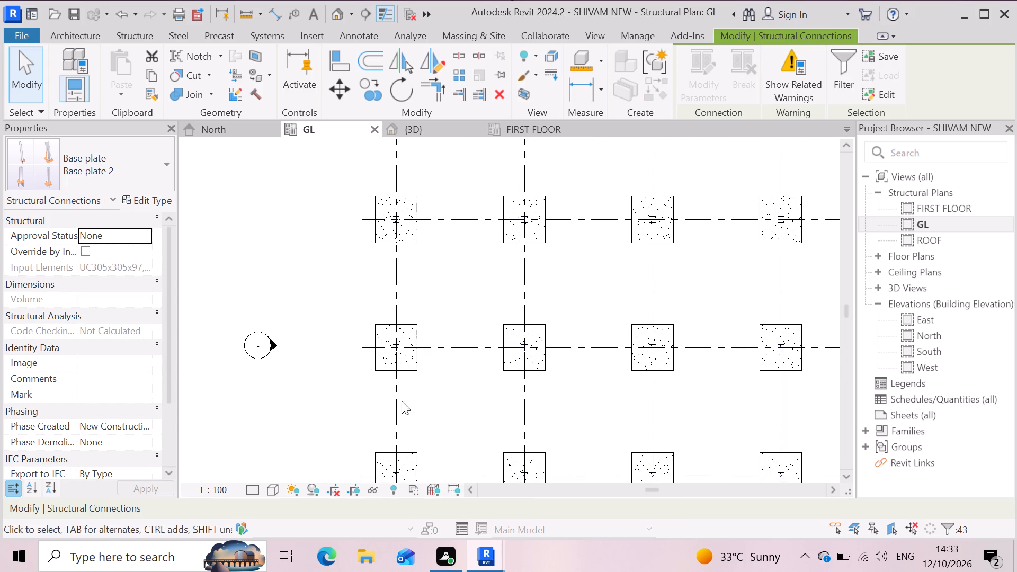
scroll(380, 355, "up", 7)
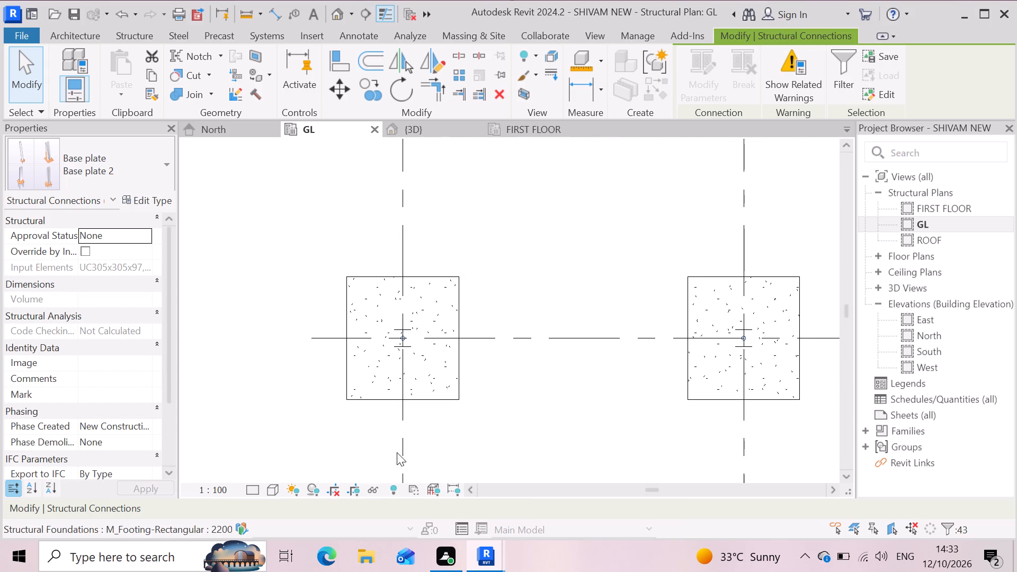
Set the visual style of the GL structural plan to Realistic and look over the footings.
left_click(275, 491)
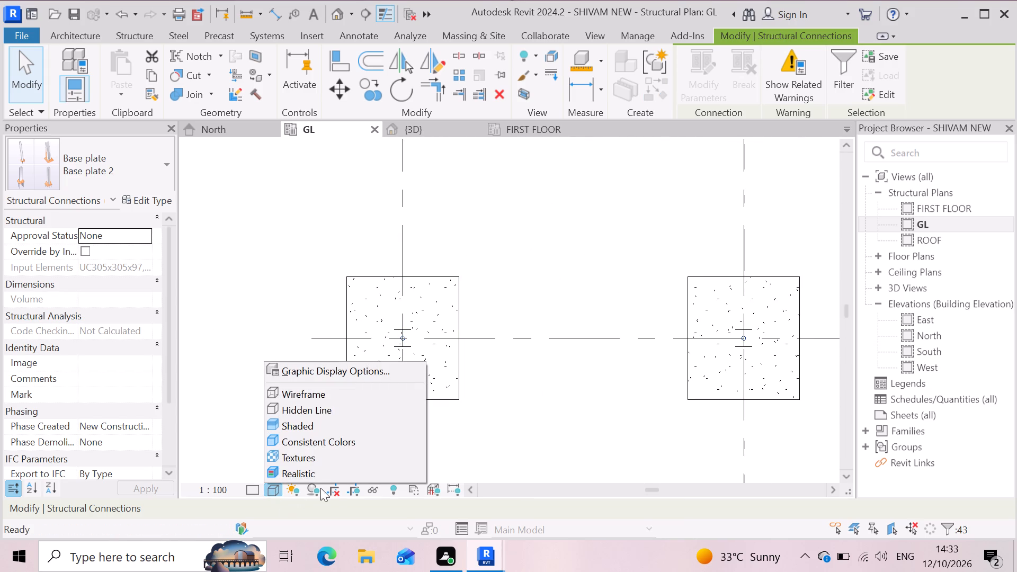
left_click(346, 477)
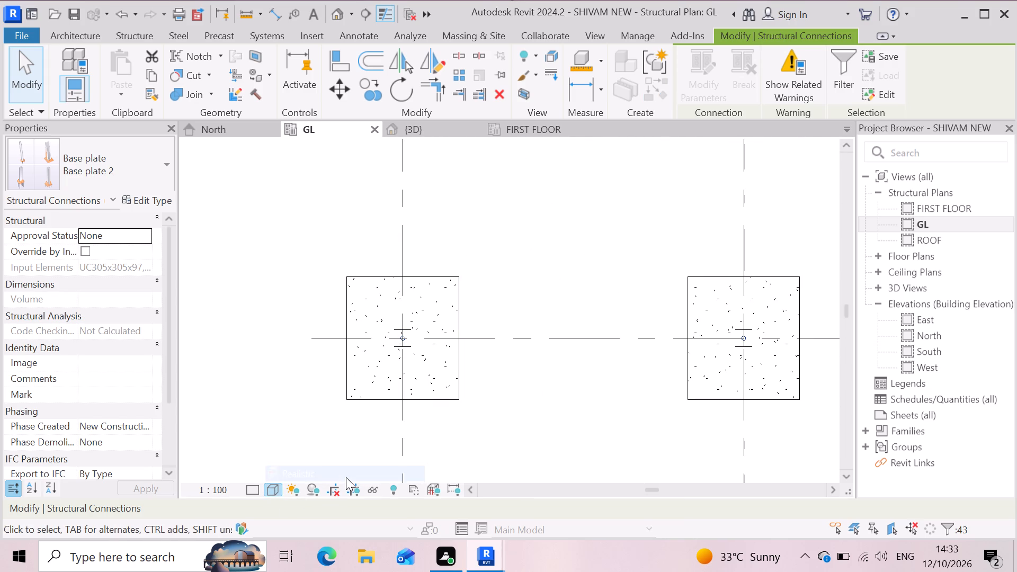
scroll(400, 385, "up", 3)
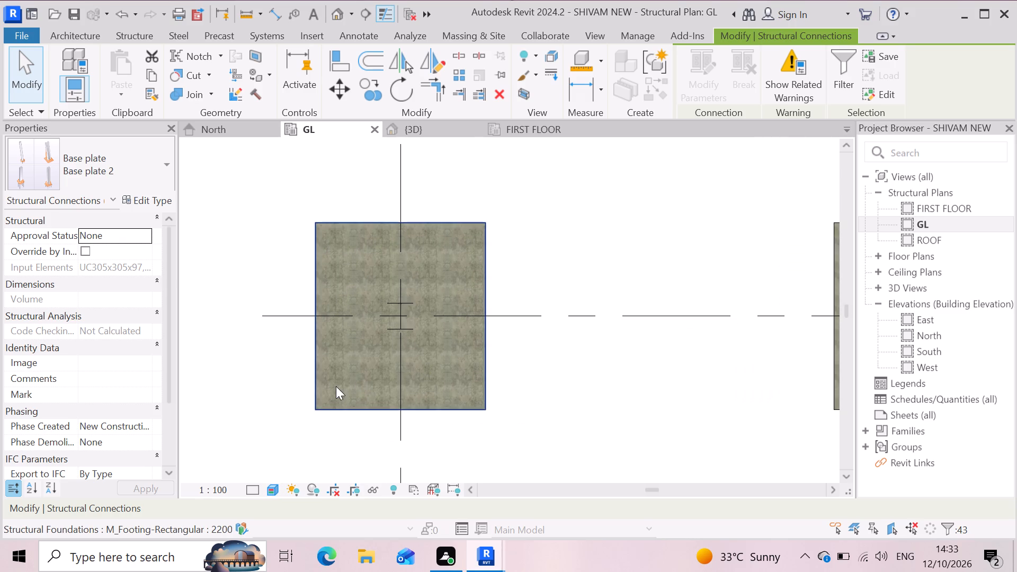
scroll(338, 383, "down", 7)
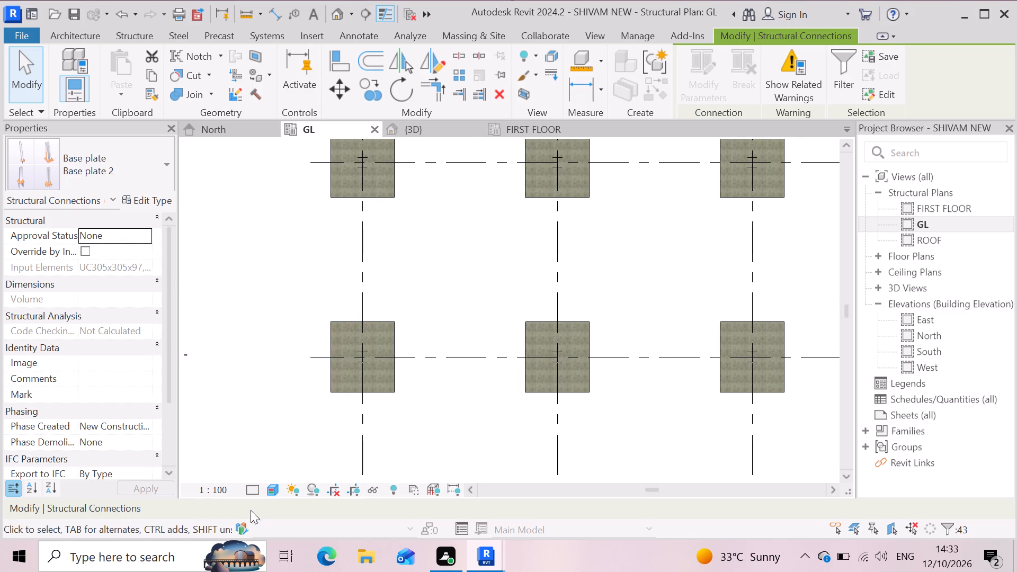
Examine the selected Base plate 2 connections in the 3D view, closing in on a column base near the frame's front corner.
left_click(443, 125)
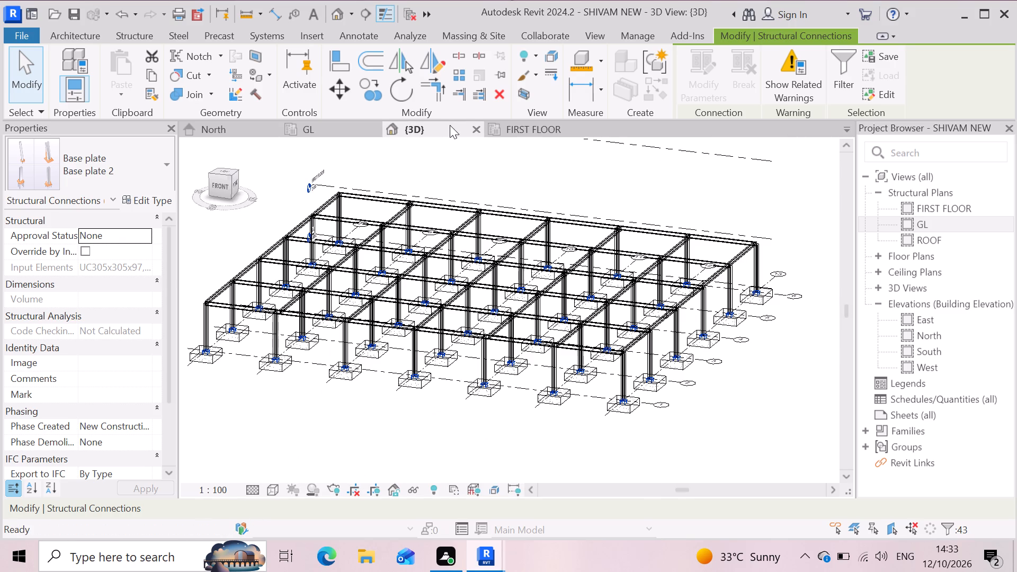
scroll(260, 378, "up", 2)
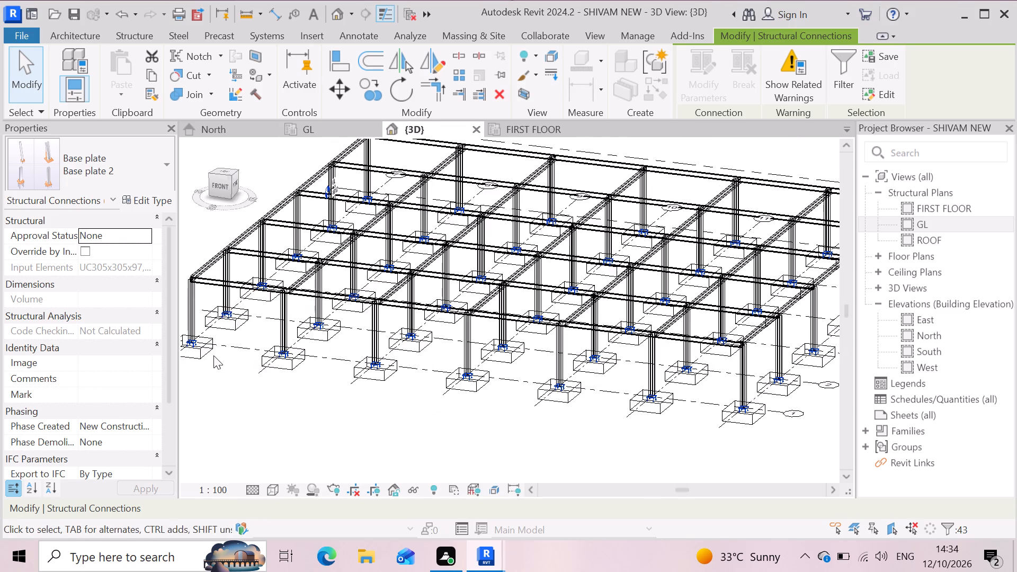
scroll(199, 330, "up", 4)
scroll(564, 396, "down", 3)
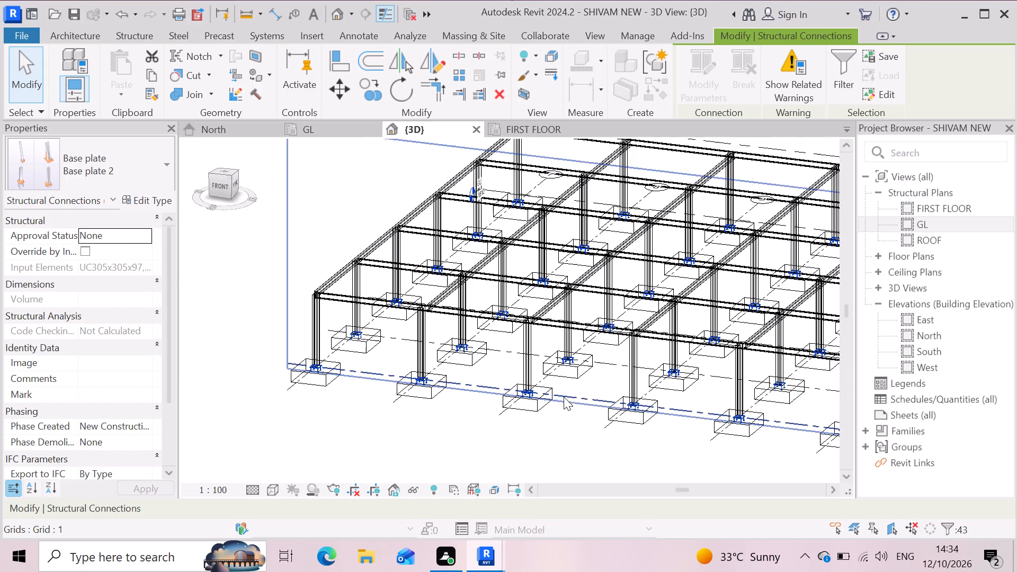
scroll(534, 406, "down", 6)
scroll(529, 334, "up", 5)
scroll(470, 365, "up", 2)
scroll(390, 469, "up", 3)
scroll(384, 414, "up", 2)
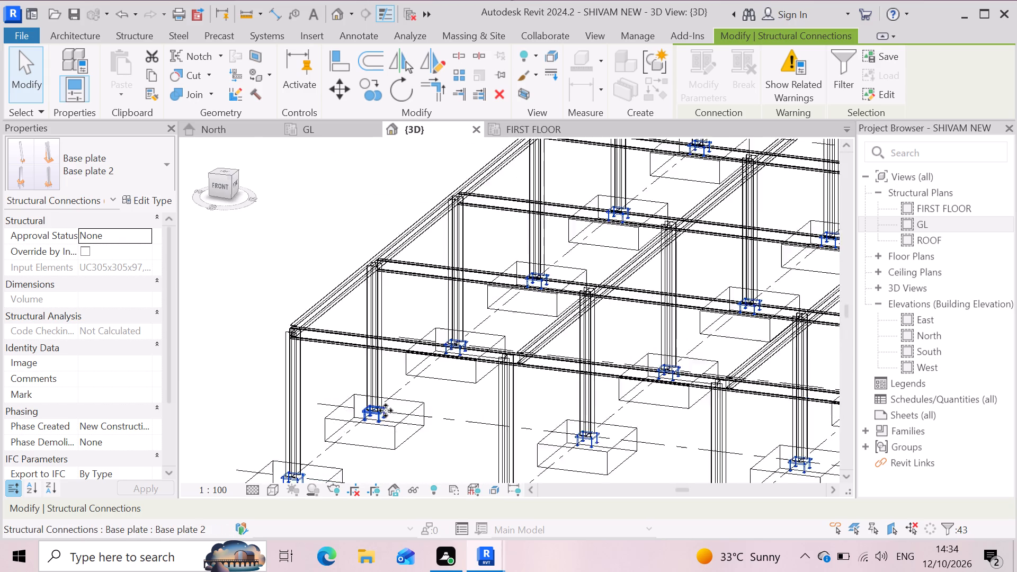
scroll(386, 410, "up", 12)
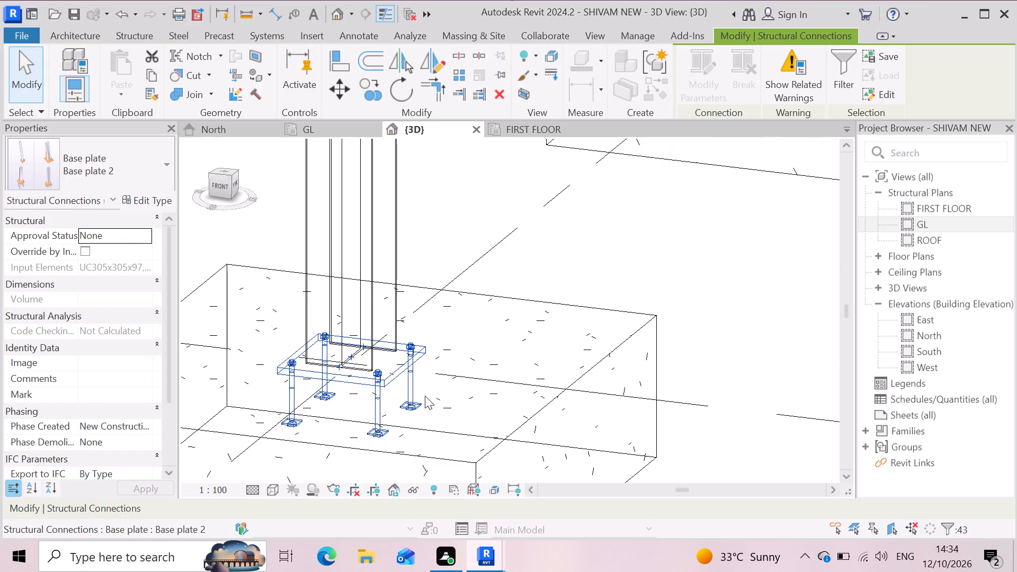
scroll(427, 391, "down", 20)
scroll(427, 391, "down", 5)
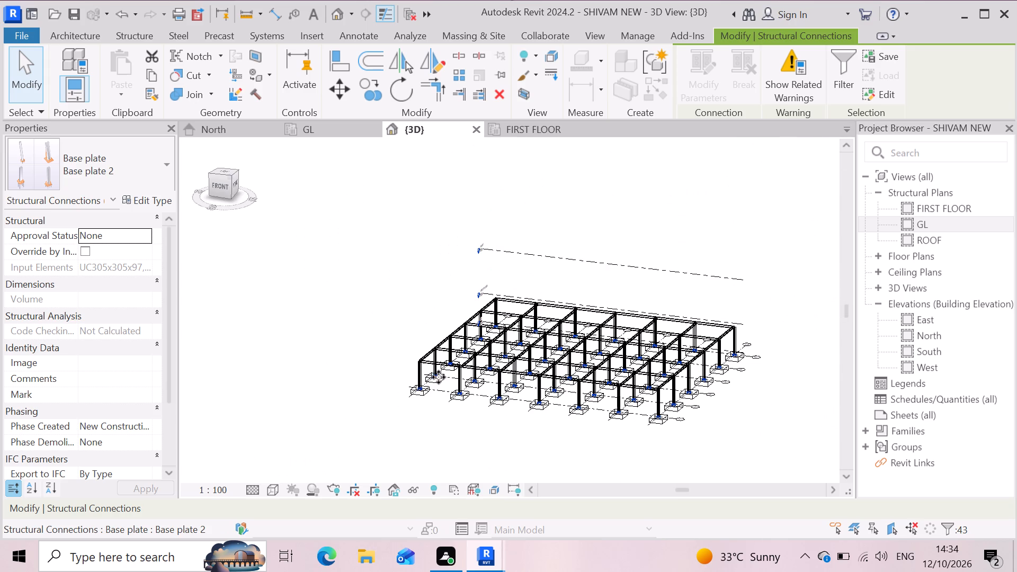
Inspect the plate and anchor bolts of a Base plate 2 connection farther along the frame's front rows in 3D.
scroll(654, 458, "up", 3)
scroll(648, 396, "up", 3)
scroll(646, 323, "up", 7)
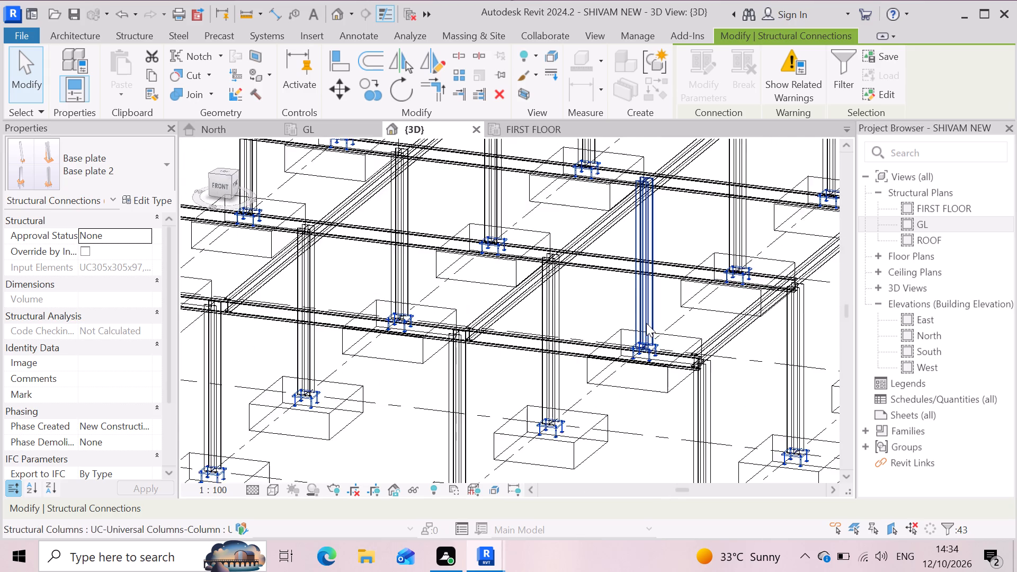
scroll(646, 323, "up", 14)
scroll(639, 376, "up", 3)
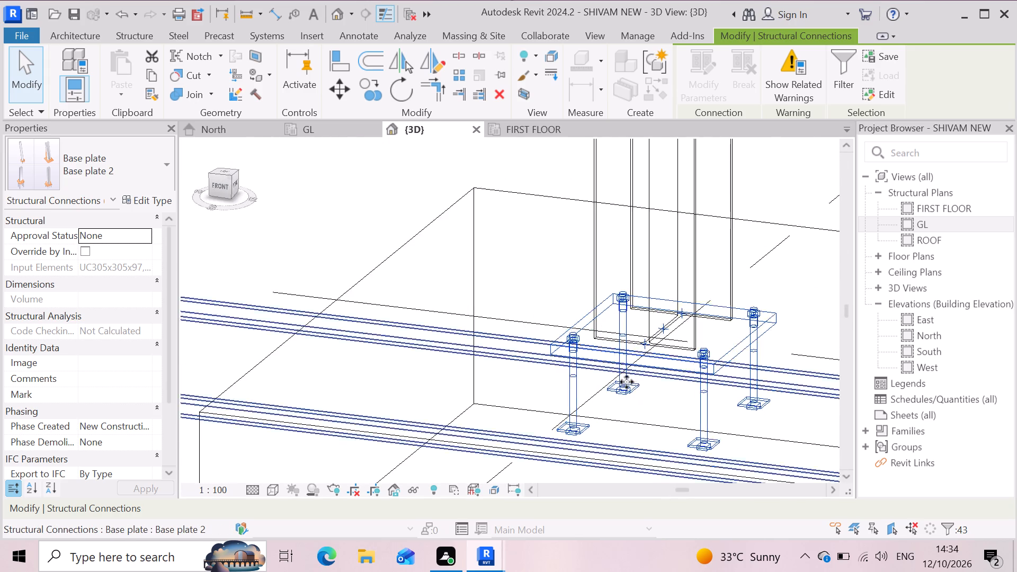
scroll(568, 360, "up", 4)
scroll(546, 383, "down", 5)
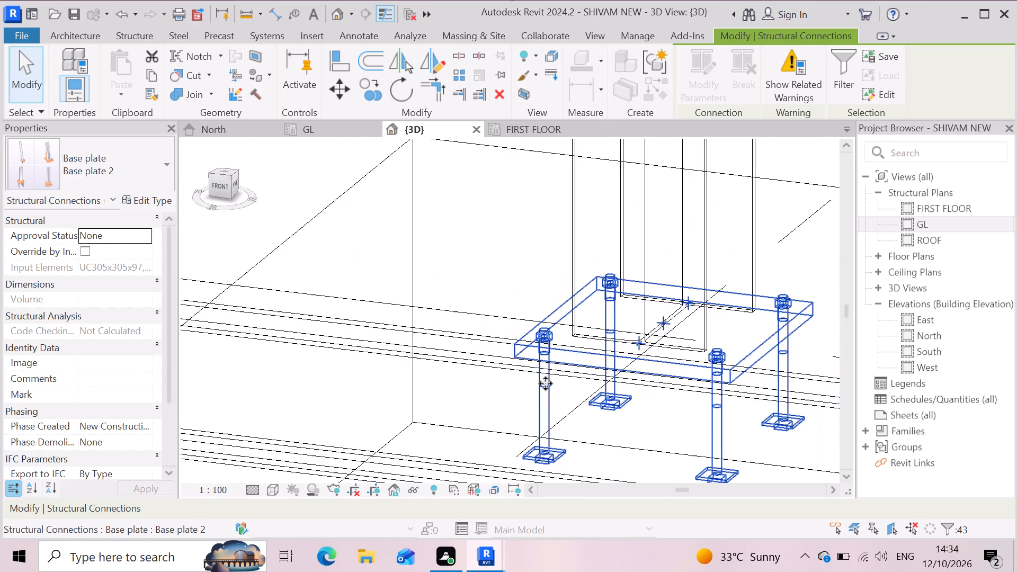
scroll(546, 383, "down", 4)
scroll(658, 402, "down", 5)
scroll(582, 379, "down", 5)
scroll(680, 372, "down", 2)
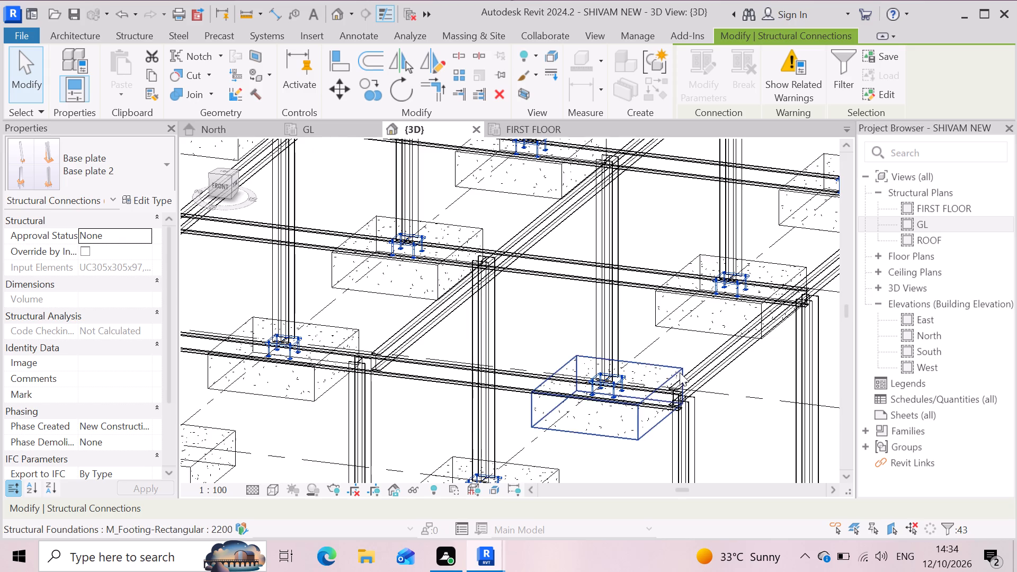
scroll(680, 372, "down", 11)
Check the column bases along grids 8 to 12 at the rear of the 3D frame for base plates.
scroll(772, 308, "up", 3)
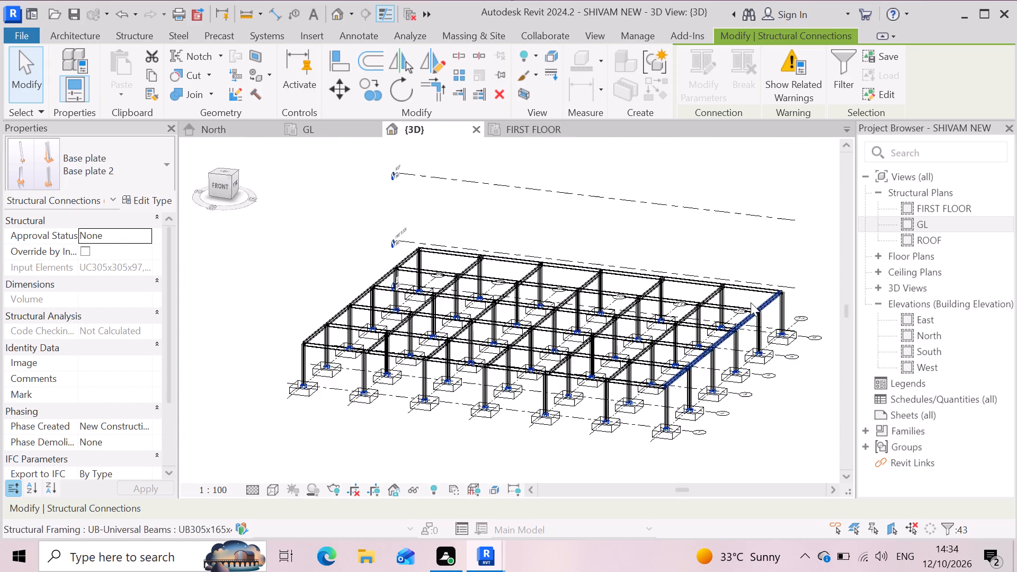
scroll(751, 302, "up", 12)
scroll(739, 347, "down", 3)
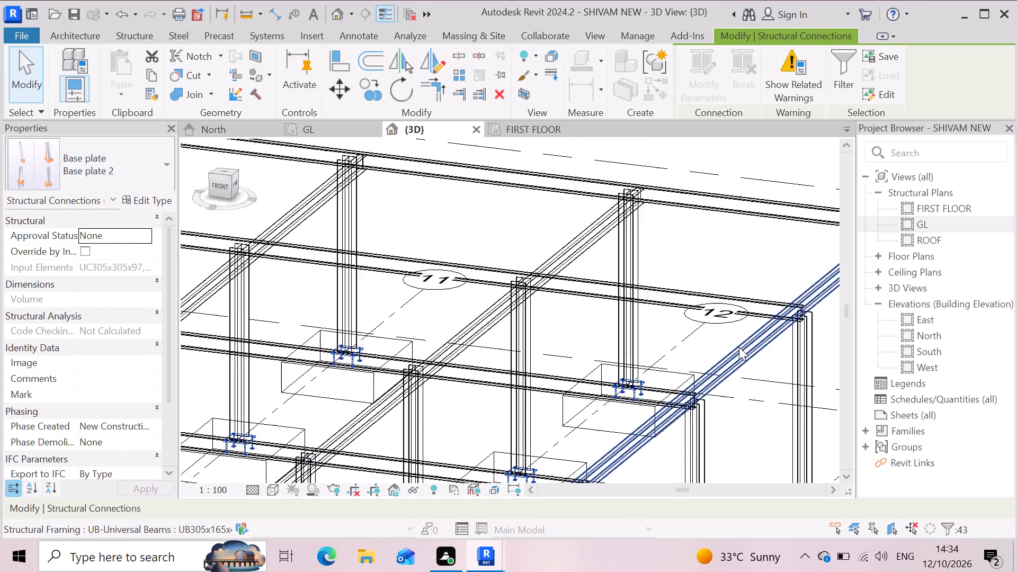
scroll(739, 347, "down", 5)
scroll(449, 265, "up", 7)
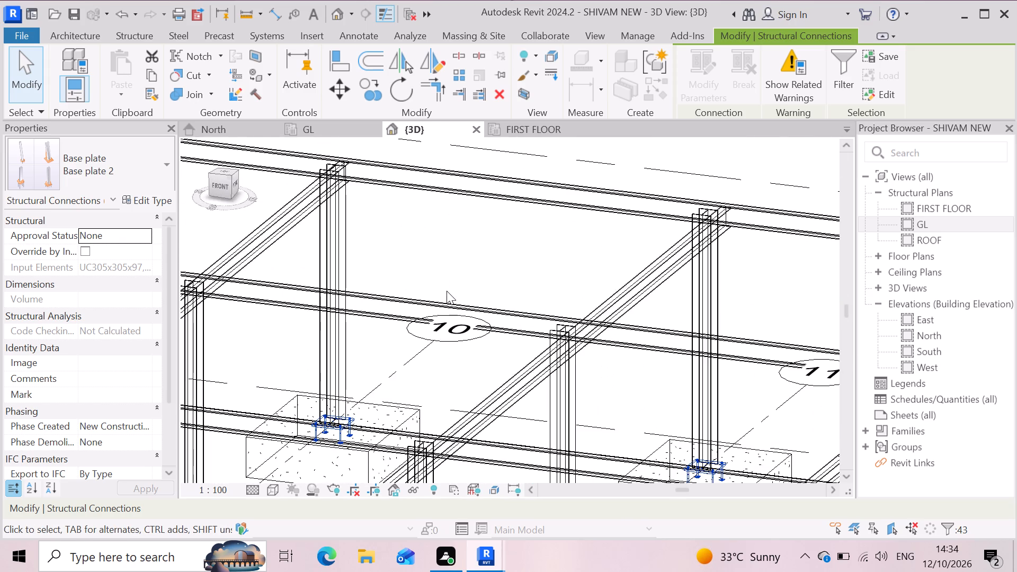
scroll(447, 291, "down", 10)
scroll(219, 287, "up", 4)
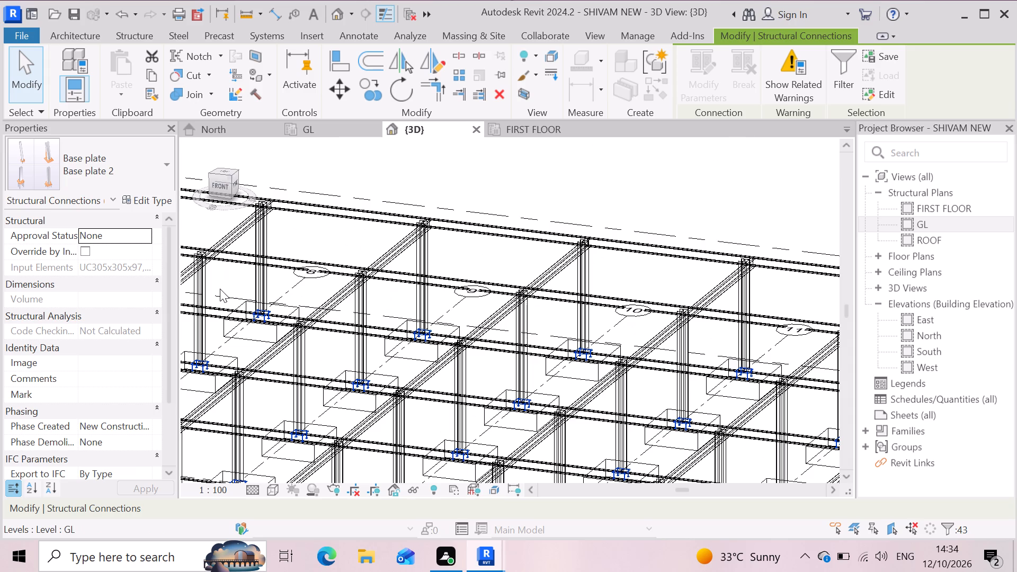
scroll(226, 287, "up", 4)
scroll(485, 315, "down", 4)
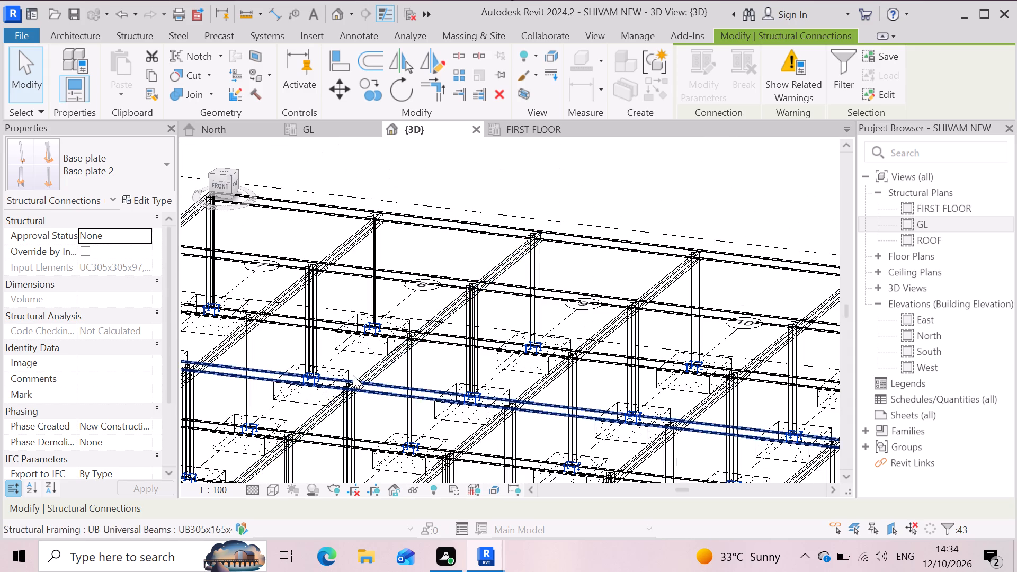
Examine the base plates at the footings around grids 7 and 8 in 3D, then clear the connection selection.
scroll(354, 372, "up", 3)
scroll(286, 415, "up", 4)
scroll(567, 316, "down", 4)
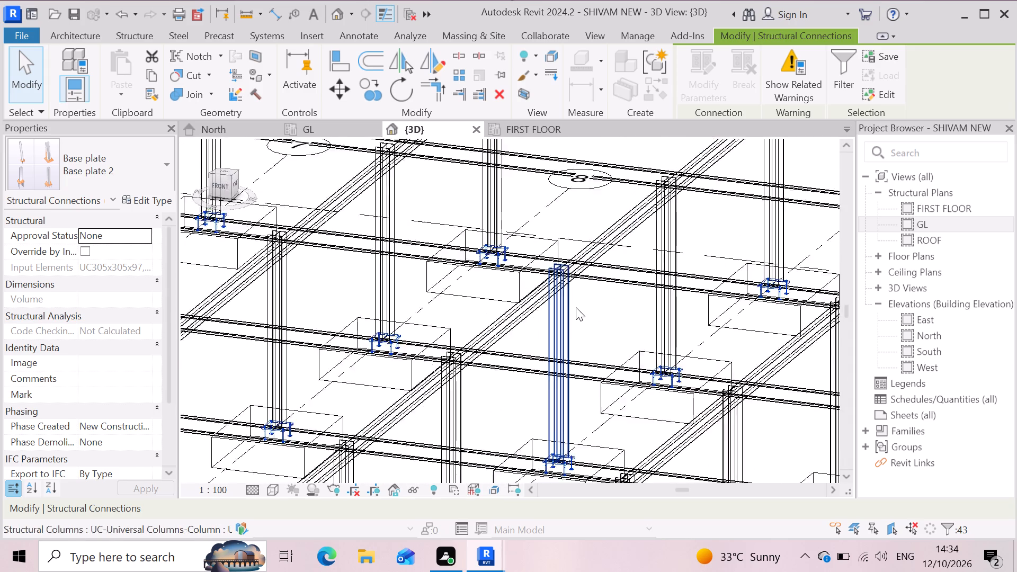
scroll(576, 307, "down", 4)
scroll(334, 320, "up", 10)
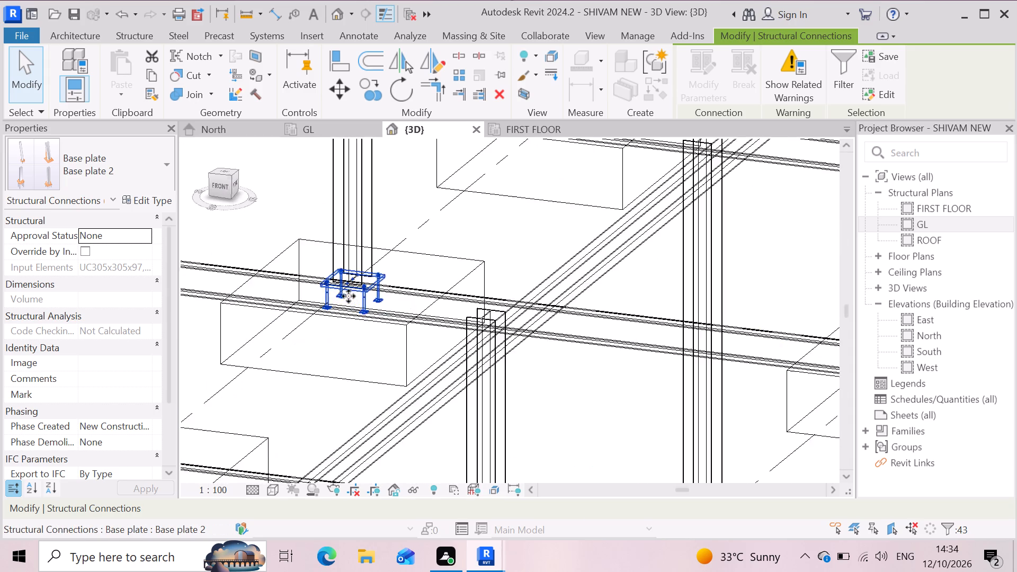
scroll(349, 296, "up", 8)
scroll(379, 323, "down", 4)
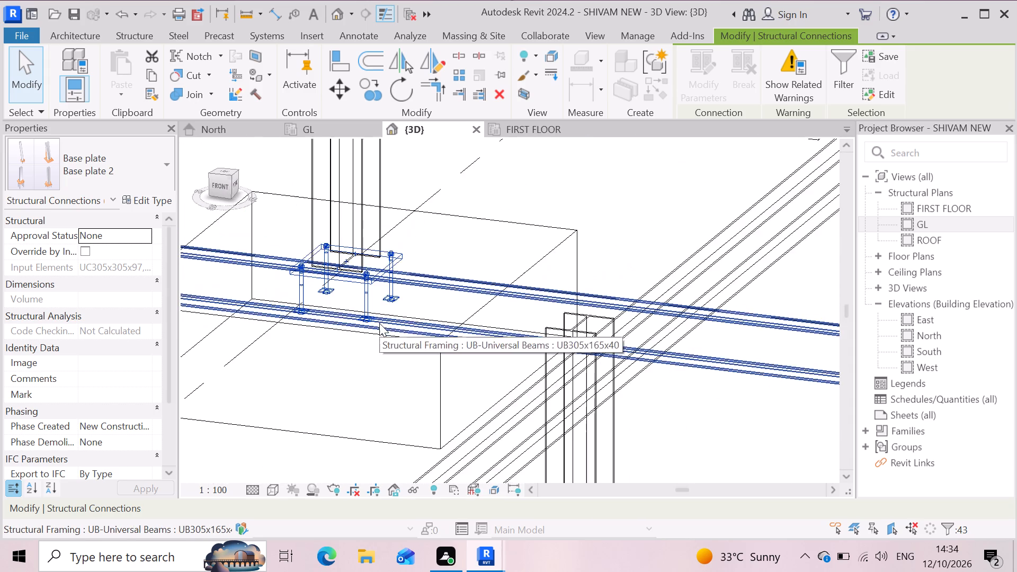
scroll(379, 323, "down", 14)
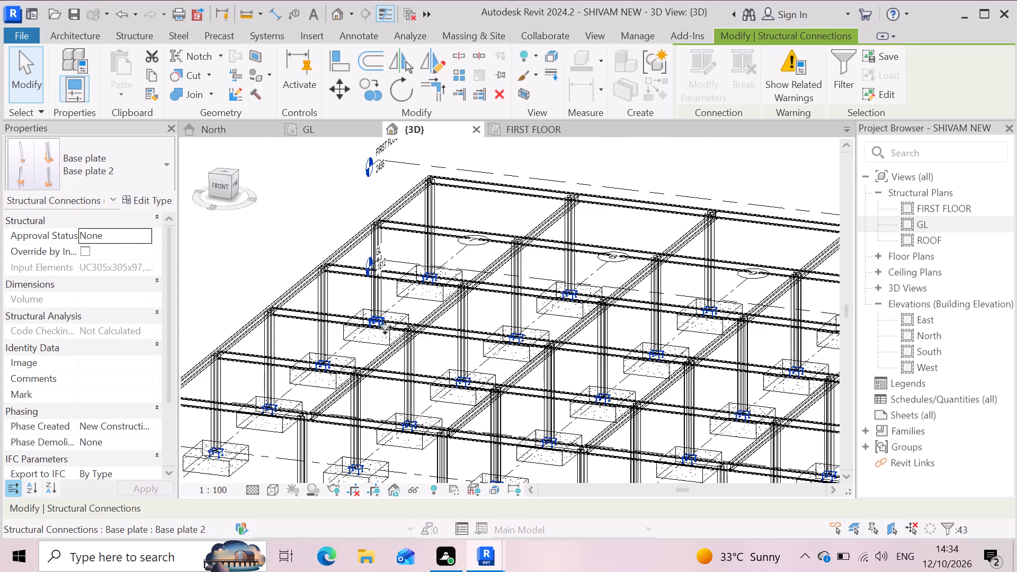
scroll(387, 326, "down", 4)
key("Escape")
scroll(388, 333, "down", 2)
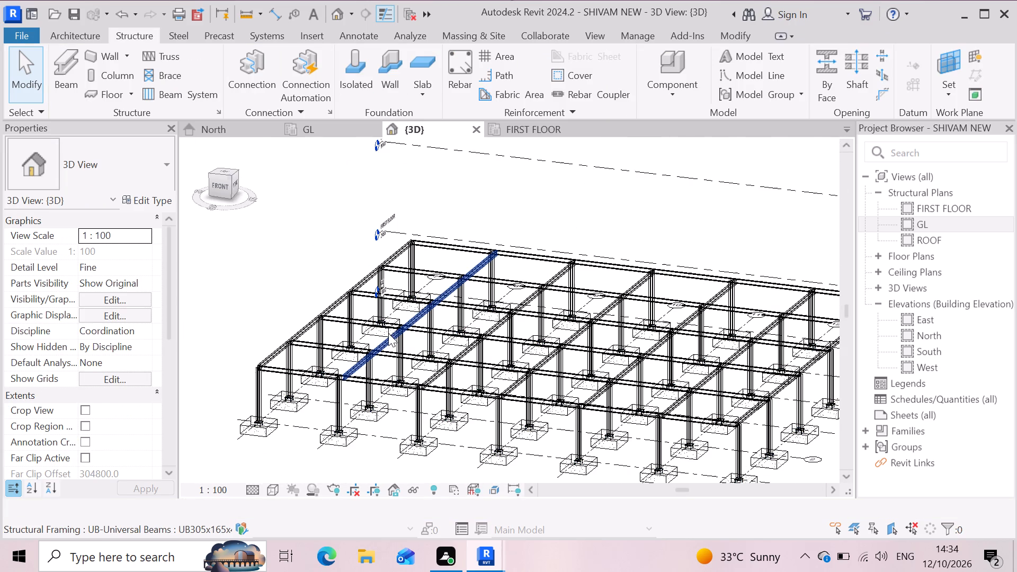
scroll(388, 333, "down", 4)
key("Escape")
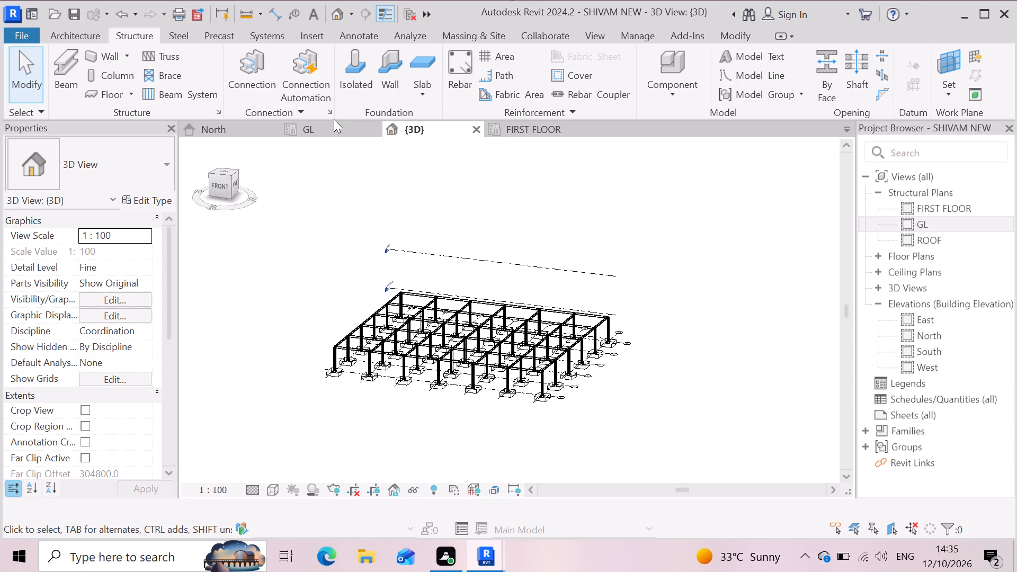
Review the base plates at the front-row footings along grid 1 in the 3D view.
scroll(401, 400, "up", 3)
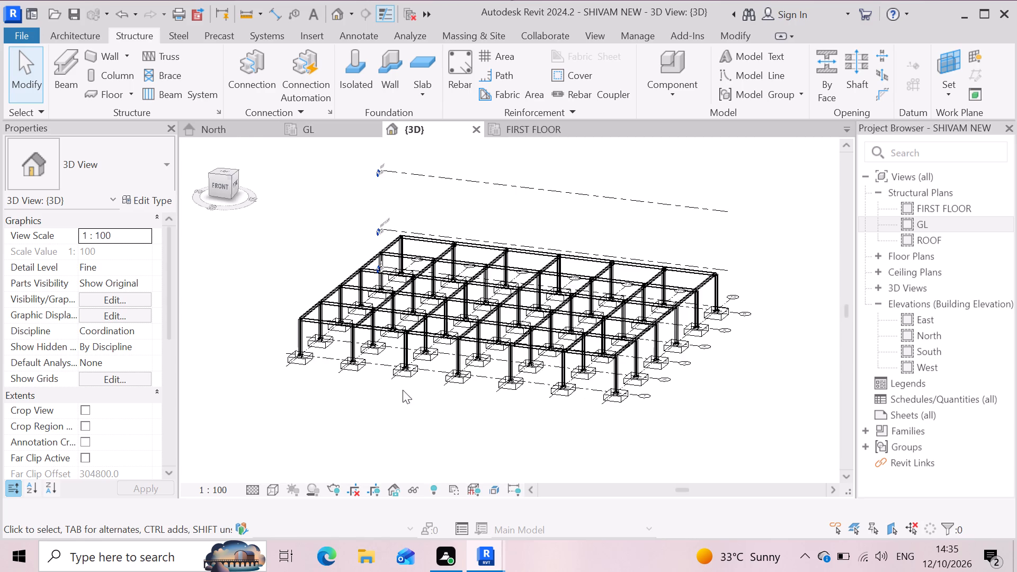
scroll(407, 330, "up", 12)
scroll(413, 333, "down", 3)
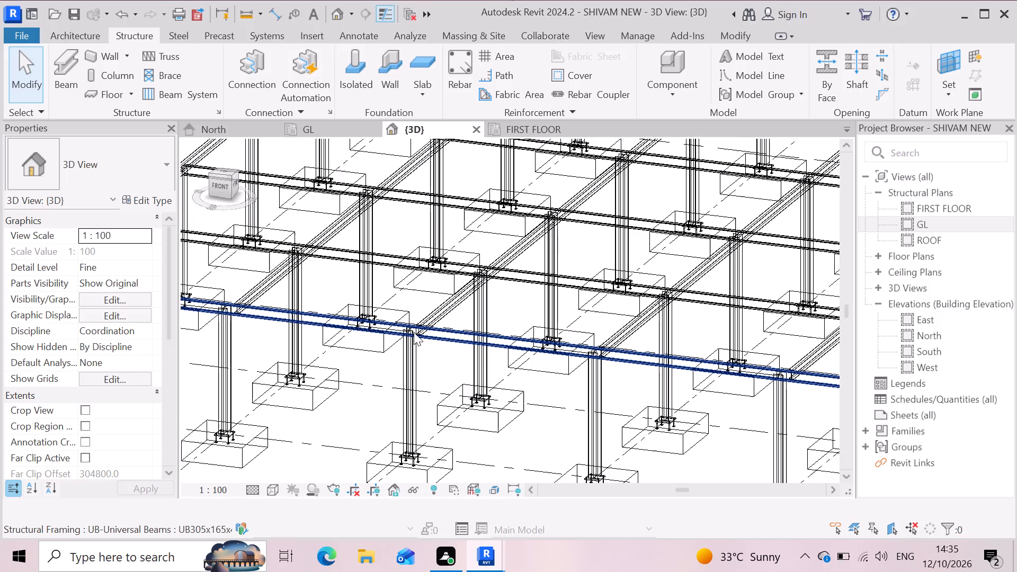
scroll(409, 455, "up", 3)
scroll(530, 335, "down", 4)
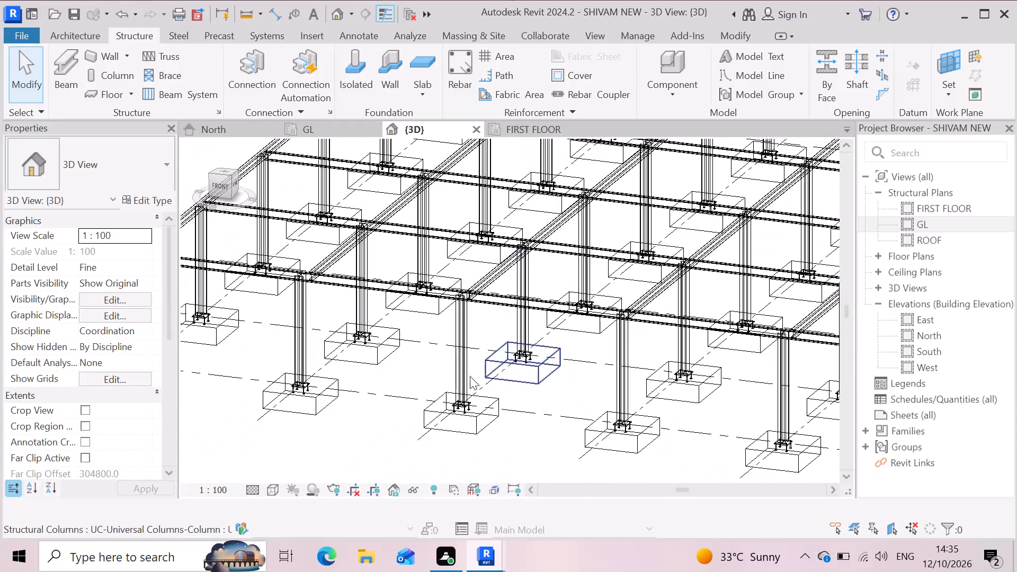
scroll(449, 382, "up", 2)
scroll(459, 360, "down", 11)
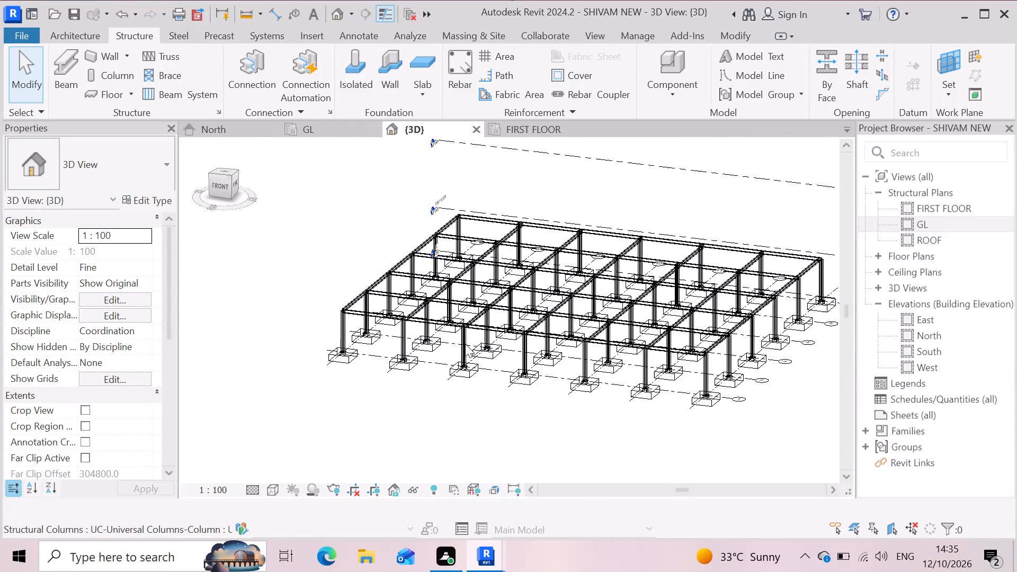
scroll(612, 372, "up", 3)
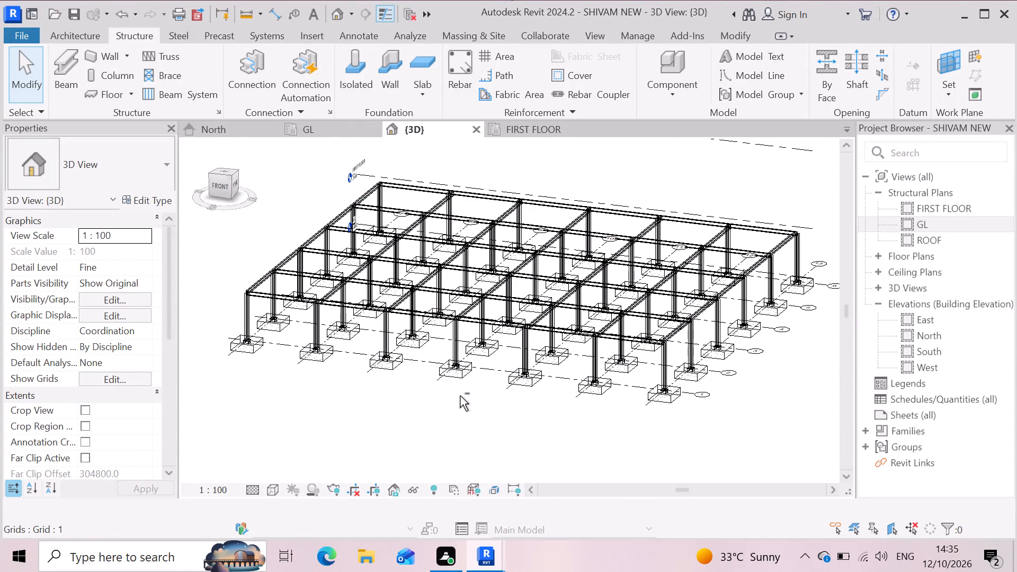
Examine the frame from its front-left side in 3D, focusing on the corner column and its base plate.
middle_click_drag(459, 396, 582, 366, "shift")
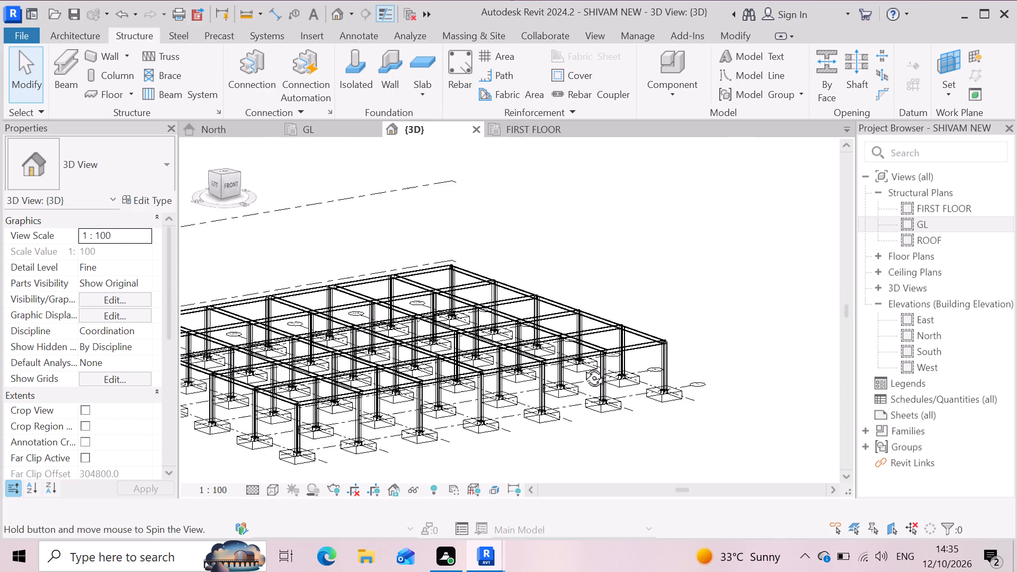
middle_click_drag(582, 366, 576, 390, "shift")
scroll(577, 392, "up", 1, "shift")
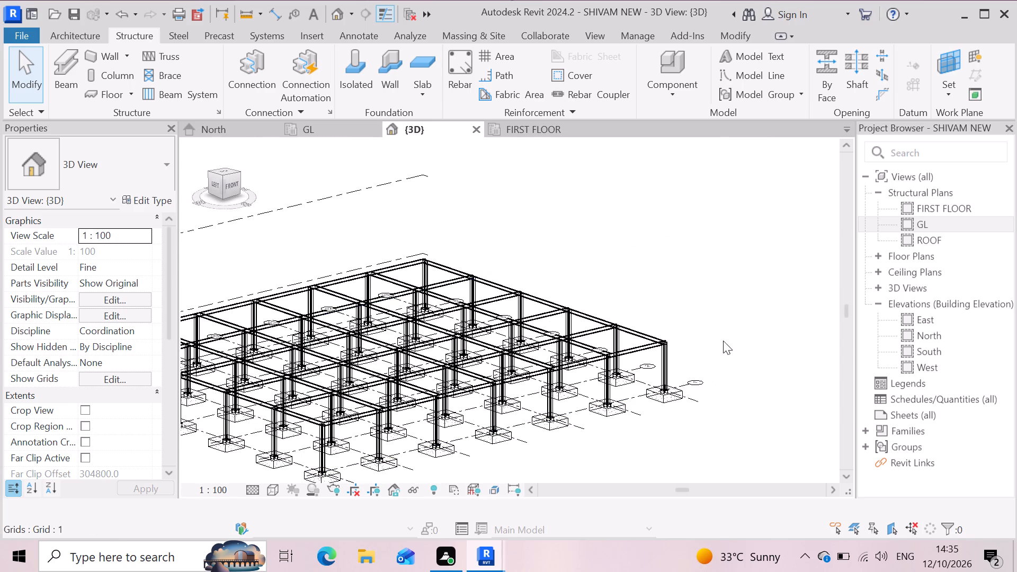
scroll(726, 330, "down", 4)
scroll(477, 413, "up", 6)
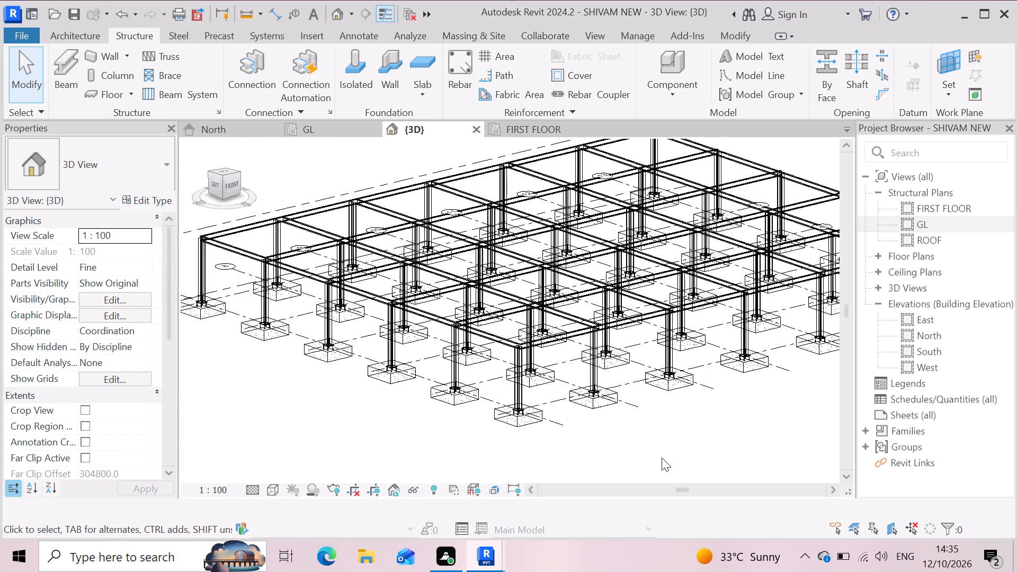
scroll(523, 423, "up", 4)
scroll(501, 383, "up", 3)
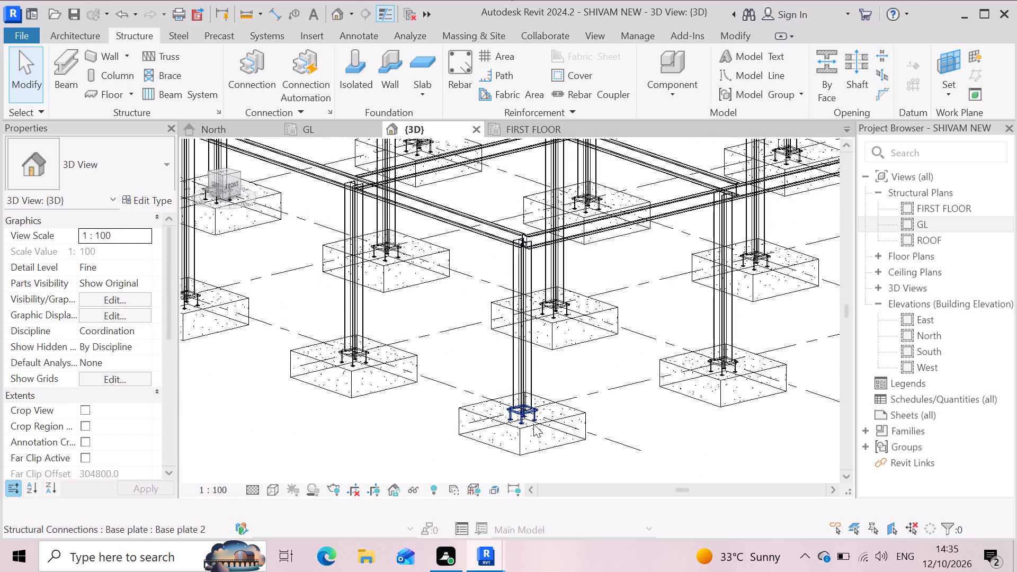
scroll(523, 303, "up", 4)
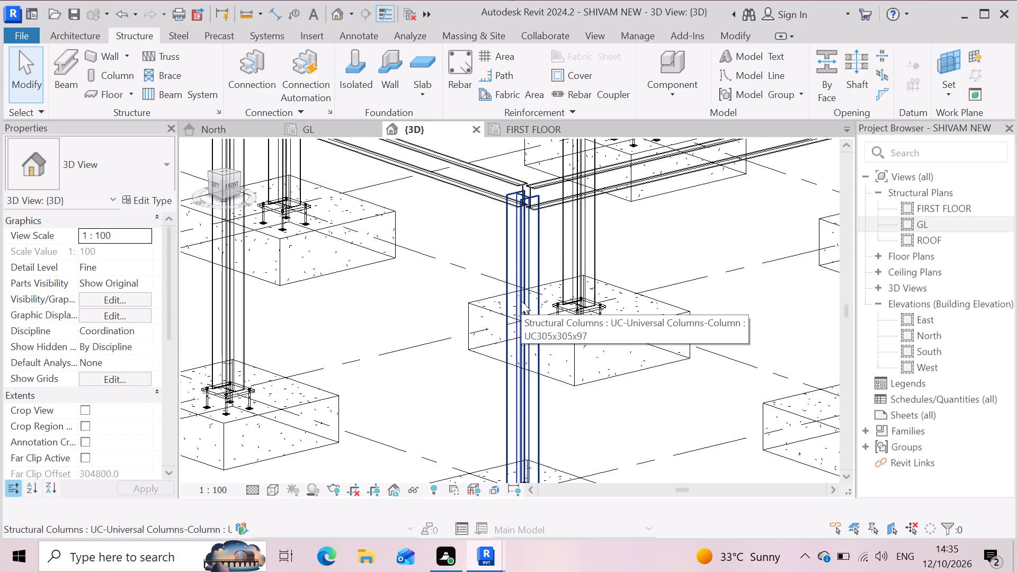
Add a structural connection between the front corner UC305x305x97 column and the first-floor edge beam framing into its top.
left_click(521, 299)
scroll(627, 355, "down", 5)
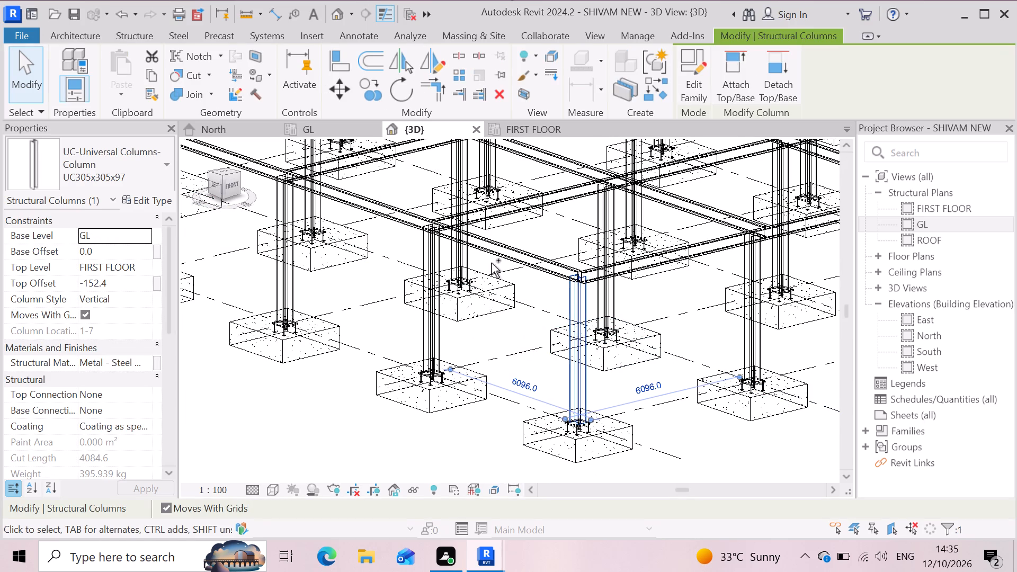
left_click(502, 247, "ctrl")
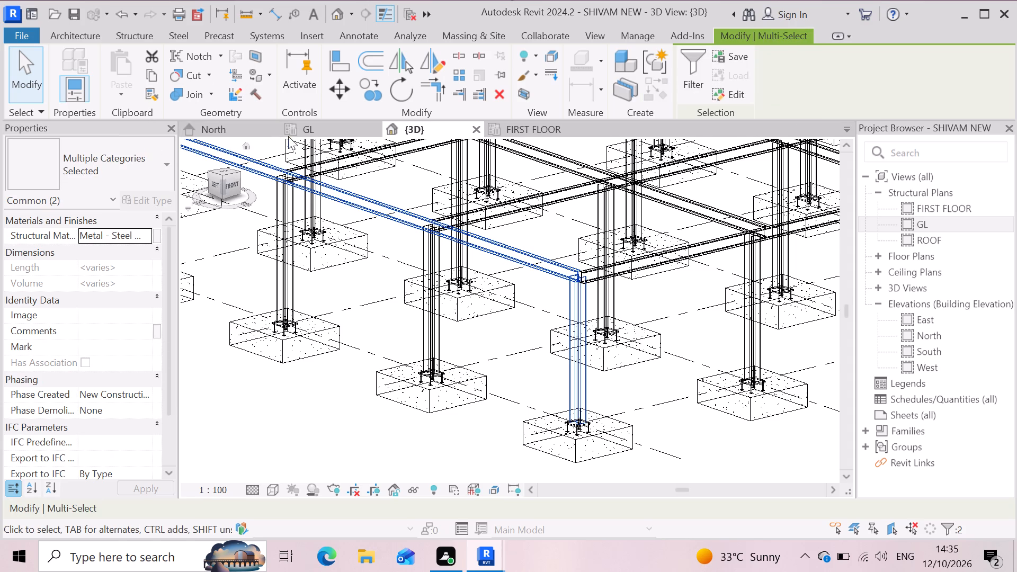
left_click(138, 40)
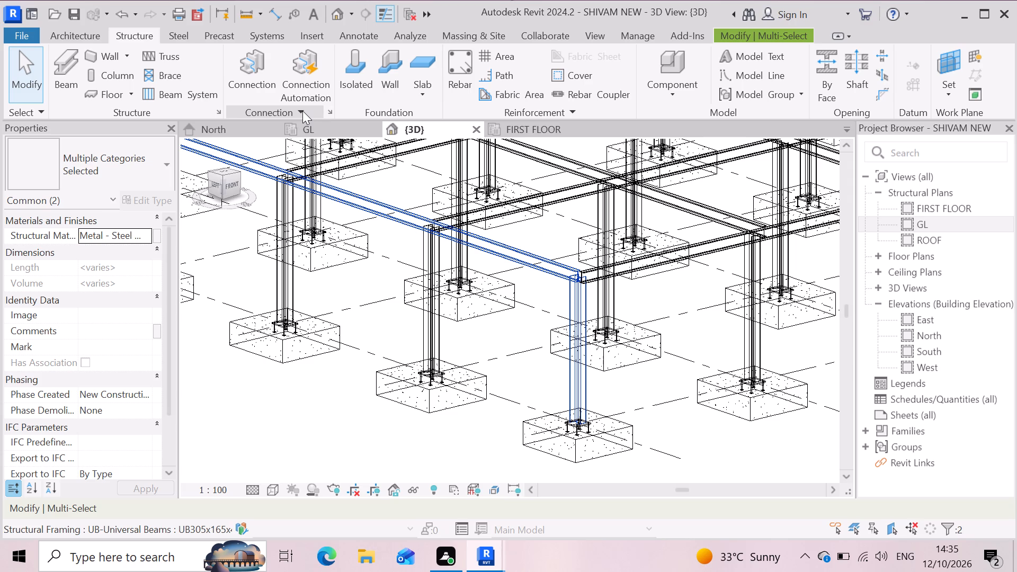
left_click(302, 110)
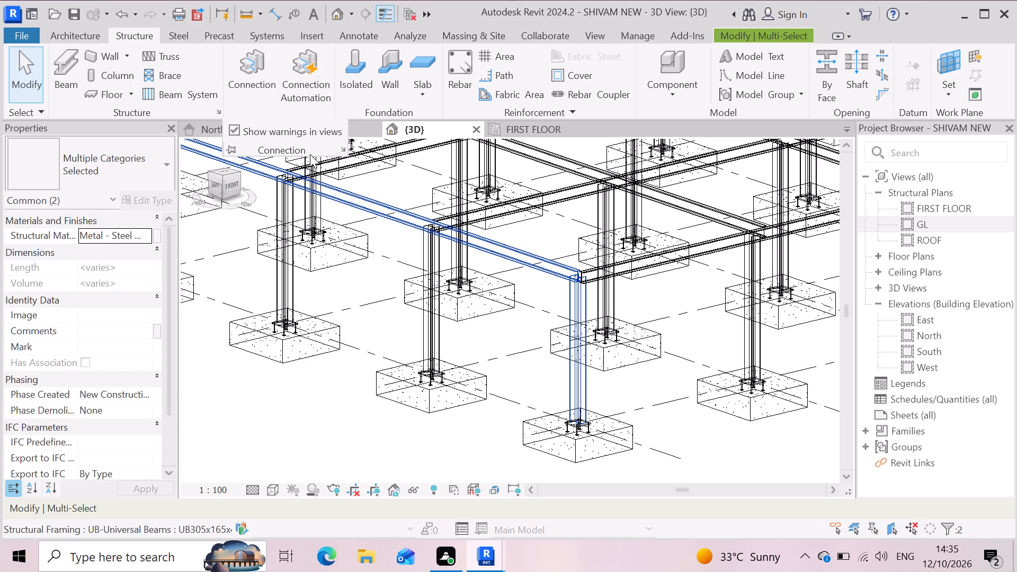
left_click(265, 83)
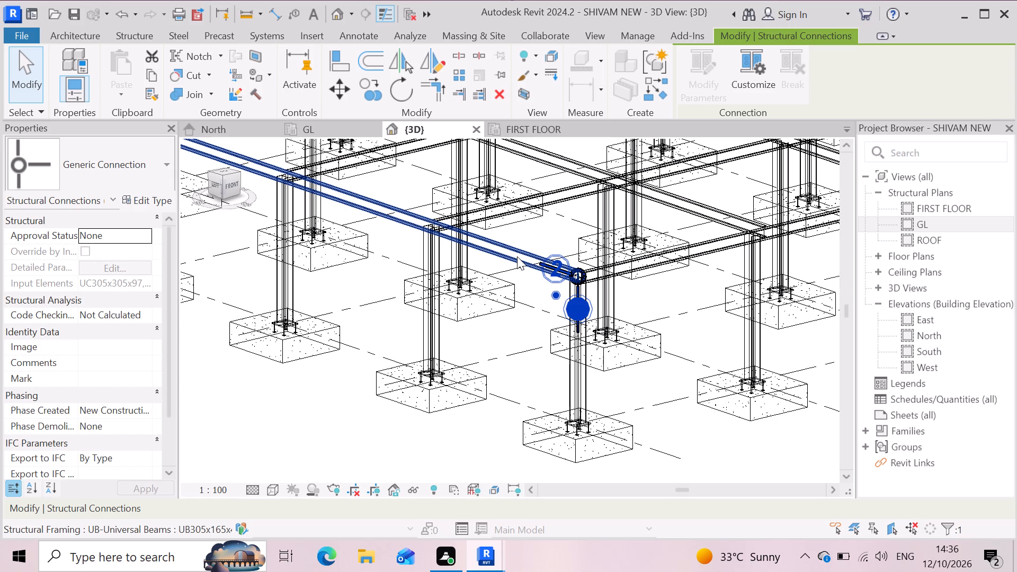
Change the new corner beam-to-column connection from Generic Connection to the Platform T type.
left_click(165, 165)
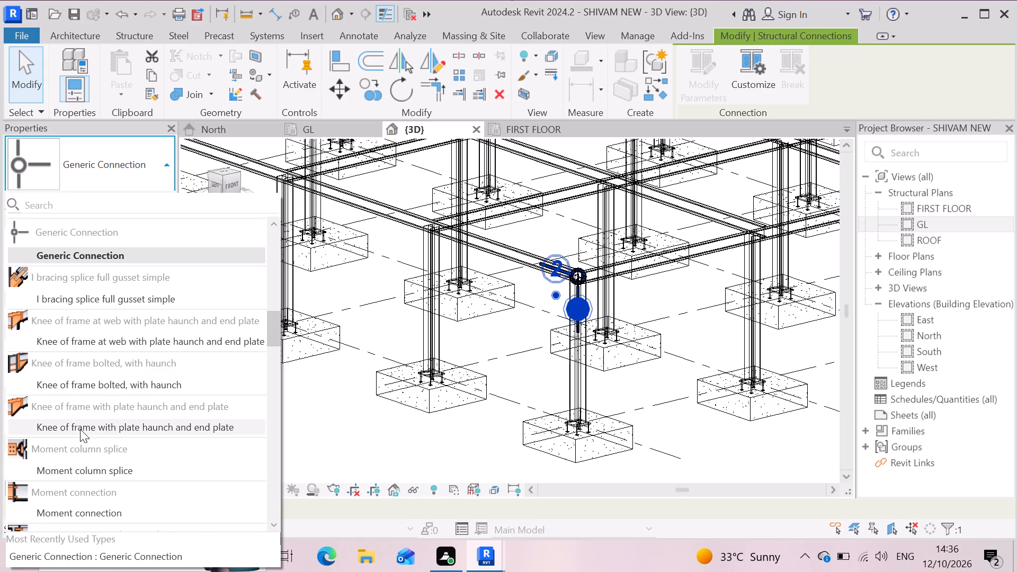
scroll(102, 371, "down", 3)
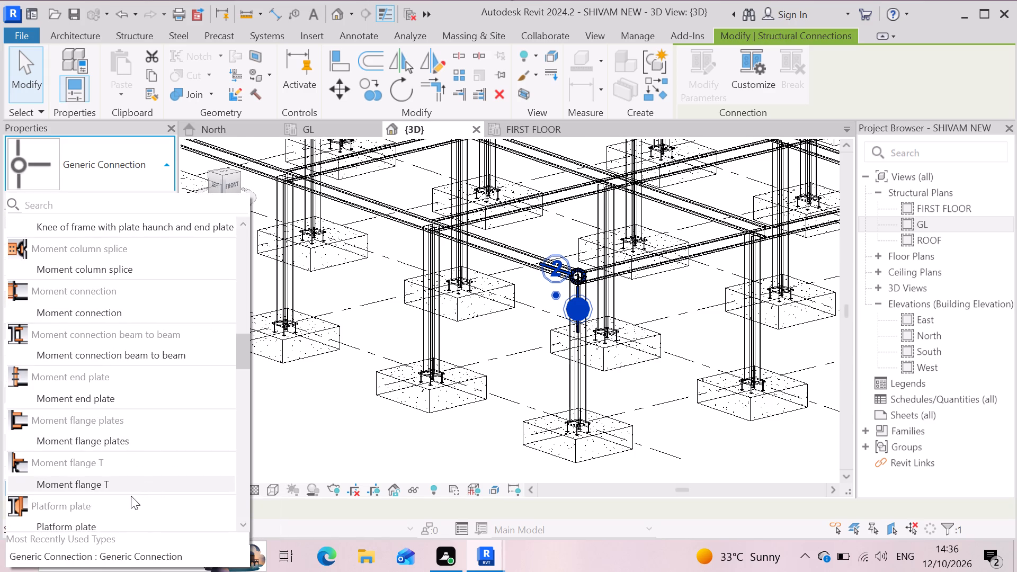
scroll(159, 438, "down", 4)
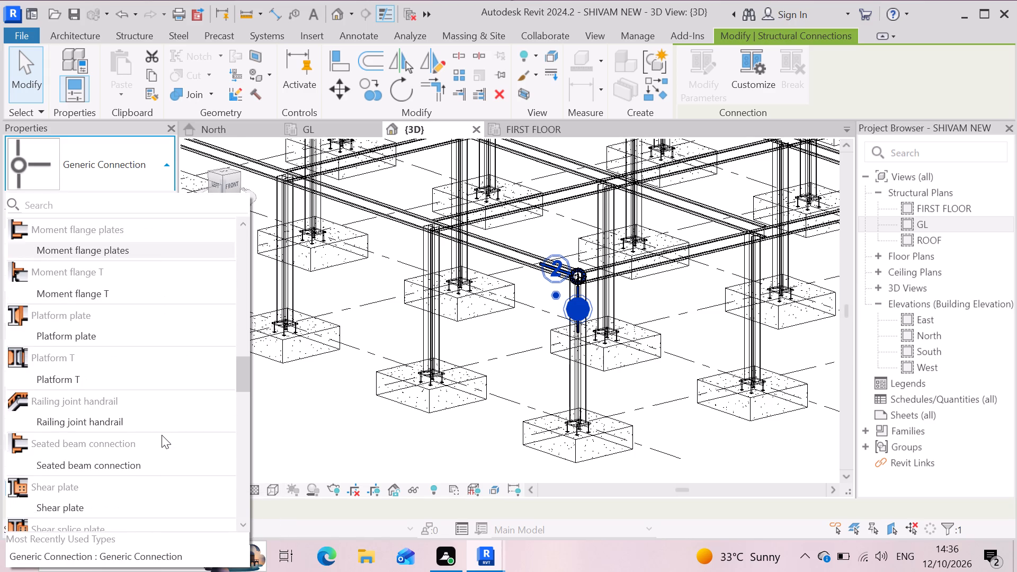
scroll(162, 435, "down", 4)
scroll(115, 425, "down", 4)
scroll(154, 443, "down", 11)
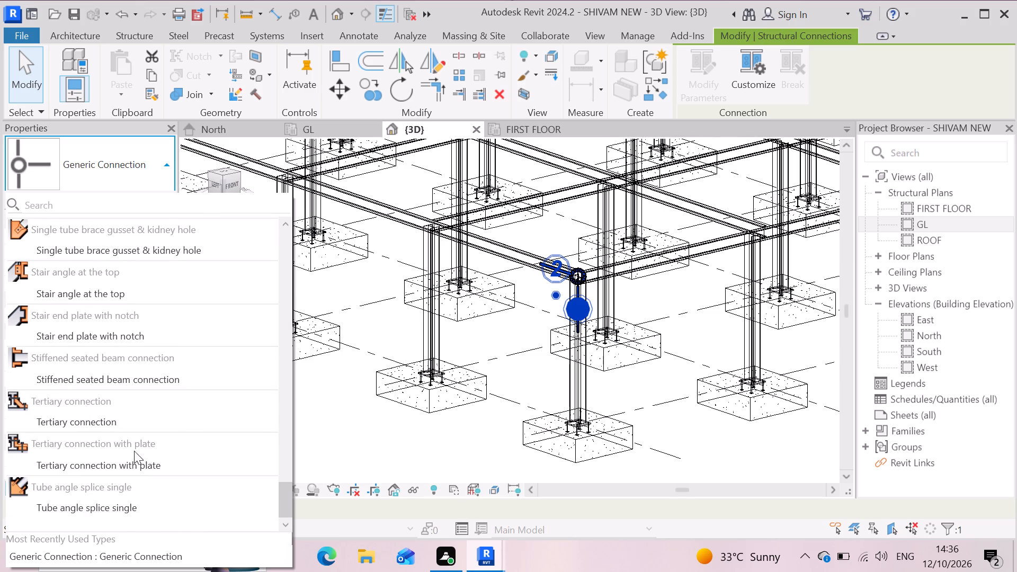
scroll(140, 448, "down", 4)
scroll(141, 446, "up", 16)
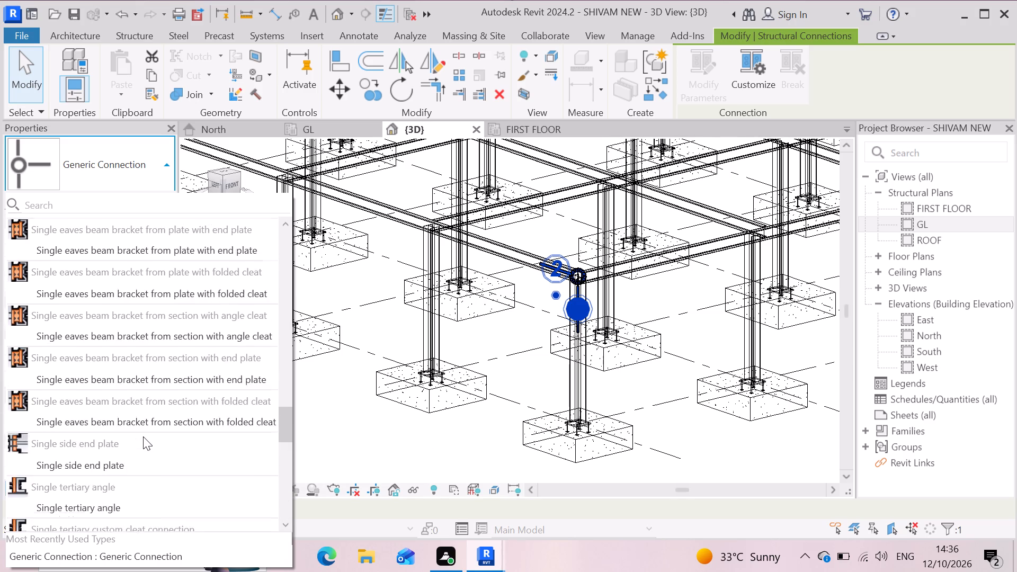
scroll(143, 436, "up", 19)
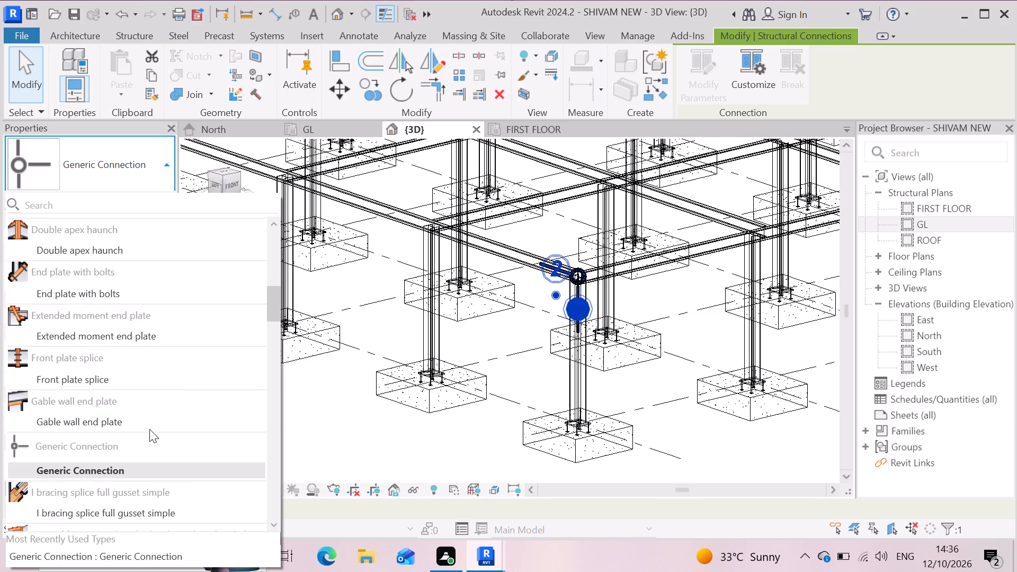
scroll(149, 429, "up", 12)
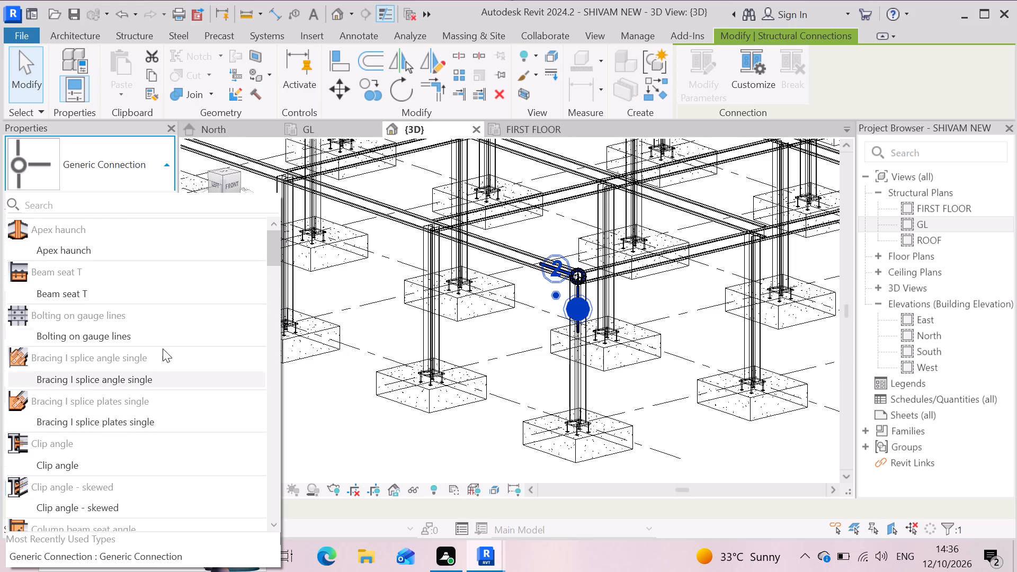
scroll(188, 313, "down", 2)
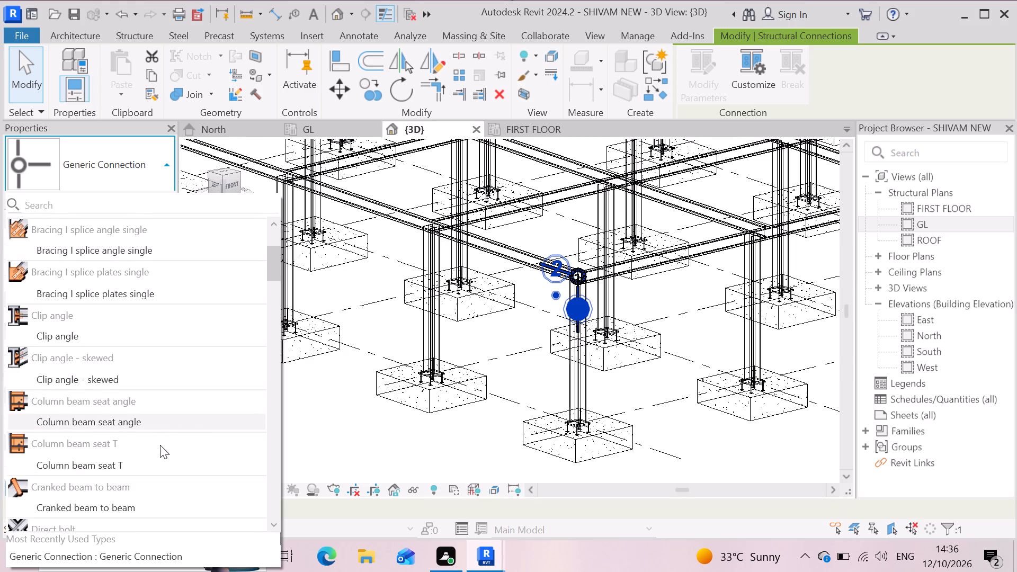
scroll(160, 444, "down", 2)
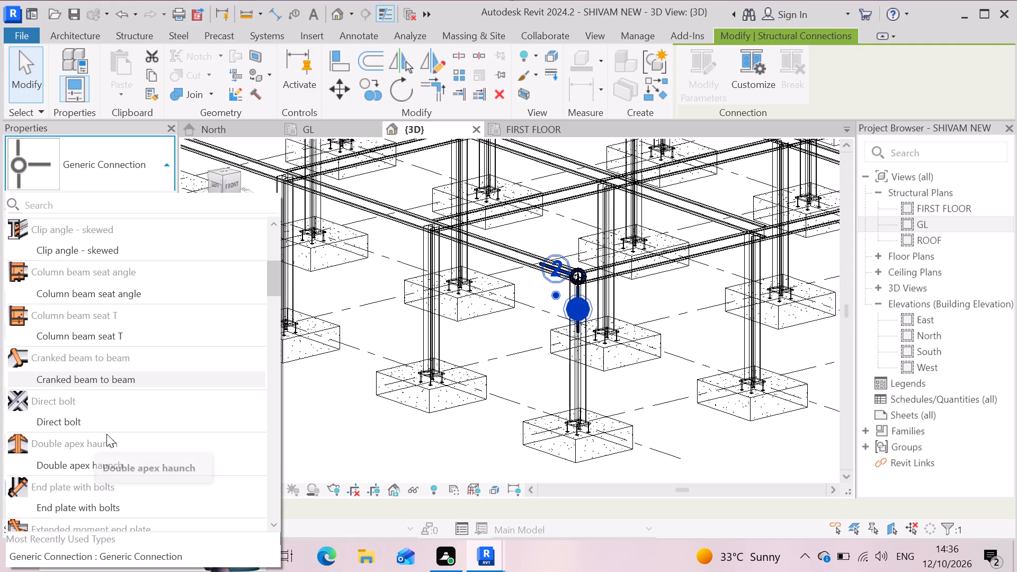
scroll(106, 434, "down", 3)
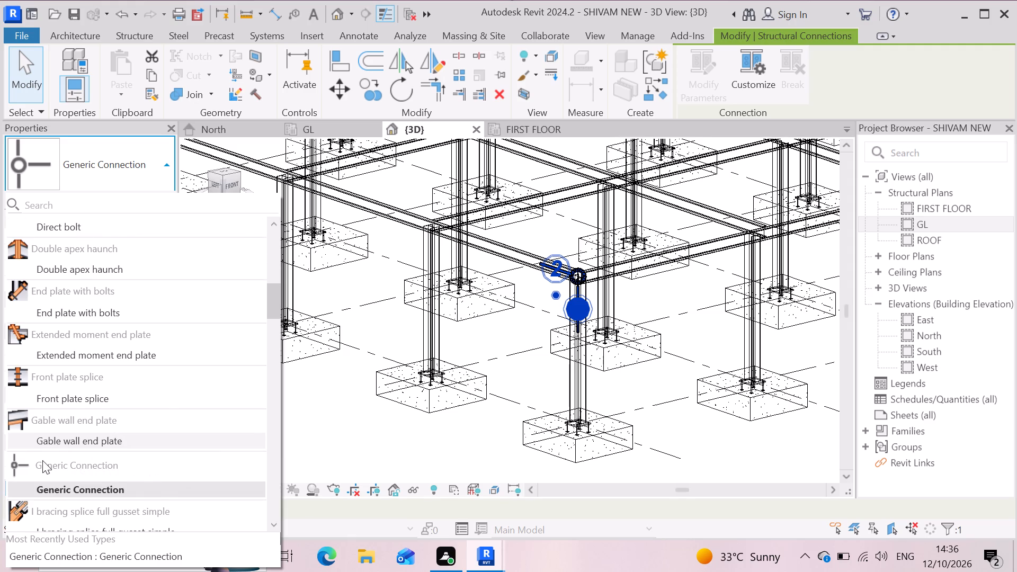
scroll(50, 446, "down", 2)
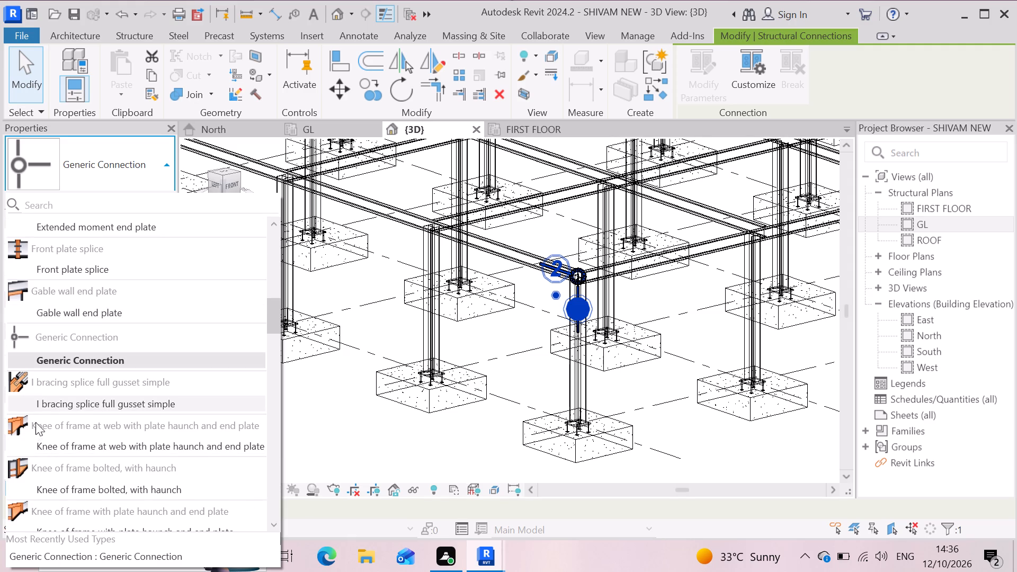
scroll(73, 457, "down", 2)
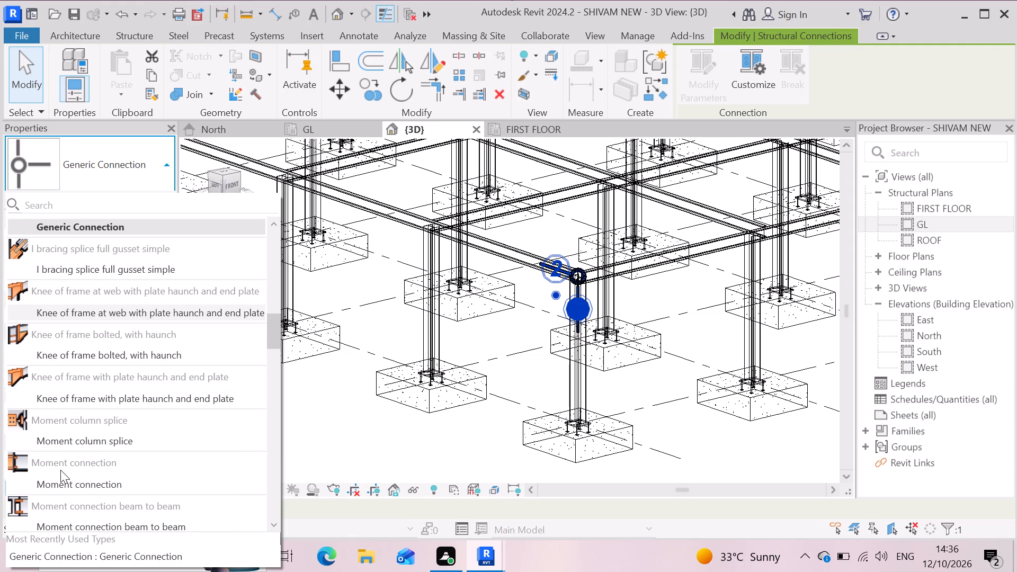
scroll(60, 470, "down", 3)
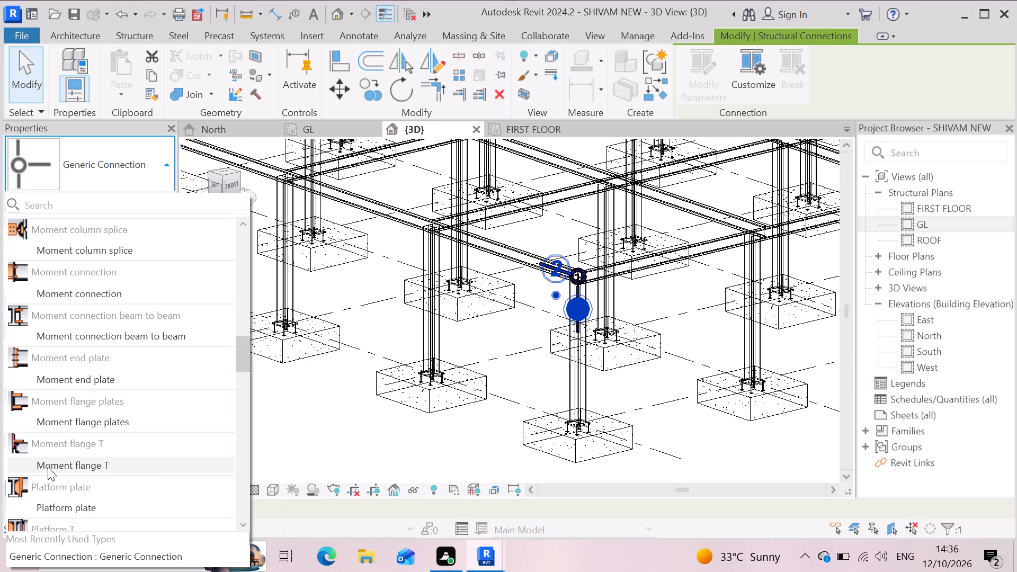
scroll(75, 444, "down", 1)
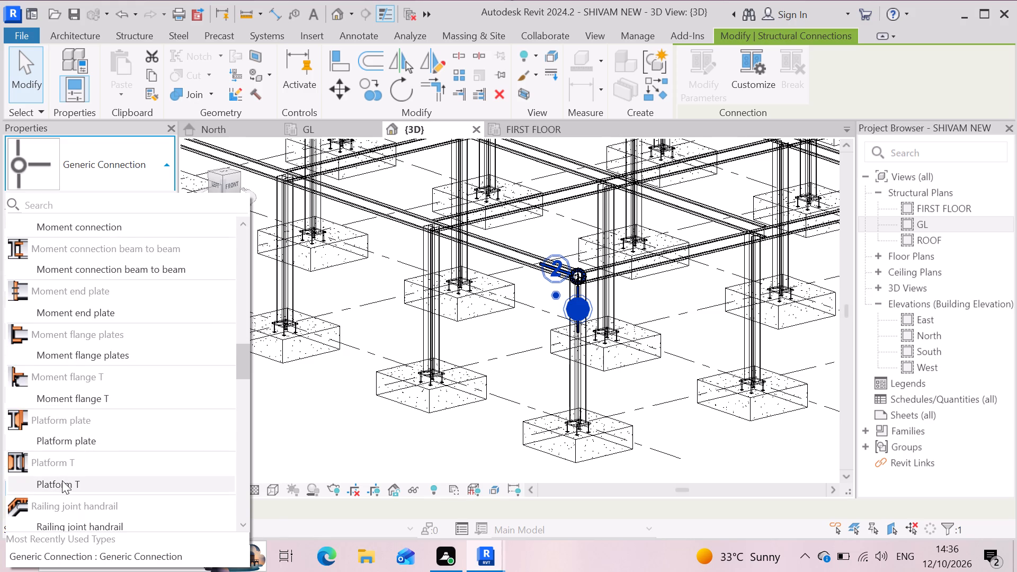
left_click(62, 480)
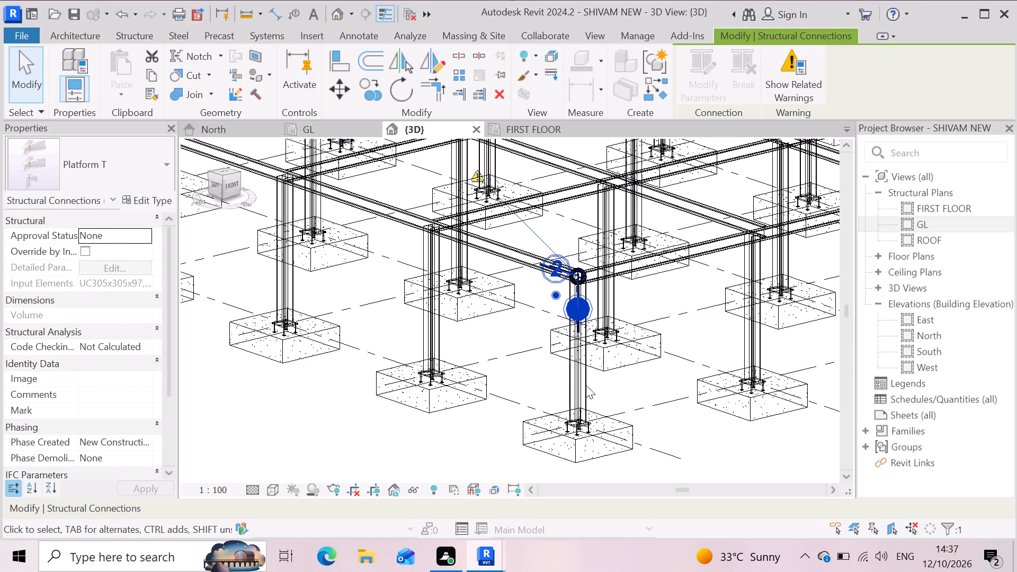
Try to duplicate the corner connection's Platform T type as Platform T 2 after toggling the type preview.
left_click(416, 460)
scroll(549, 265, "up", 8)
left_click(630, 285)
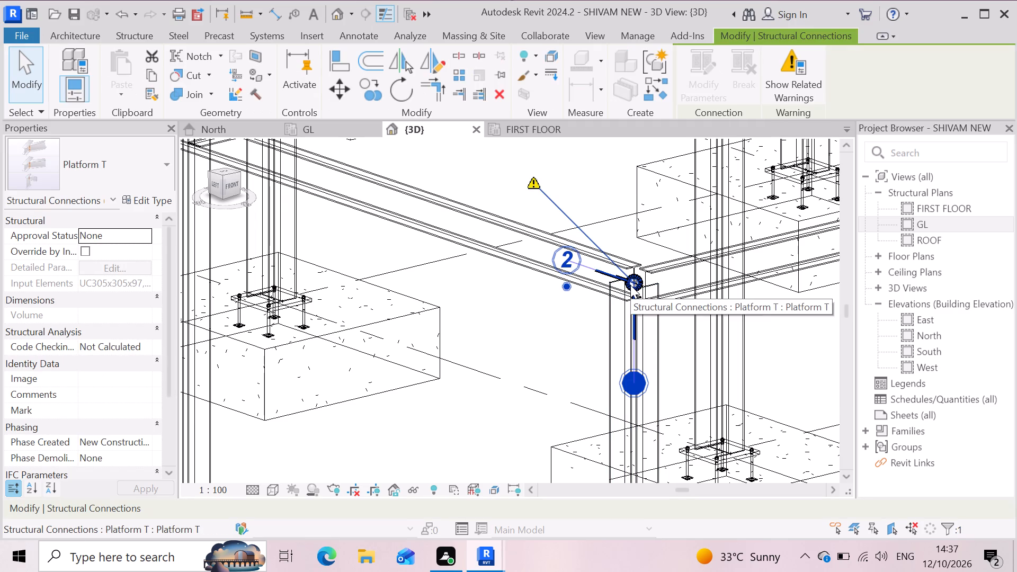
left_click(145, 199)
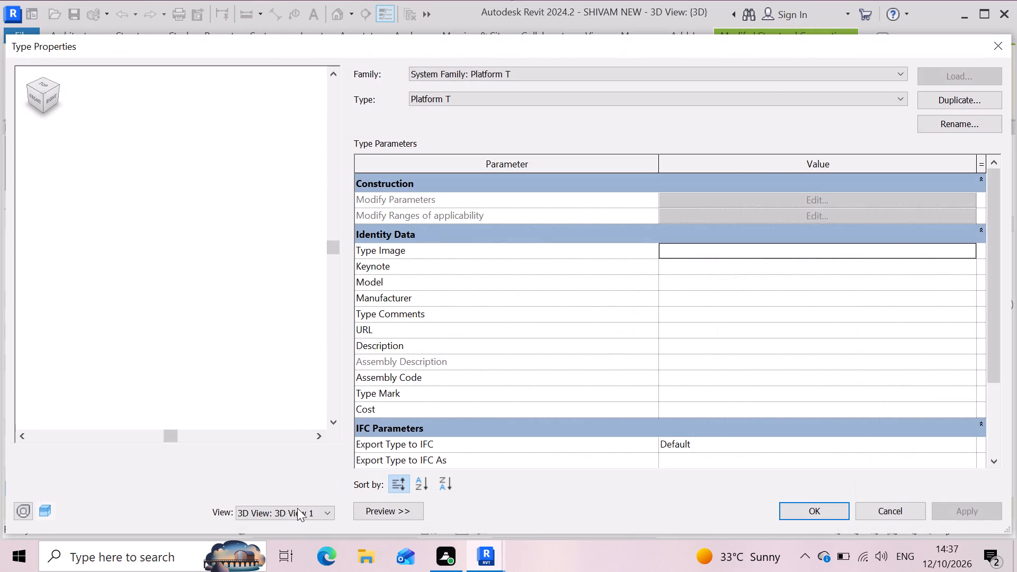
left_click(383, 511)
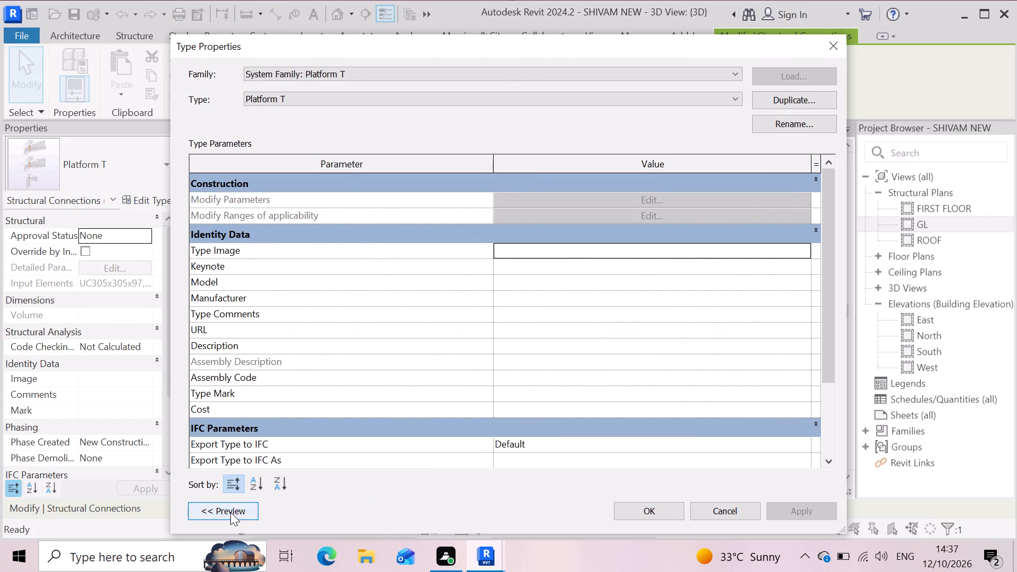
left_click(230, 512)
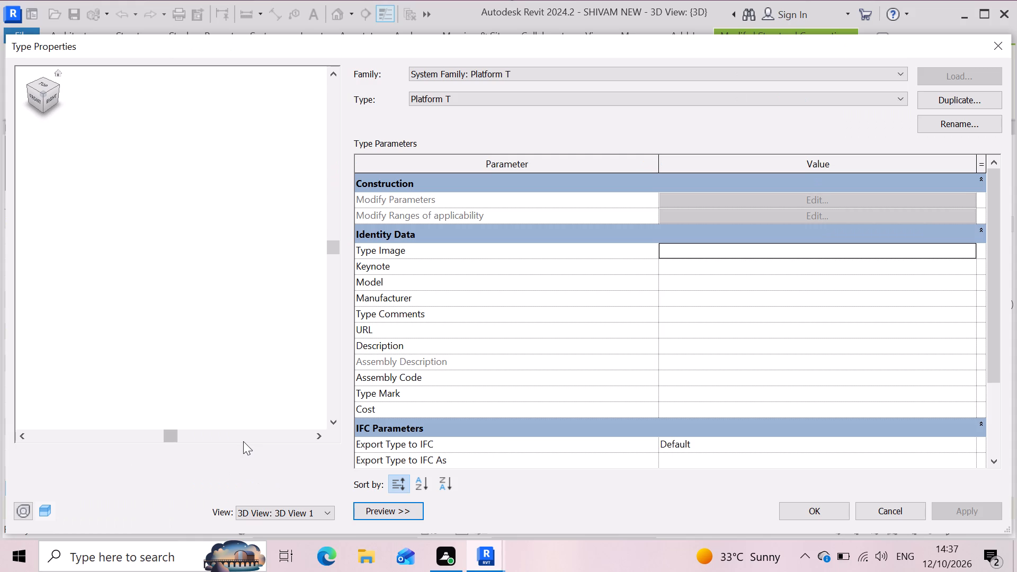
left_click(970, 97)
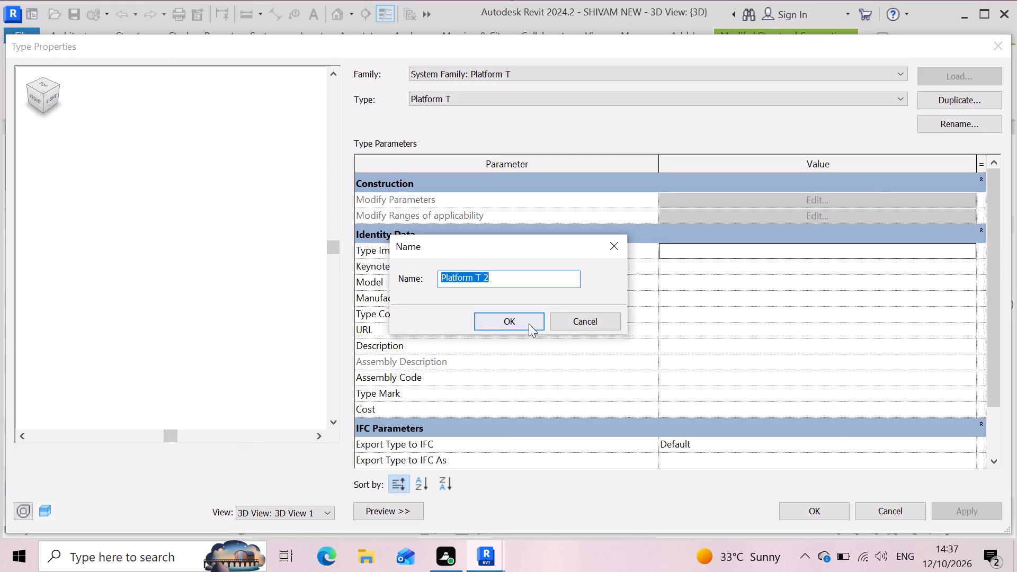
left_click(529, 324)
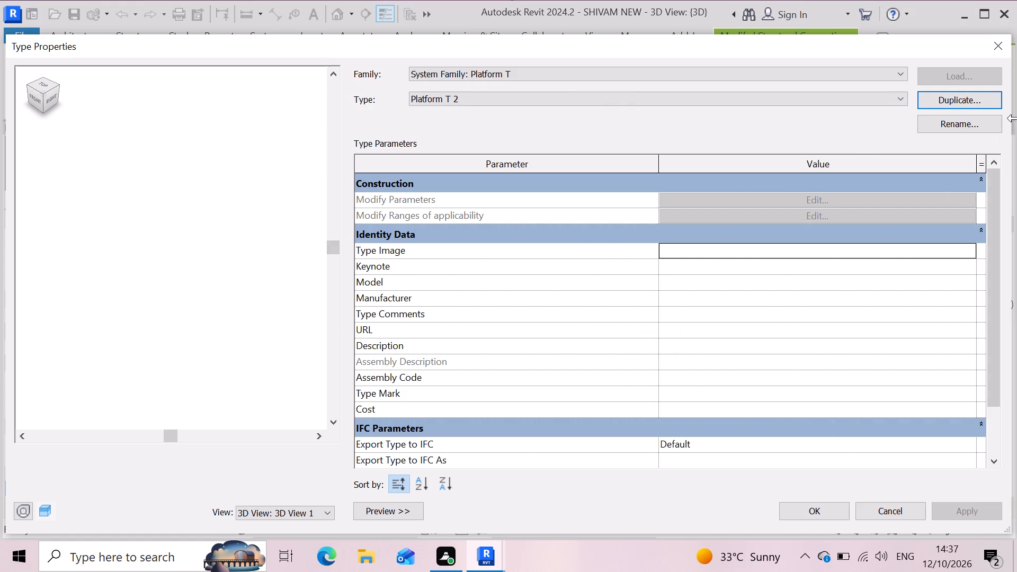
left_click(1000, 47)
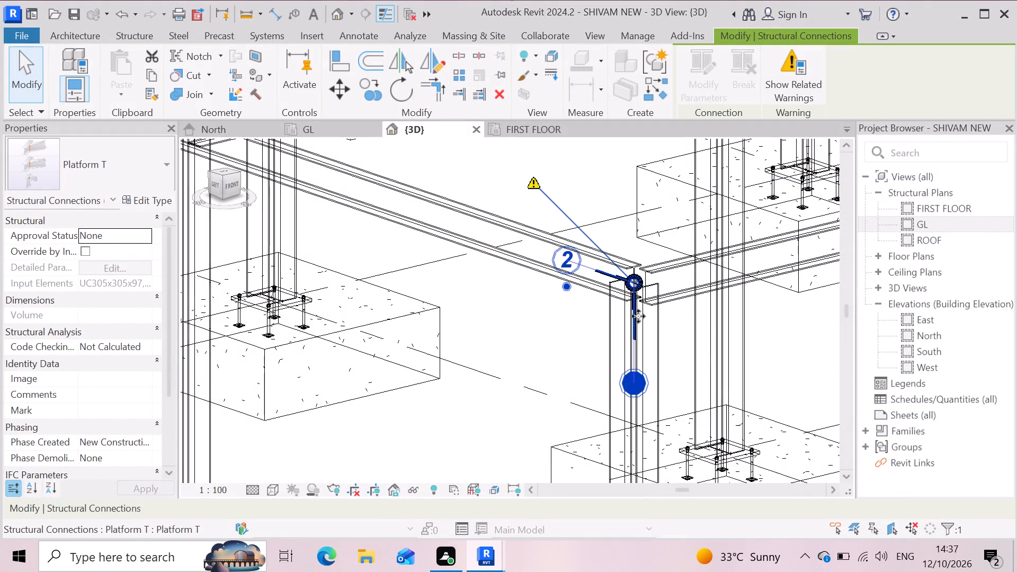
Duplicate the corner connection's Platform T type again with the name Platform T 2.
left_click(637, 285)
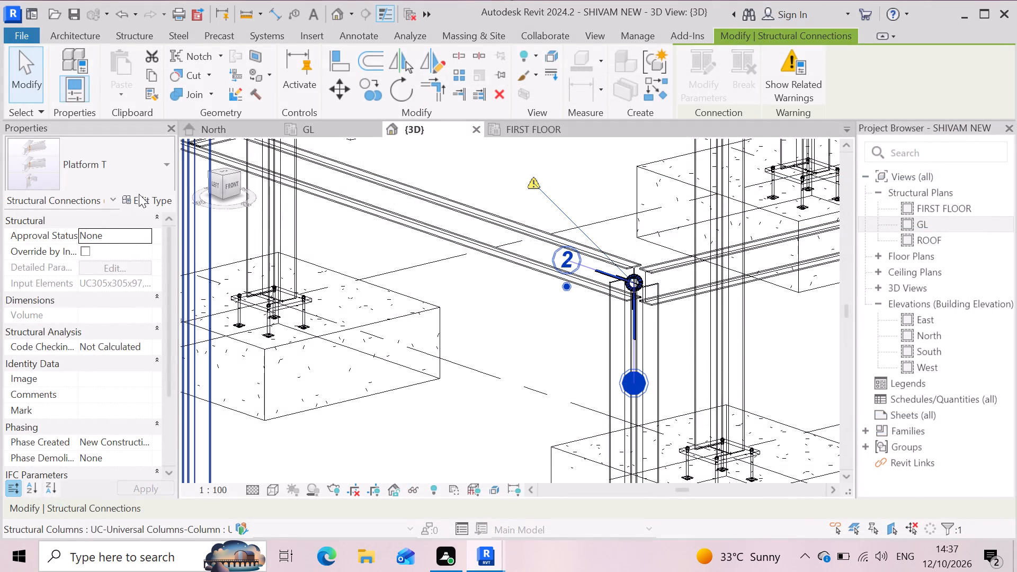
left_click(146, 195)
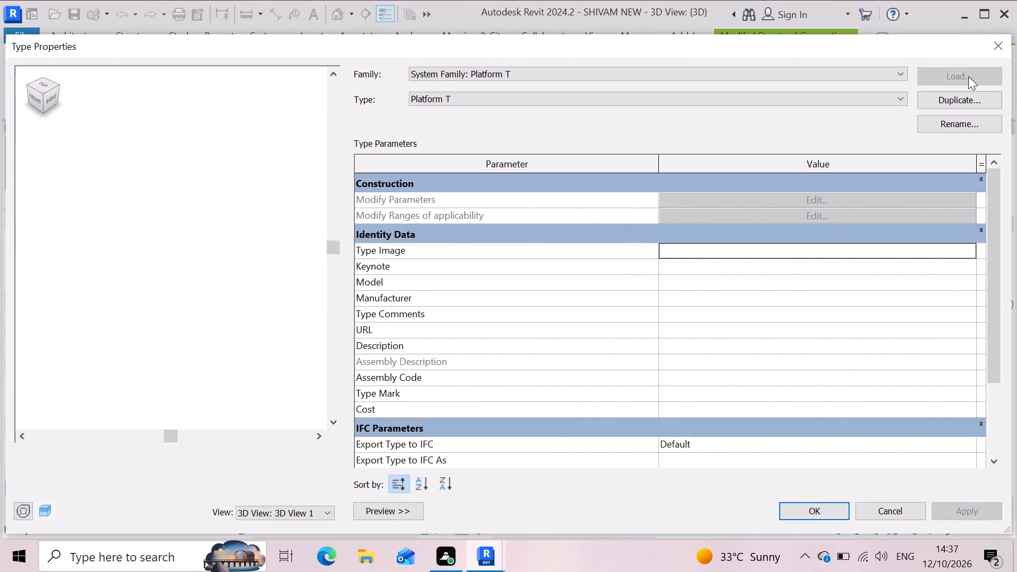
left_click(975, 103)
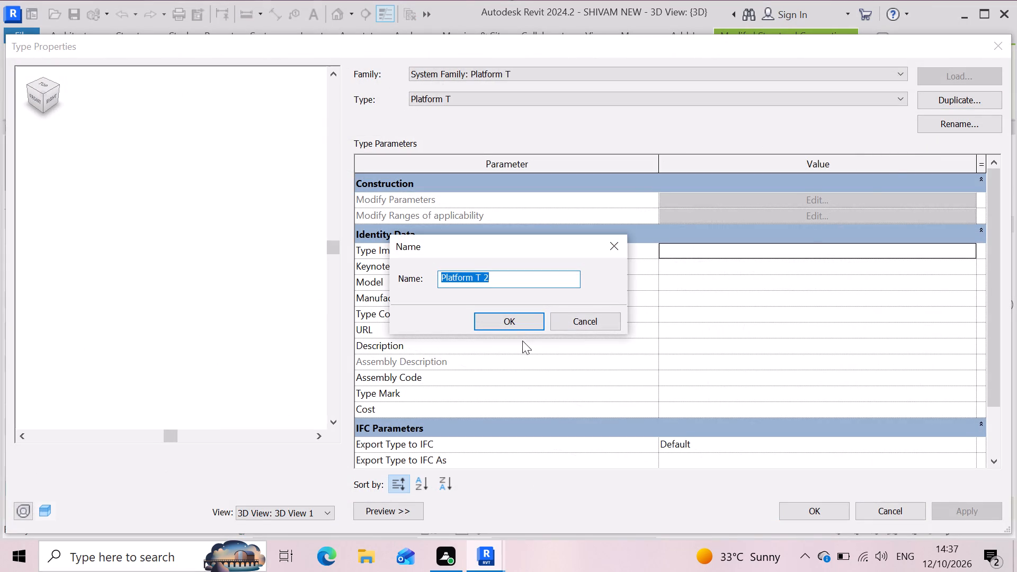
left_click(520, 326)
left_click(824, 191)
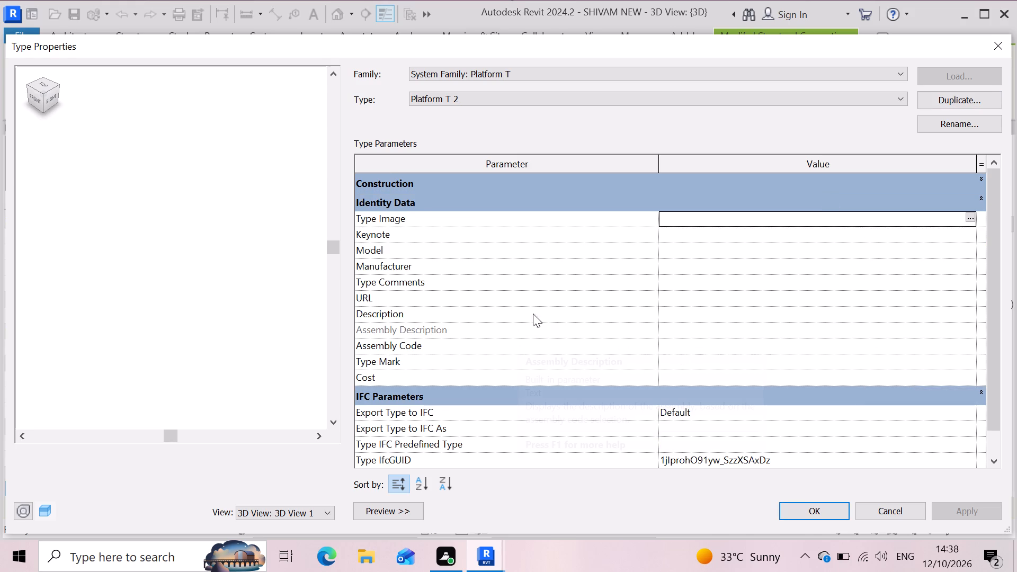
left_click(902, 156)
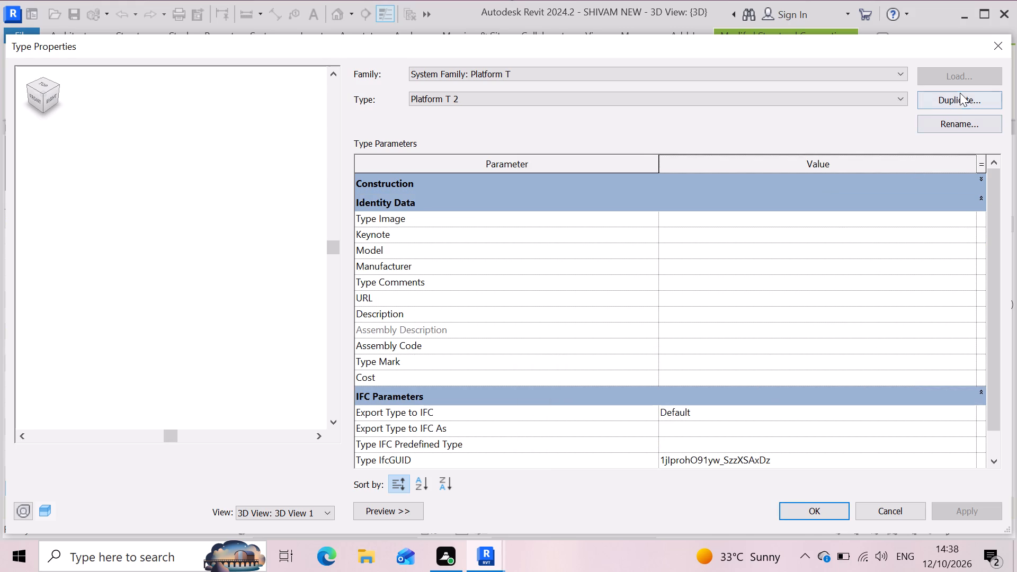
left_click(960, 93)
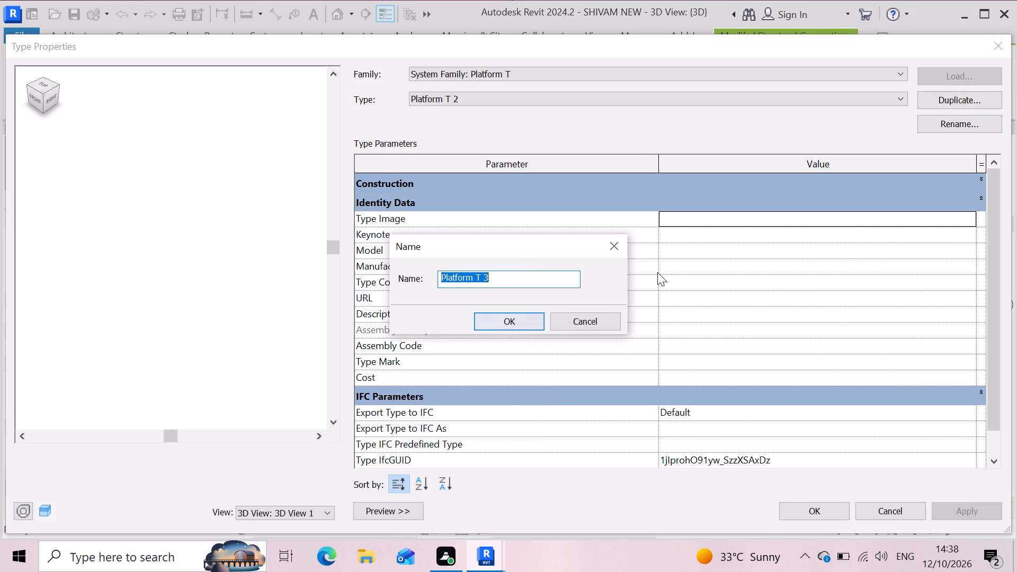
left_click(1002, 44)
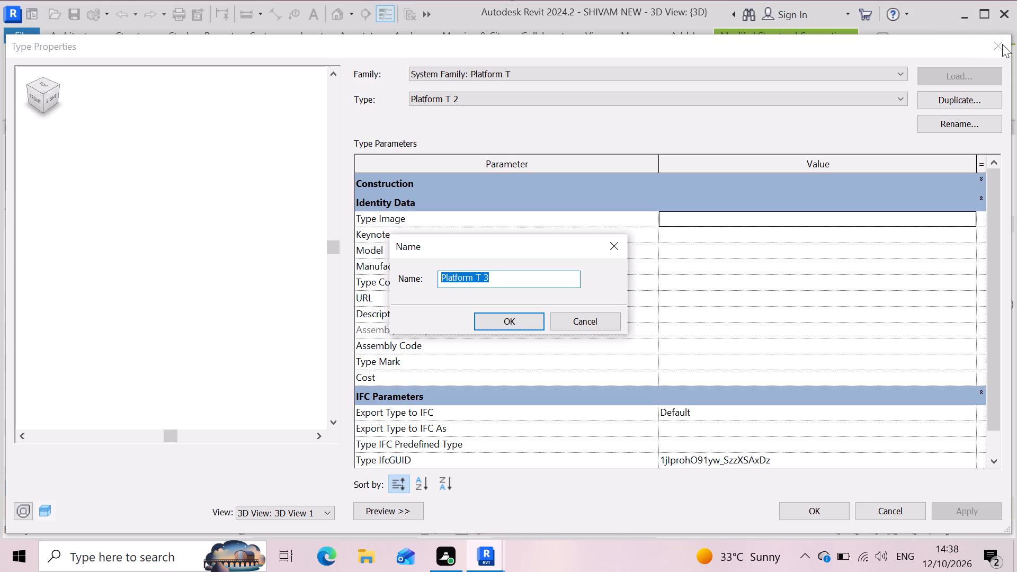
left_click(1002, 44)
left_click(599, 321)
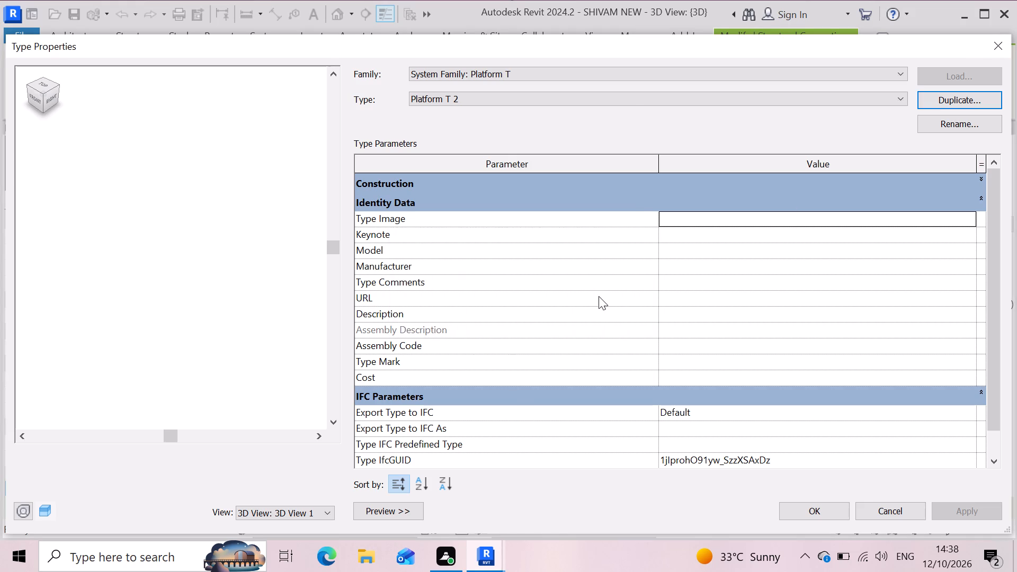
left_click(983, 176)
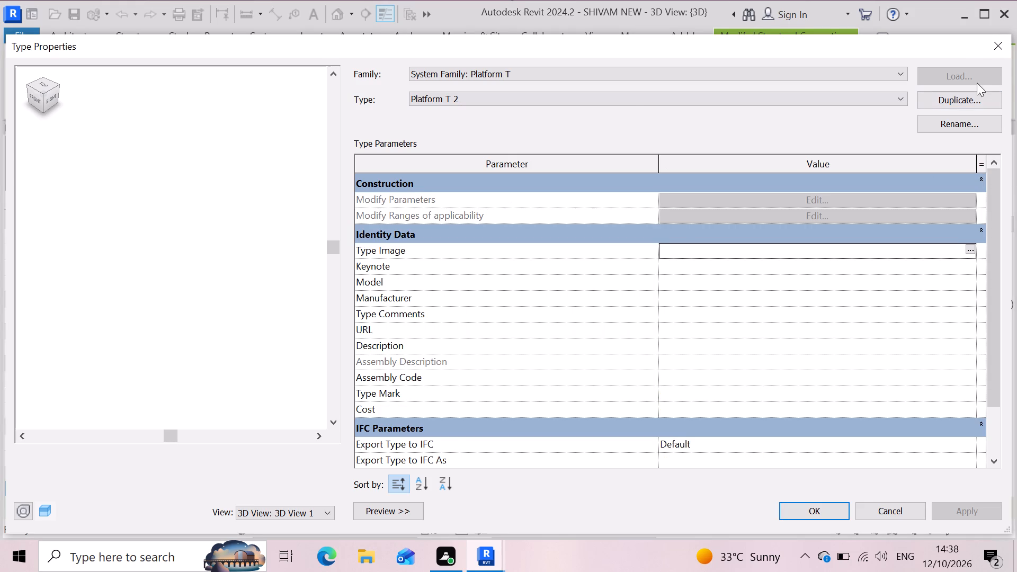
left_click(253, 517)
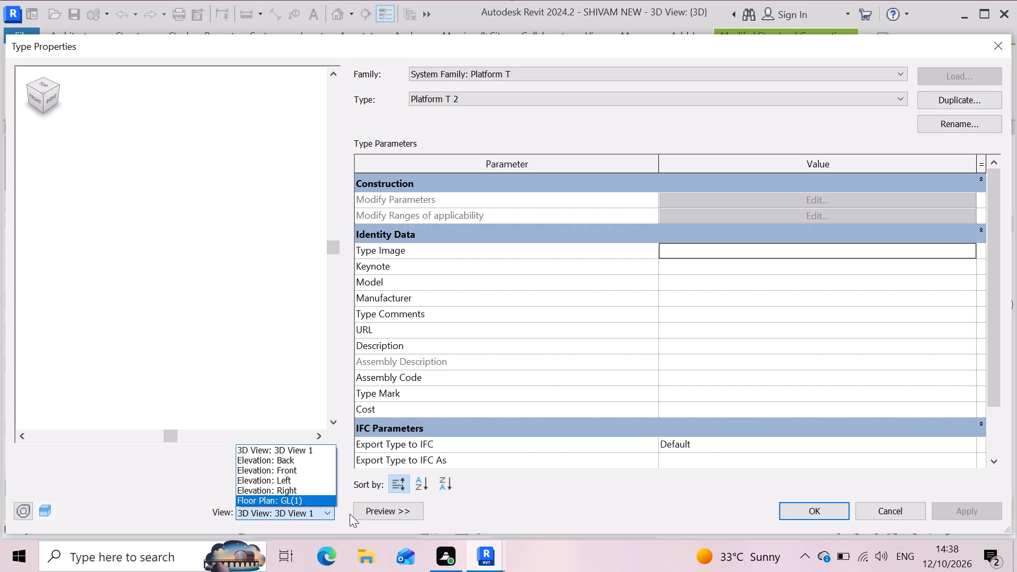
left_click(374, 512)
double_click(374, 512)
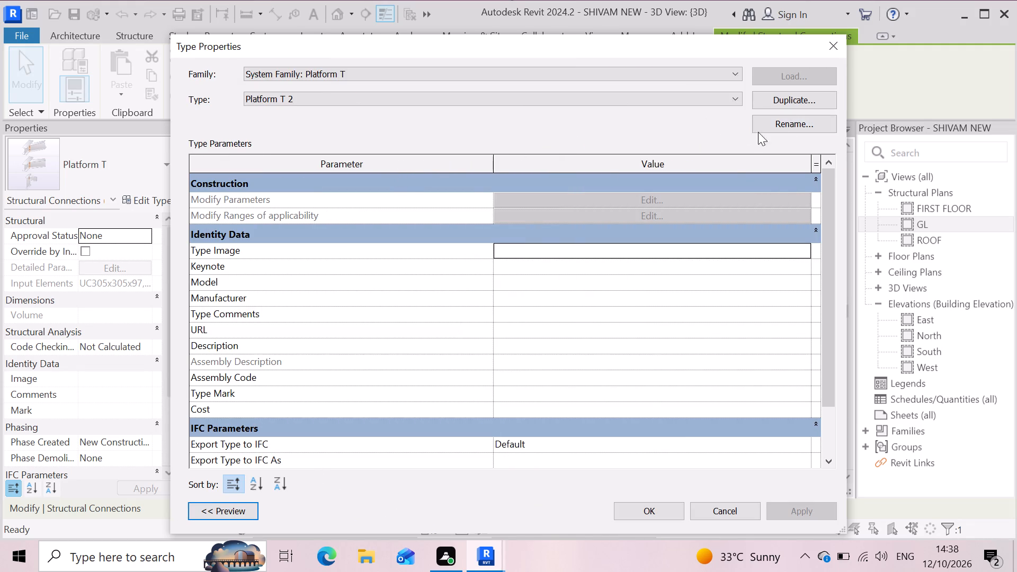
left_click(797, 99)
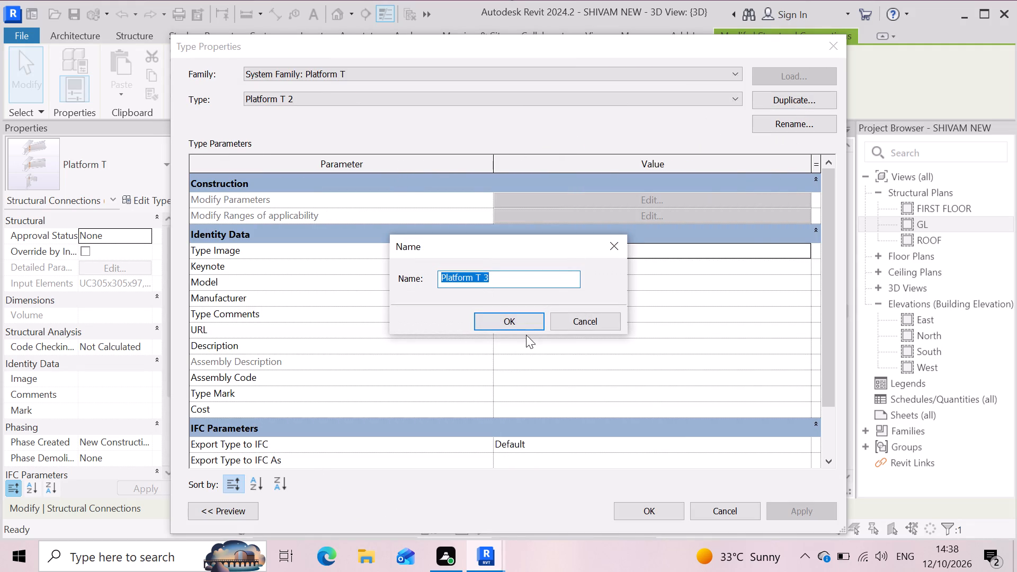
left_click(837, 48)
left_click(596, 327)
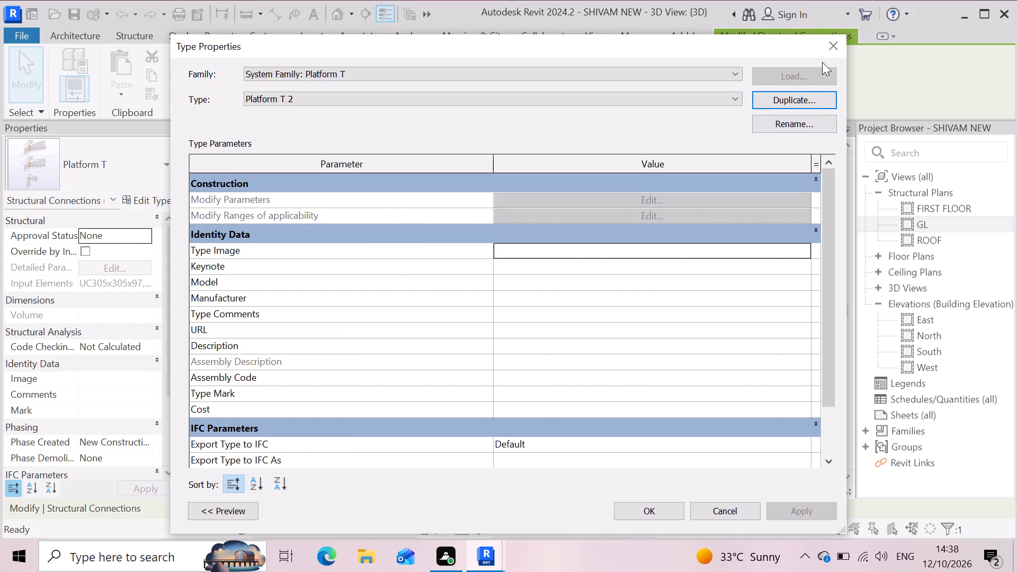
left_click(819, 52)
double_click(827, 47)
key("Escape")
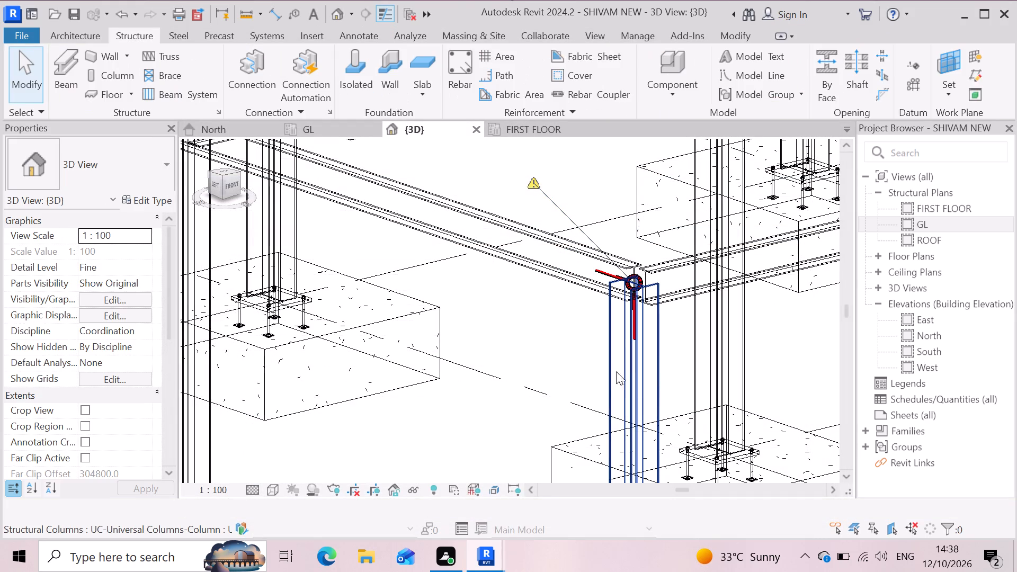
Examine the corner column-to-beam joint with material textures displayed at Fine detail, and return the view to wireframe.
scroll(648, 289, "up", 5)
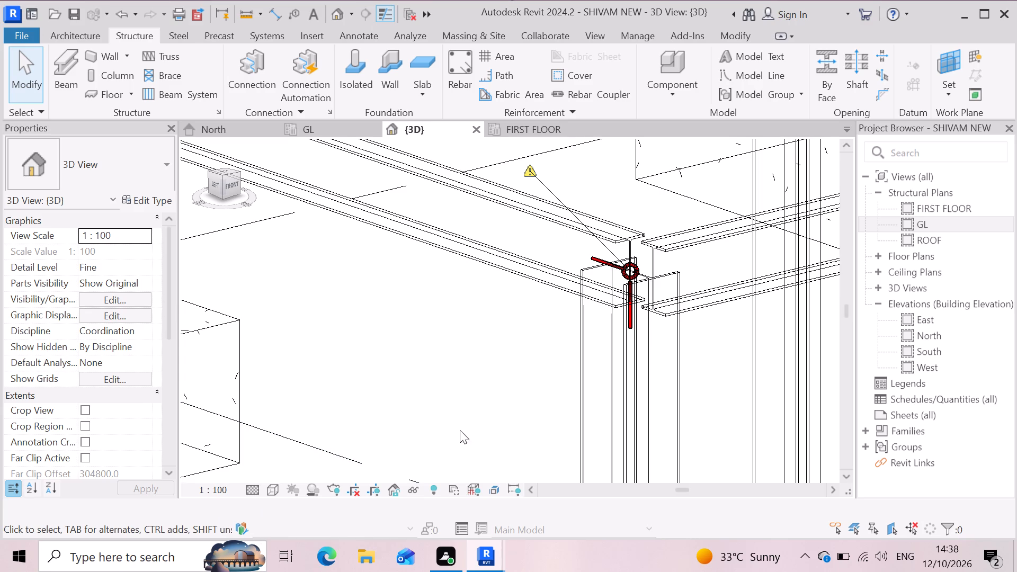
left_click(632, 270)
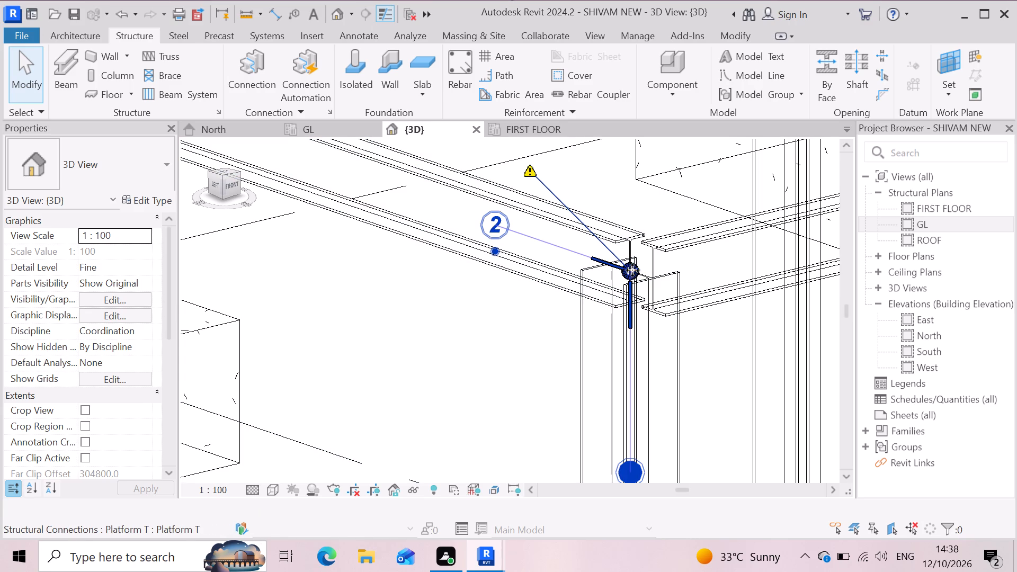
left_click(259, 494)
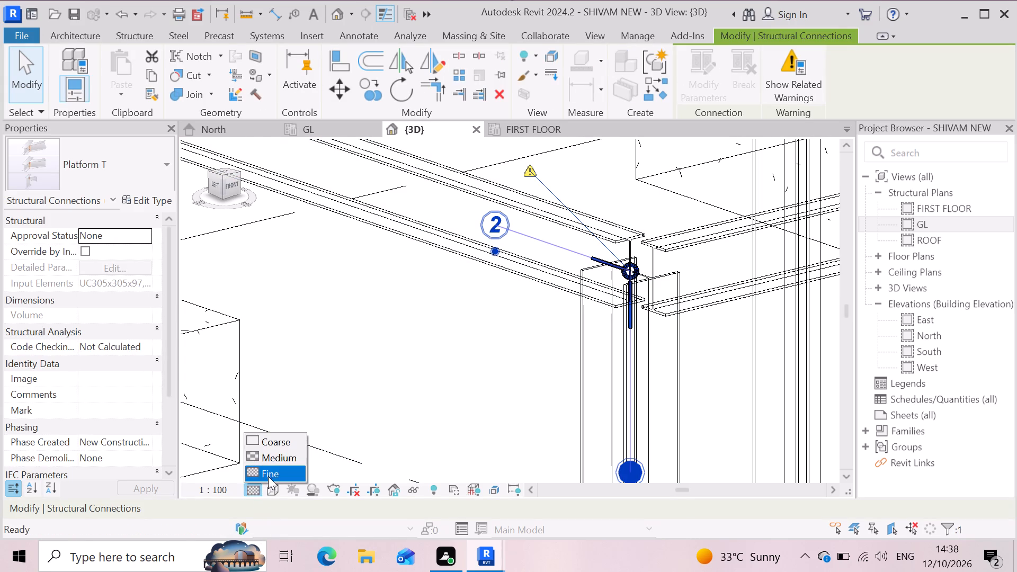
left_click(269, 475)
left_click(272, 488)
left_click(291, 468)
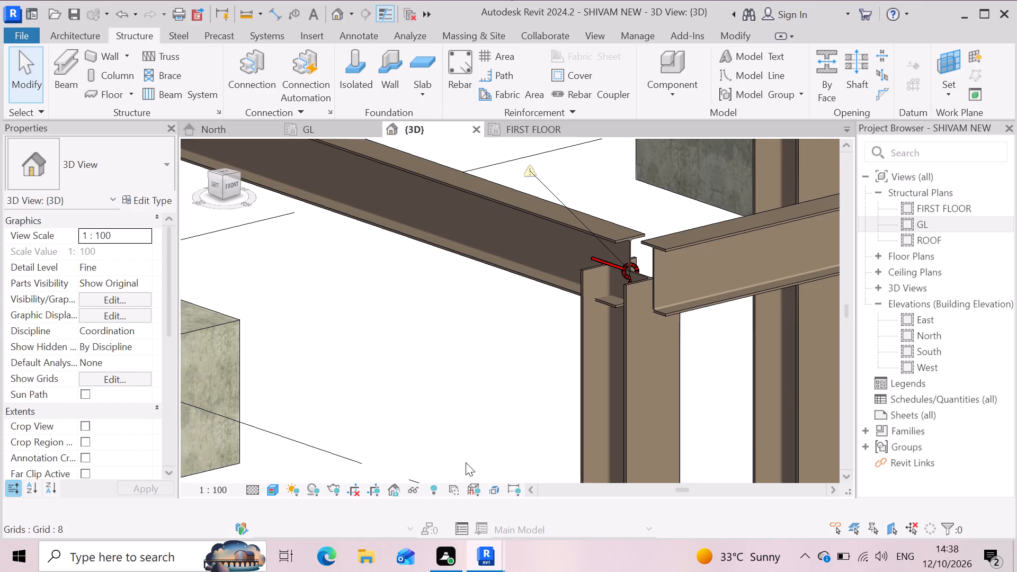
scroll(632, 305, "up", 8)
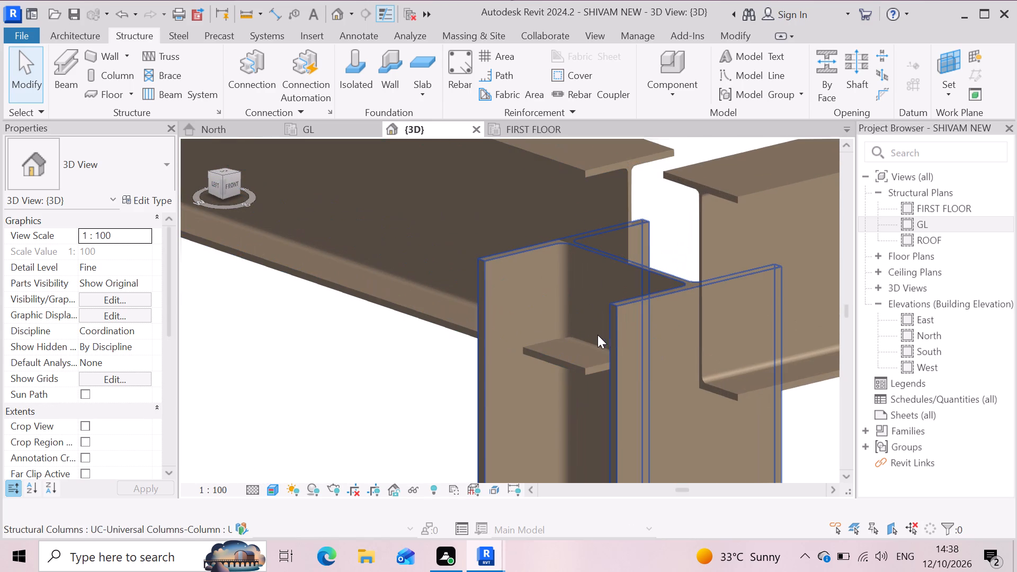
scroll(605, 337, "down", 3)
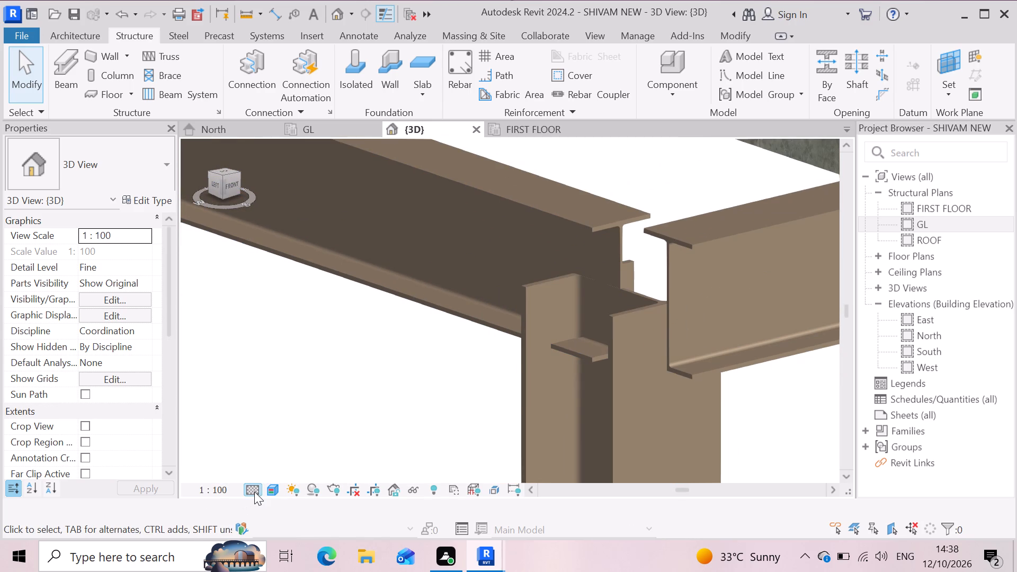
left_click(254, 491)
left_click(269, 479)
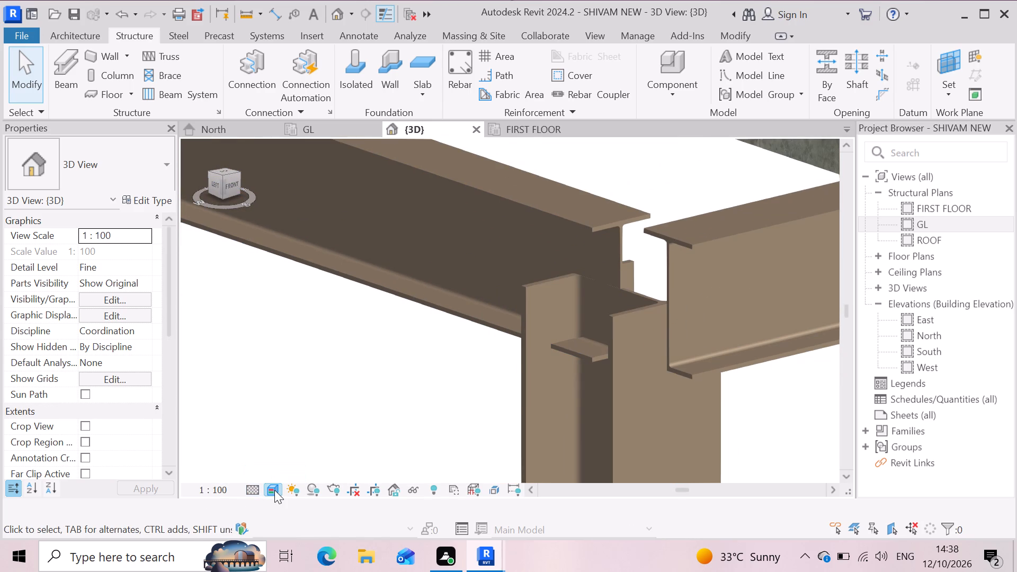
left_click(274, 490)
left_click(336, 389)
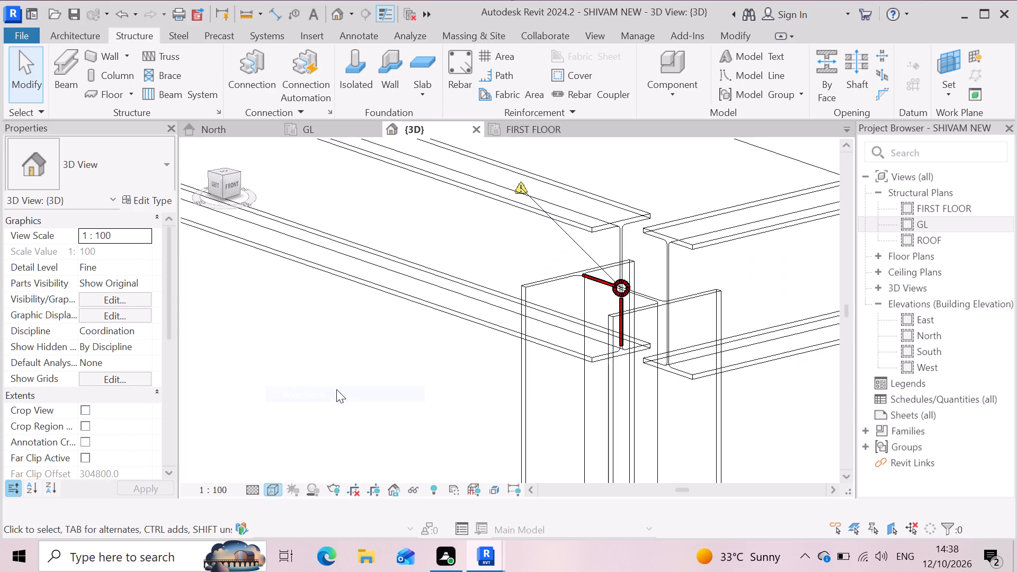
Swap the order of the connected elements in the corner Platform T connection so the column becomes element 2.
scroll(652, 297, "up", 2)
scroll(608, 280, "up", 5)
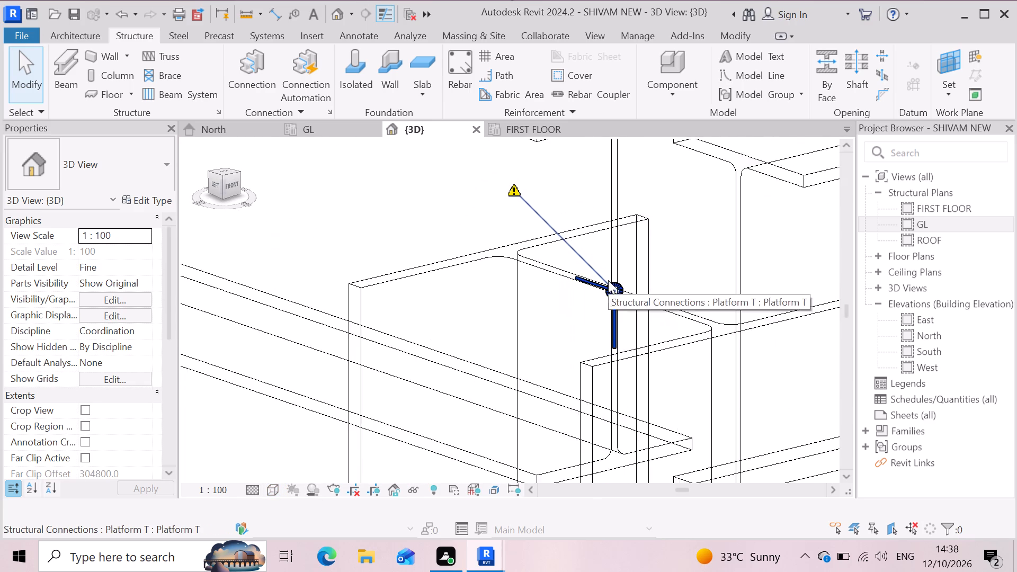
scroll(608, 280, "up", 4)
scroll(552, 247, "up", 3)
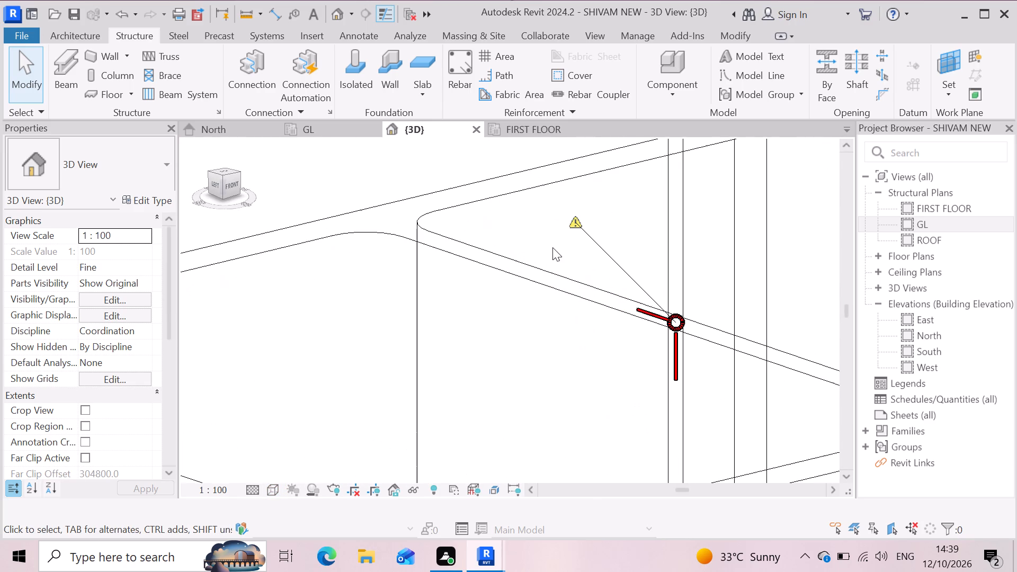
scroll(645, 328, "up", 4)
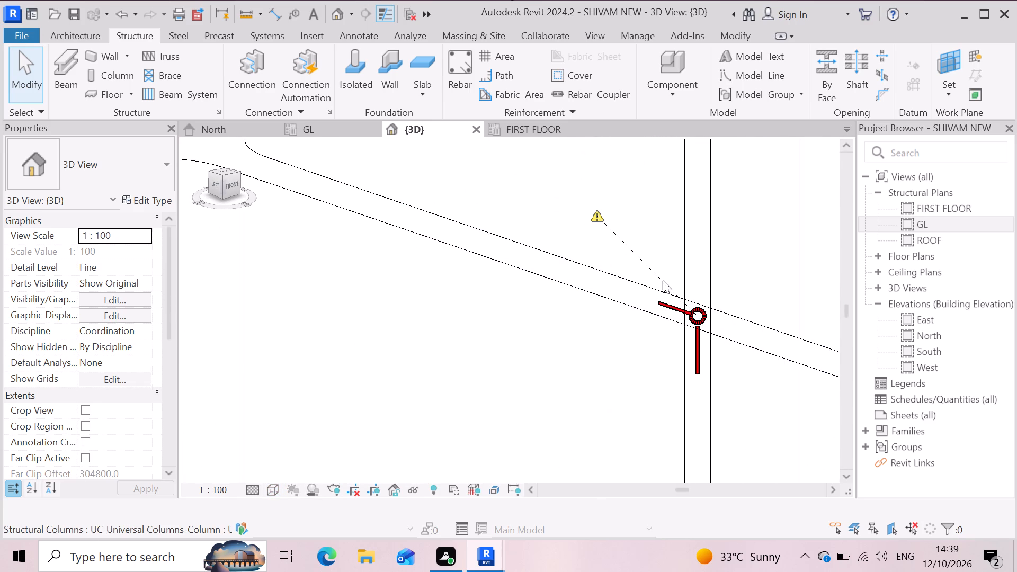
left_click(663, 280)
scroll(700, 325, "up", 3)
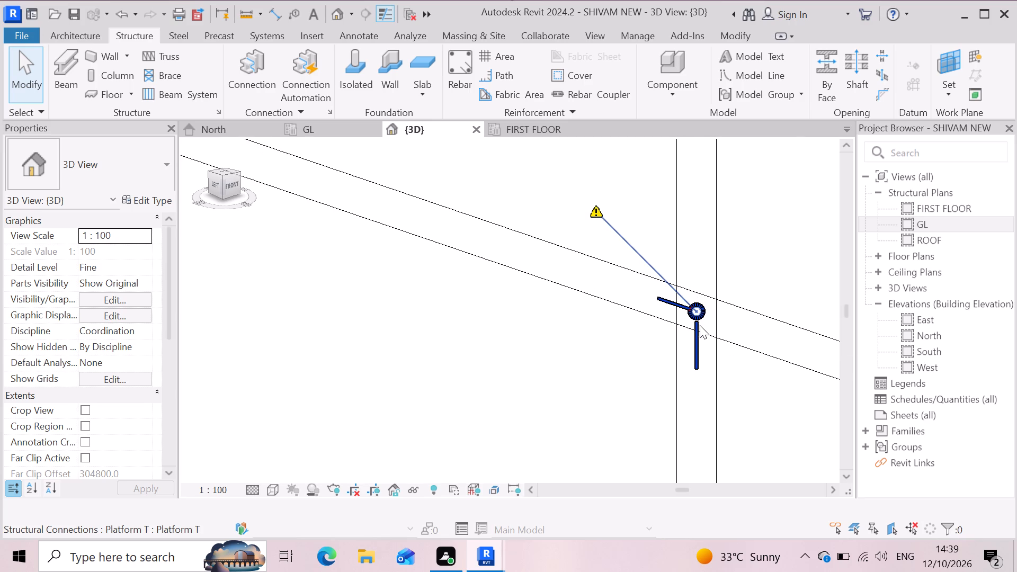
scroll(694, 330, "up", 2)
scroll(694, 330, "down", 7)
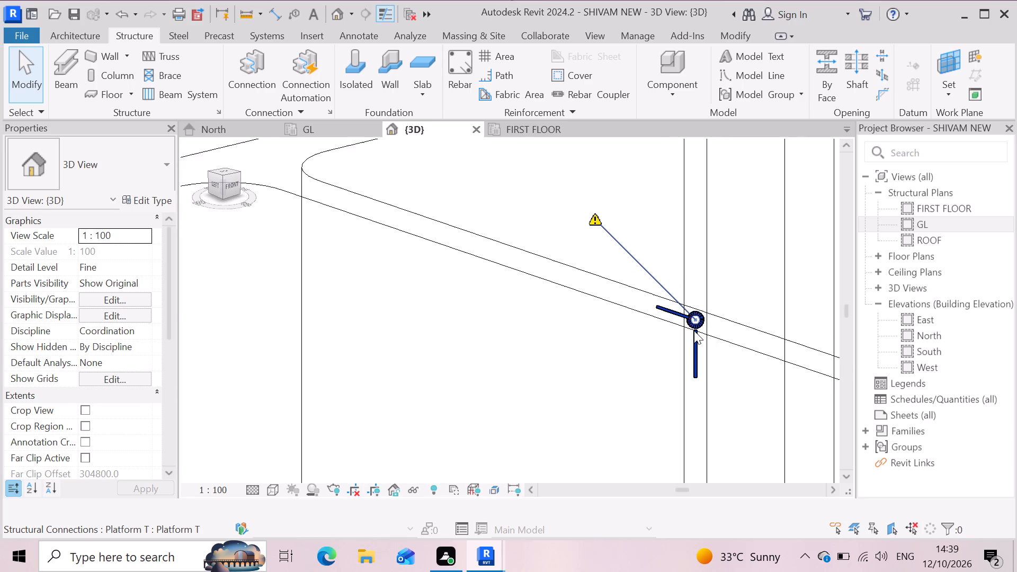
scroll(694, 330, "down", 14)
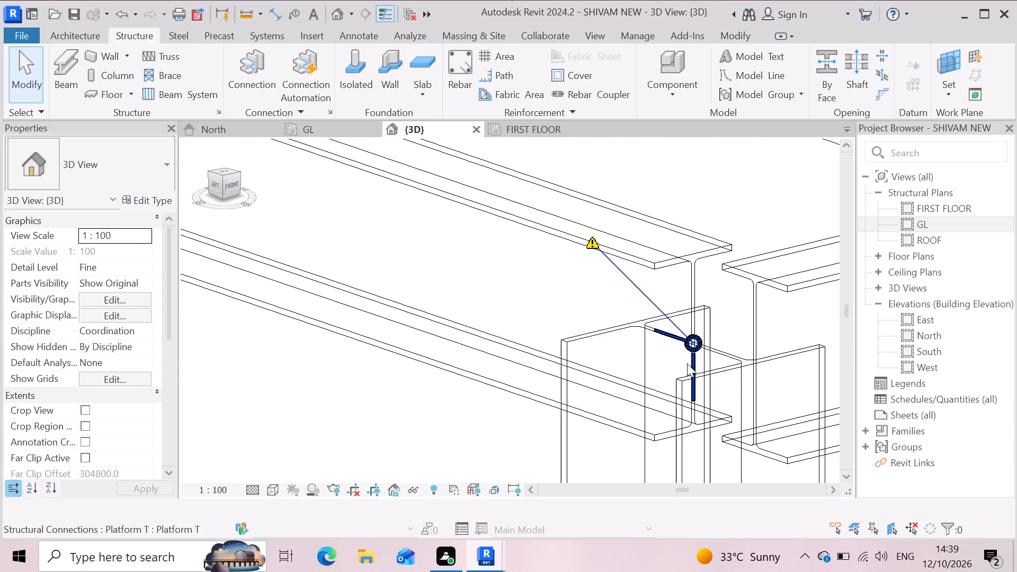
left_click(690, 342)
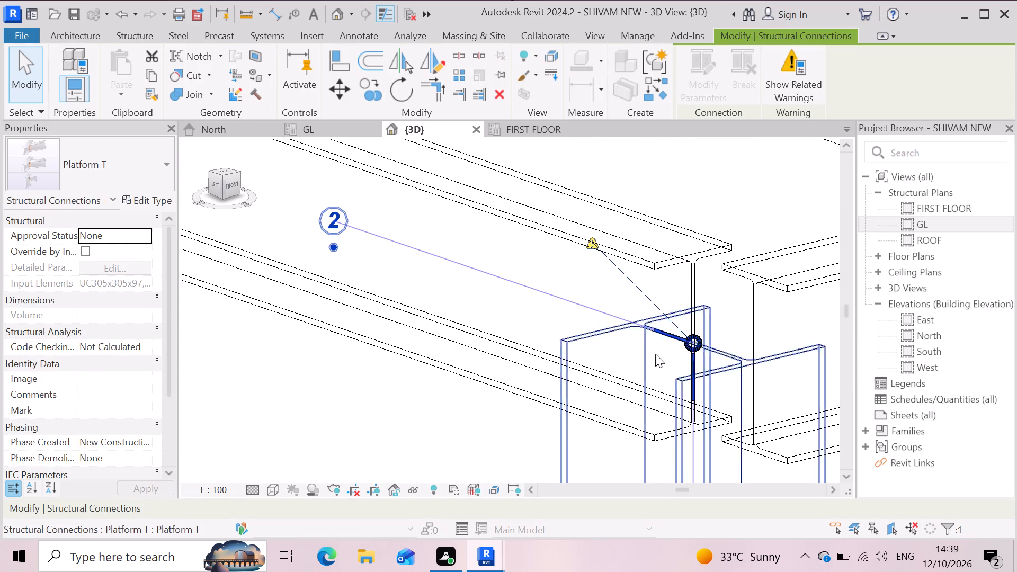
left_click(333, 251)
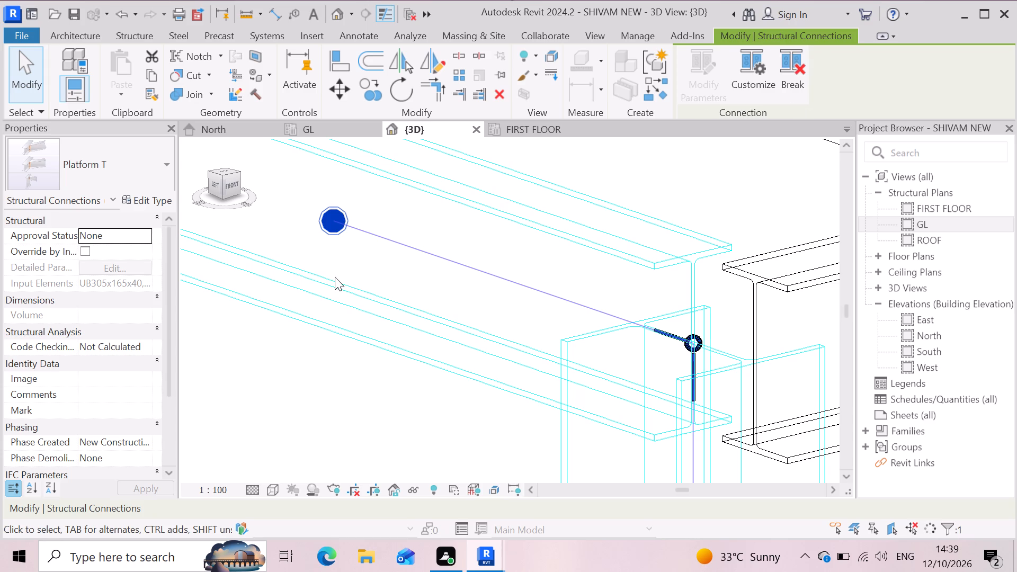
Examine the corner Platform T connection's plates and bolts between the column top and the first-floor edge beam.
scroll(535, 300, "down", 3)
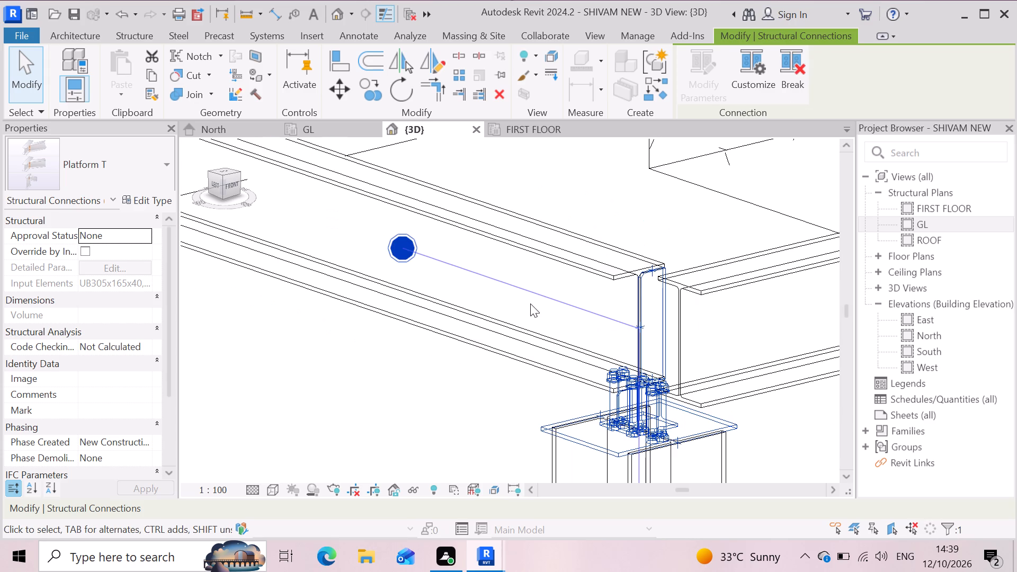
scroll(635, 284, "down", 18)
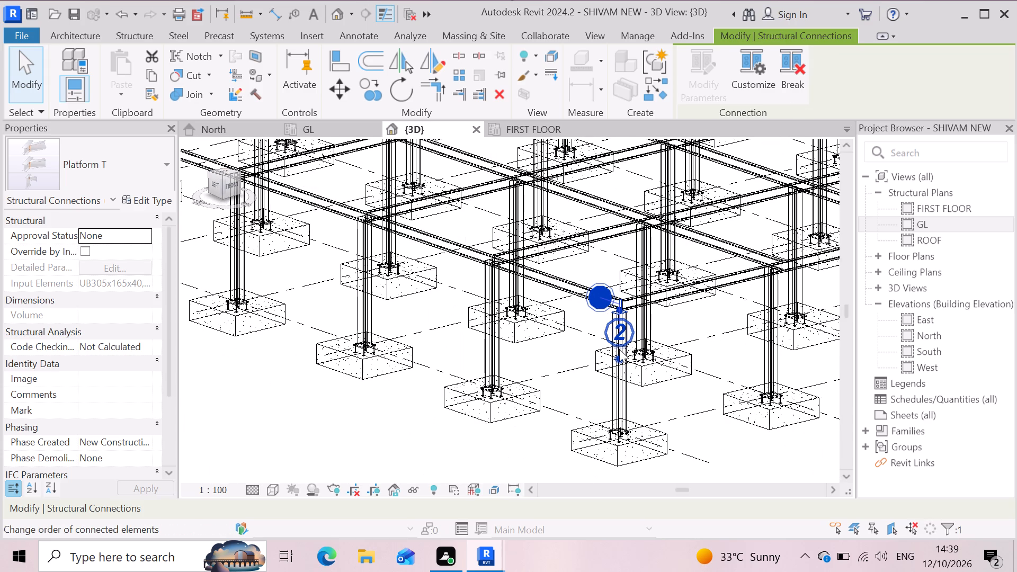
scroll(608, 303, "up", 6)
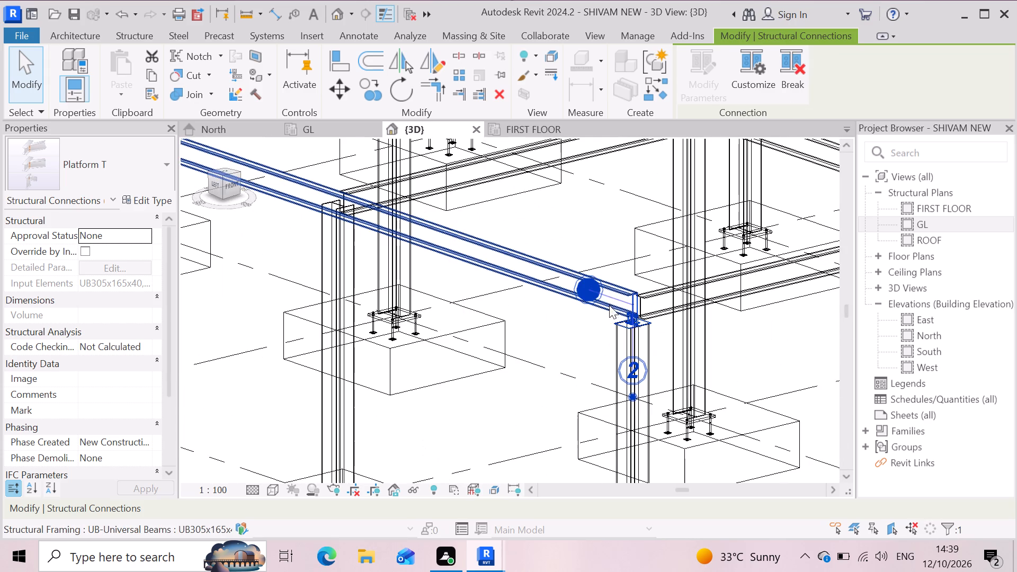
scroll(614, 324, "up", 4)
left_click(486, 353)
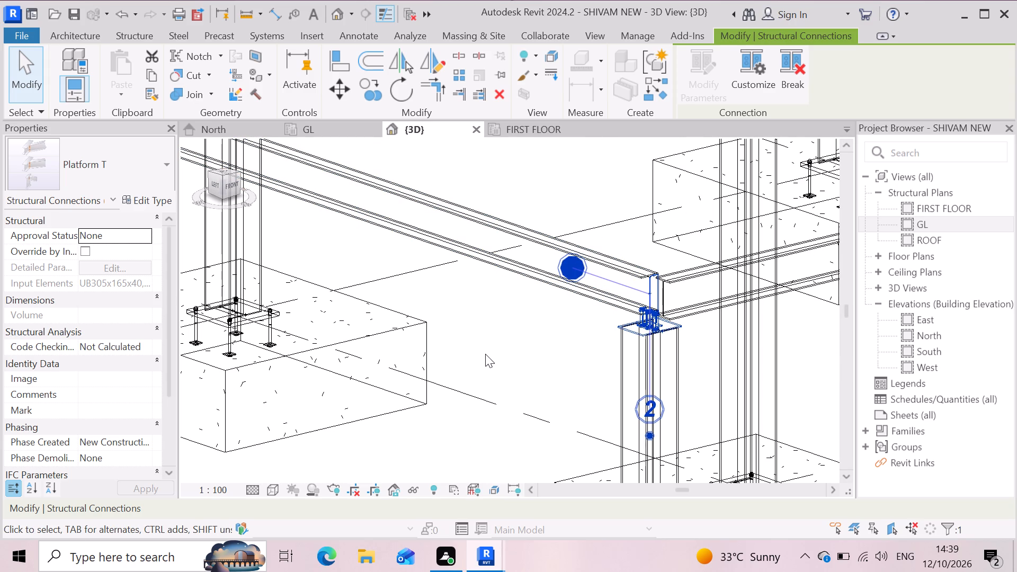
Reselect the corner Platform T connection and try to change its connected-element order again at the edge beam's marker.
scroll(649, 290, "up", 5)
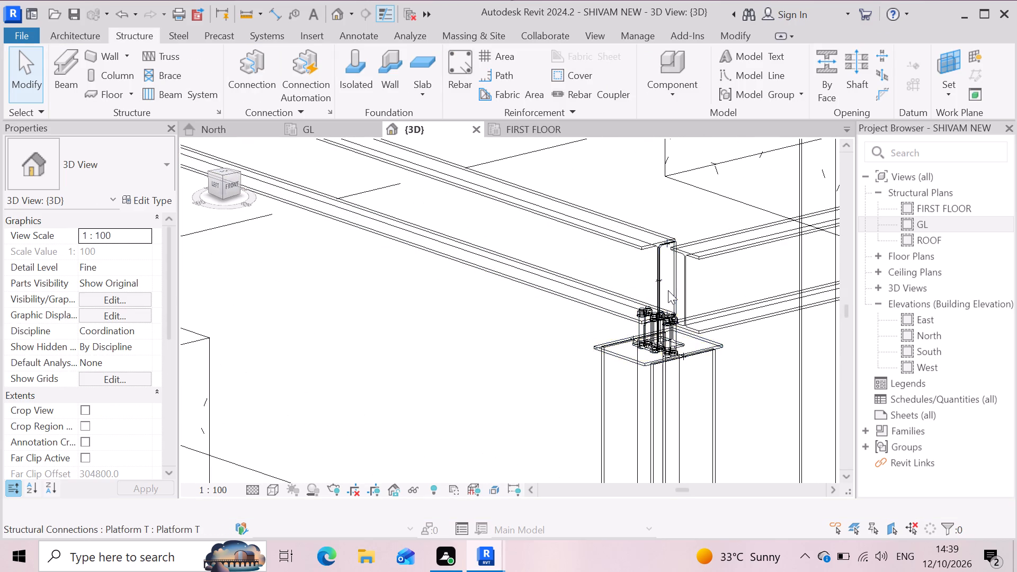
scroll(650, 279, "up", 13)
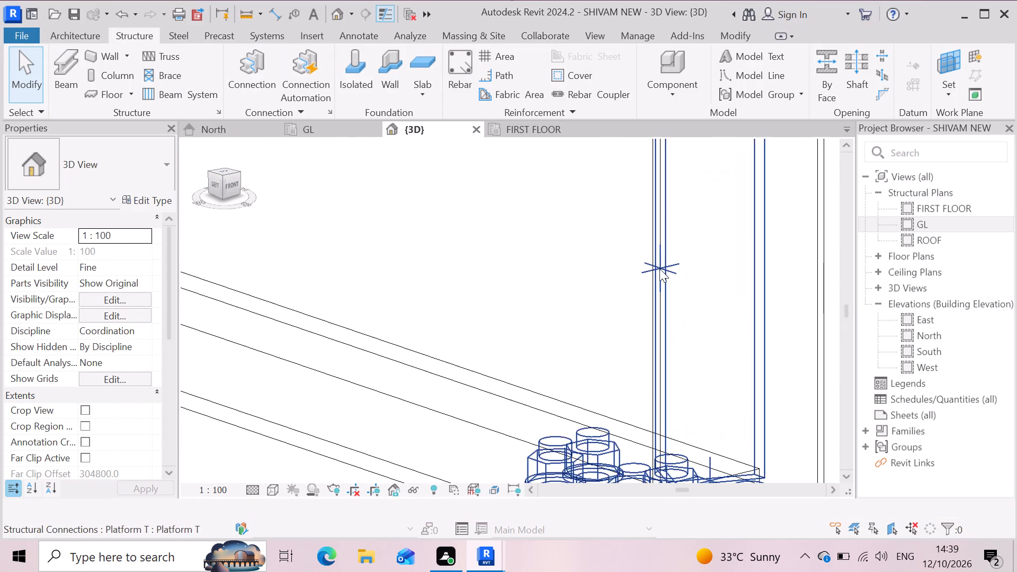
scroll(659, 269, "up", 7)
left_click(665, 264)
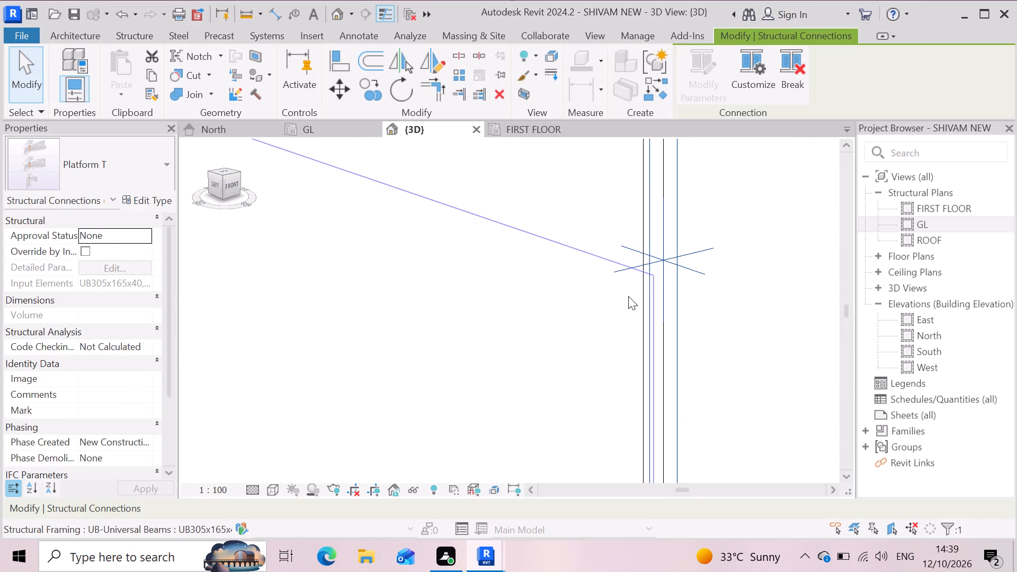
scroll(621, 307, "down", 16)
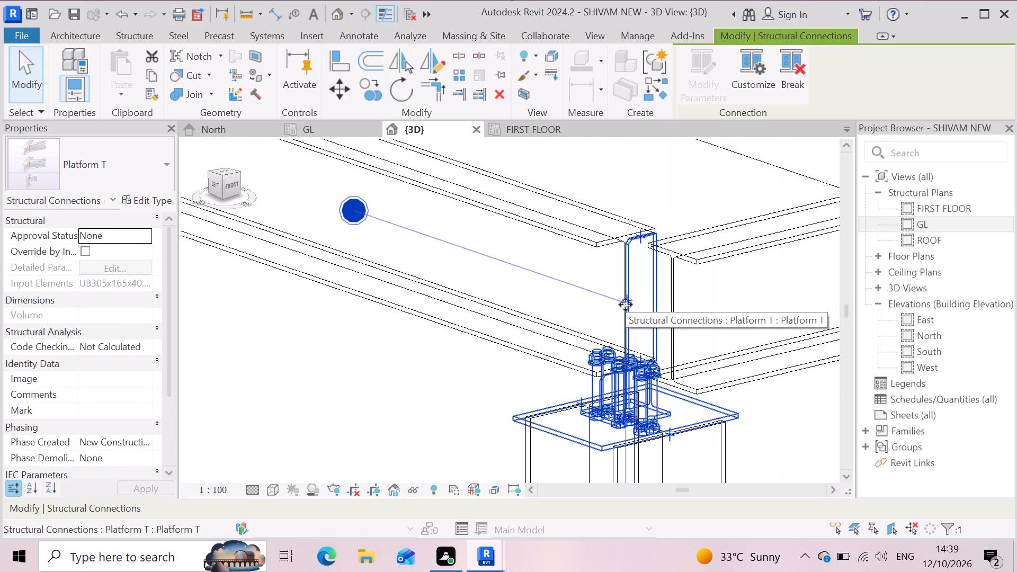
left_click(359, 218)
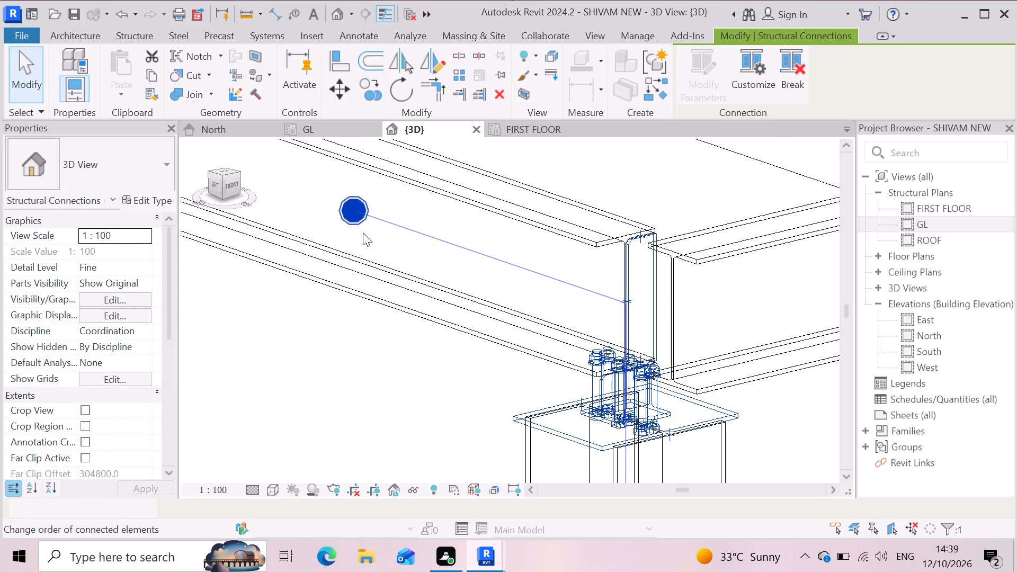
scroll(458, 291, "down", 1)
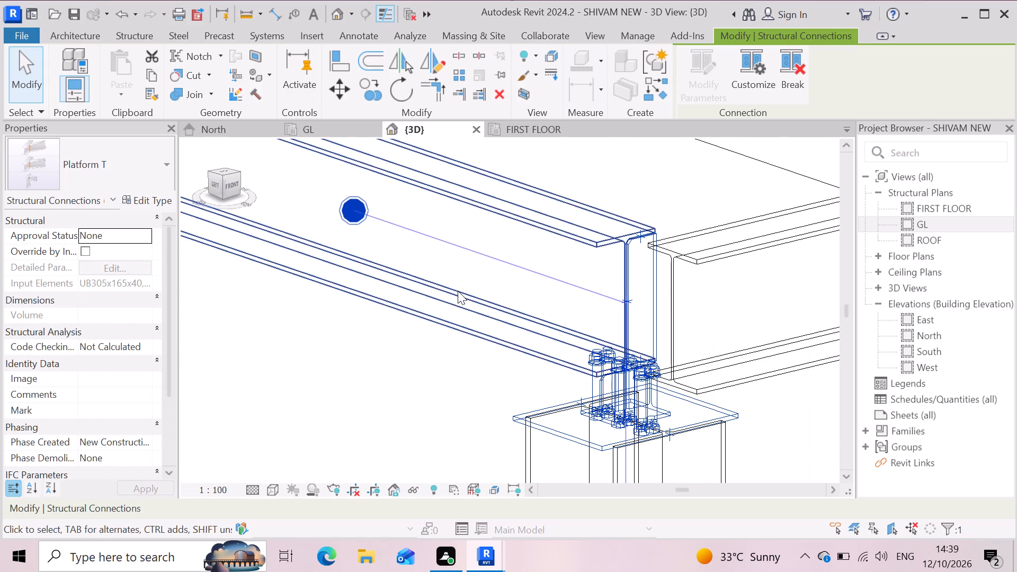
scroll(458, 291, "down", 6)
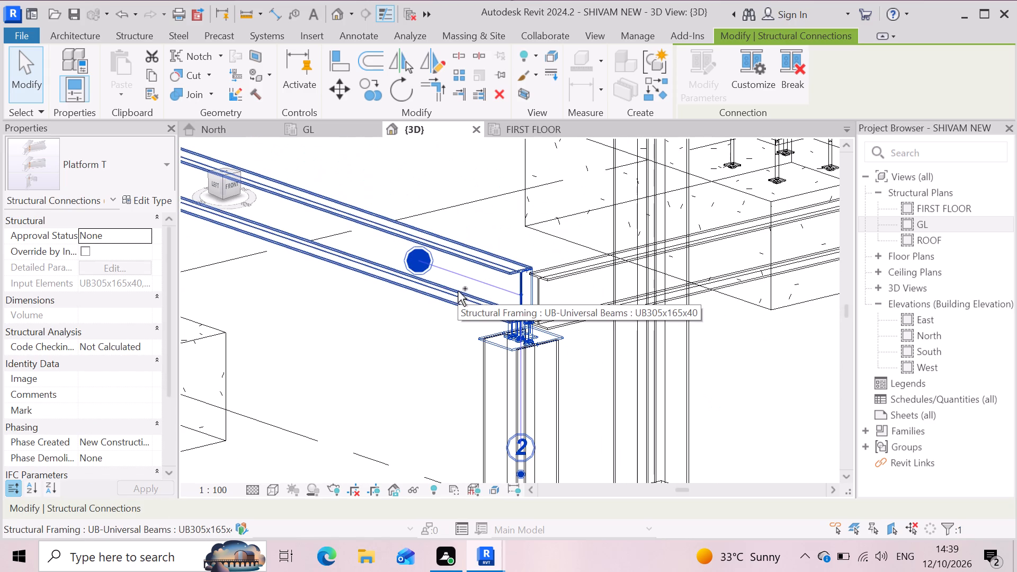
Undo the last element-order change and delete the Platform T connection at the corner column top.
key("ctrl+z")
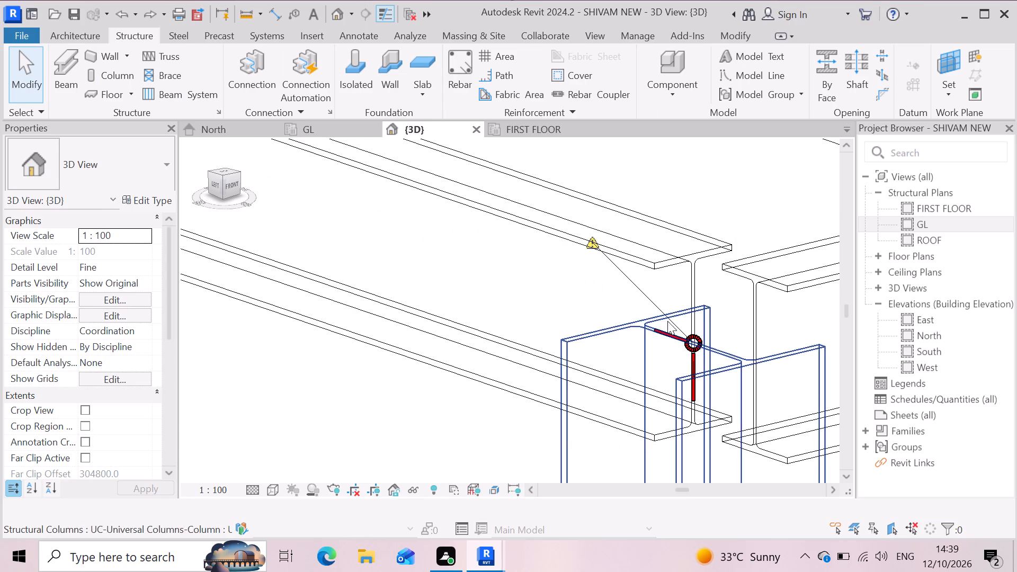
left_click(694, 348)
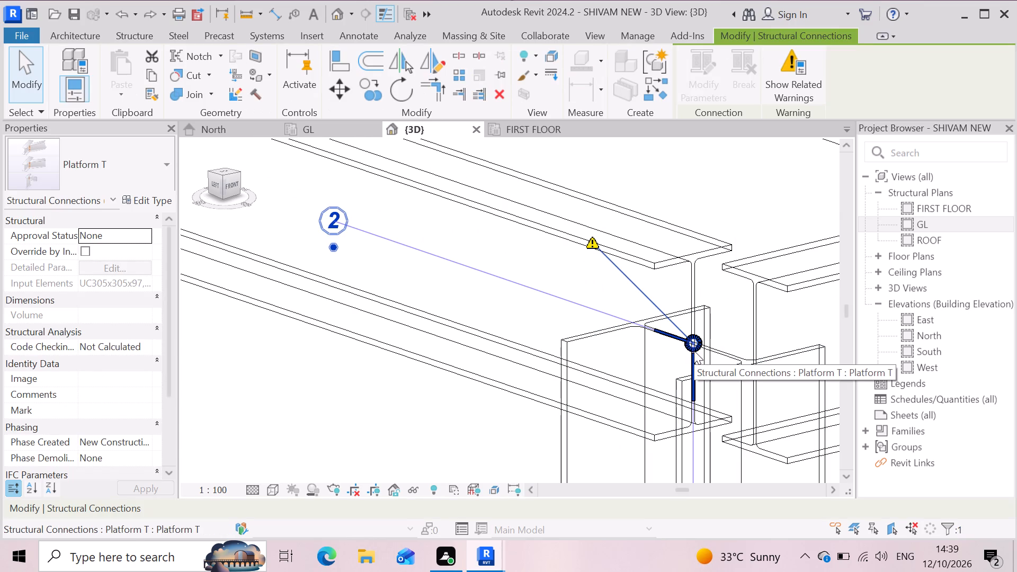
key("Delete")
Examine the column tops and first-floor edge beams around the corner in the wireframe 3D view.
scroll(710, 301, "down", 2)
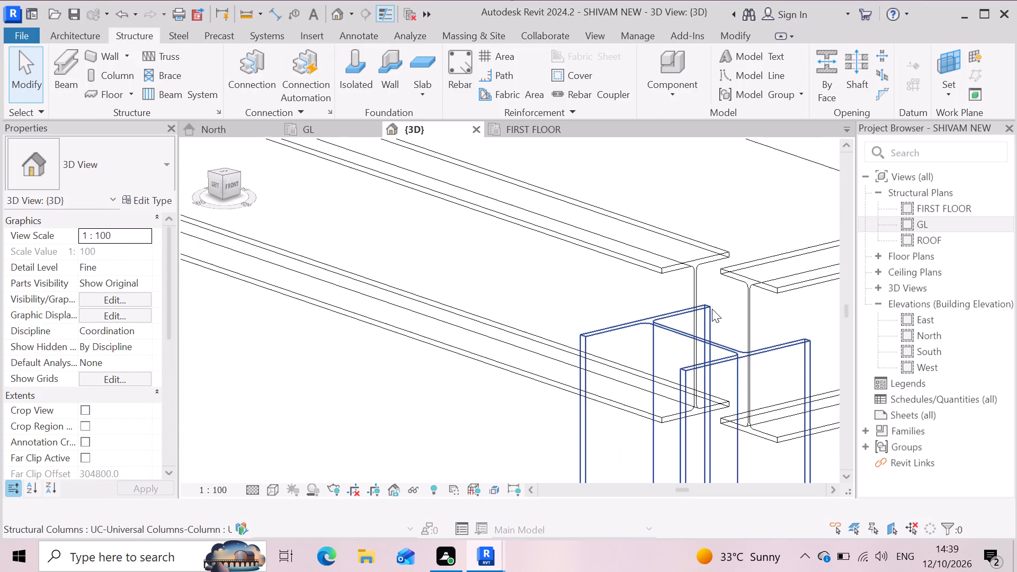
scroll(712, 309, "down", 2)
scroll(712, 361, "down", 4)
scroll(711, 352, "up", 6)
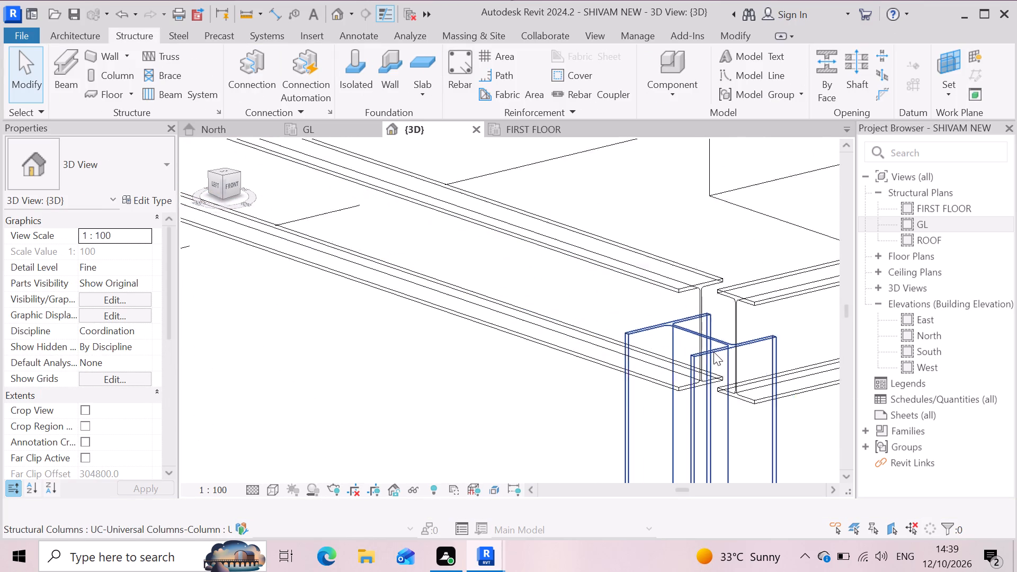
scroll(692, 363, "up", 4)
scroll(686, 339, "down", 4)
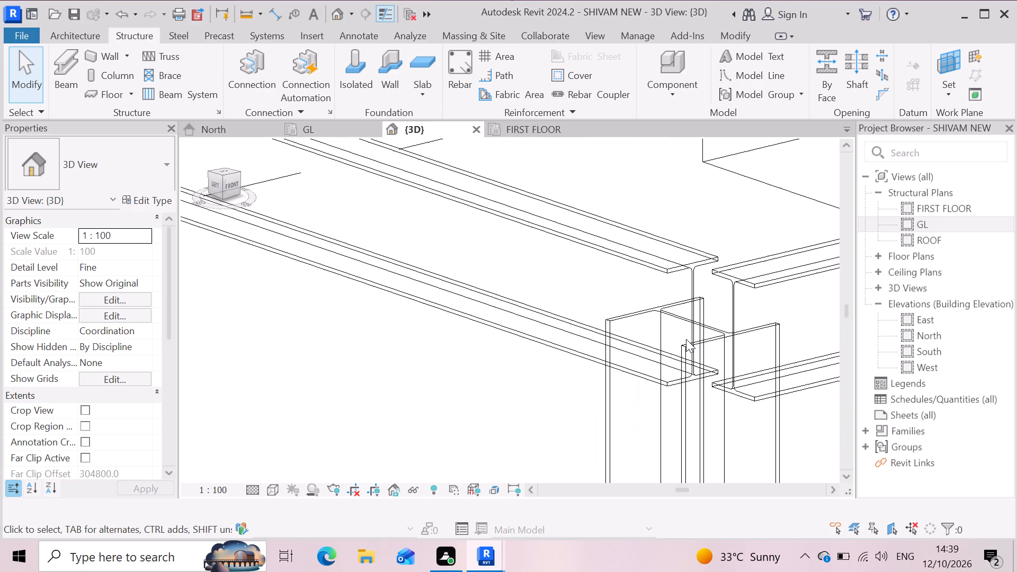
scroll(686, 339, "down", 13)
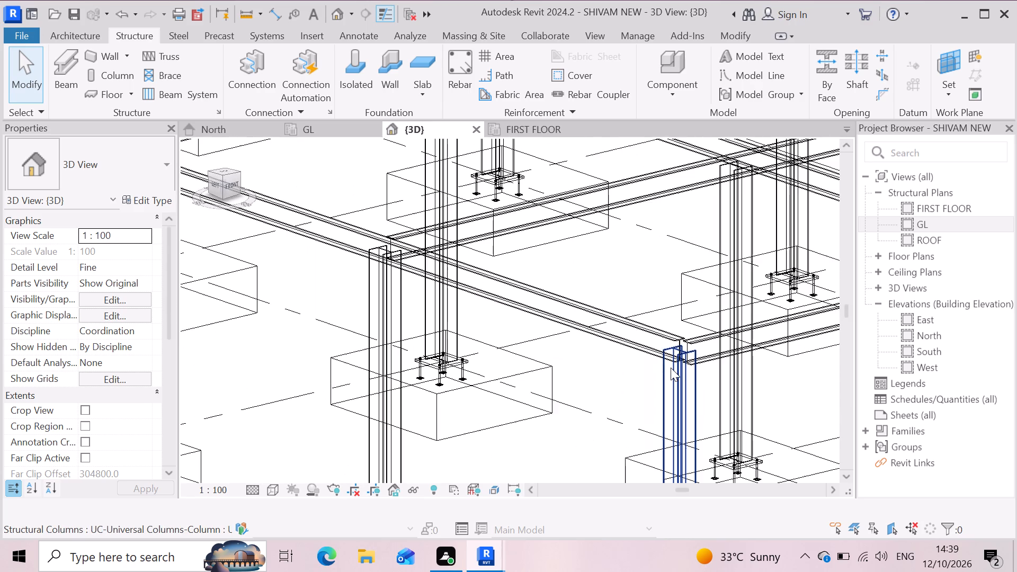
scroll(671, 368, "down", 4)
scroll(510, 311, "up", 10)
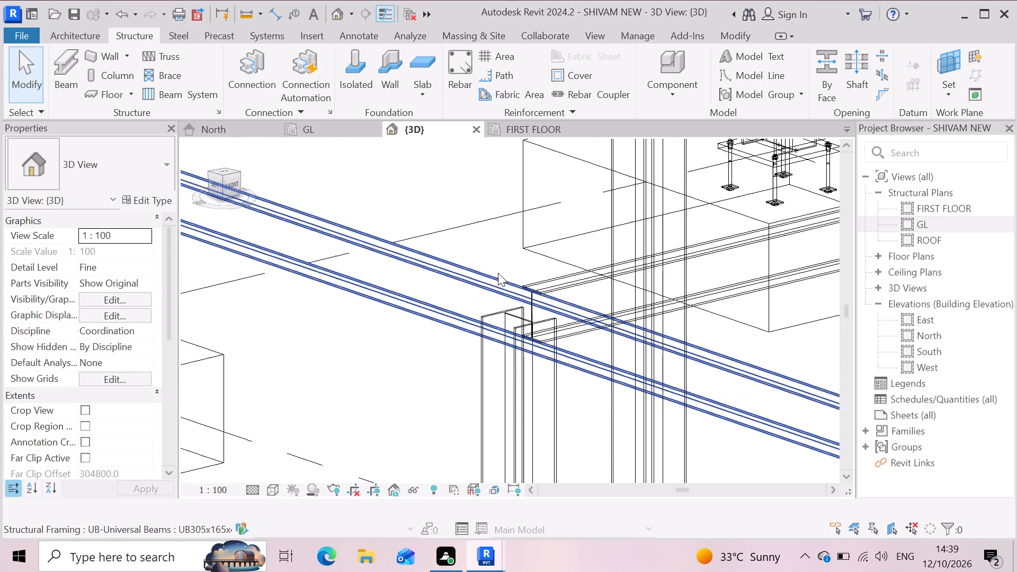
scroll(498, 273, "up", 4)
scroll(570, 396, "up", 4)
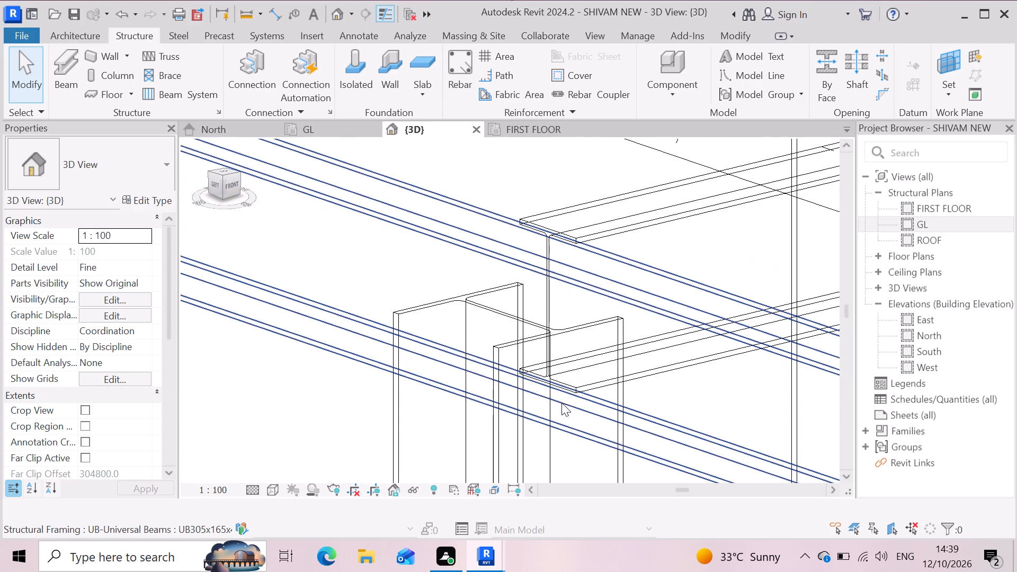
scroll(512, 361, "down", 8)
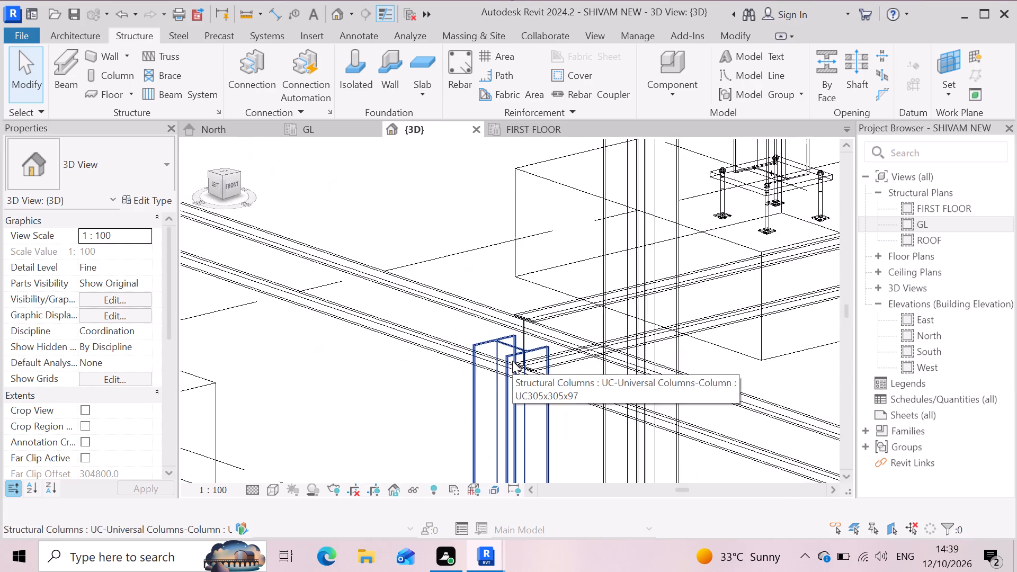
scroll(512, 361, "down", 11)
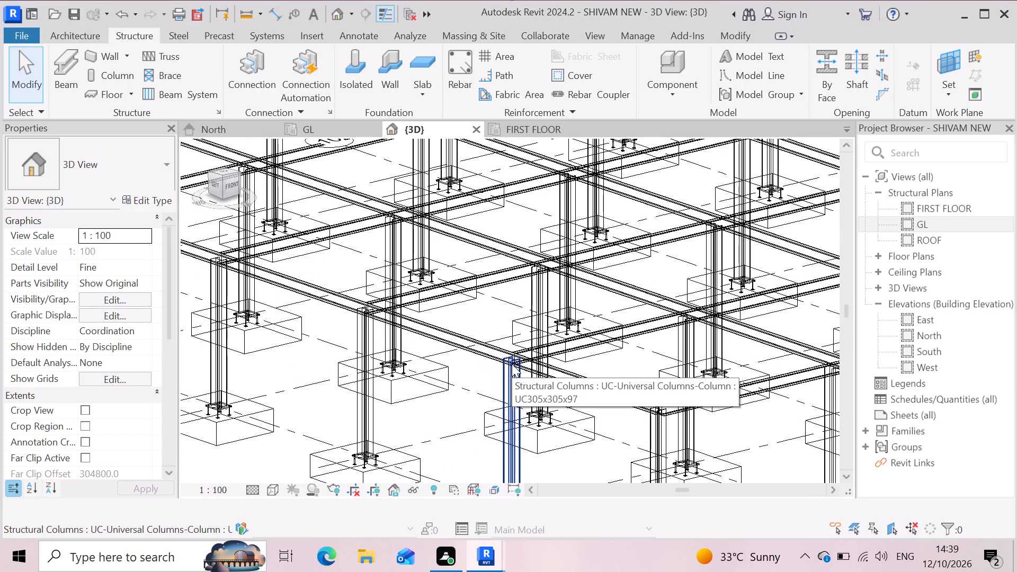
scroll(512, 364, "down", 4)
scroll(514, 364, "up", 4)
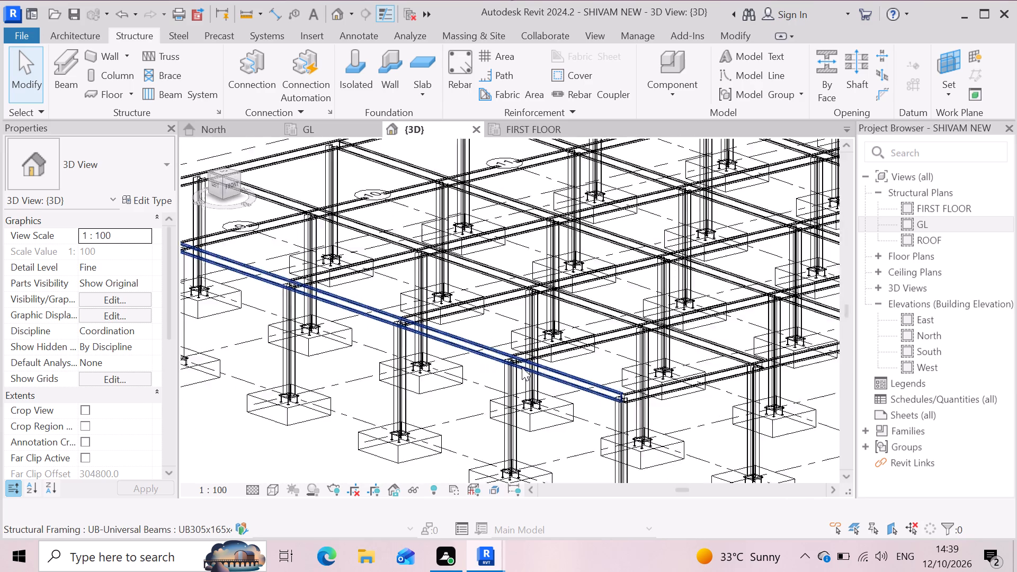
scroll(534, 369, "up", 7)
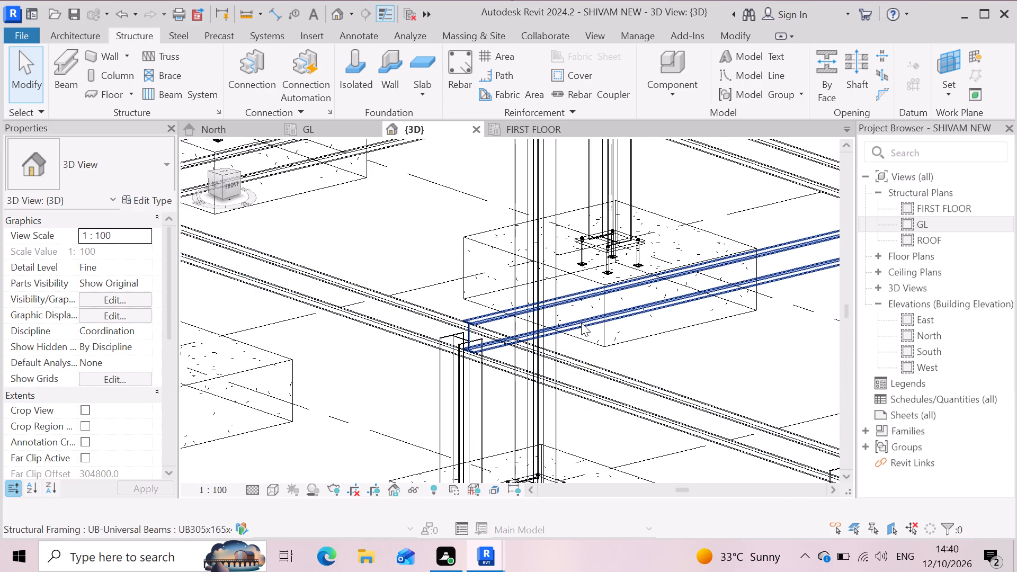
scroll(453, 357, "up", 8)
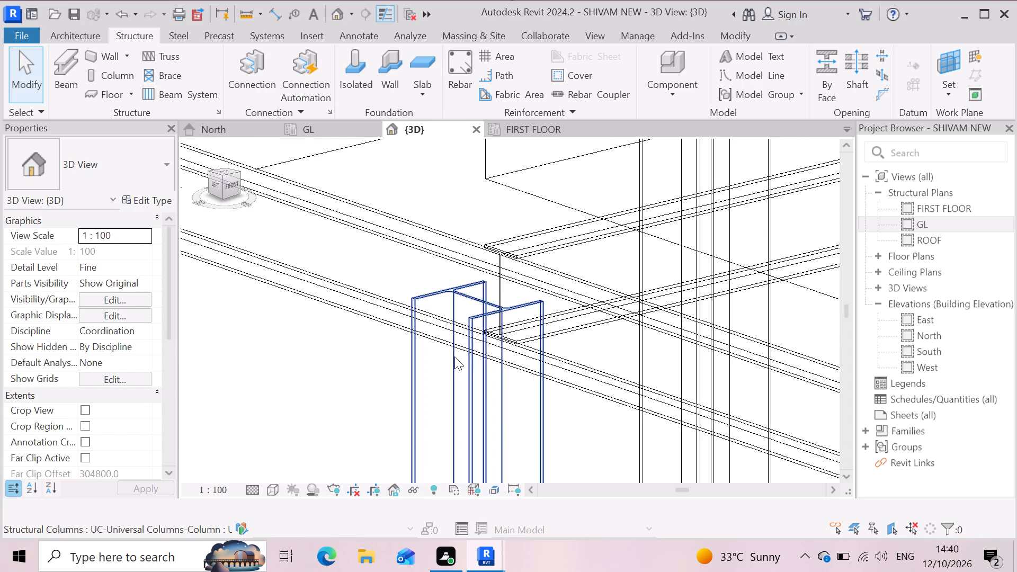
scroll(465, 326, "down", 12)
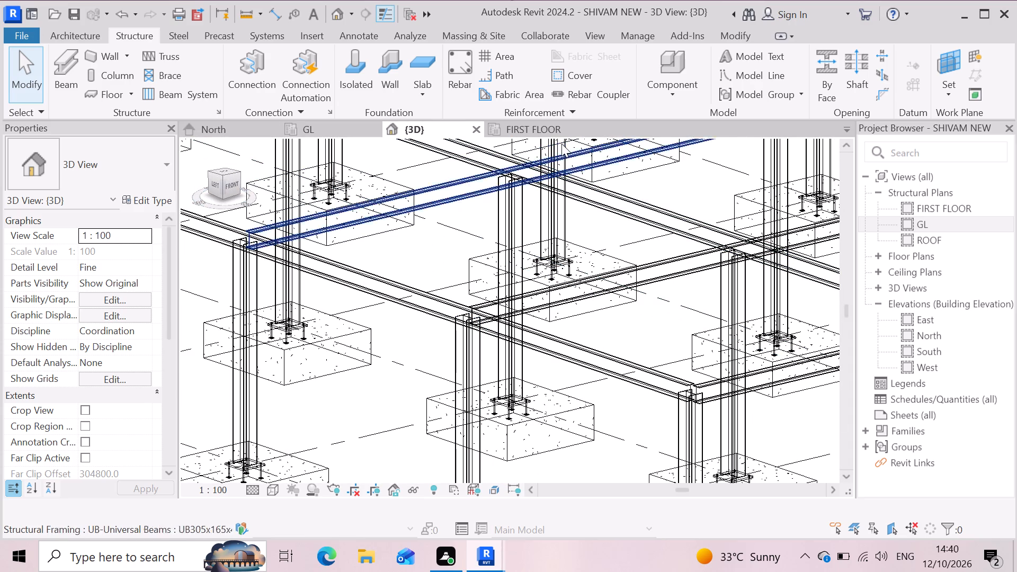
Check the column and beam grid in the FIRST FLOOR structural plan, and return to the 3D view.
left_click(546, 126)
scroll(564, 343, "down", 9)
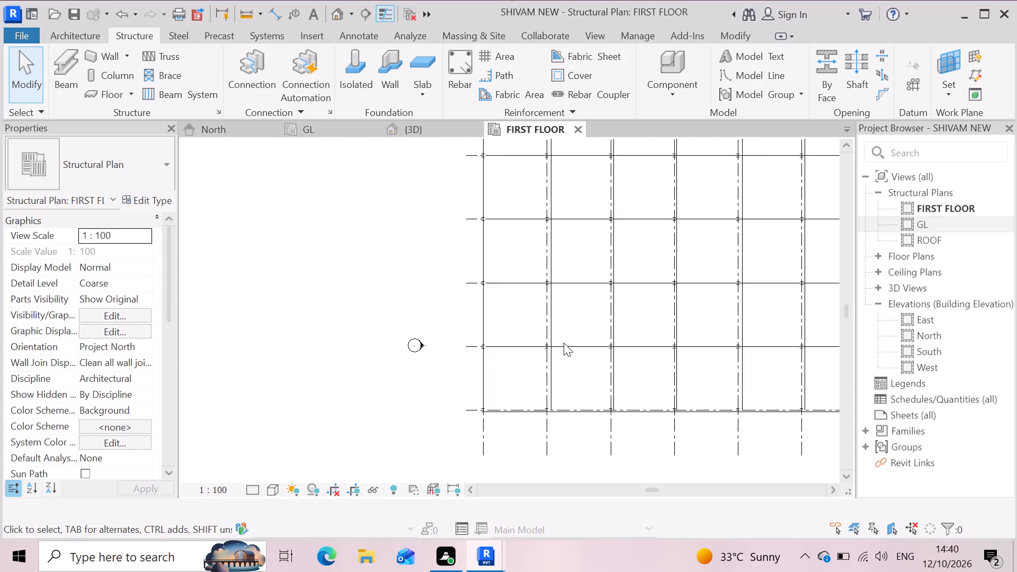
scroll(563, 343, "down", 3)
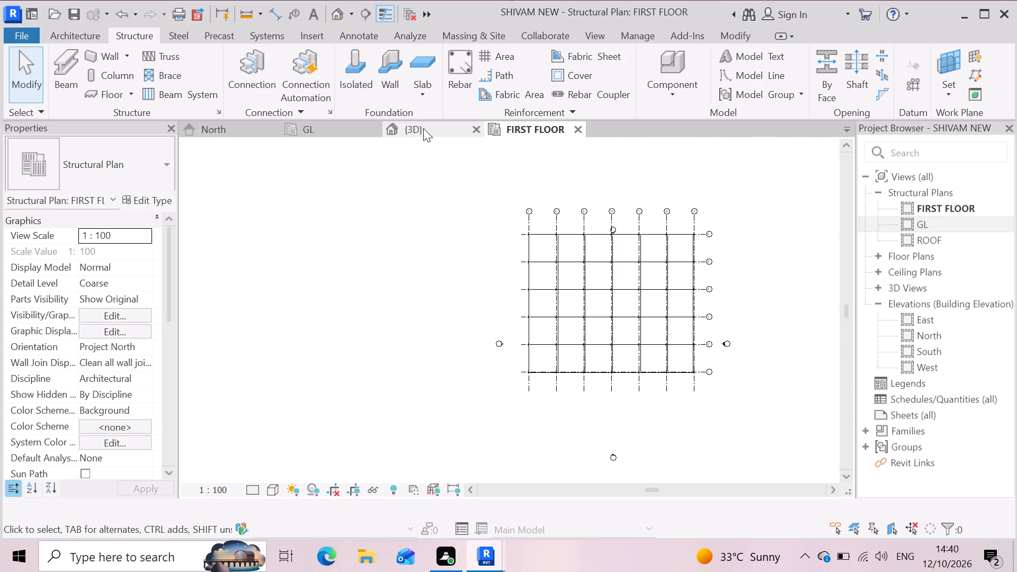
left_click(423, 128)
Set the 3D view's visual style to Realistic.
scroll(570, 355, "down", 8)
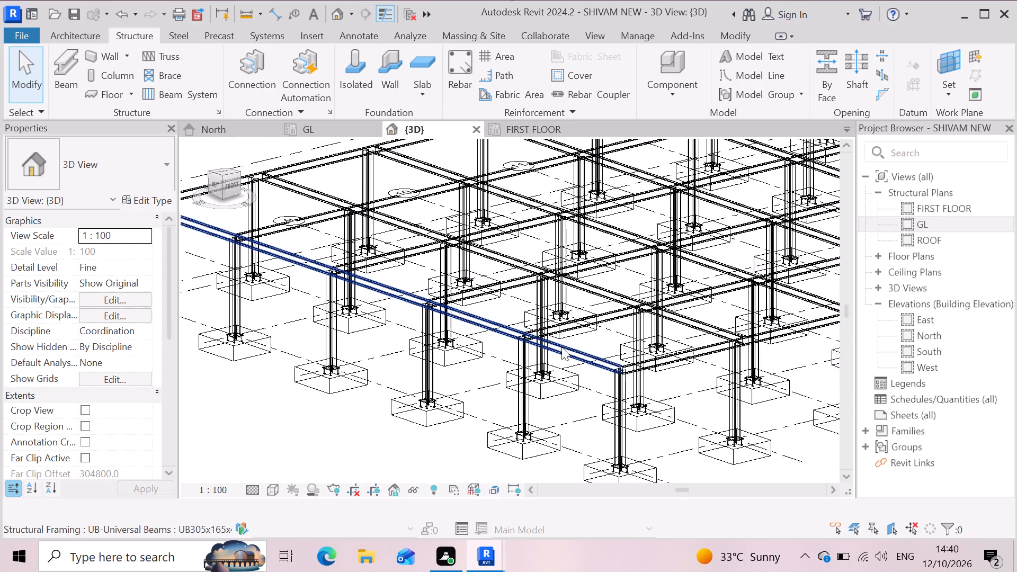
left_click(273, 489)
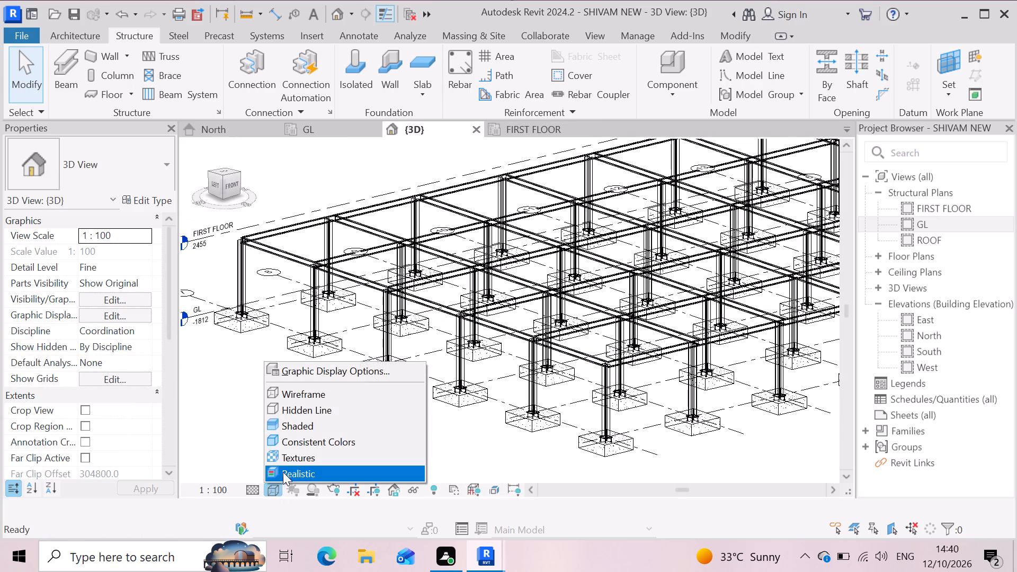
left_click(286, 471)
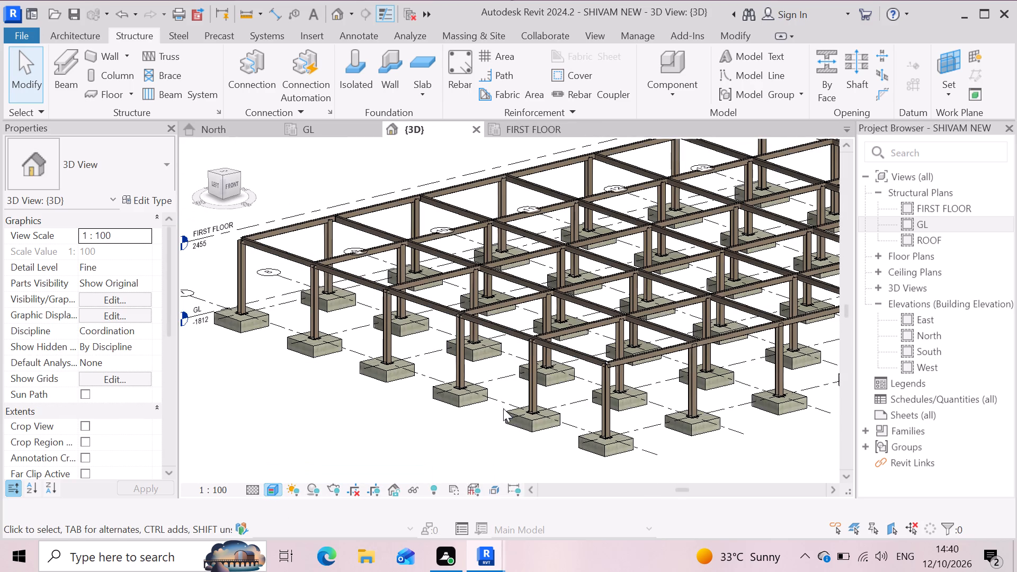
Examine the whole steel frame and its footings from a rotated 3D viewpoint.
middle_click_drag(683, 307, 623, 423, "ctrl")
scroll(674, 335, "down", 1, "ctrl")
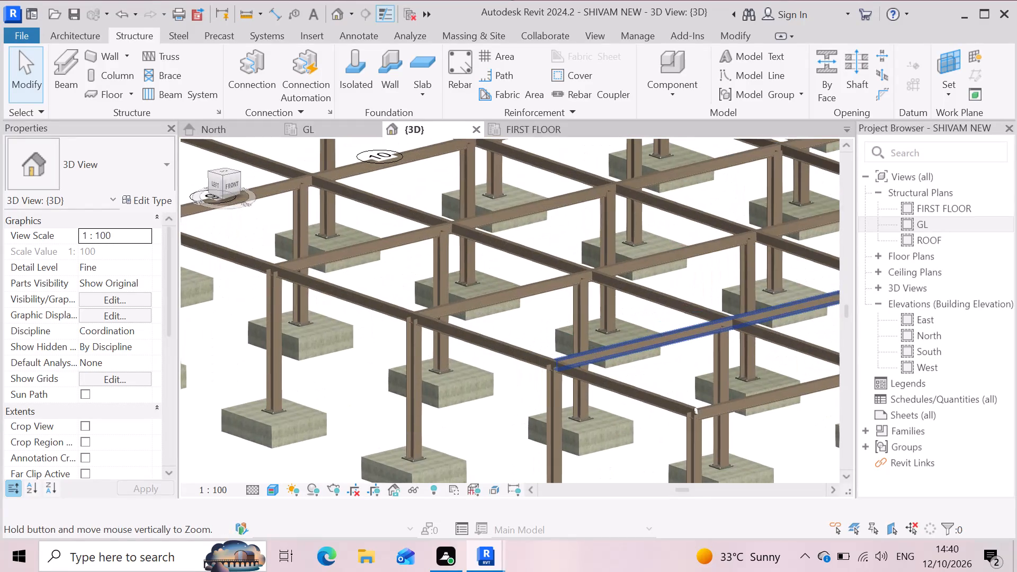
middle_click_drag(623, 423, 557, 378, "ctrl")
key("Escape")
scroll(587, 334, "down", 3)
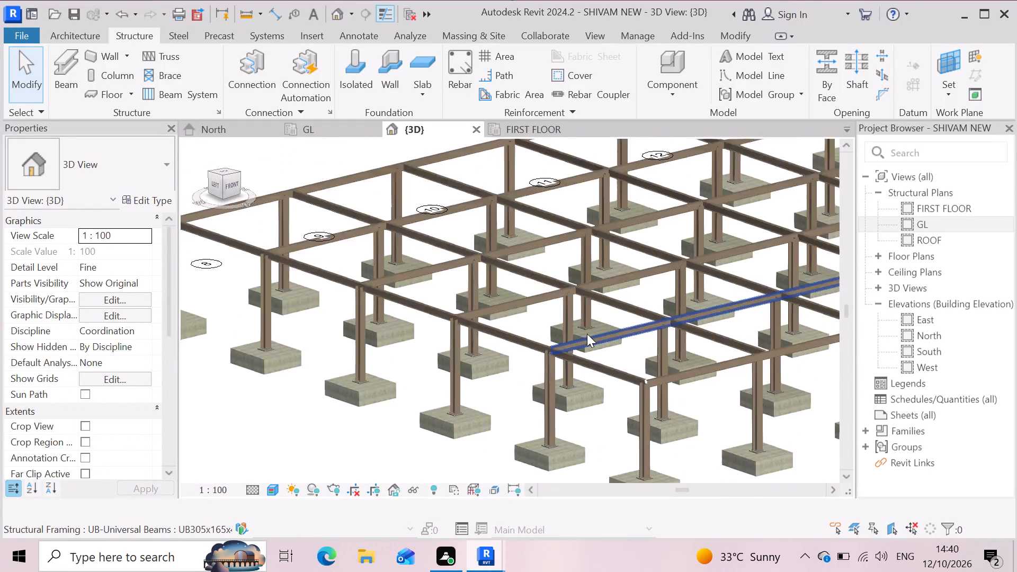
scroll(587, 334, "down", 6)
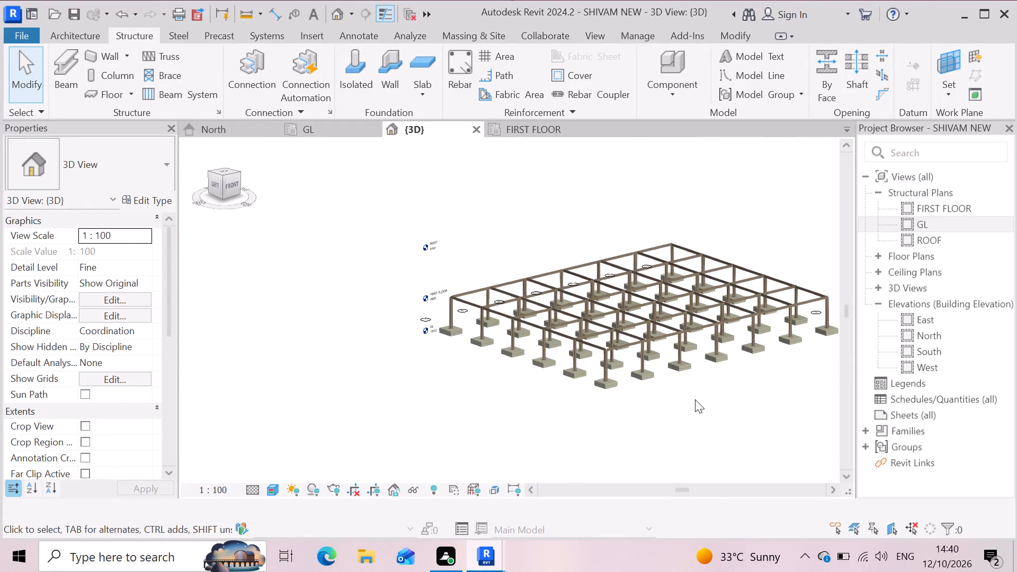
middle_click_drag(692, 401, 656, 424, "shift")
scroll(692, 401, "up", 1, "shift")
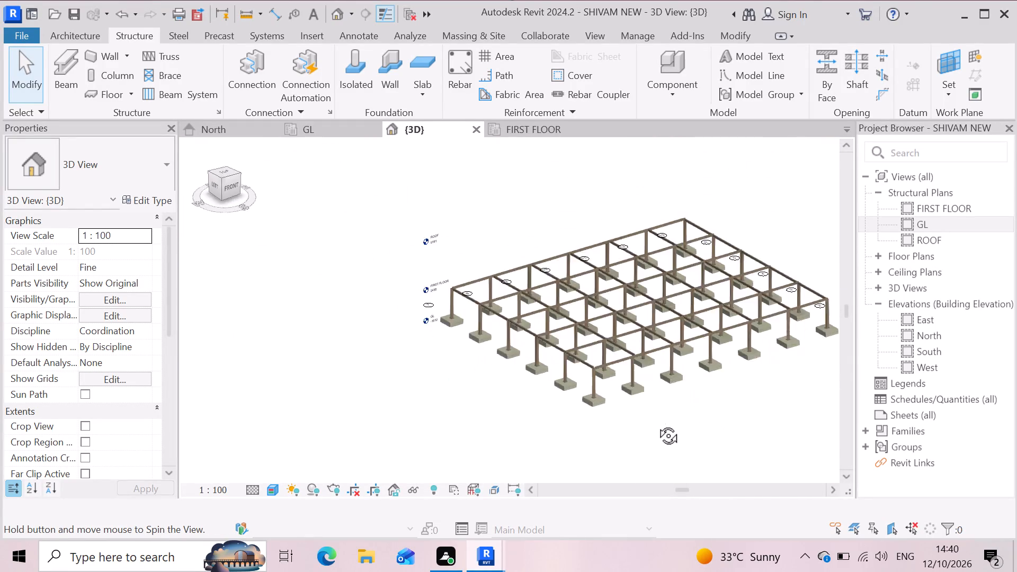
middle_click_drag(656, 424, 711, 422, "shift")
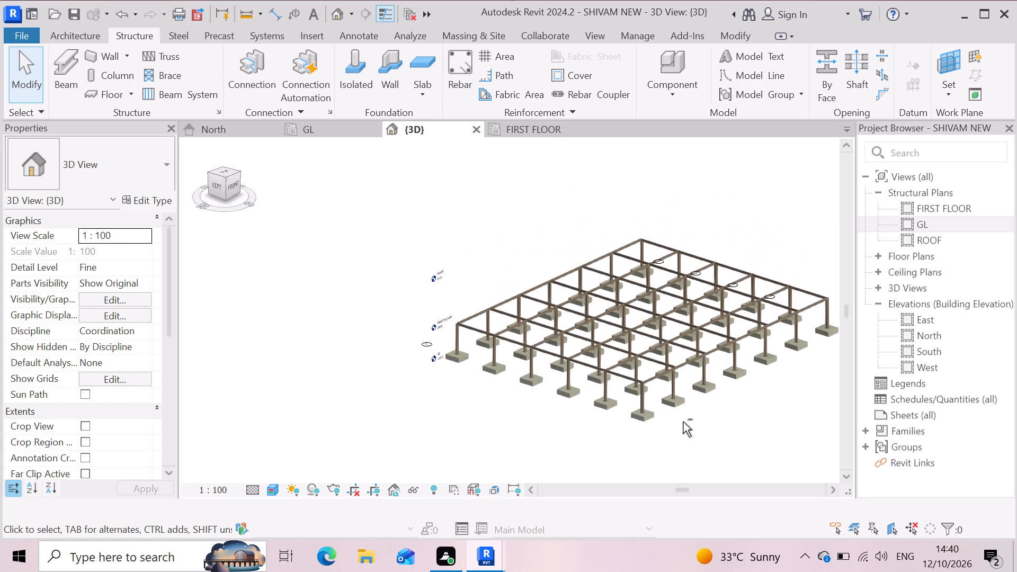
Examine how the two first-floor edge beams meet the corner column top in realistic display.
scroll(640, 370, "up", 7, "shift")
scroll(655, 395, "up", 9)
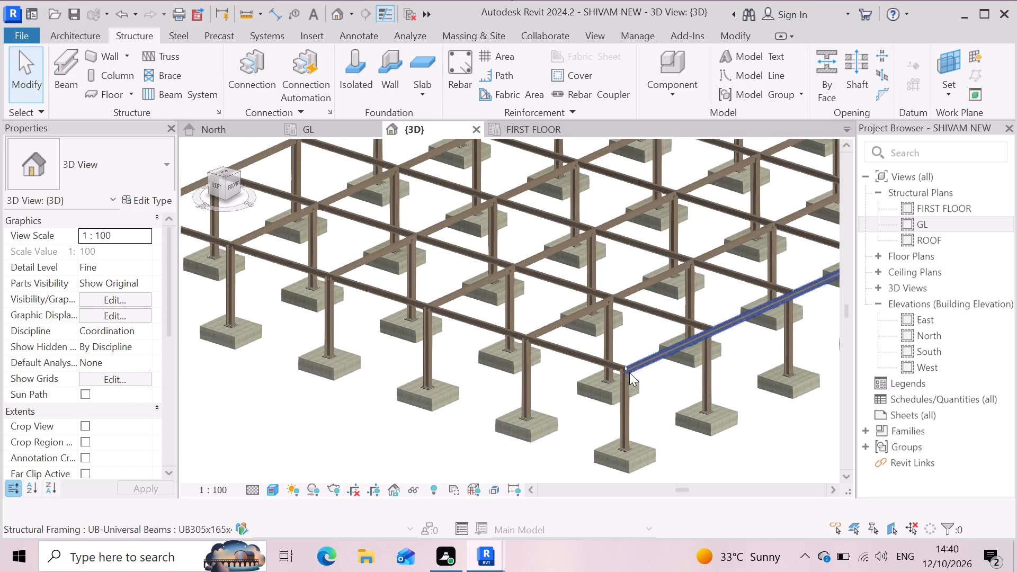
scroll(629, 372, "up", 15)
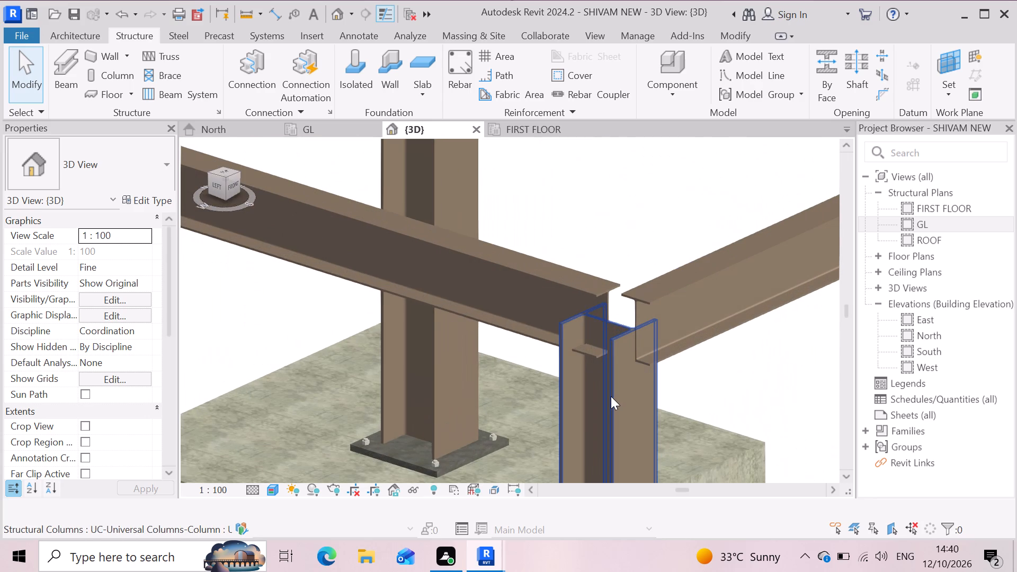
scroll(611, 396, "up", 5)
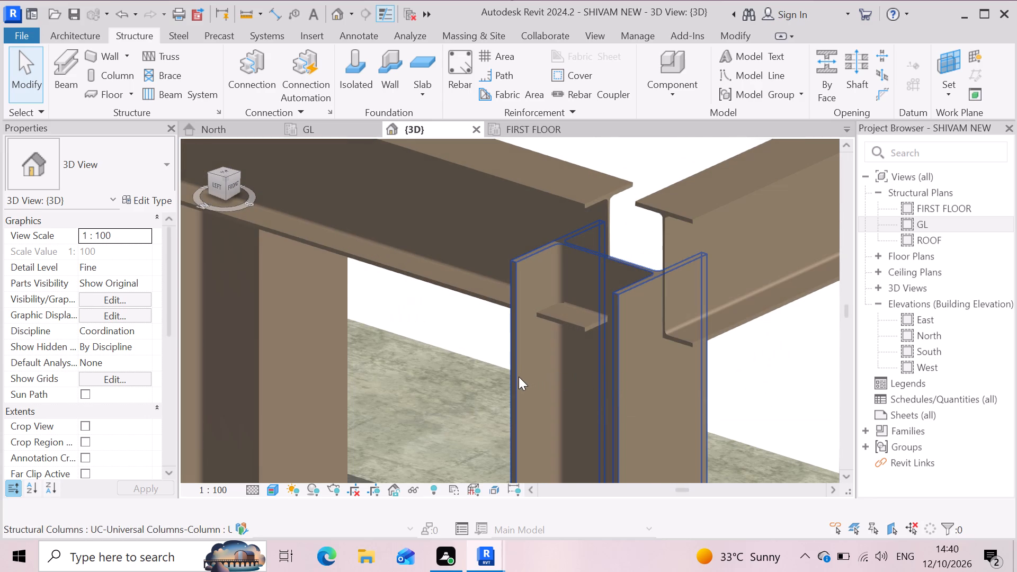
scroll(612, 248, "up", 2)
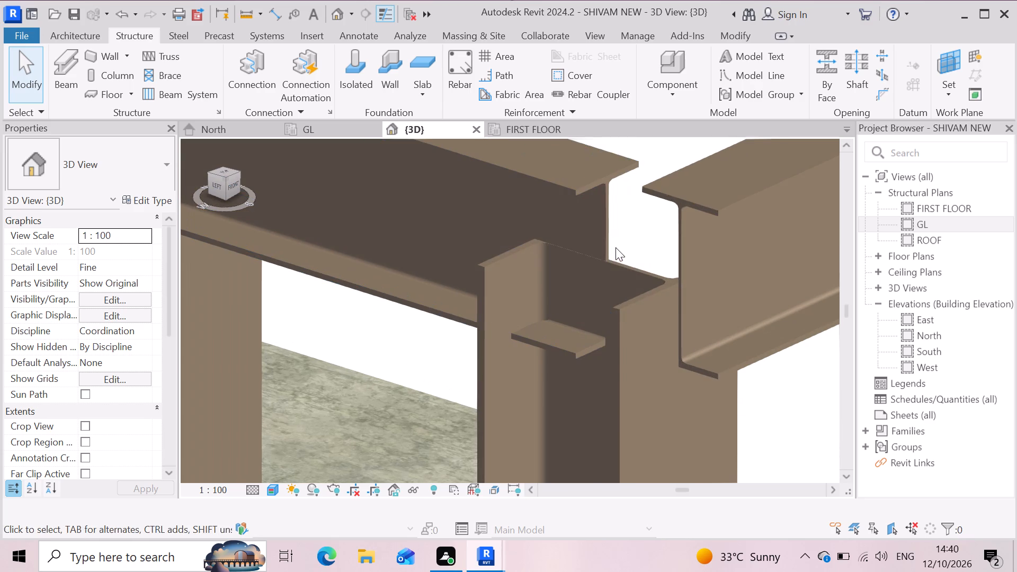
scroll(672, 329, "up", 3)
scroll(608, 332, "down", 3)
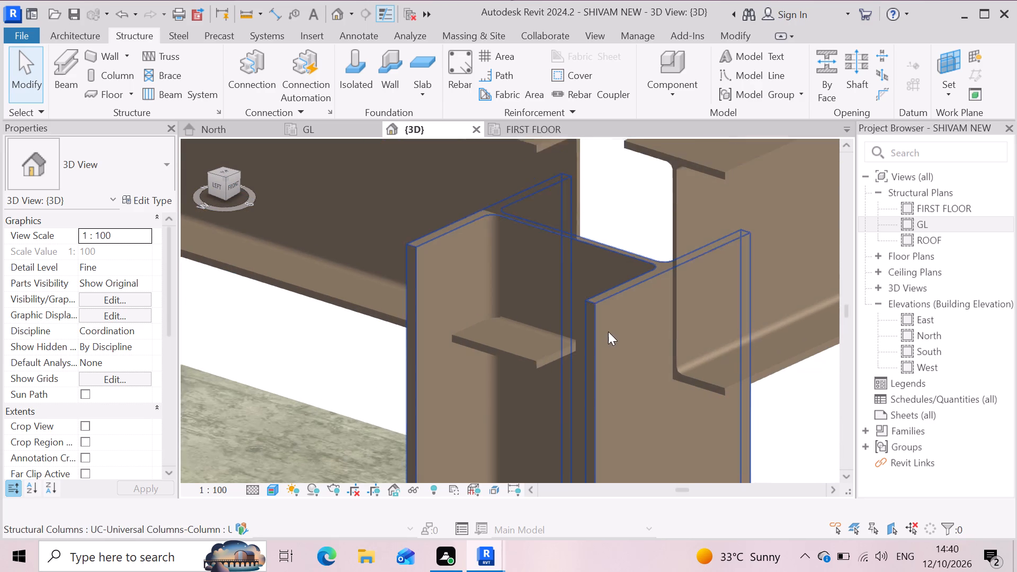
scroll(608, 332, "down", 7)
scroll(580, 312, "up", 2)
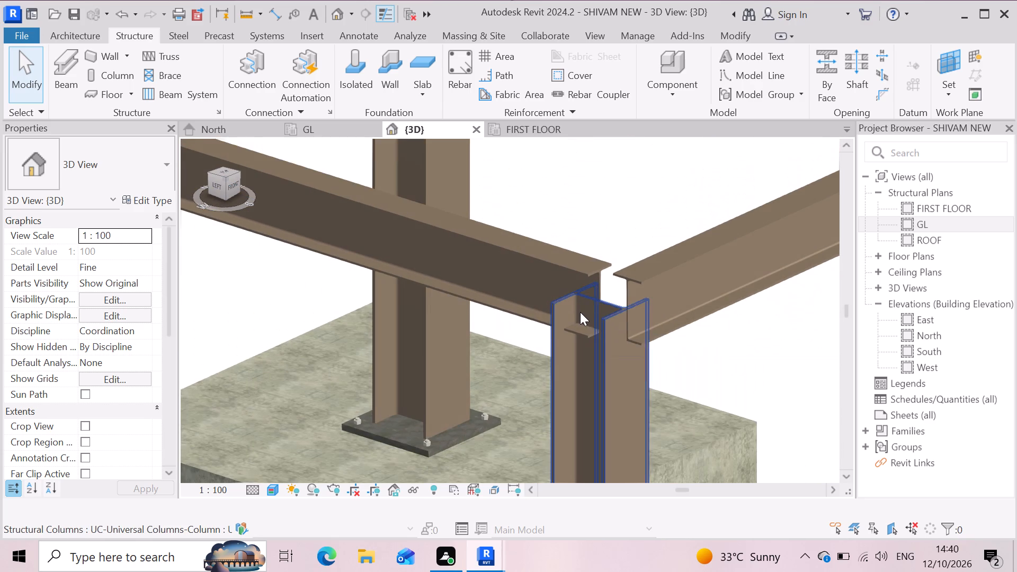
scroll(580, 312, "up", 2)
scroll(574, 296, "down", 6)
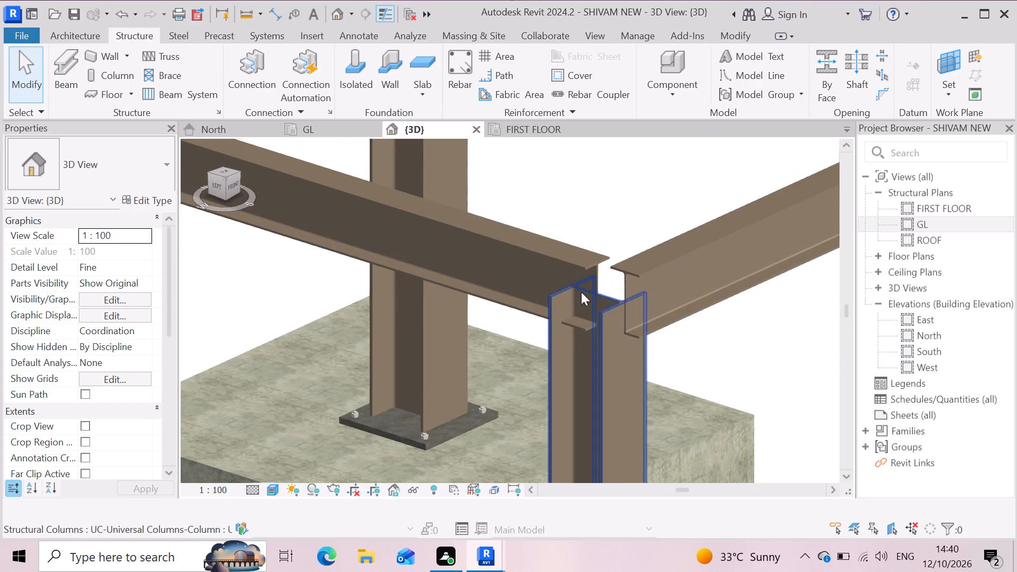
scroll(581, 292, "down", 14)
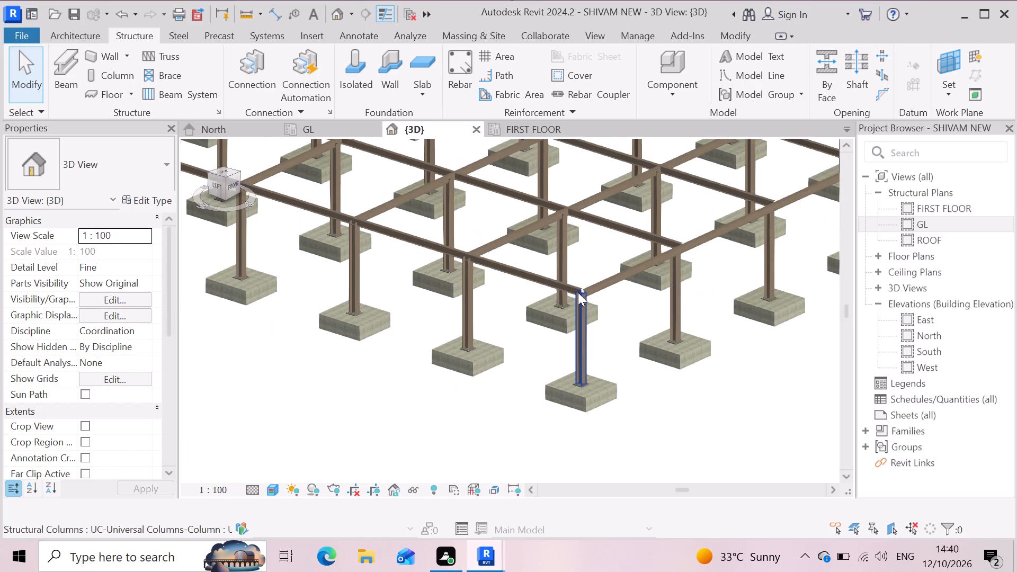
scroll(578, 292, "up", 6)
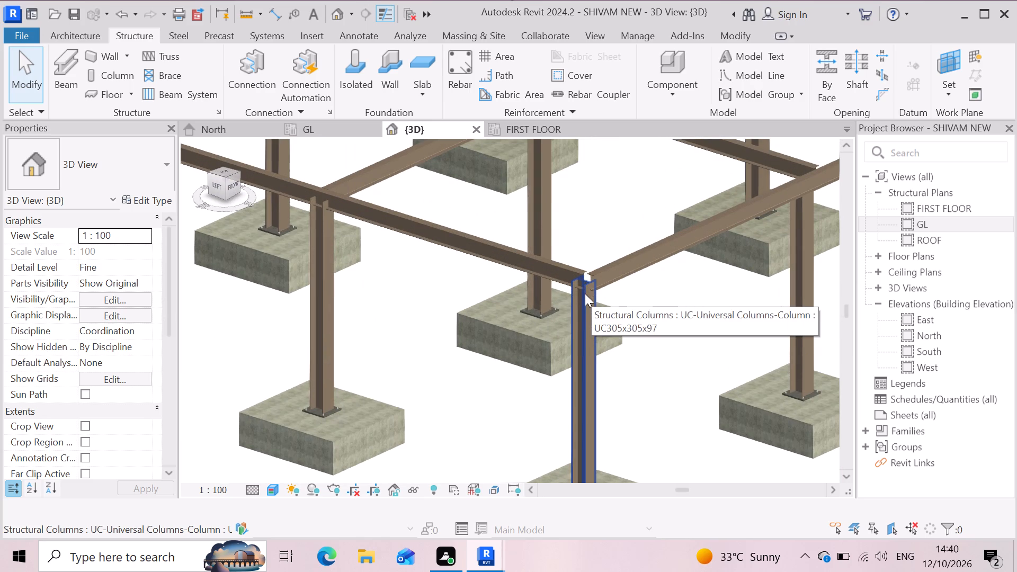
Add a structural connection between the first edge column beside the near corner column and the first-floor edge beam over it.
scroll(581, 295, "down", 3)
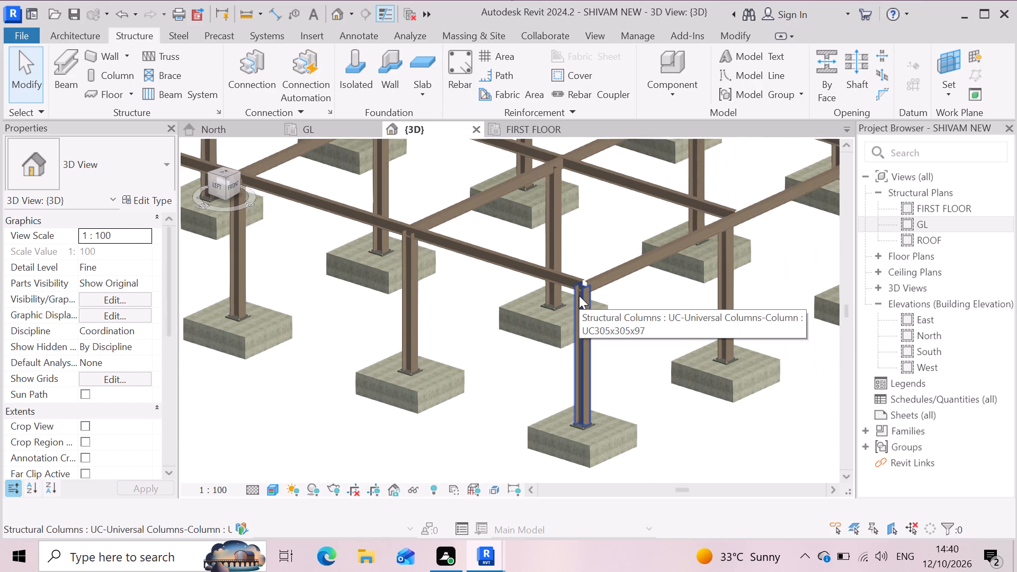
left_click(408, 257)
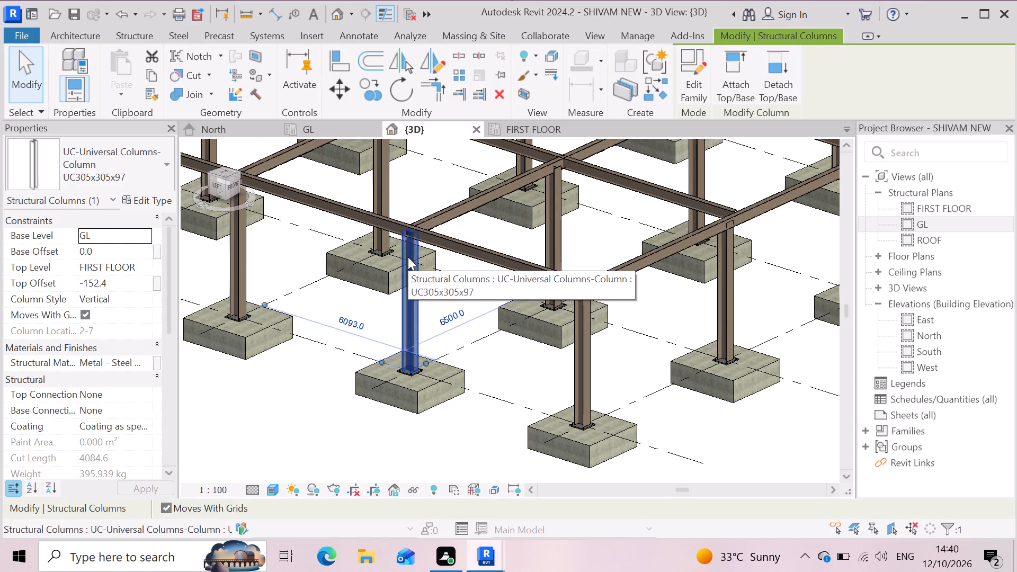
left_click(377, 212, "ctrl")
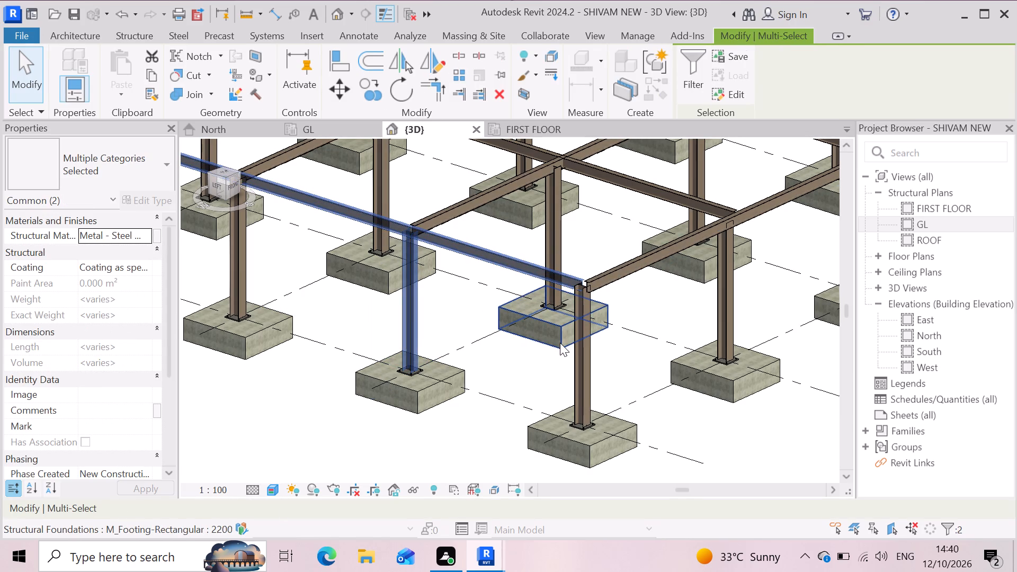
scroll(563, 341, "down", 4)
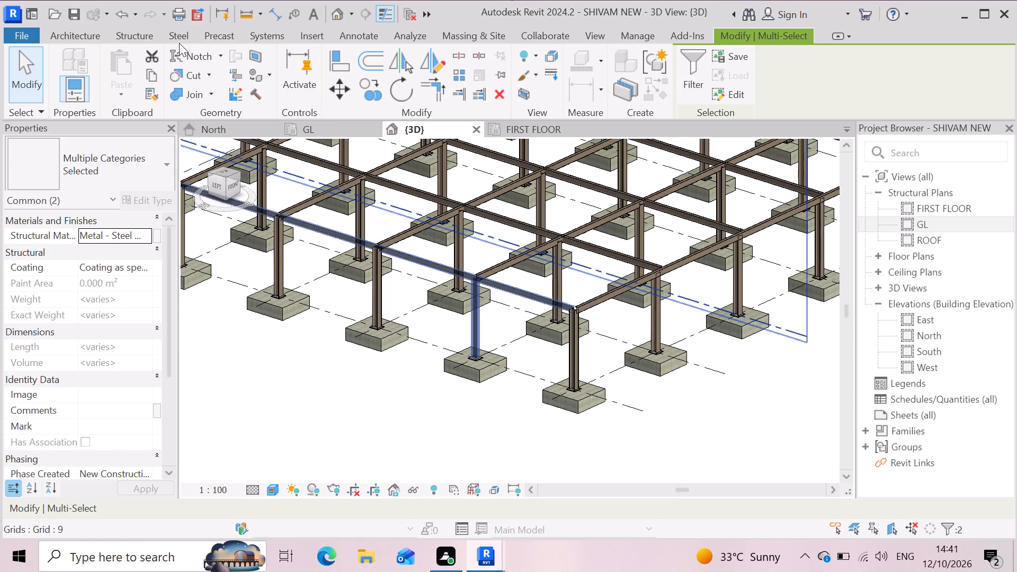
left_click(145, 35)
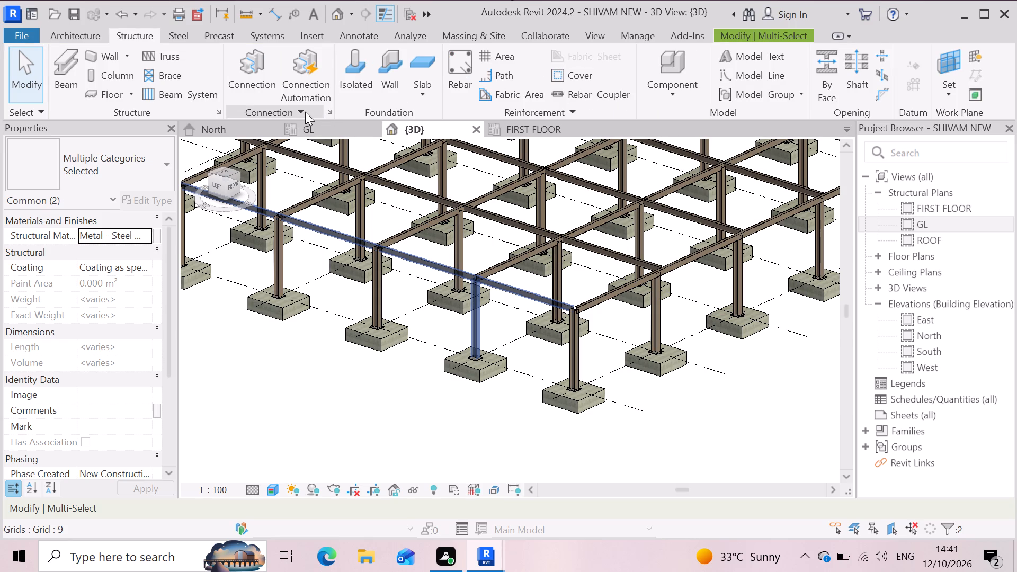
left_click(302, 112)
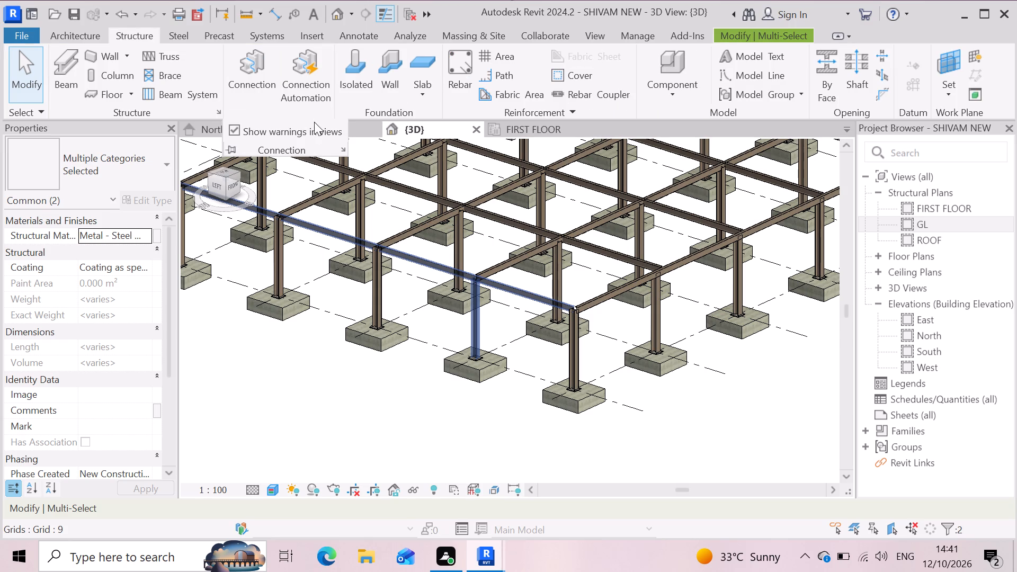
left_click(315, 147)
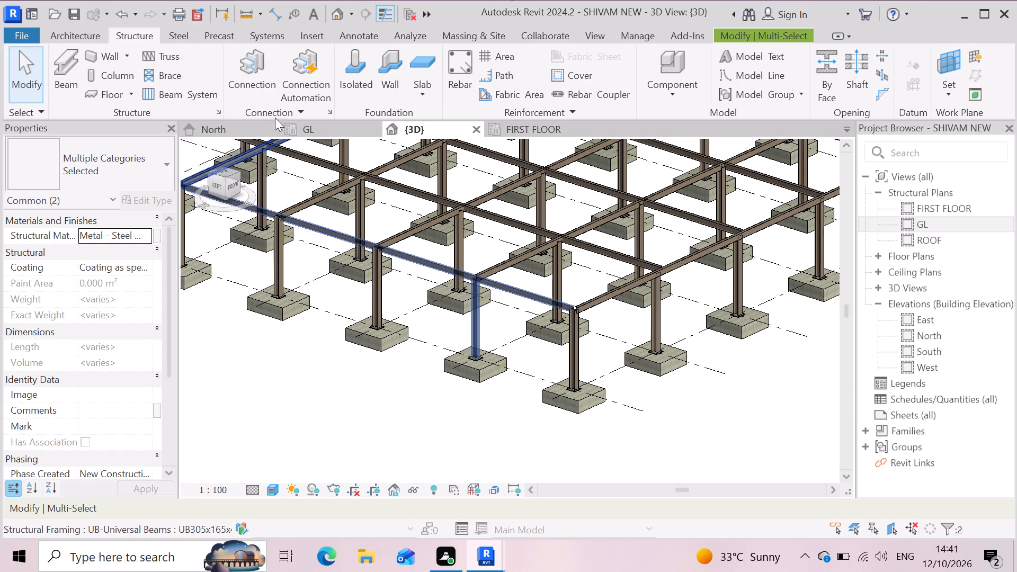
left_click(246, 64)
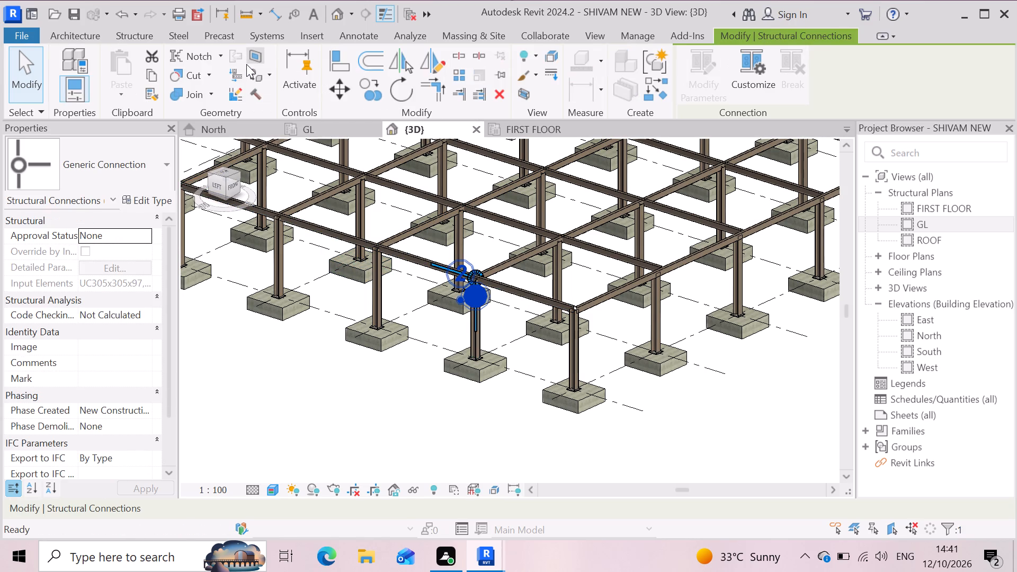
Look through the available connection types for a beam-to-column type to replace the new joint's Generic Connection.
left_click(148, 153)
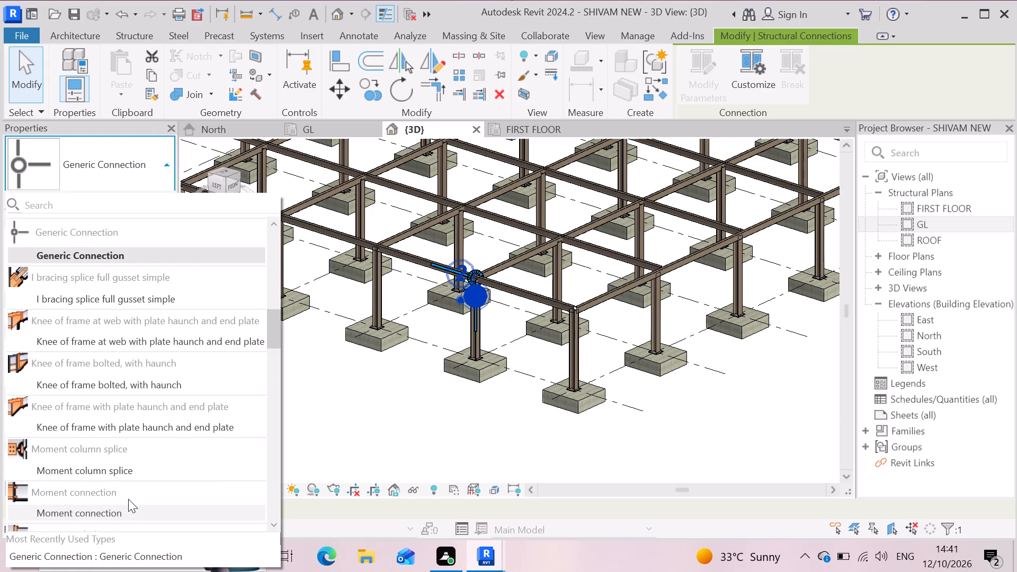
scroll(130, 499, "down", 5)
scroll(141, 481, "up", 5)
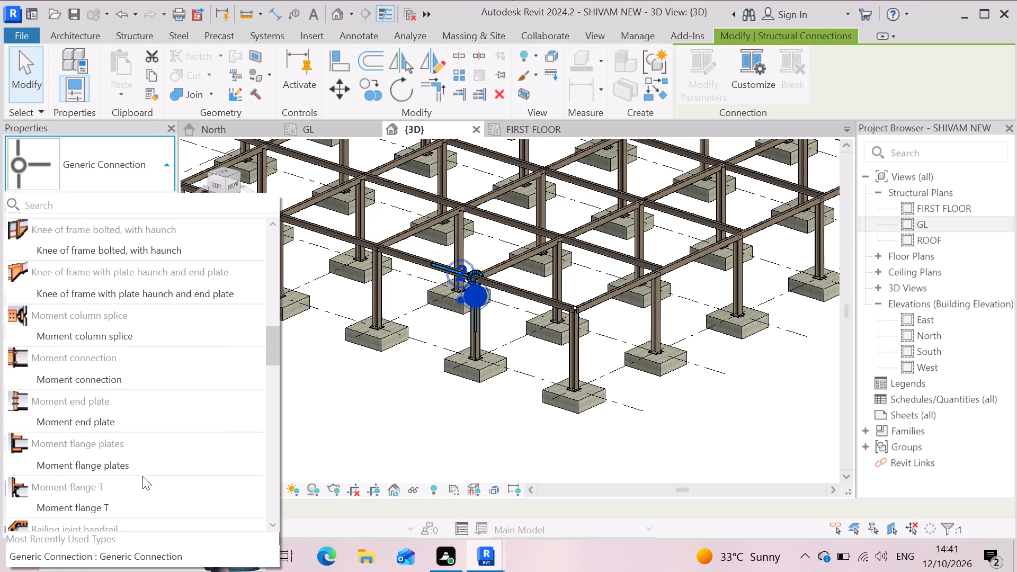
scroll(142, 476, "up", 14)
scroll(151, 462, "up", 12)
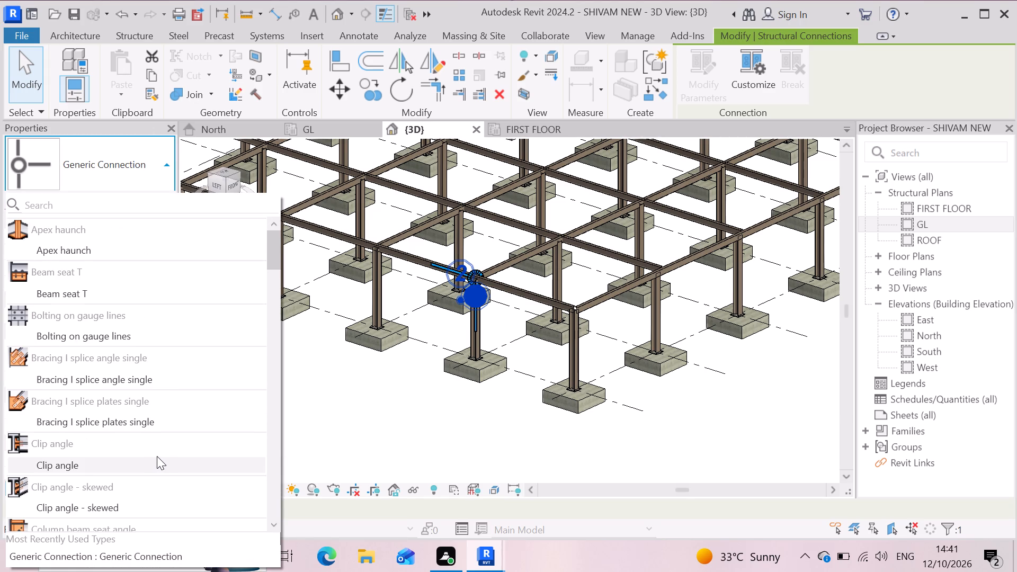
scroll(157, 456, "up", 8)
scroll(157, 418, "down", 6)
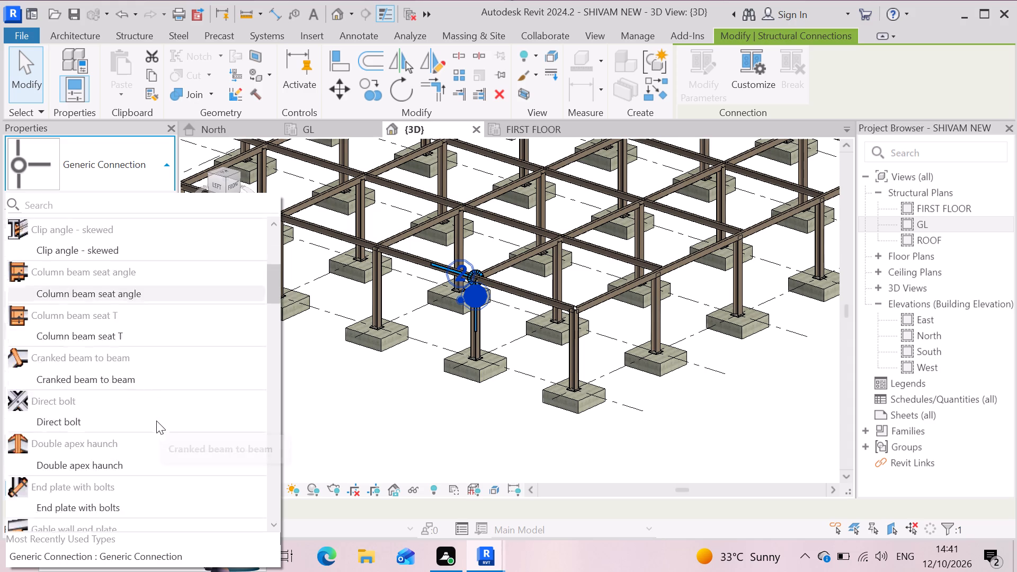
scroll(139, 444, "down", 11)
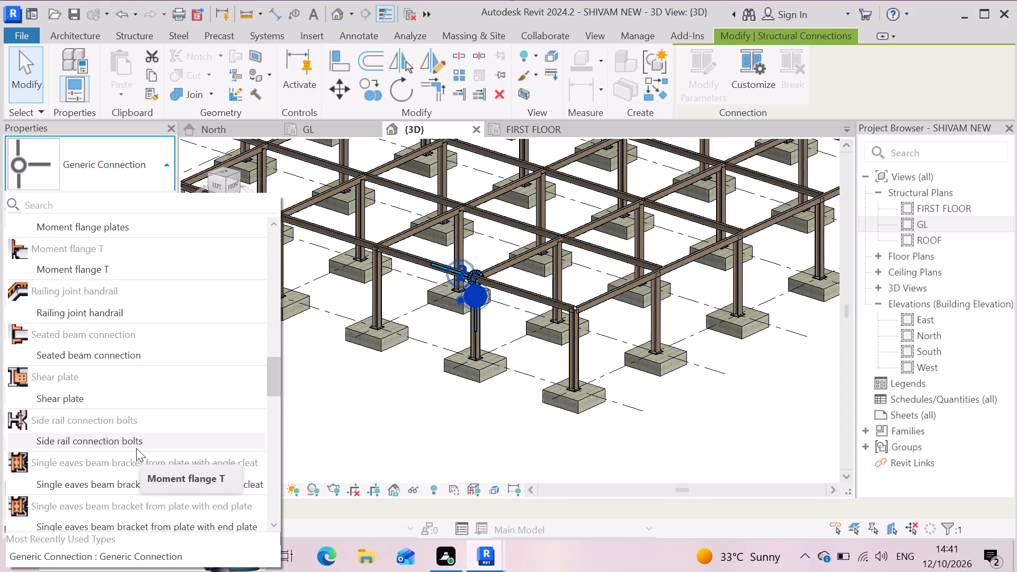
scroll(136, 448, "down", 15)
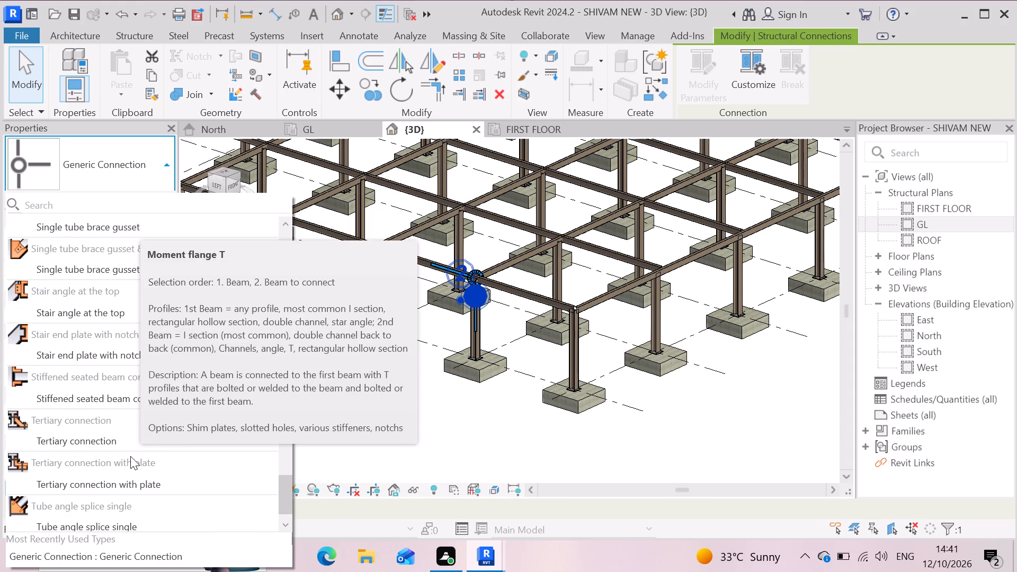
scroll(106, 479, "down", 7)
scroll(106, 480, "up", 3)
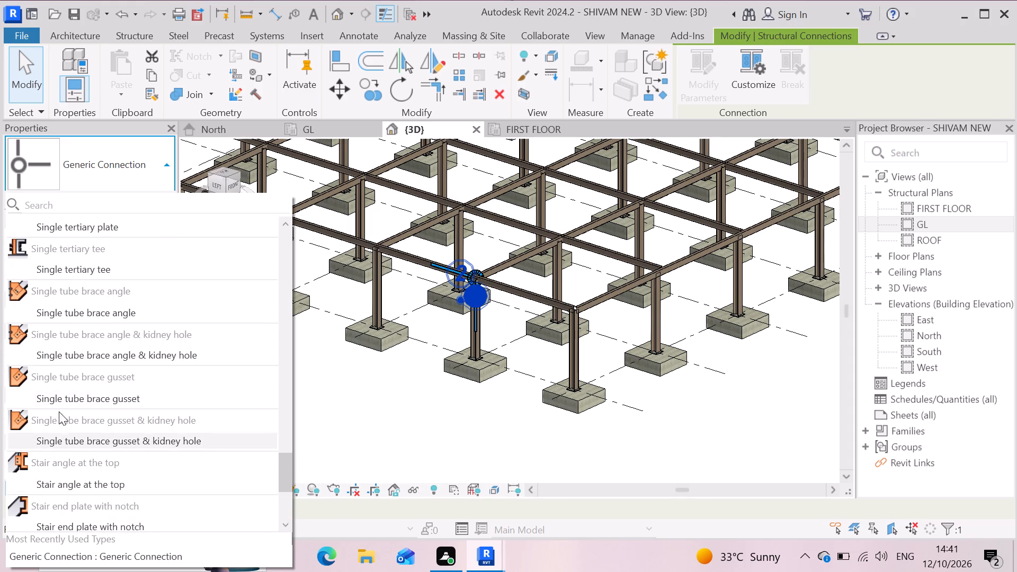
scroll(64, 393, "up", 12)
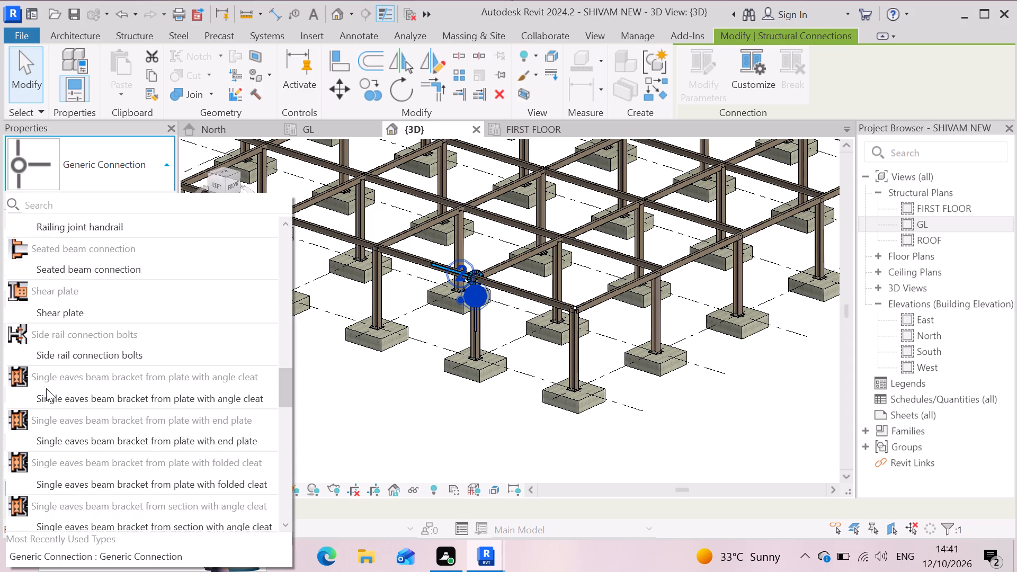
scroll(45, 391, "up", 3)
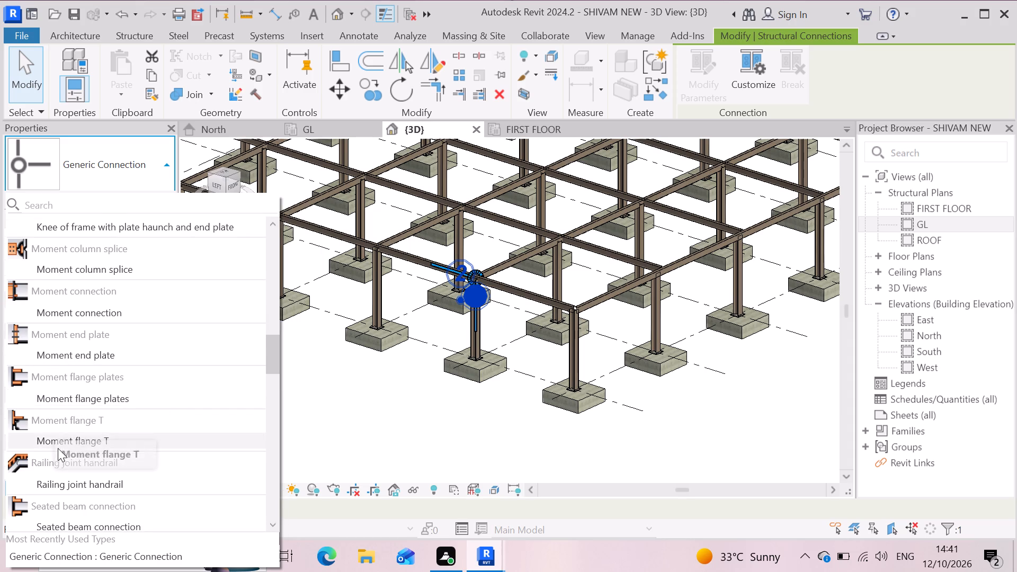
scroll(58, 448, "up", 8)
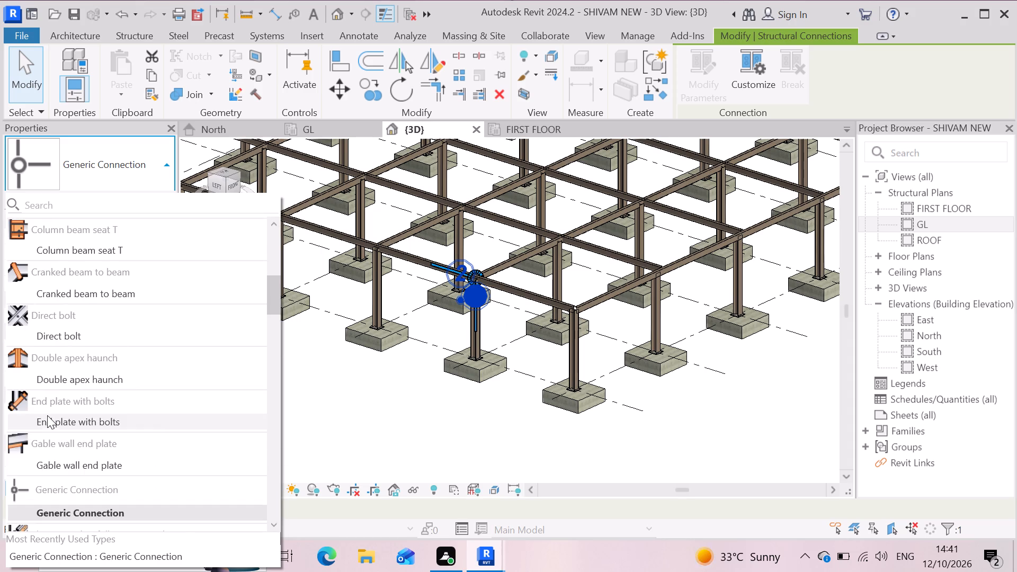
scroll(47, 425, "up", 4)
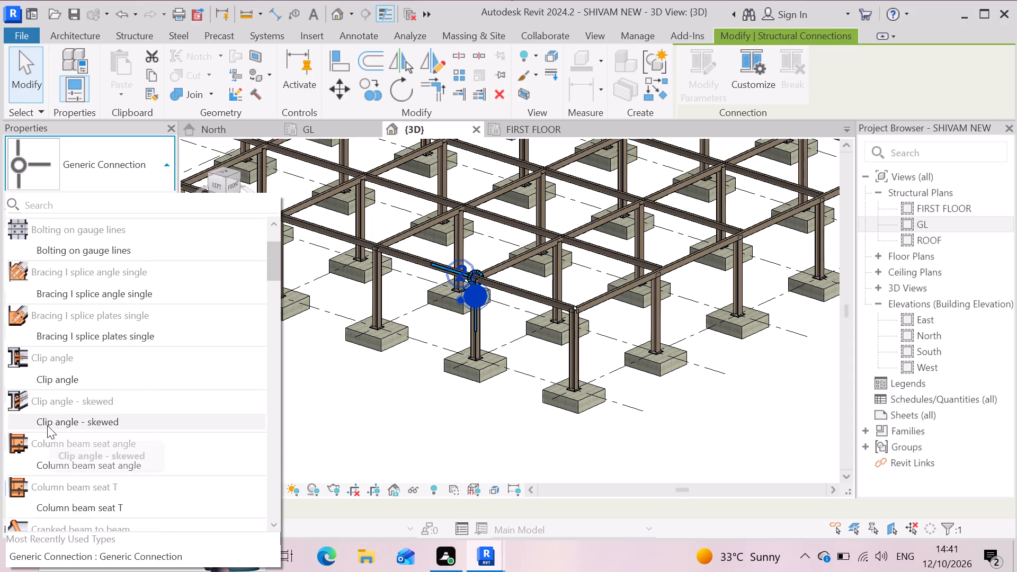
scroll(47, 425, "up", 7)
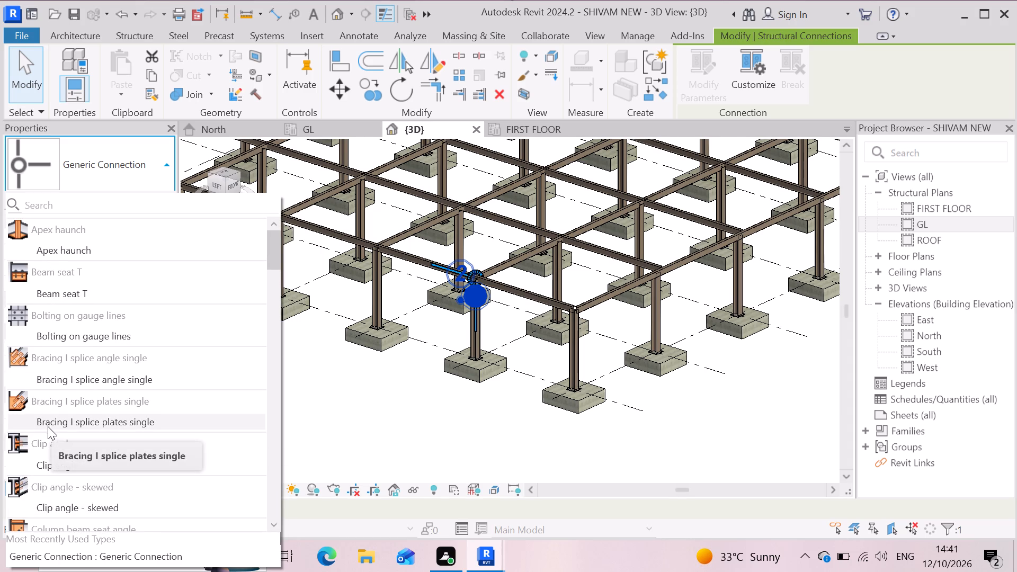
scroll(52, 414, "down", 2)
scroll(52, 421, "up", 3)
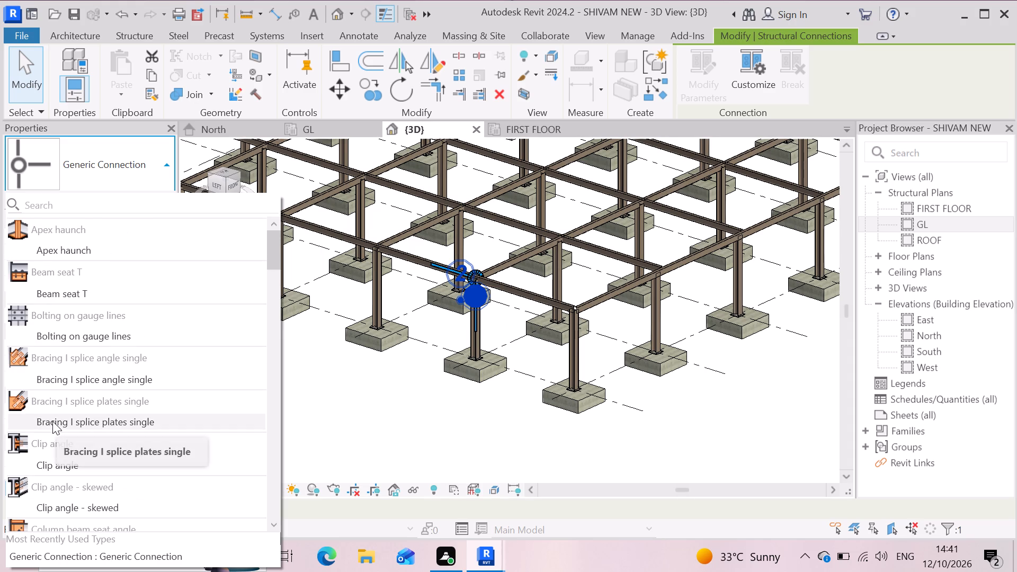
scroll(51, 408, "down", 3)
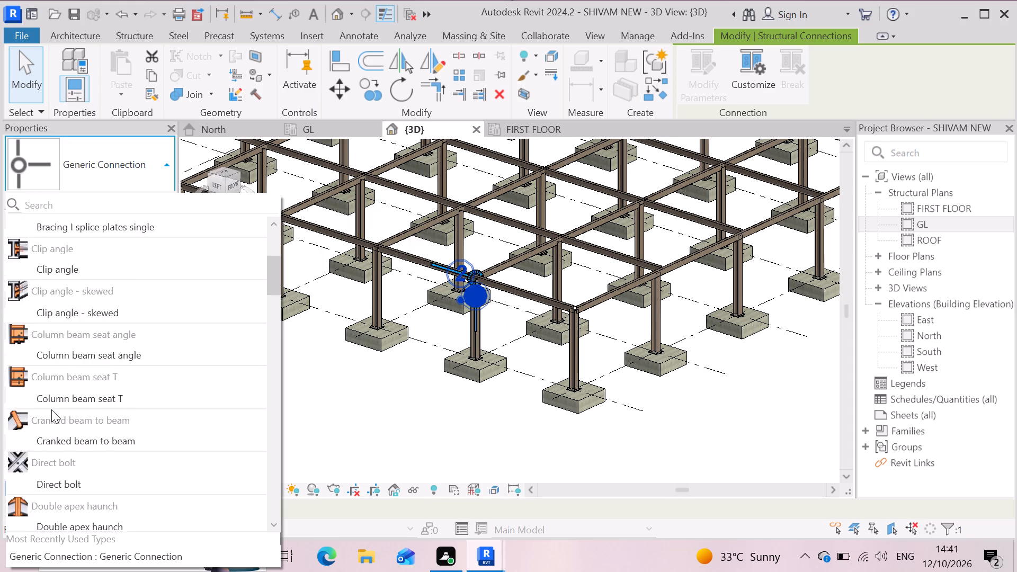
scroll(51, 409, "down", 4)
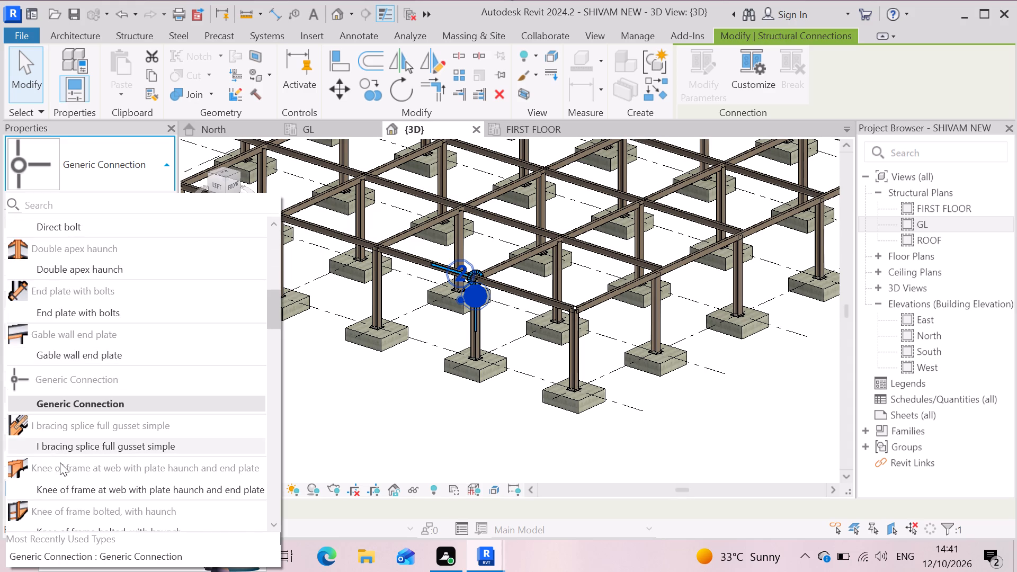
scroll(60, 462, "down", 6)
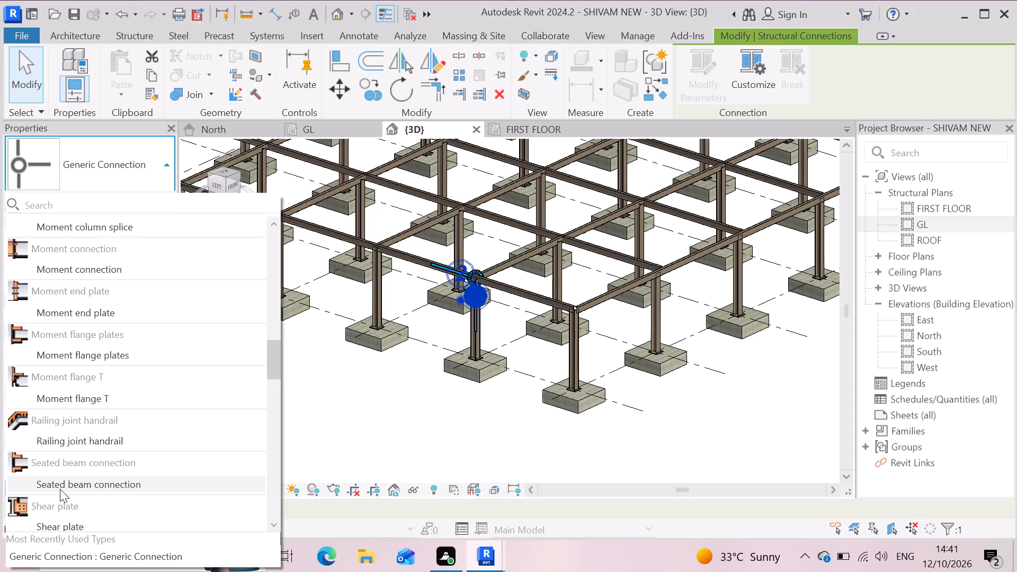
scroll(60, 488, "down", 4)
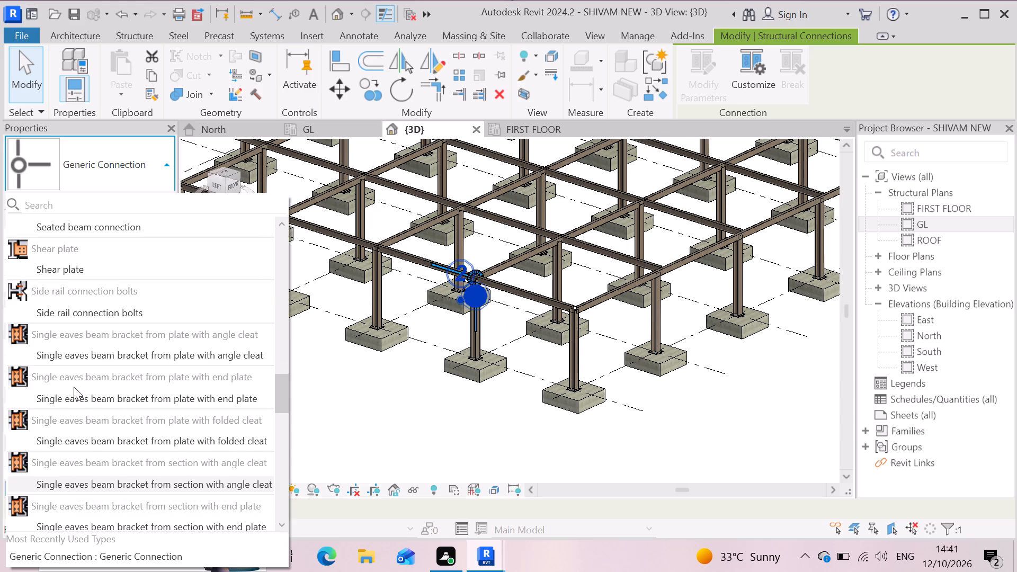
scroll(86, 442, "down", 1)
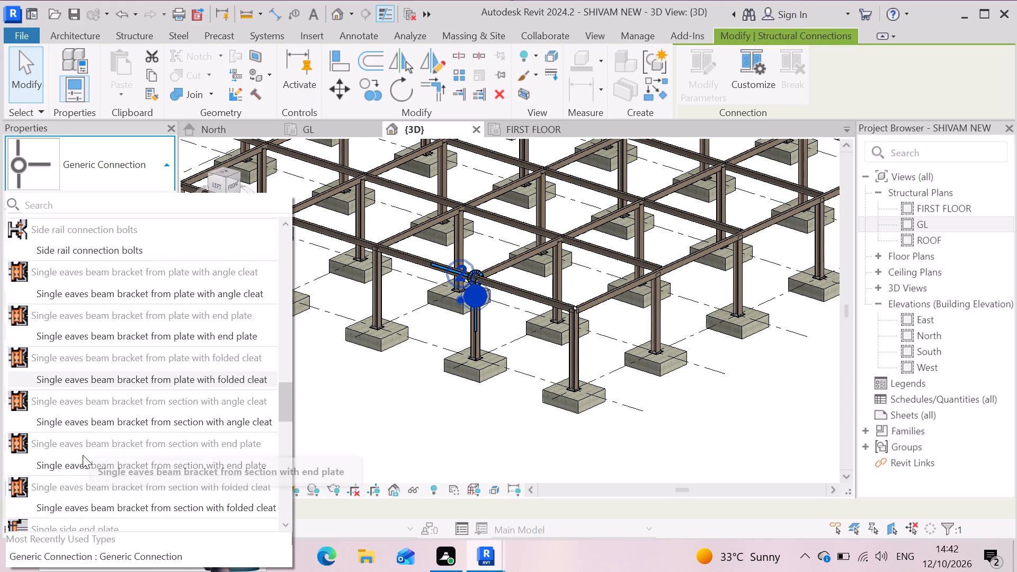
scroll(83, 455, "down", 6)
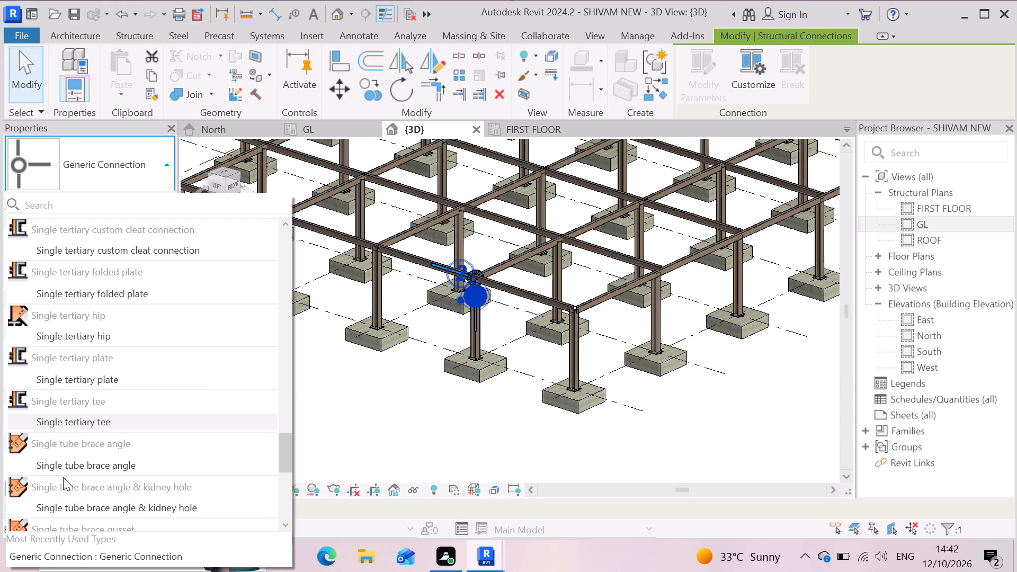
scroll(81, 467, "down", 3)
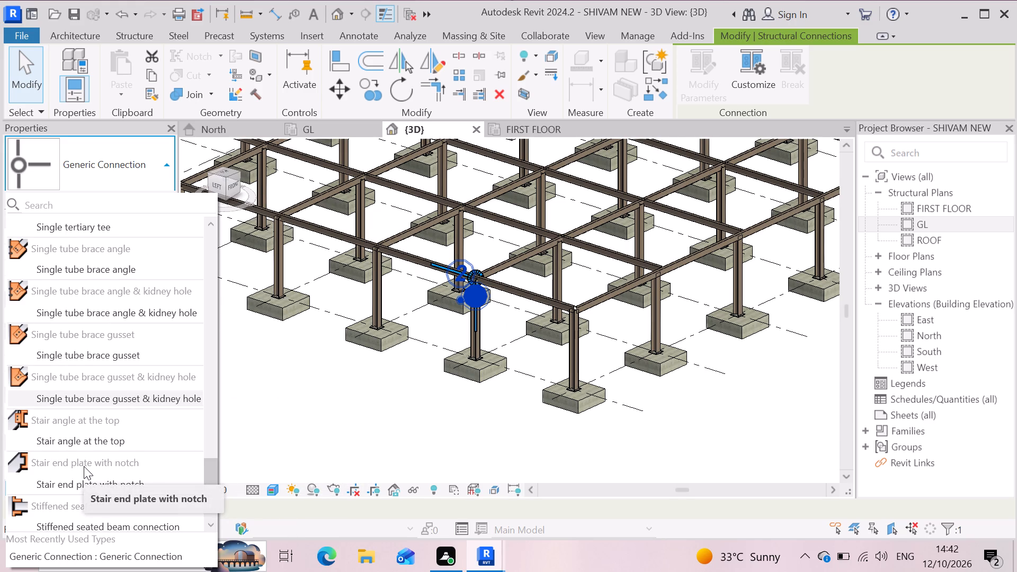
scroll(84, 466, "down", 1)
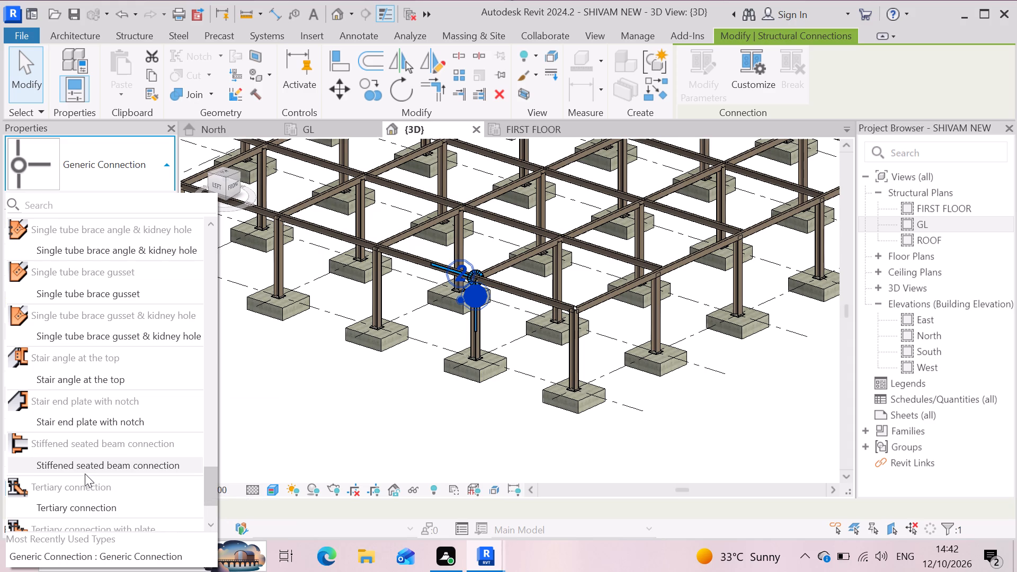
scroll(95, 464, "down", 2)
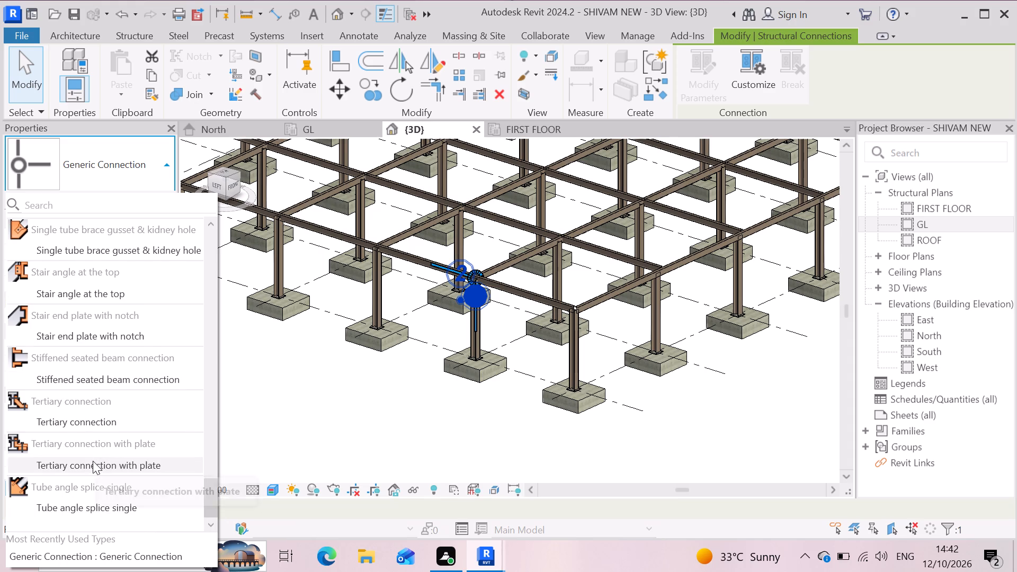
scroll(83, 473, "down", 3)
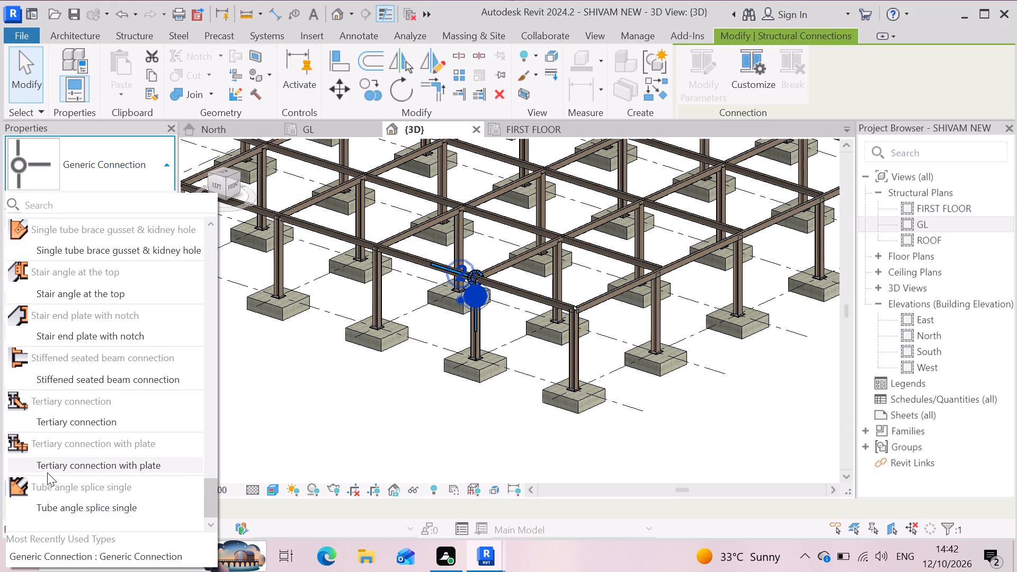
scroll(47, 472, "up", 9)
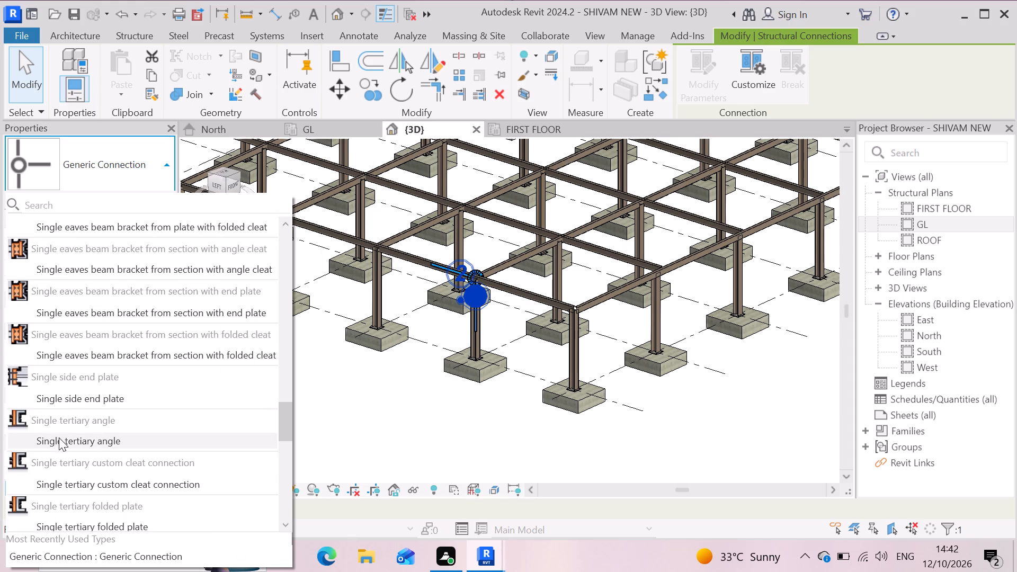
scroll(59, 437, "up", 3)
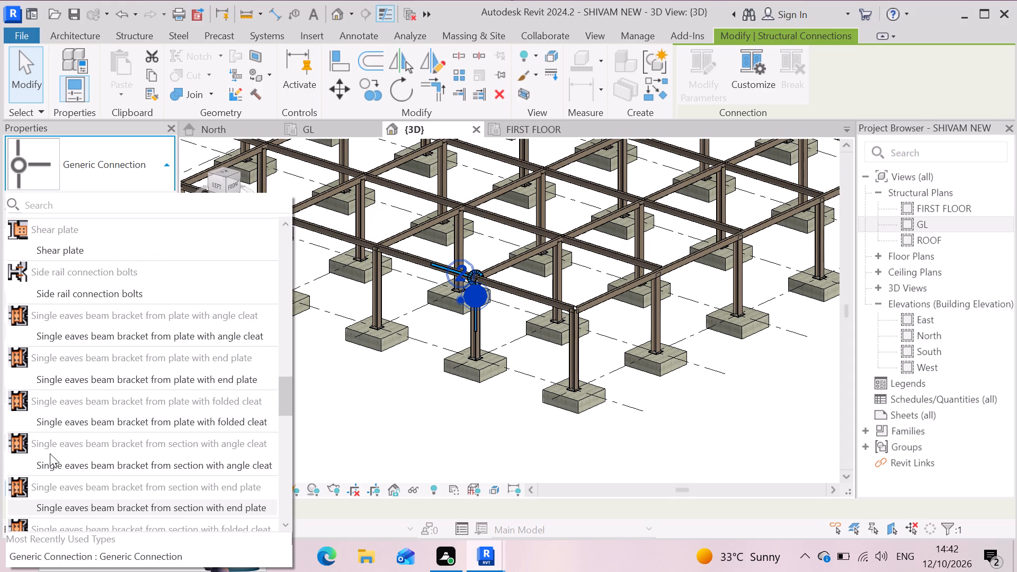
scroll(52, 432, "up", 2)
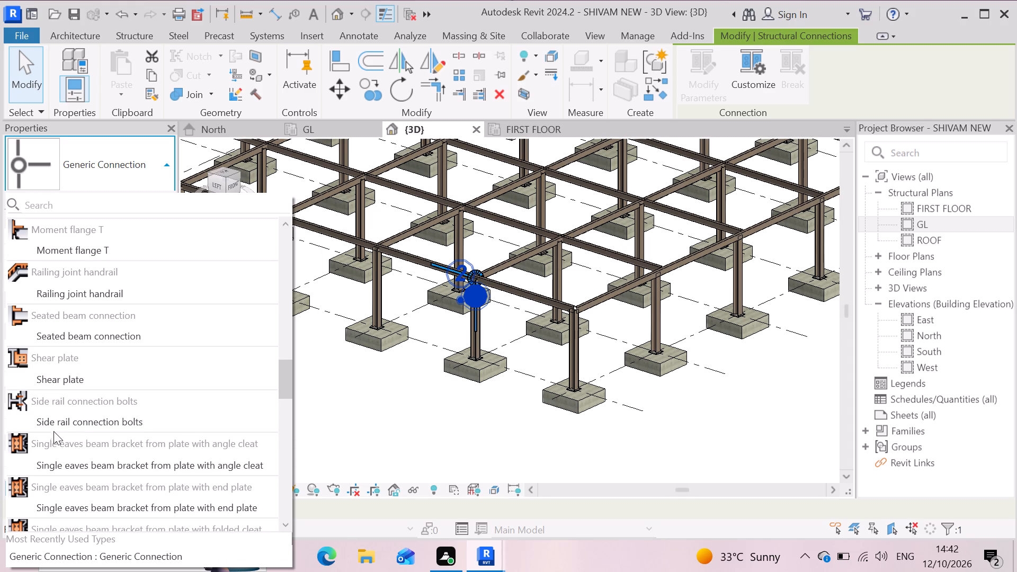
scroll(53, 433, "up", 1)
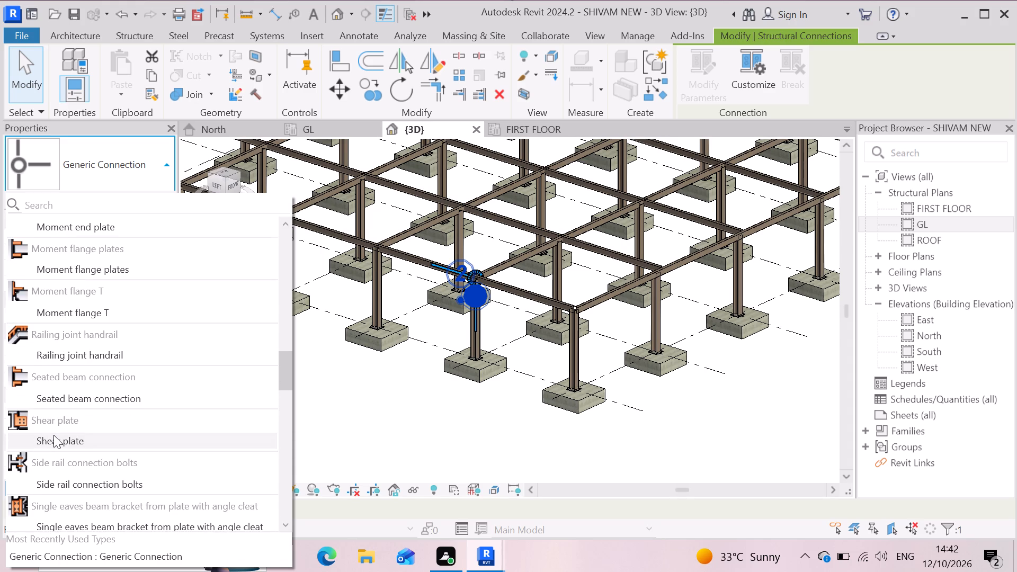
Look through the connection types again for one suited to the selected edge column and beam joint.
scroll(53, 435, "up", 2)
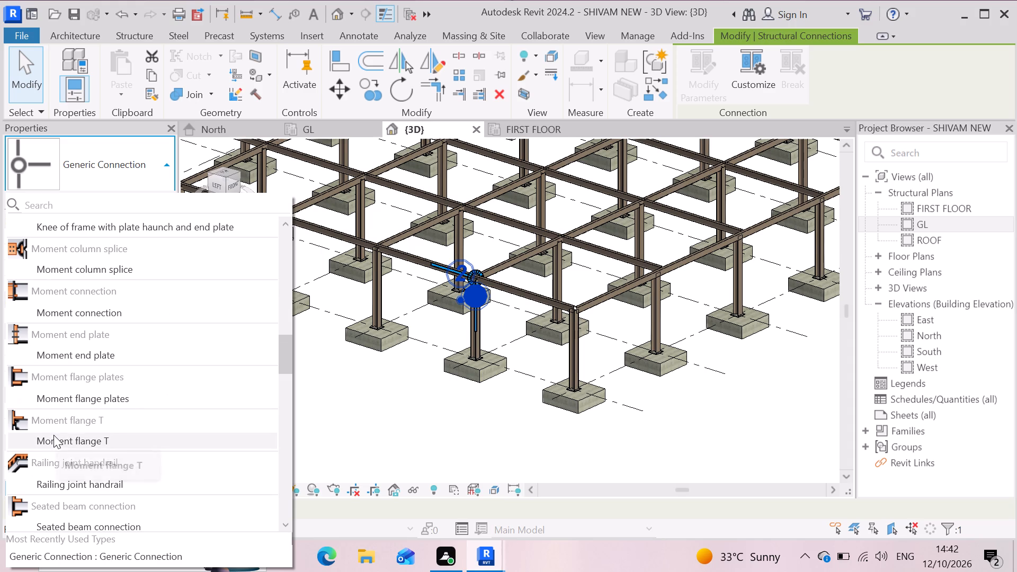
scroll(71, 431, "up", 2)
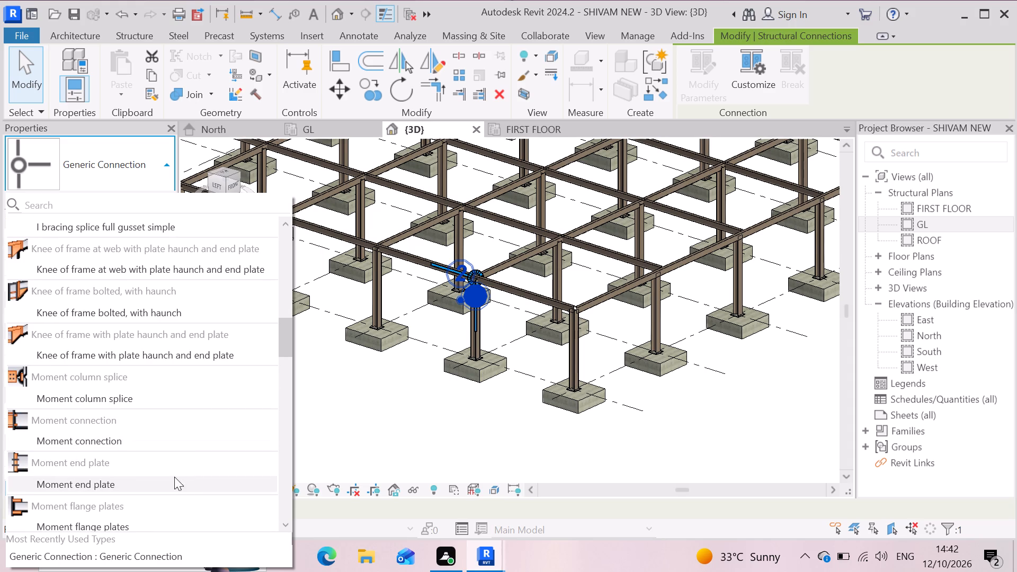
scroll(60, 429, "up", 2)
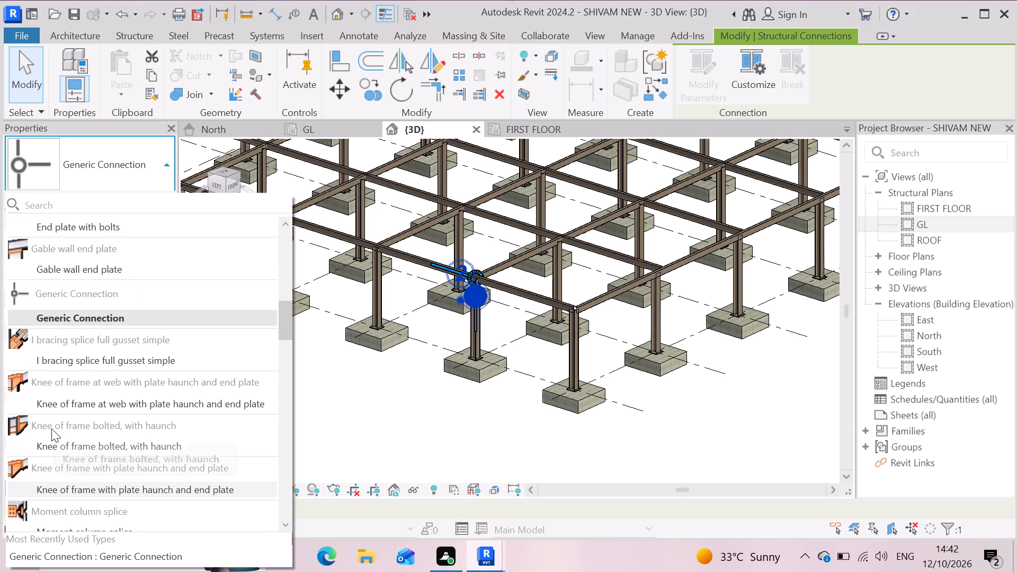
scroll(51, 432, "up", 2)
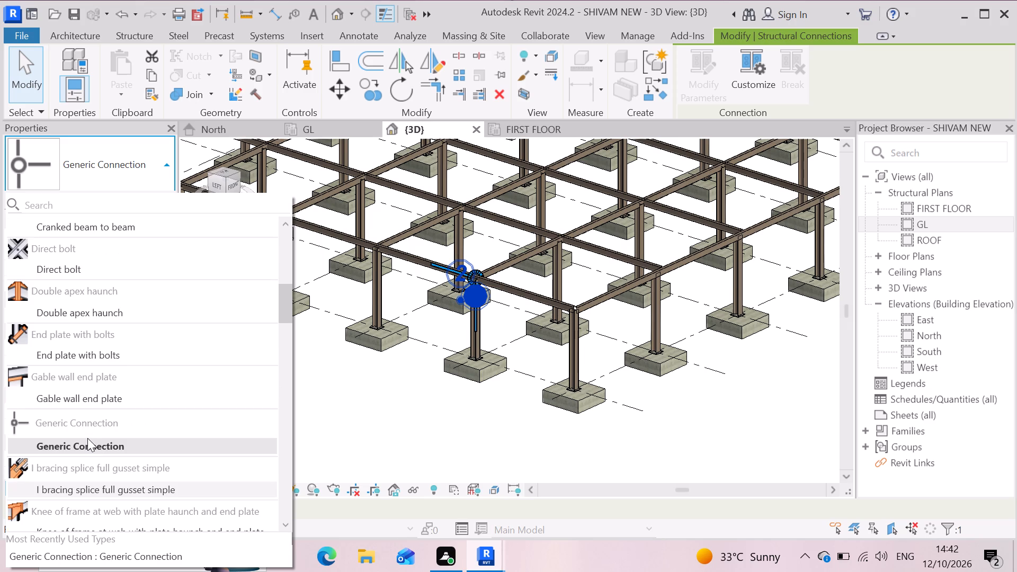
scroll(87, 434, "up", 1)
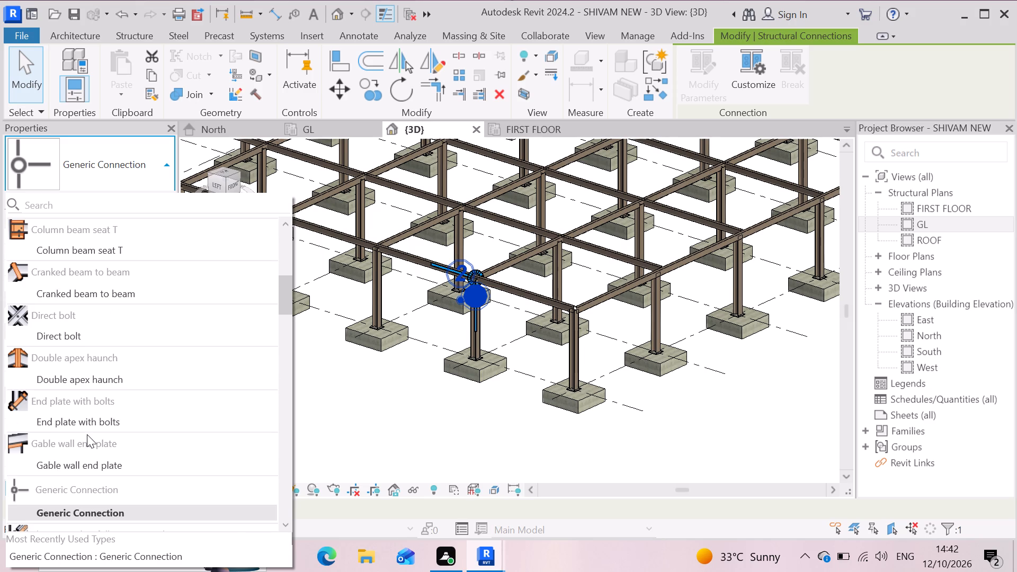
scroll(87, 437, "up", 1)
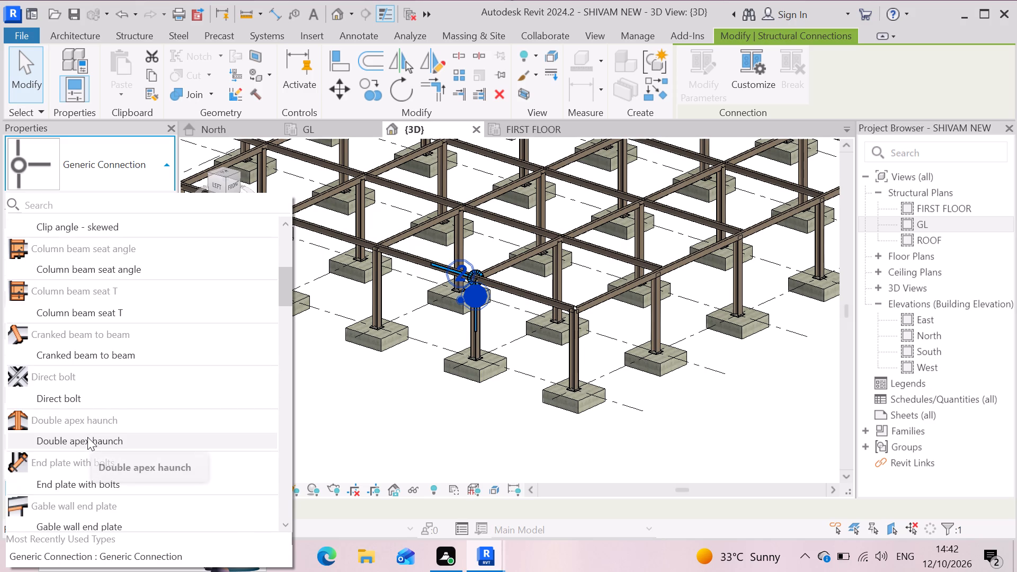
scroll(73, 439, "up", 1)
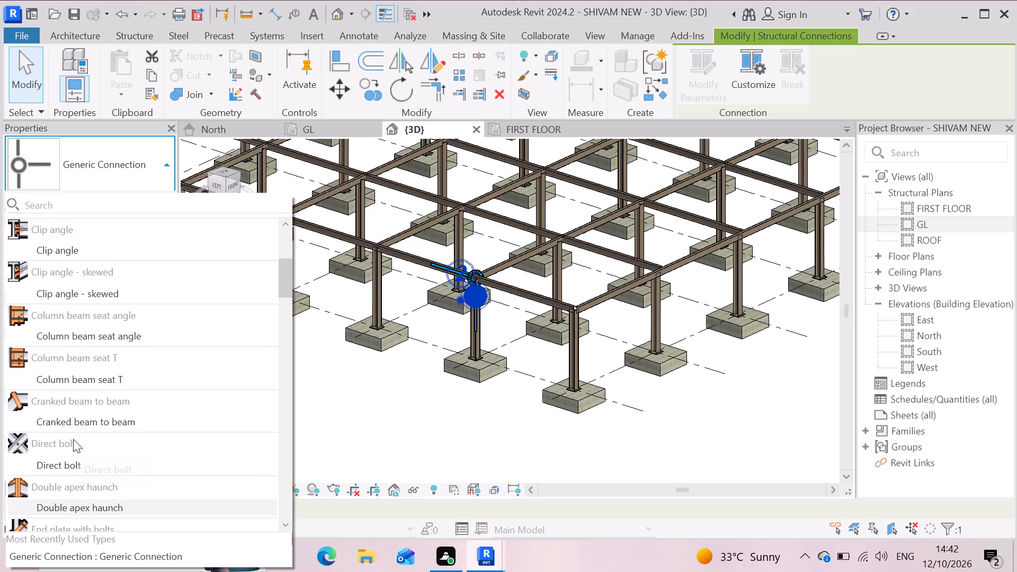
scroll(85, 432, "up", 1)
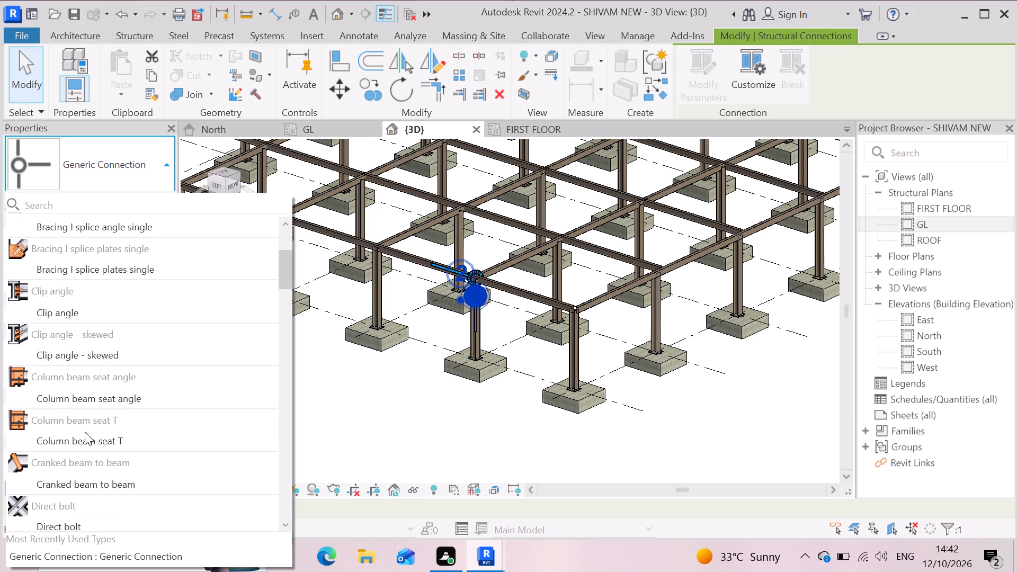
scroll(82, 434, "up", 3)
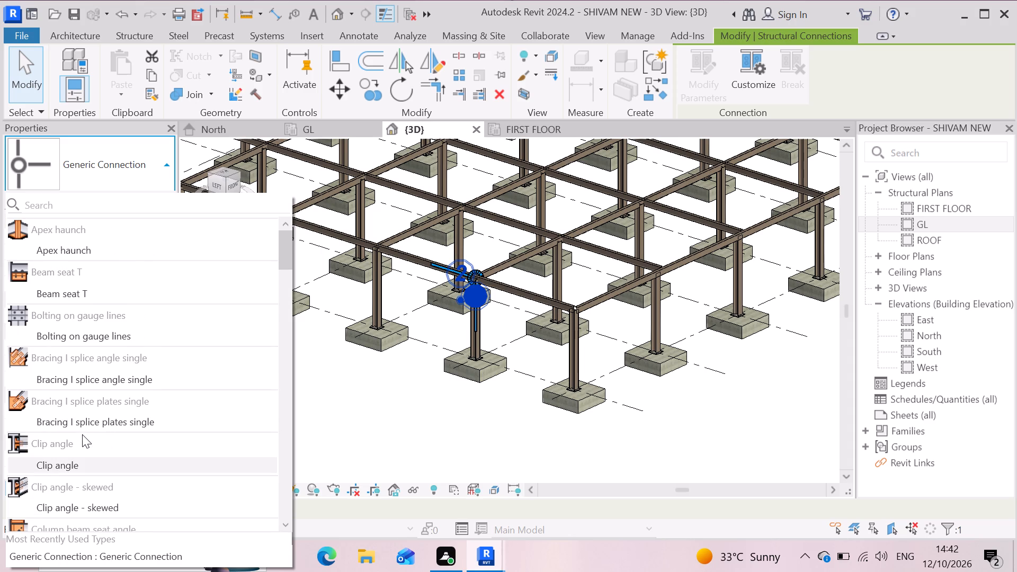
scroll(82, 436, "up", 3)
scroll(167, 358, "down", 5)
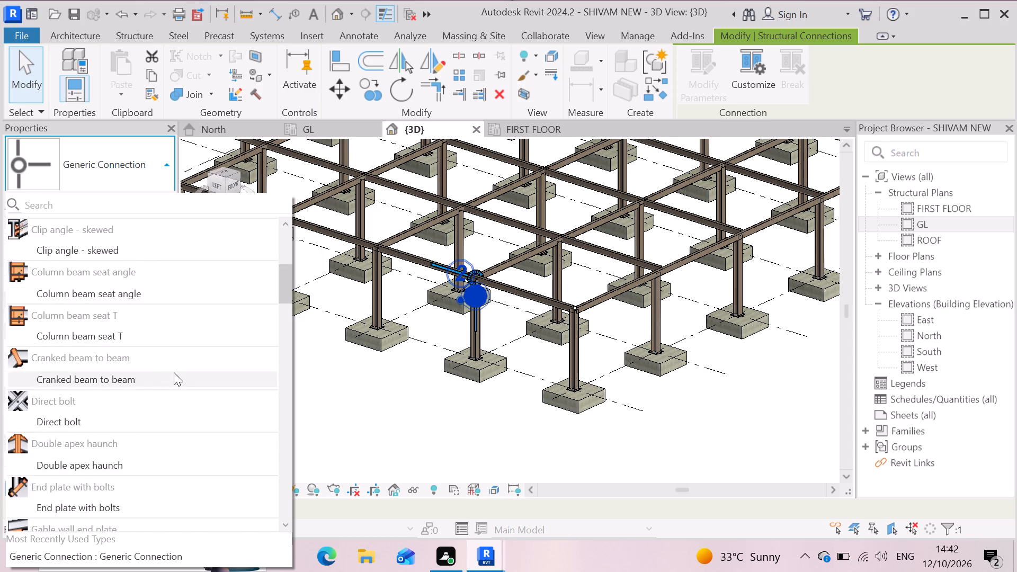
scroll(174, 372, "down", 20)
scroll(174, 372, "down", 4)
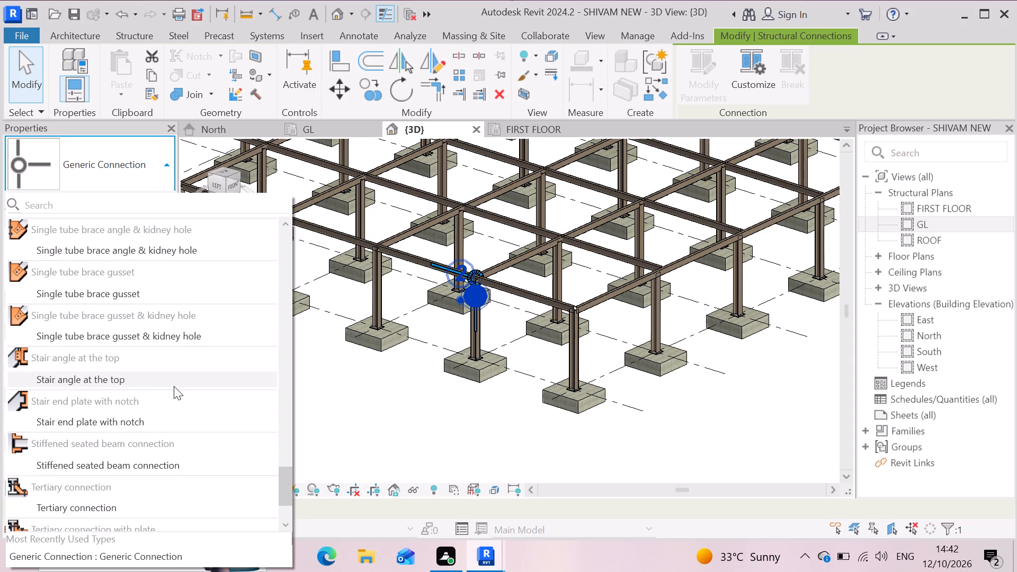
scroll(174, 386, "down", 11)
scroll(147, 499, "up", 1)
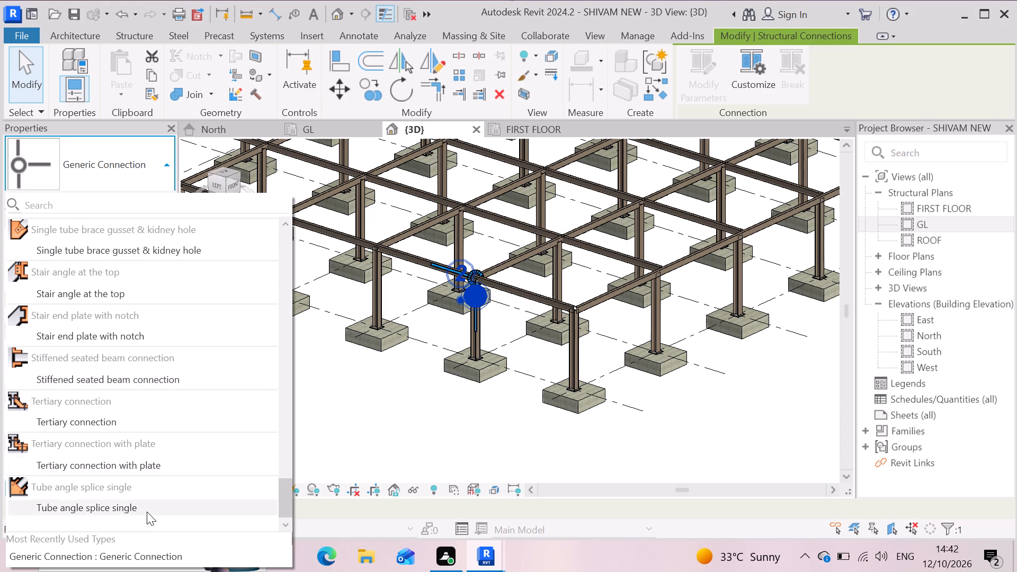
scroll(147, 512, "up", 2)
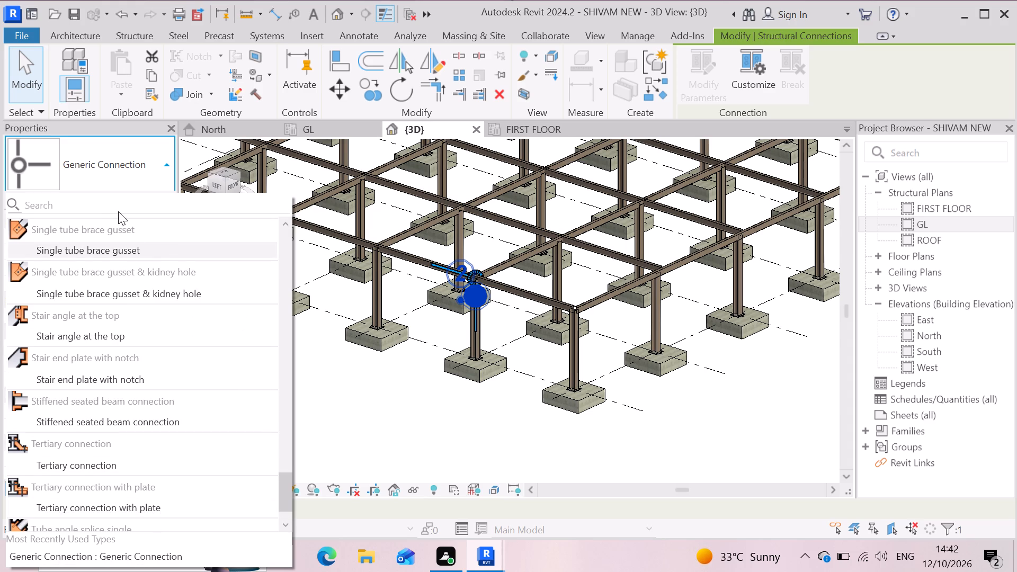
Search the connection types for "T PLATF" and for "PLATF", and clear the search.
left_click(124, 208)
key("t")
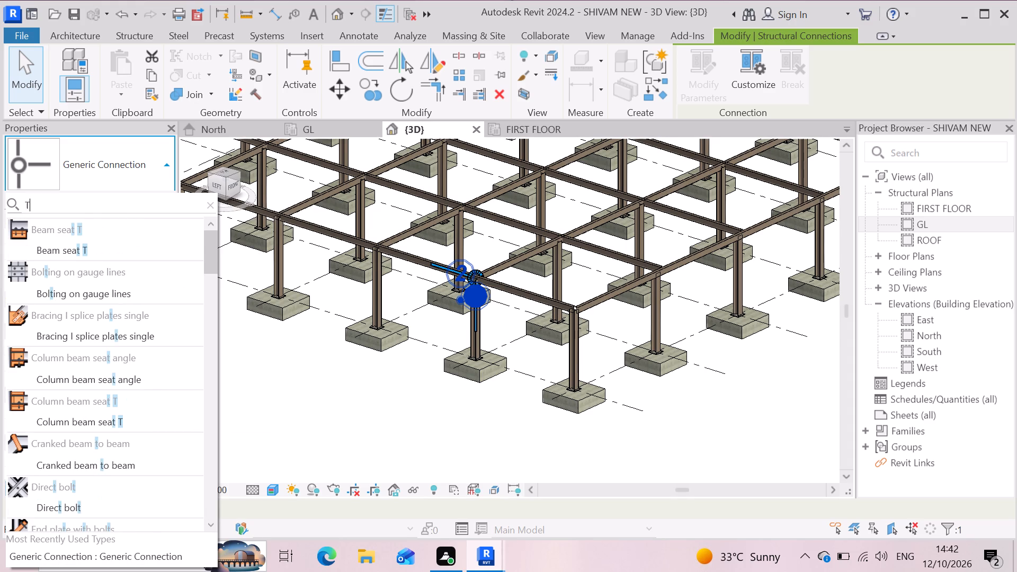
key("space")
type("PLA")
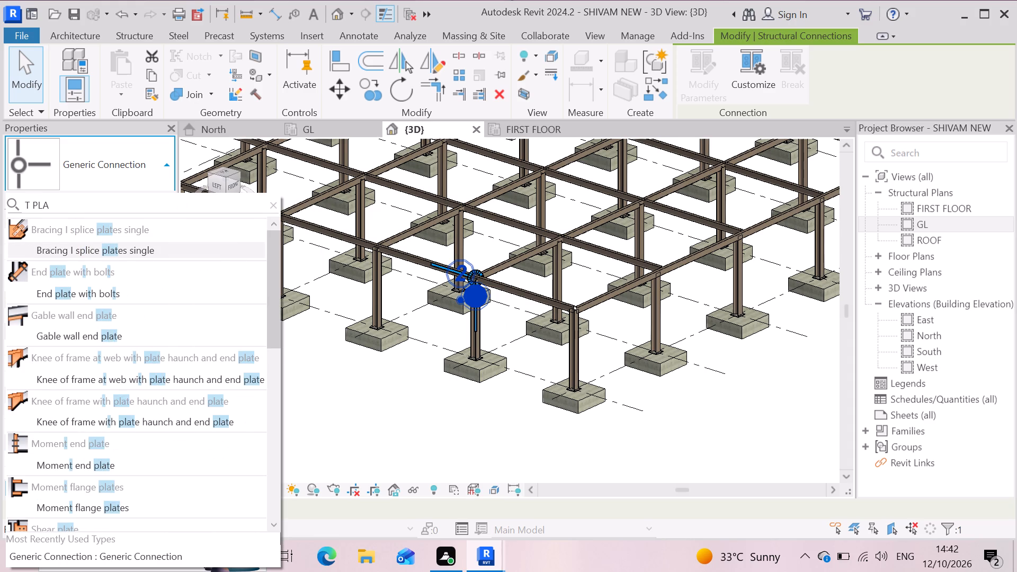
type("TF")
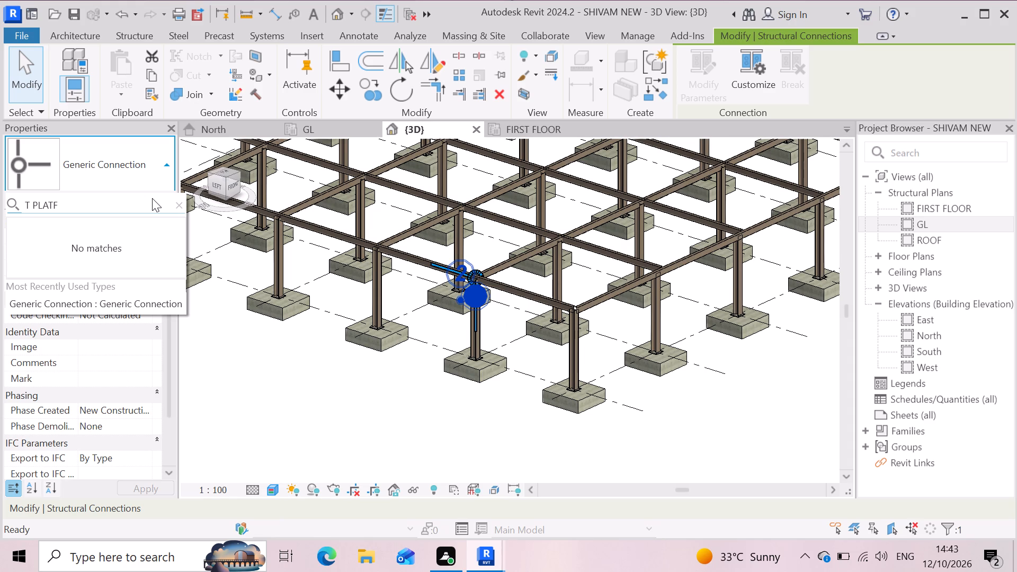
key("BackSpace")
key("BackSpace")
key("BackSpace")
key("BackSpace")
key("BackSpace")
key("BackSpace")
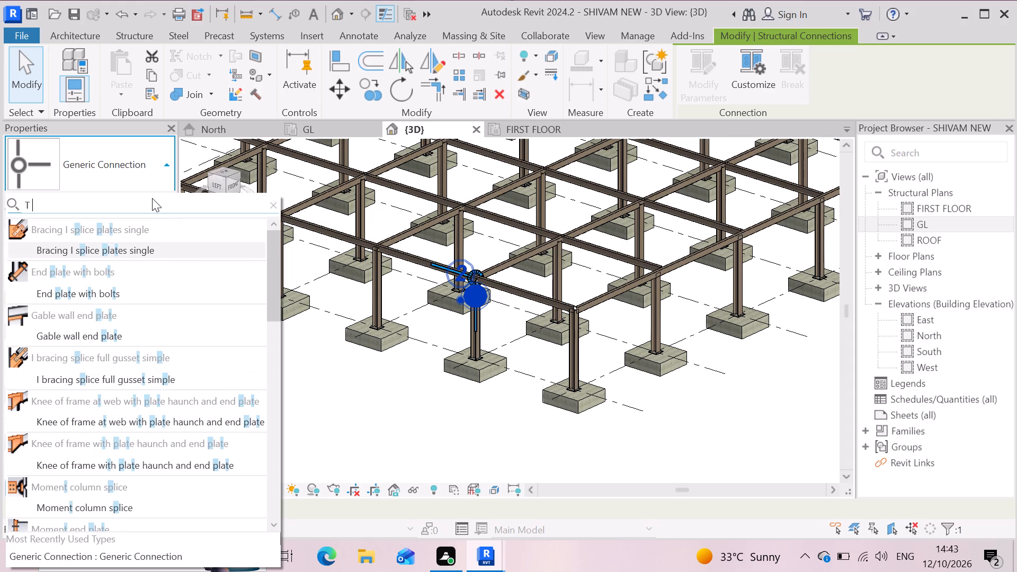
key("BackSpace")
key("BackSpace")
type("PLA")
key("t")
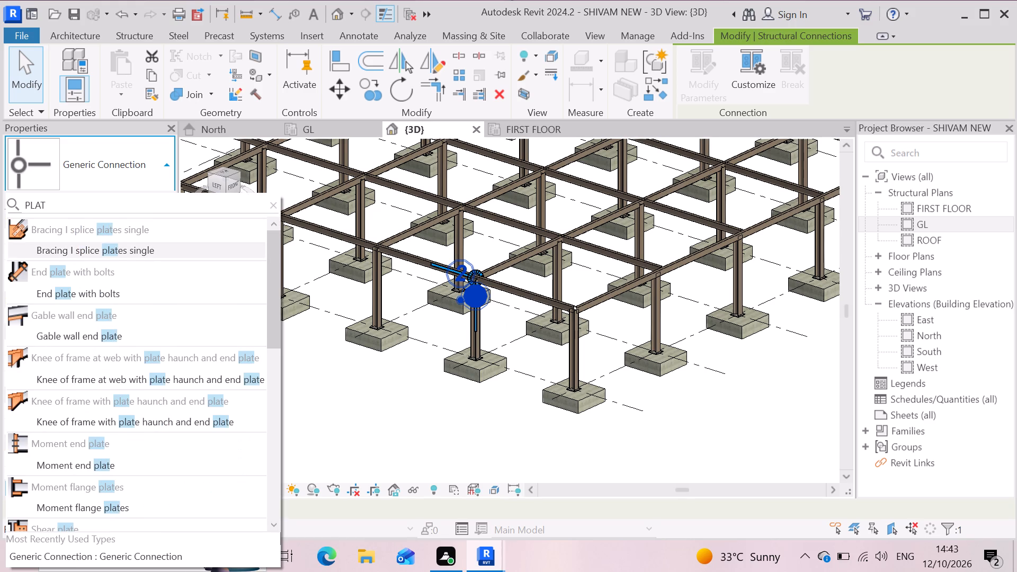
key("f")
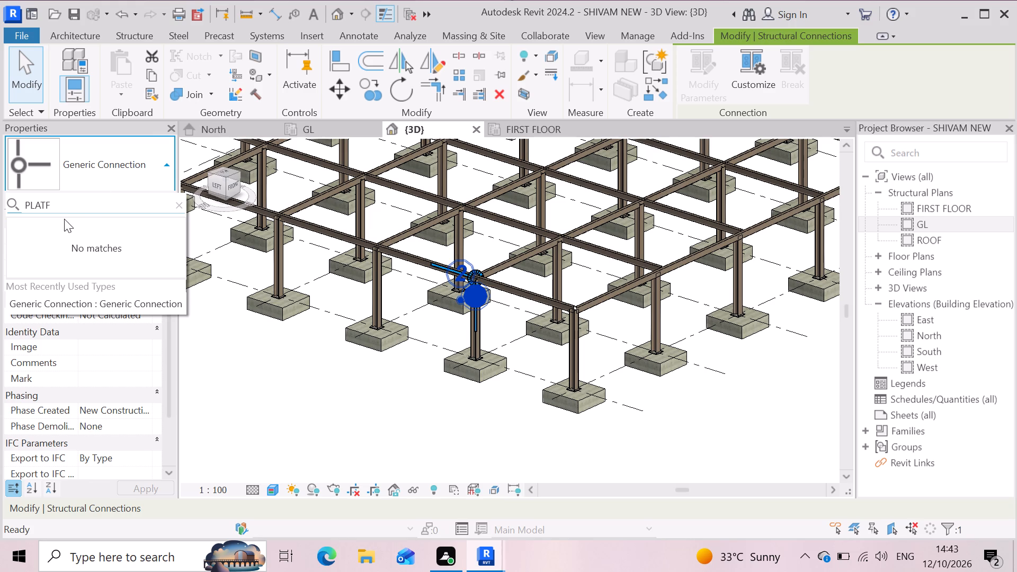
left_click(179, 204)
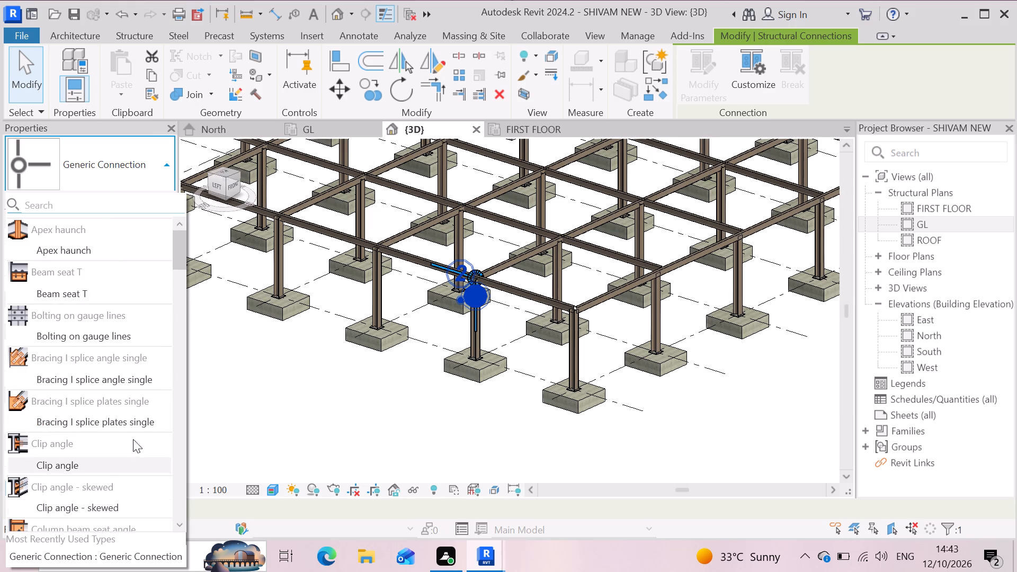
Examine the full list of connection types, from clip angles to tertiary connections, for the selected beam-to-column joint, and close it.
scroll(142, 422, "down", 3)
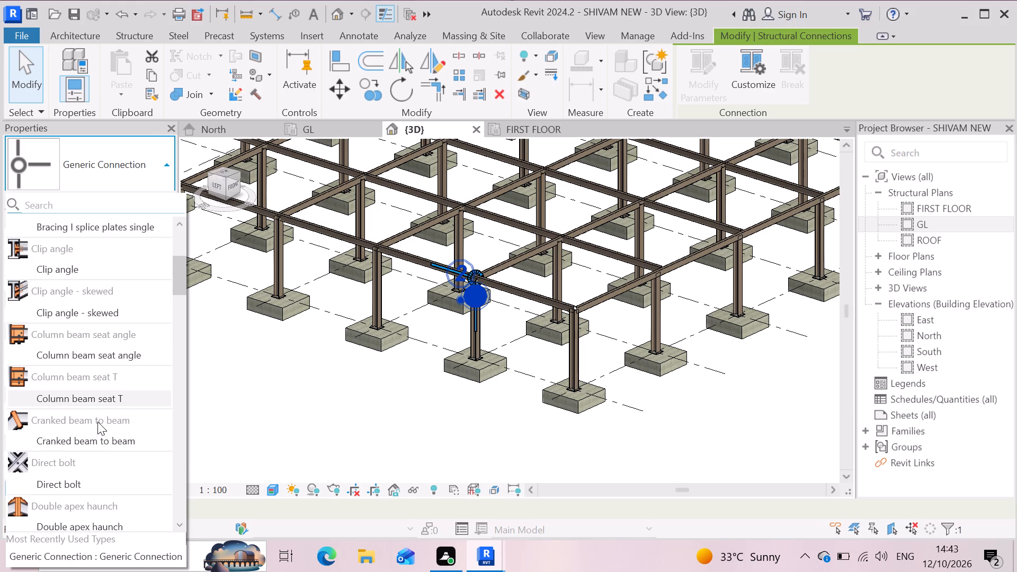
scroll(99, 422, "down", 4)
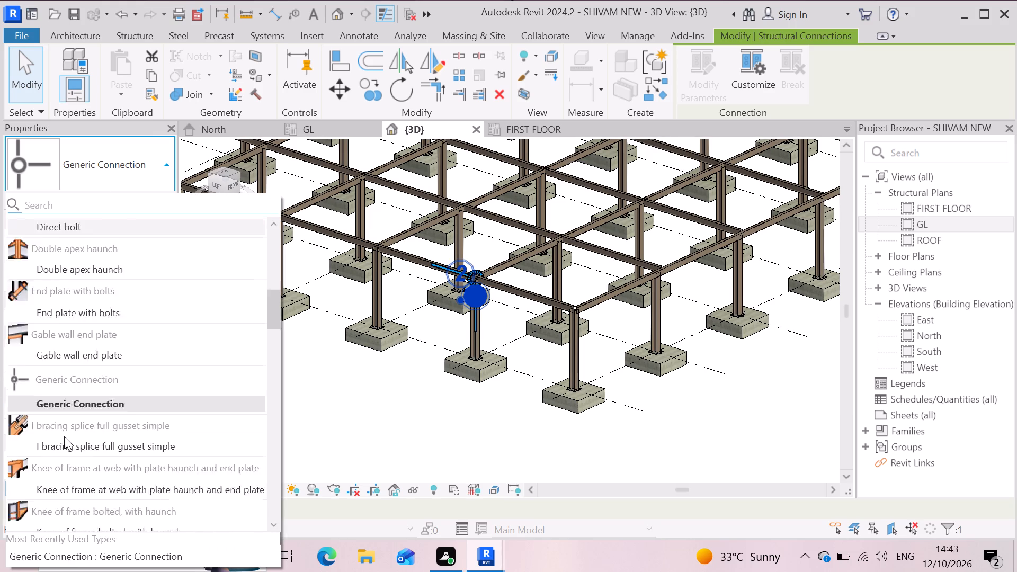
scroll(64, 436, "down", 6)
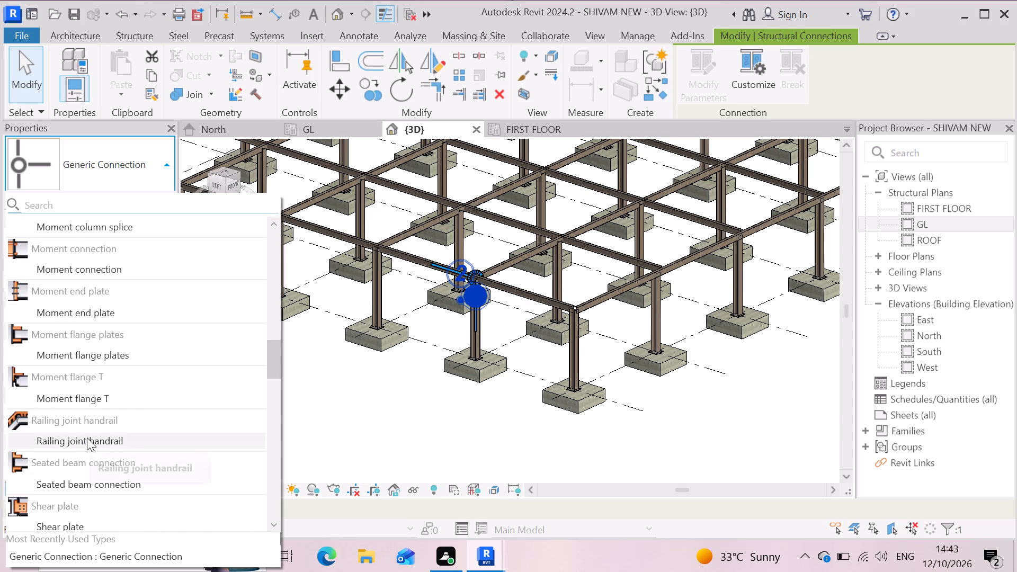
scroll(87, 437, "down", 10)
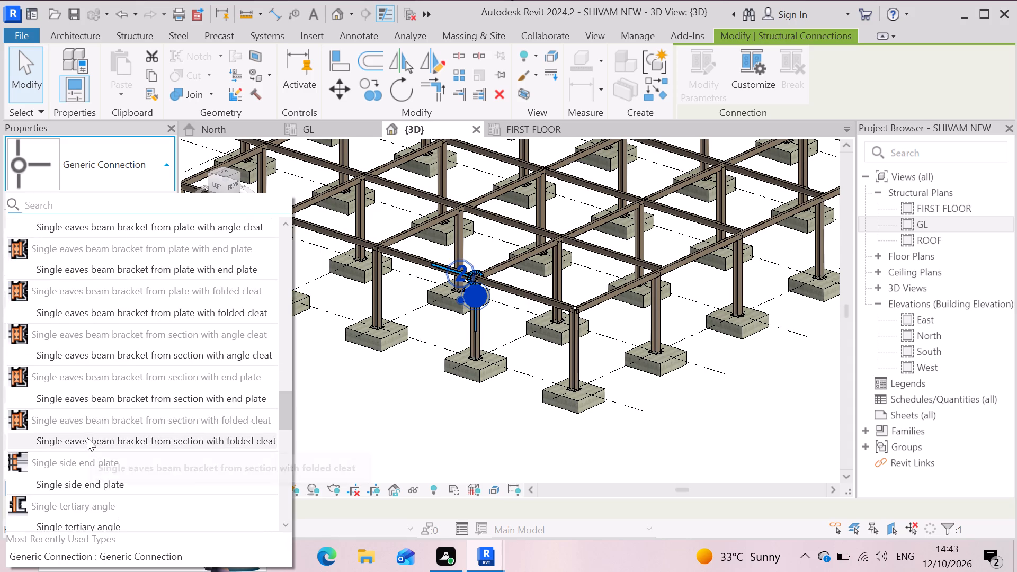
scroll(87, 437, "down", 8)
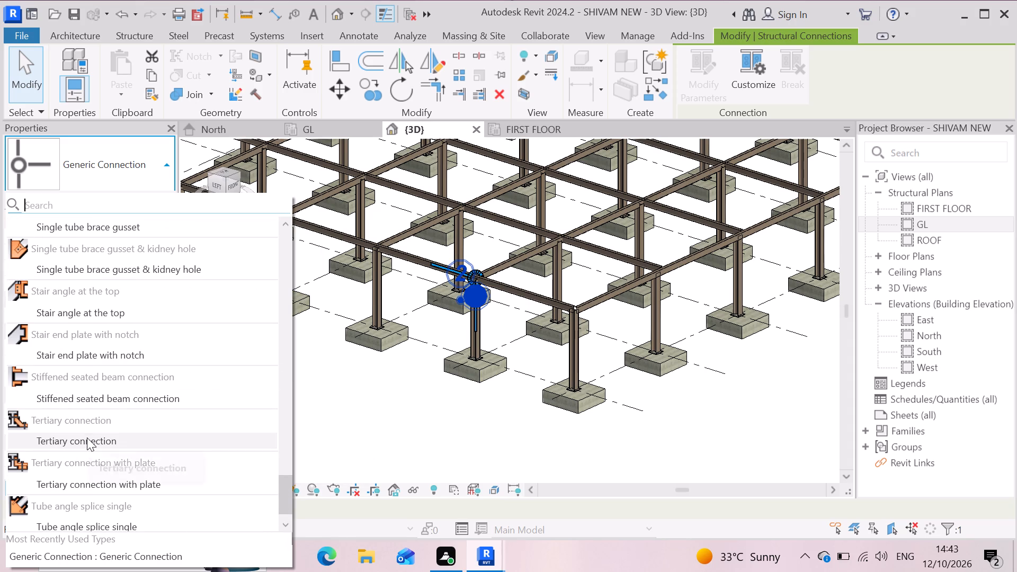
scroll(95, 412, "down", 4)
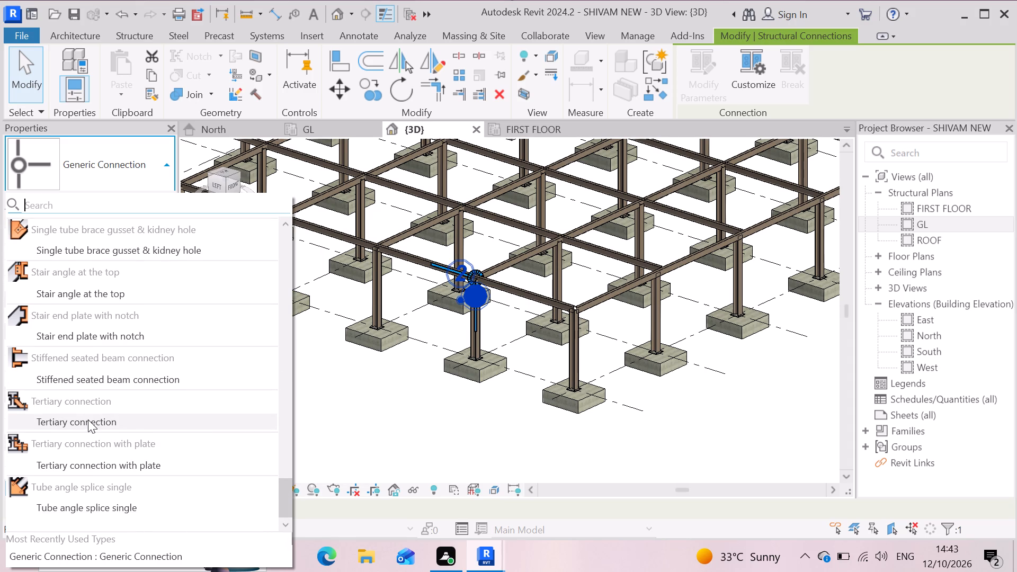
scroll(87, 419, "down", 5)
scroll(116, 436, "up", 6)
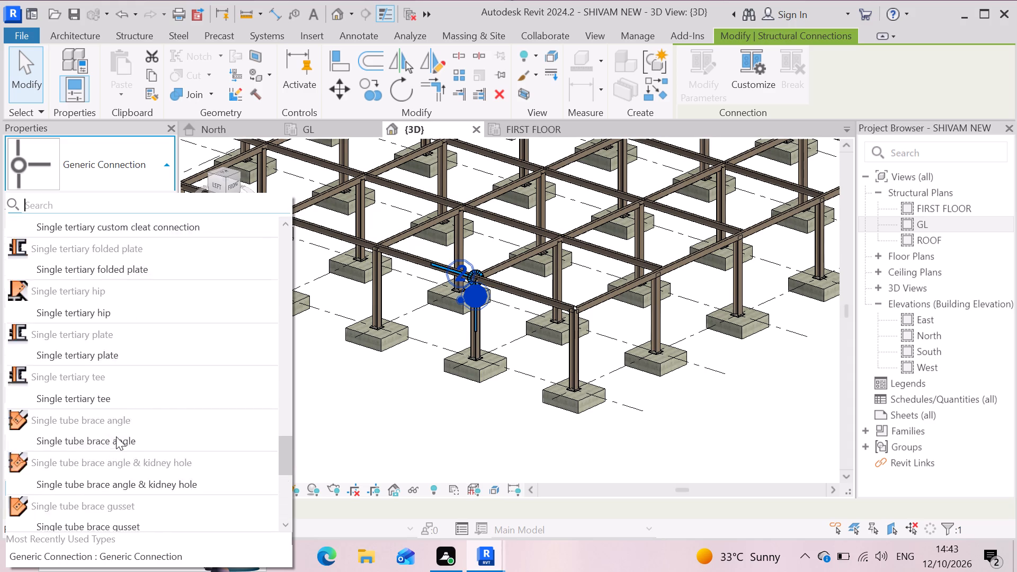
scroll(116, 436, "up", 16)
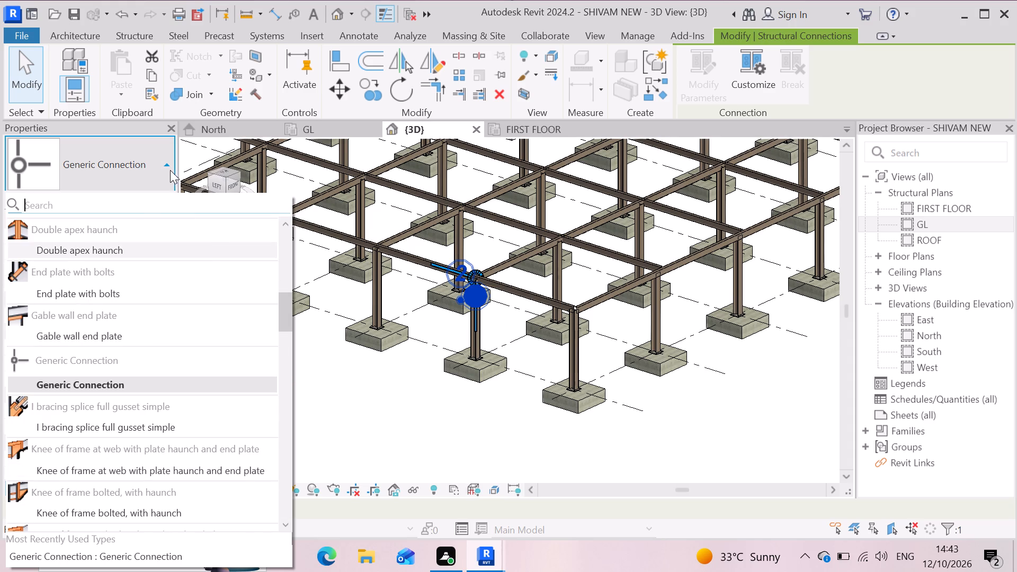
left_click(167, 166)
left_click(164, 166)
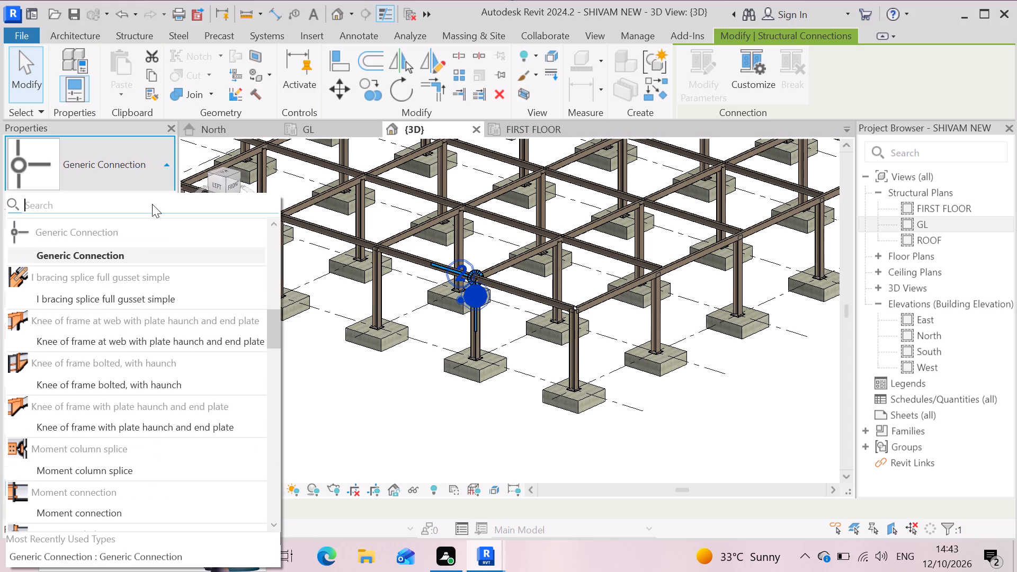
scroll(114, 382, "down", 3)
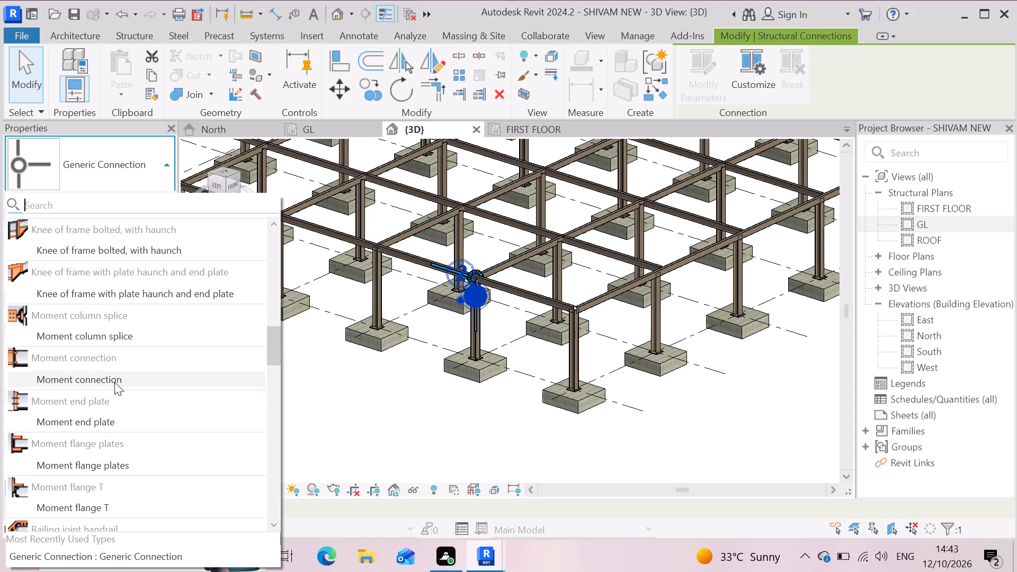
scroll(114, 382, "up", 3)
scroll(415, 358, "up", 3)
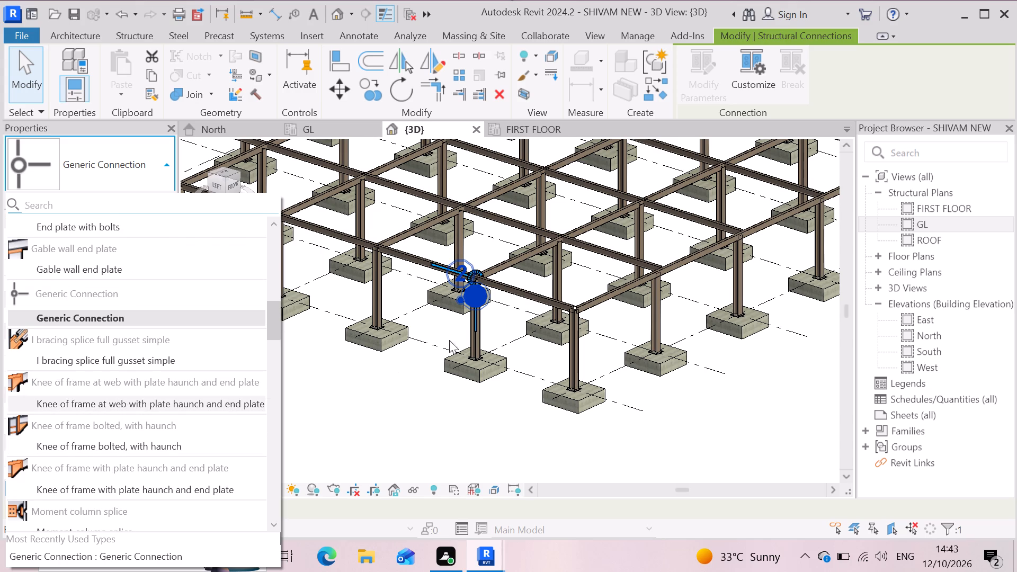
scroll(490, 308, "up", 4)
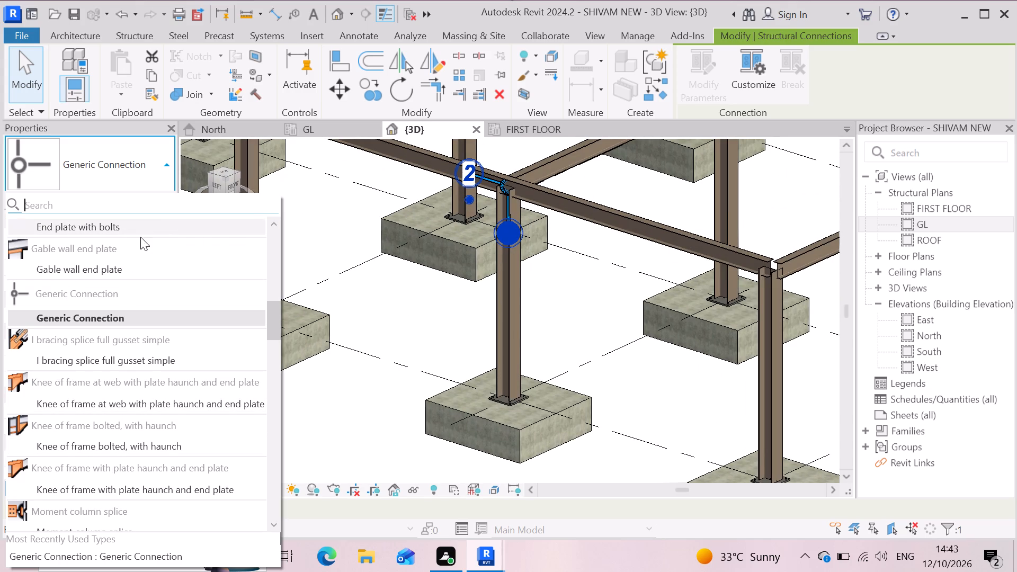
key("Escape")
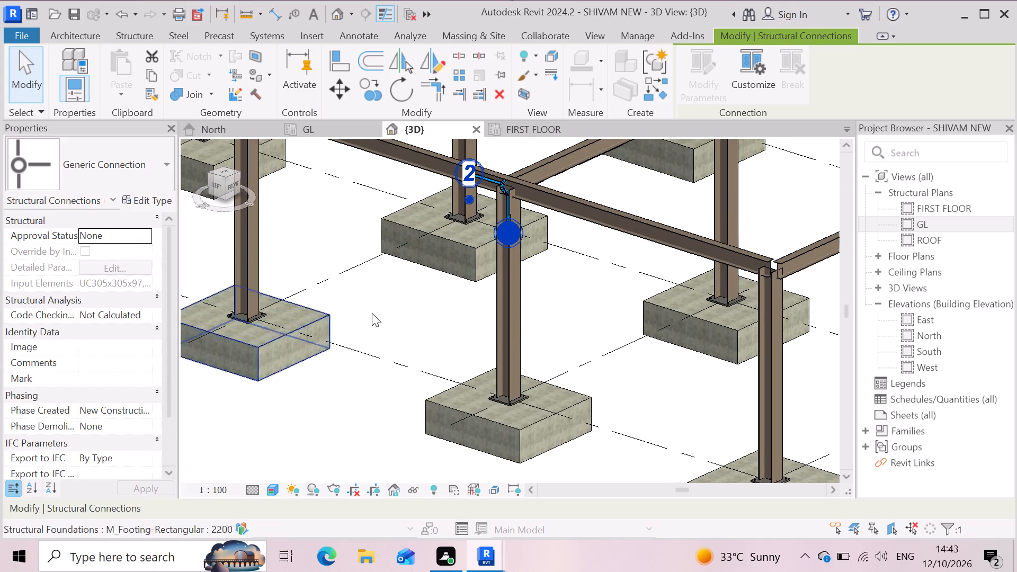
Save the SHIVAM NEW project.
scroll(501, 237, "up", 2)
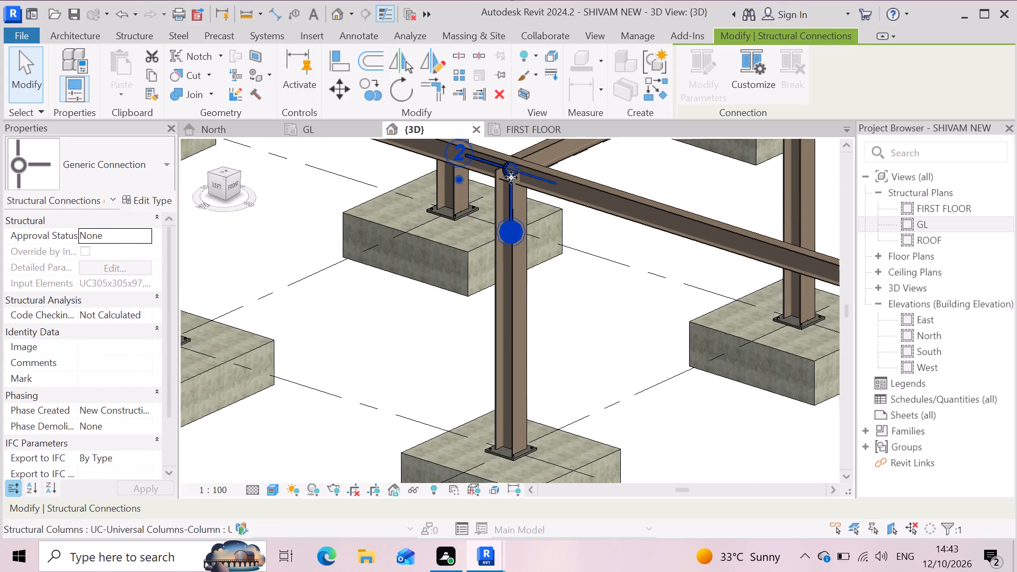
left_click(511, 177)
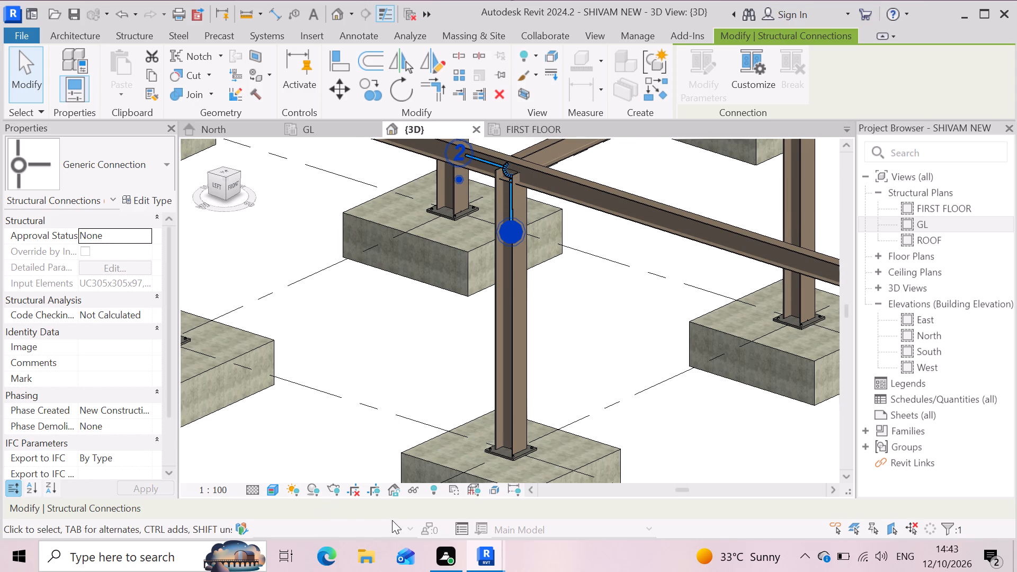
left_click(257, 491)
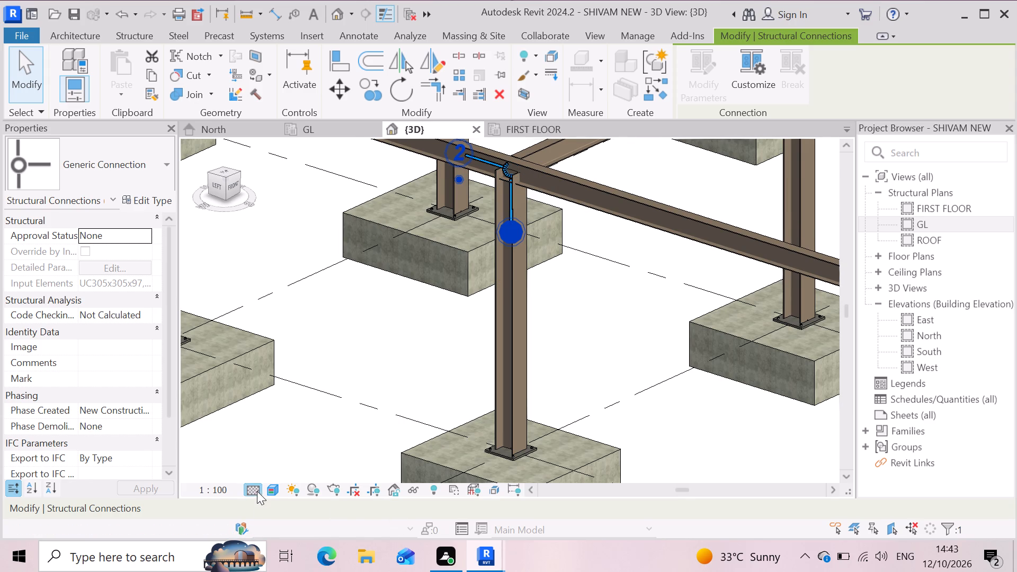
left_click(269, 475)
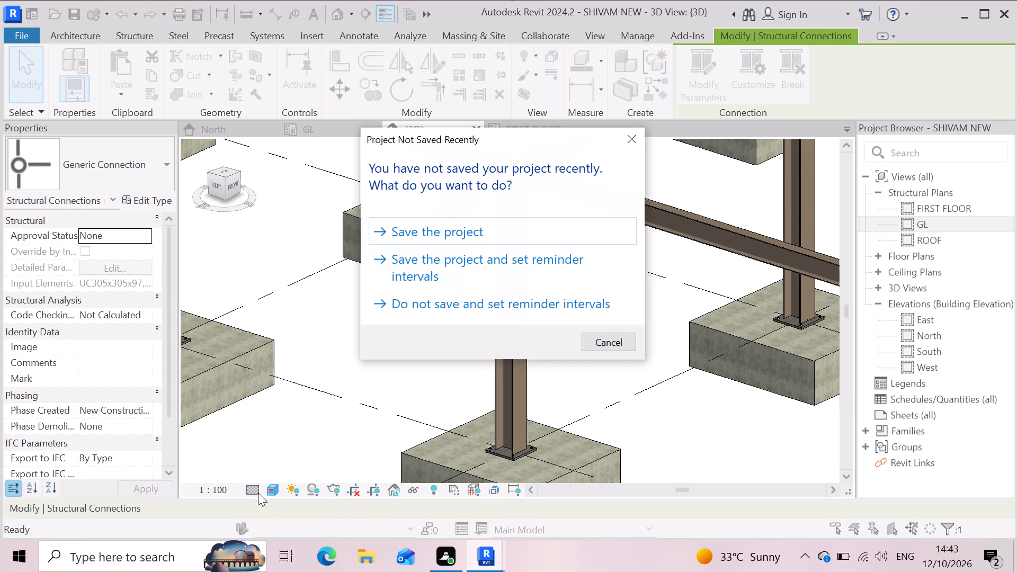
left_click(454, 238)
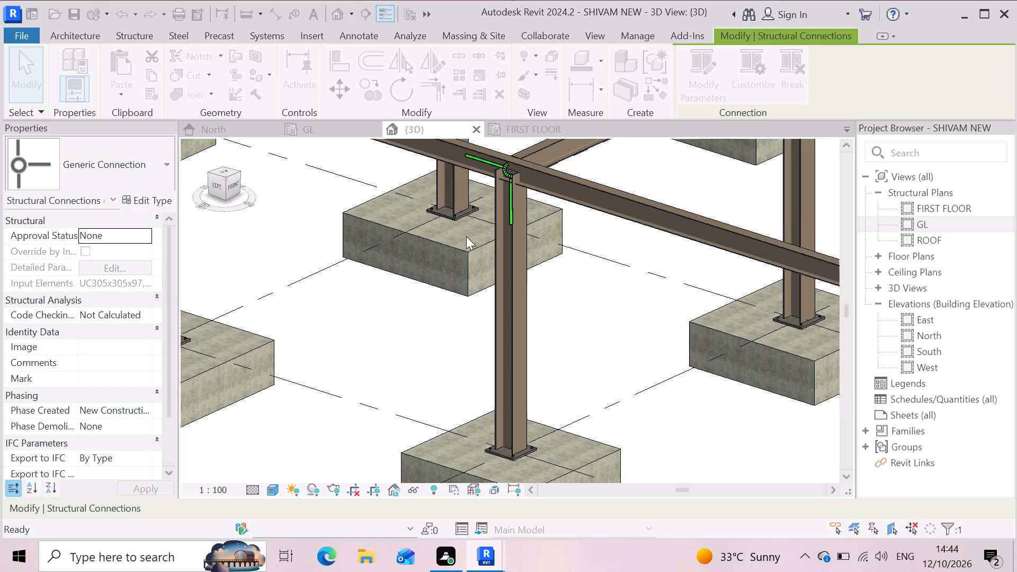
Set the visual style of the 3D view to Wireframe.
left_click(274, 490)
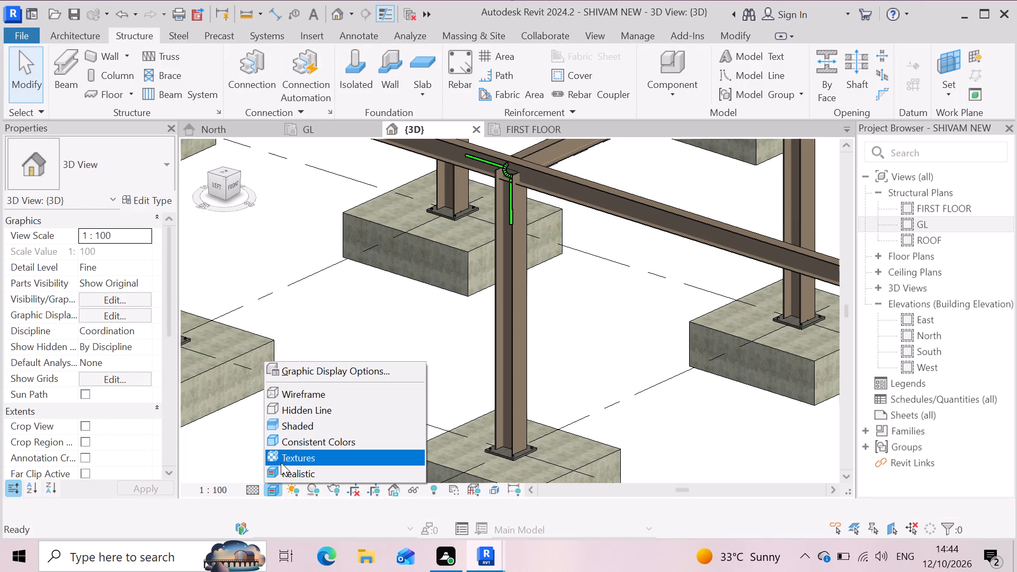
left_click(311, 398)
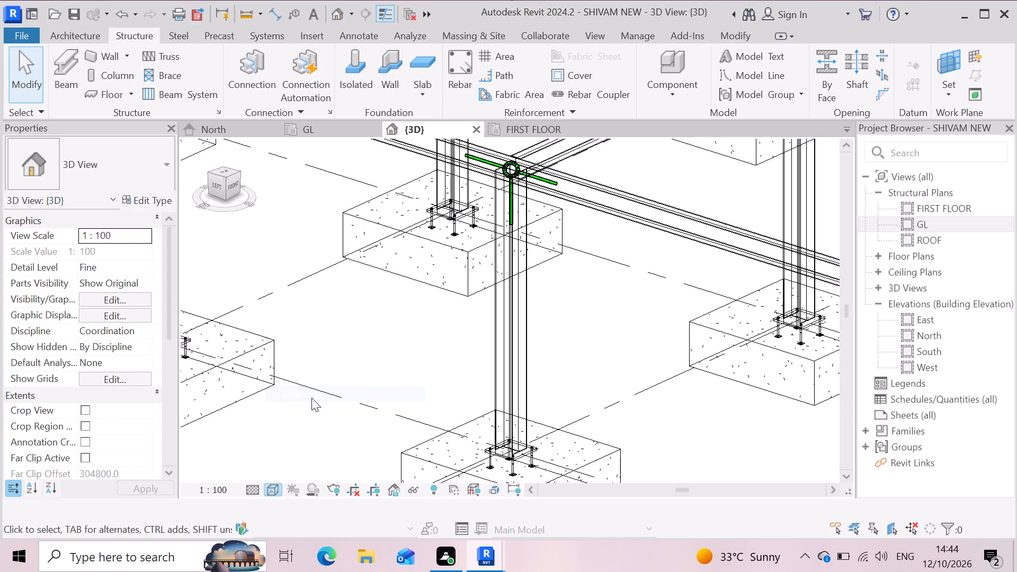
Examine the type properties of the Generic Connection at the edge column joint and close them without duplicating the type.
scroll(529, 157, "up", 9)
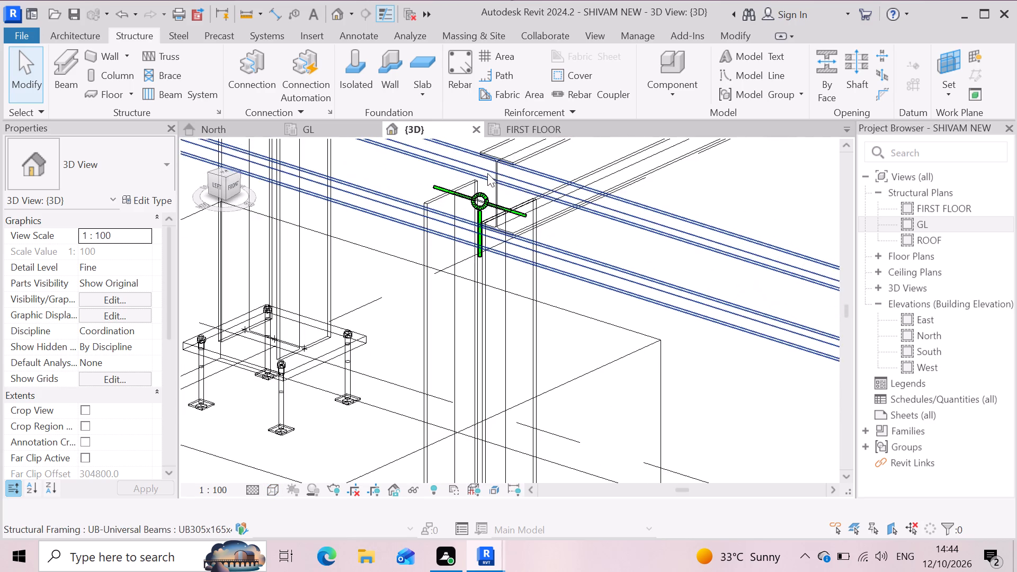
scroll(486, 175, "up", 5)
left_click(485, 242)
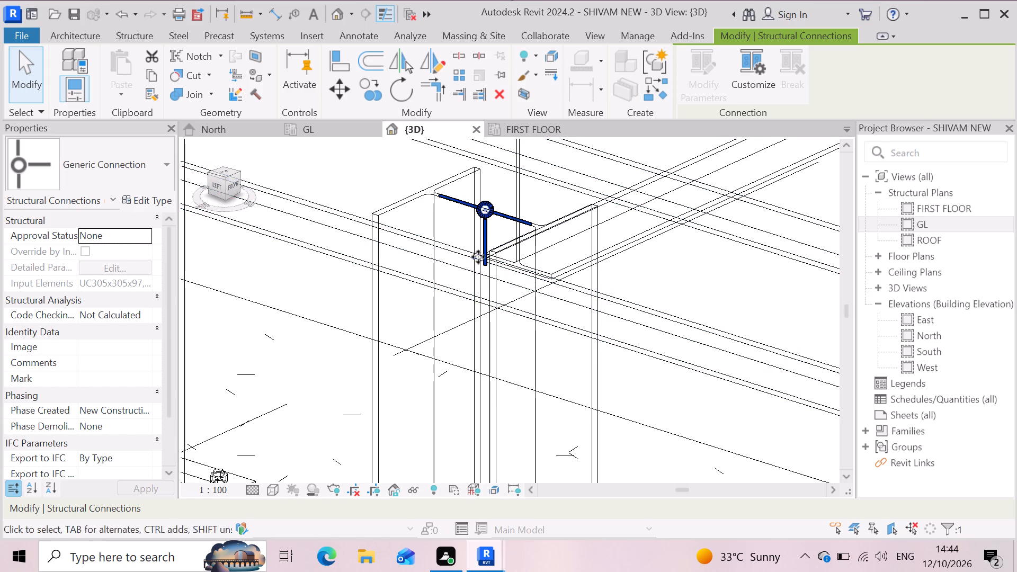
left_click(159, 200)
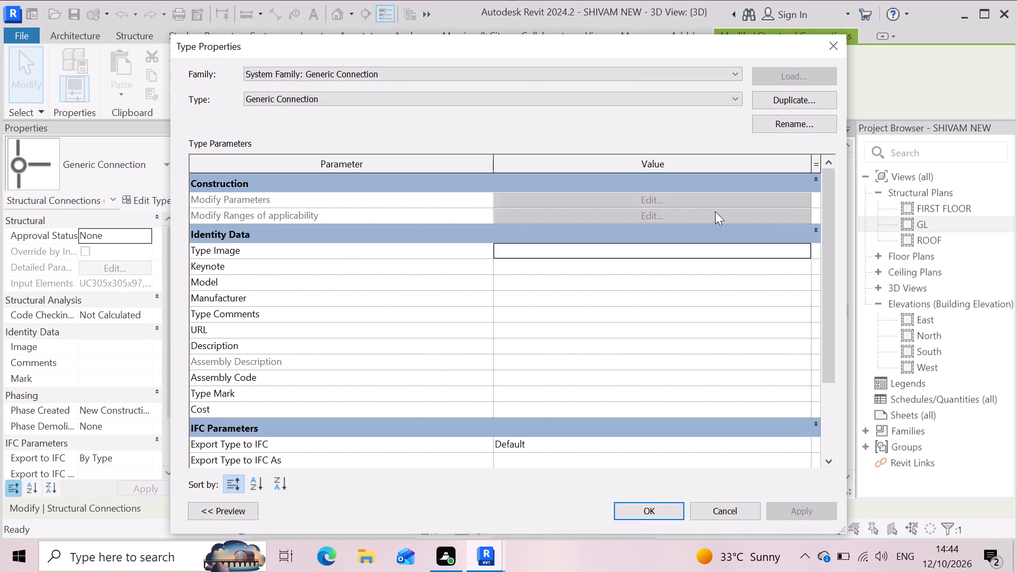
left_click(708, 202)
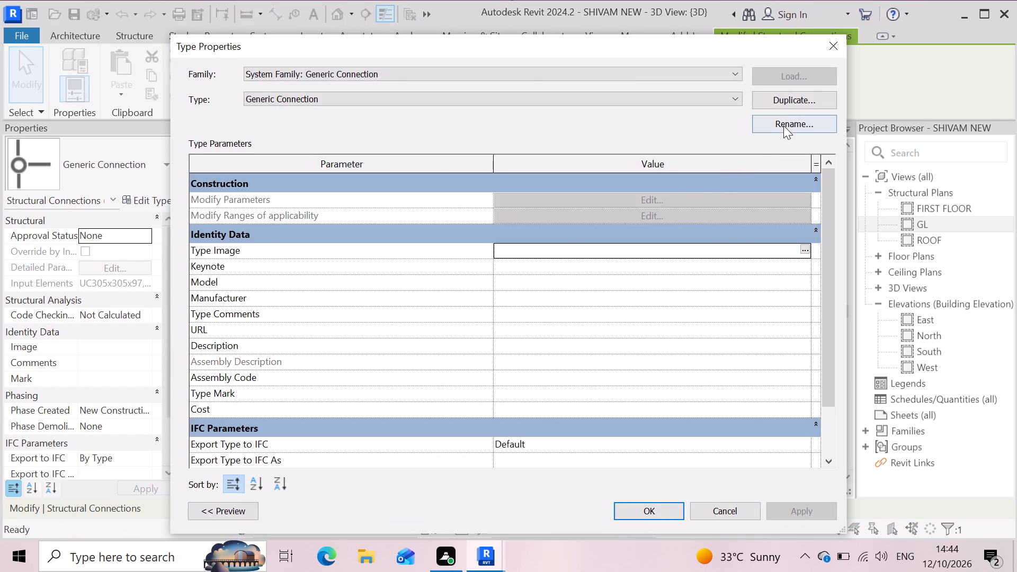
left_click(795, 97)
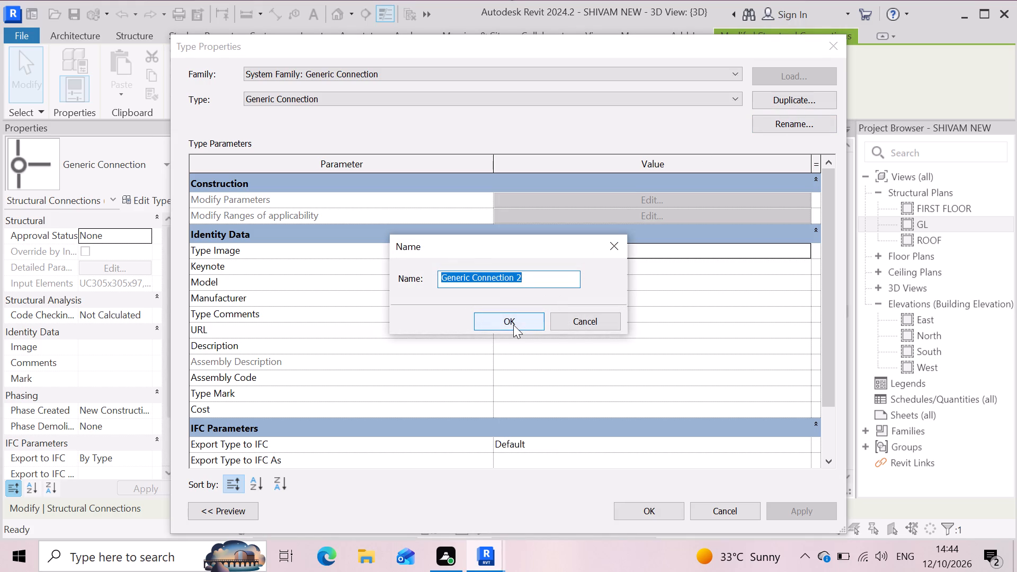
left_click(612, 245)
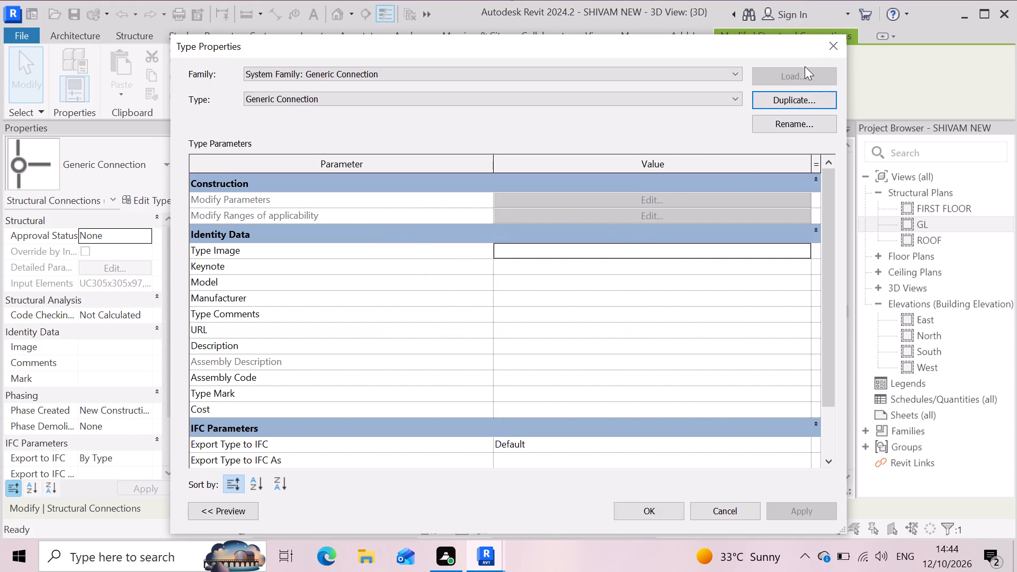
left_click(831, 46)
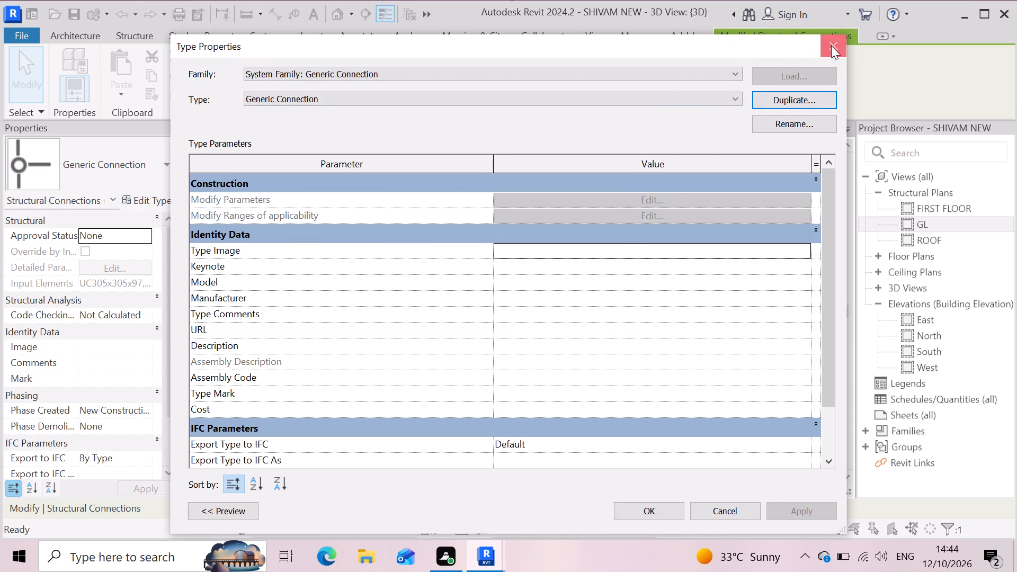
Delete the Generic Connection at the top of the first-floor edge column.
scroll(499, 200, "up", 3)
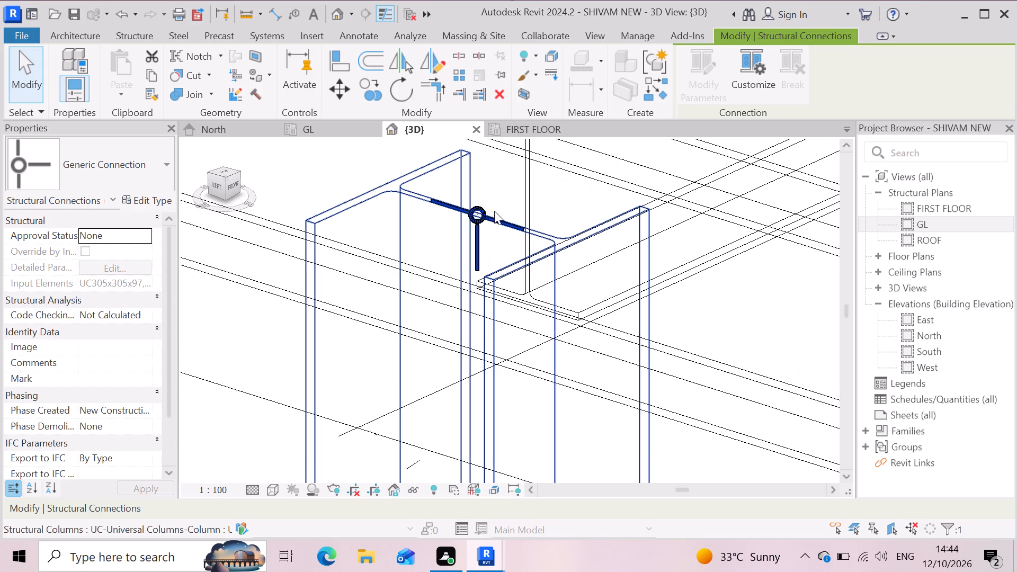
left_click(493, 213)
key("Delete")
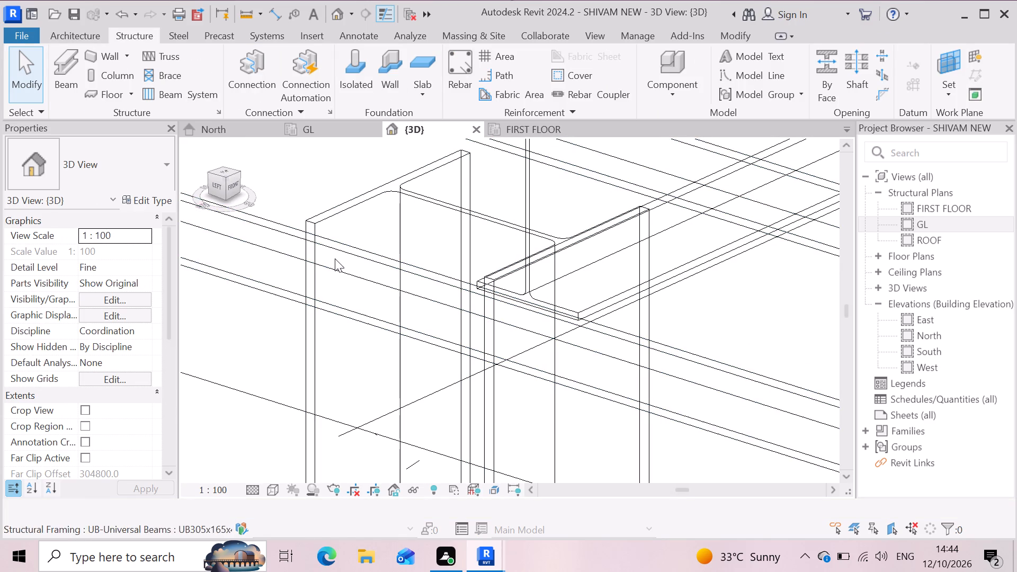
Add a structural connection between the UB305x165x40 first-floor edge beam and the intermediate edge column beneath it.
scroll(513, 271, "down", 6)
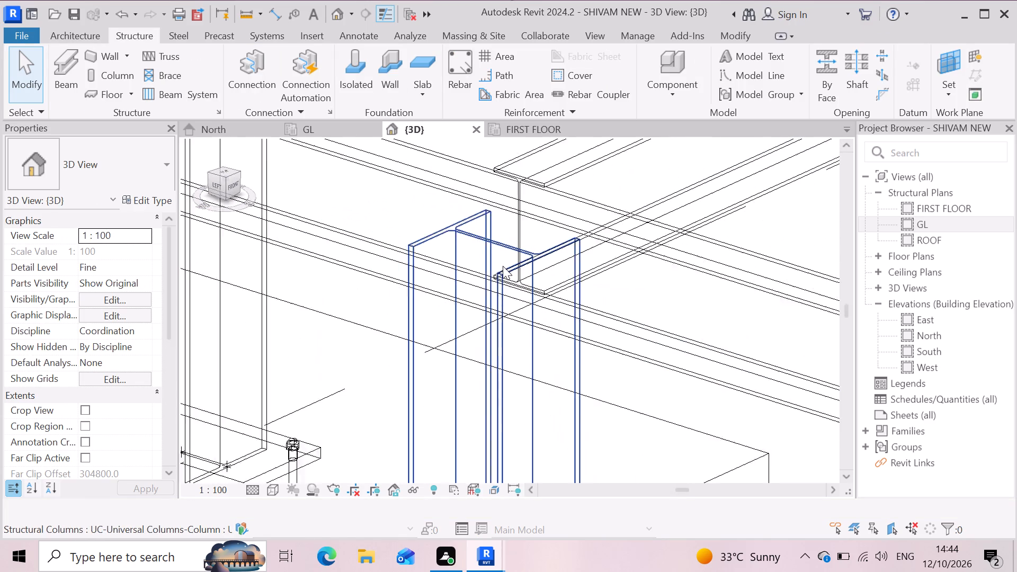
scroll(503, 266, "down", 1)
scroll(473, 297, "down", 11)
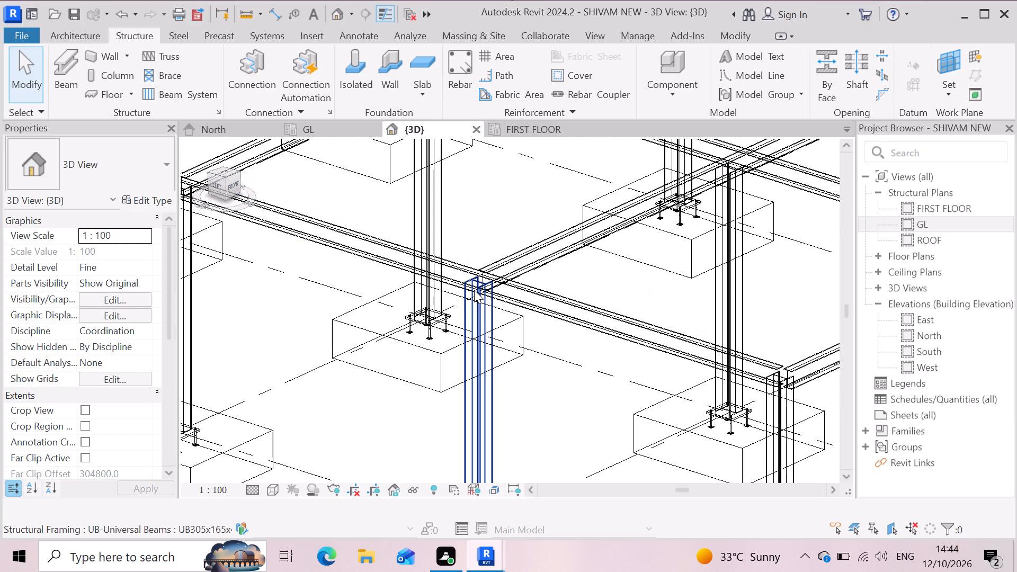
scroll(479, 292, "down", 4)
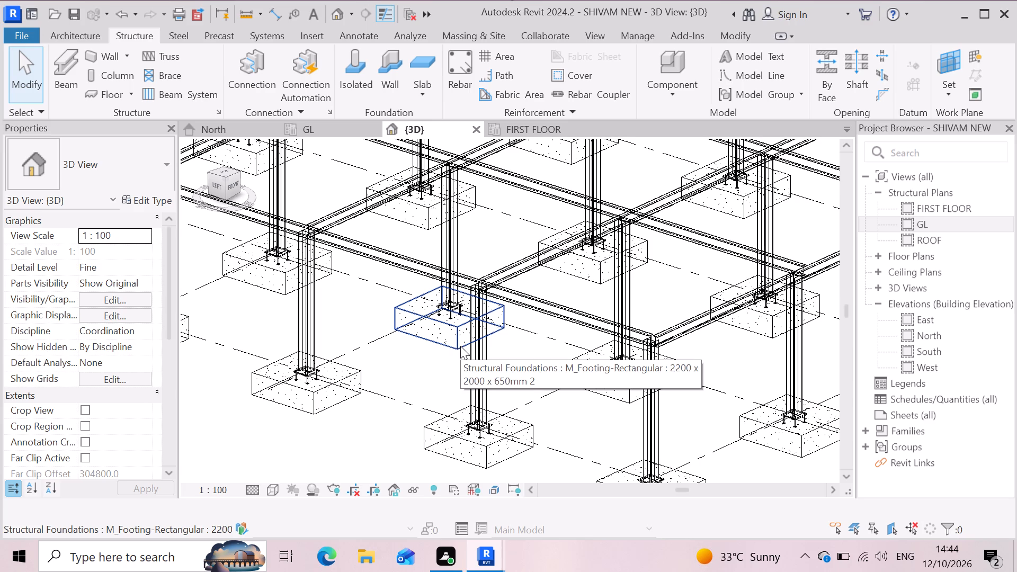
left_click(425, 260)
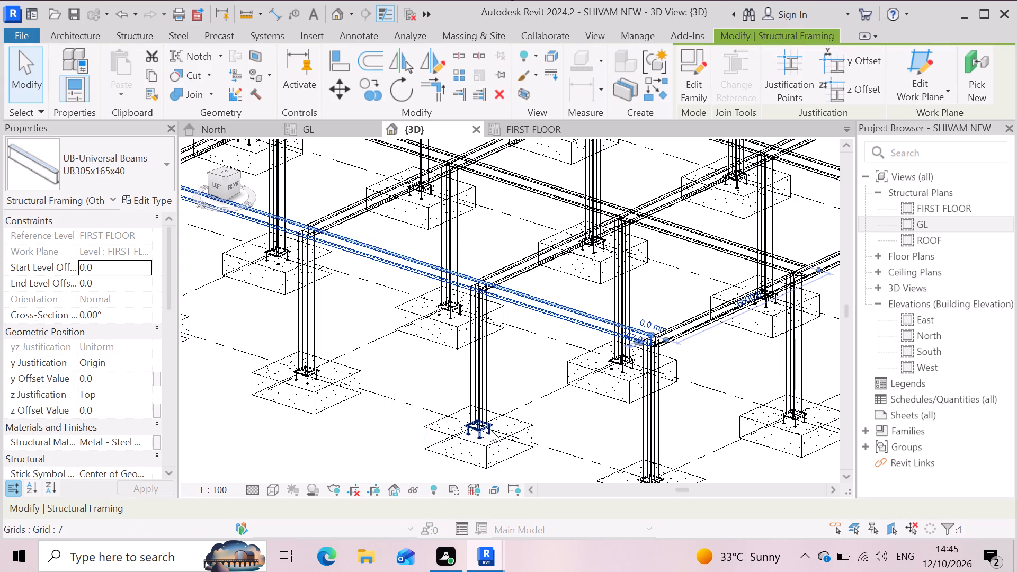
left_click(485, 380, "ctrl")
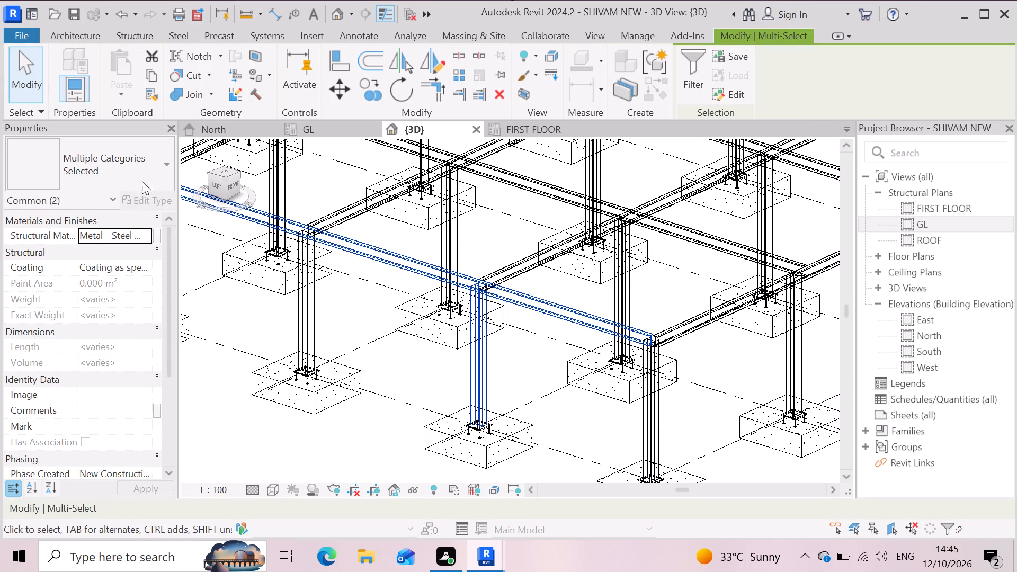
left_click(147, 32)
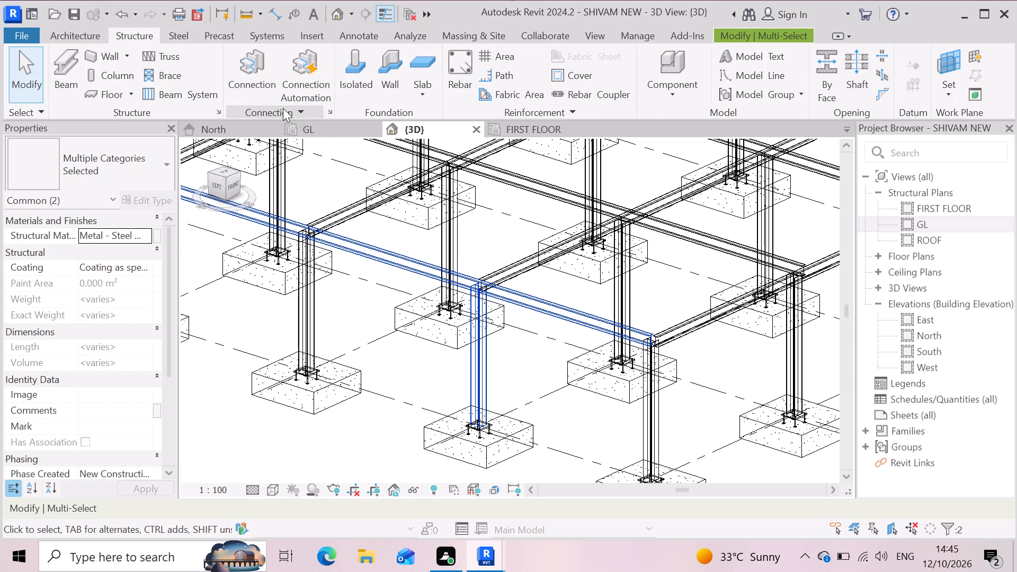
left_click(244, 75)
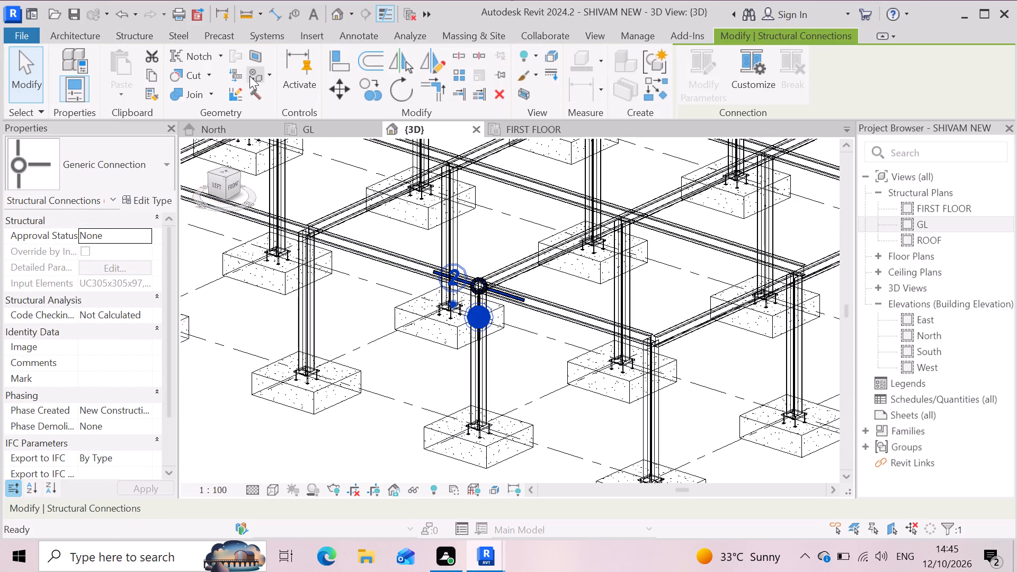
Examine the available structural connection types for the Generic Connection at the first-floor edge column joint without changing its type.
scroll(501, 321, "up", 2)
scroll(448, 293, "up", 3)
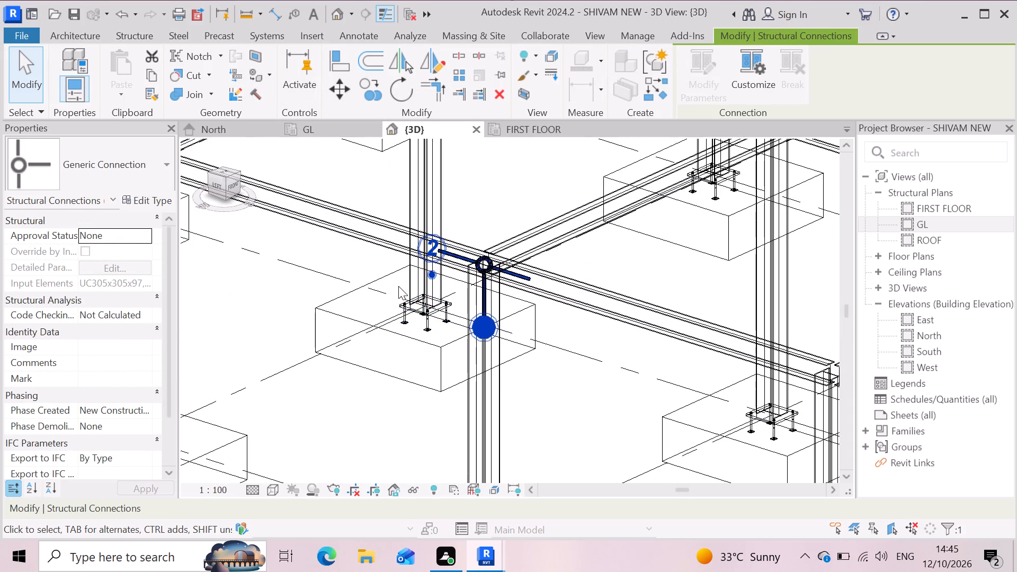
scroll(398, 286, "up", 3)
scroll(543, 312, "up", 3)
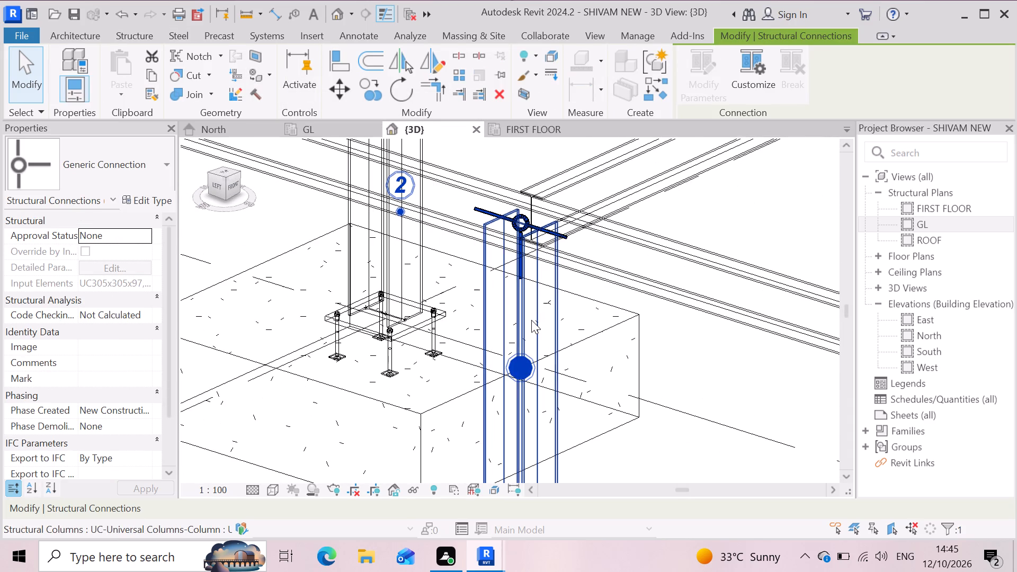
left_click(164, 161)
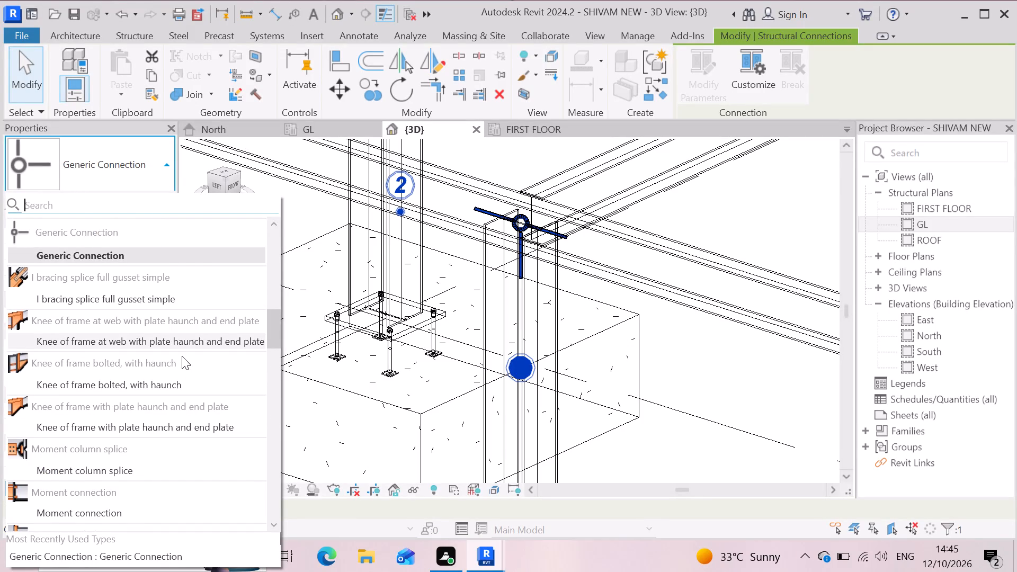
scroll(182, 356, "down", 2)
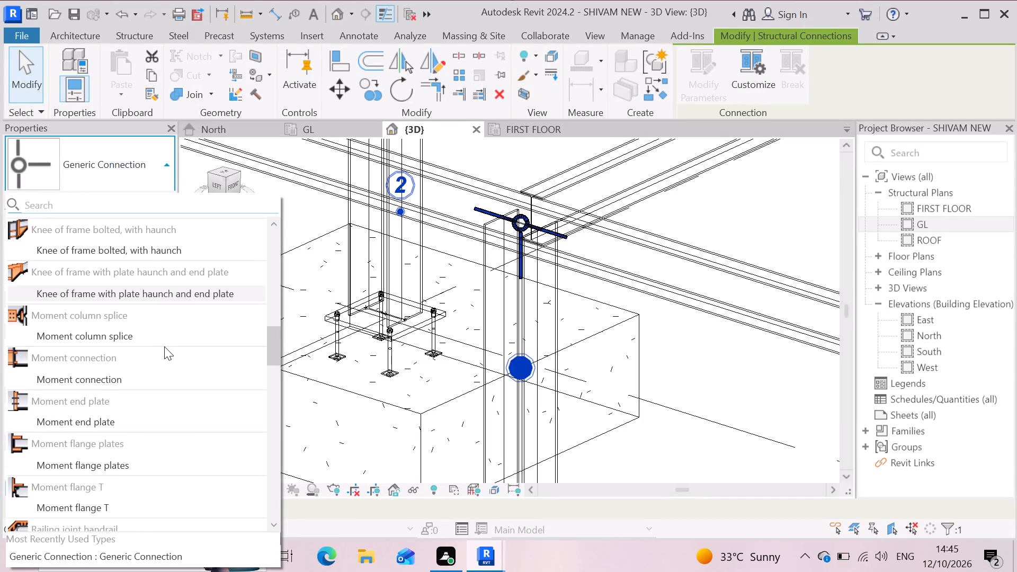
scroll(164, 346, "down", 3)
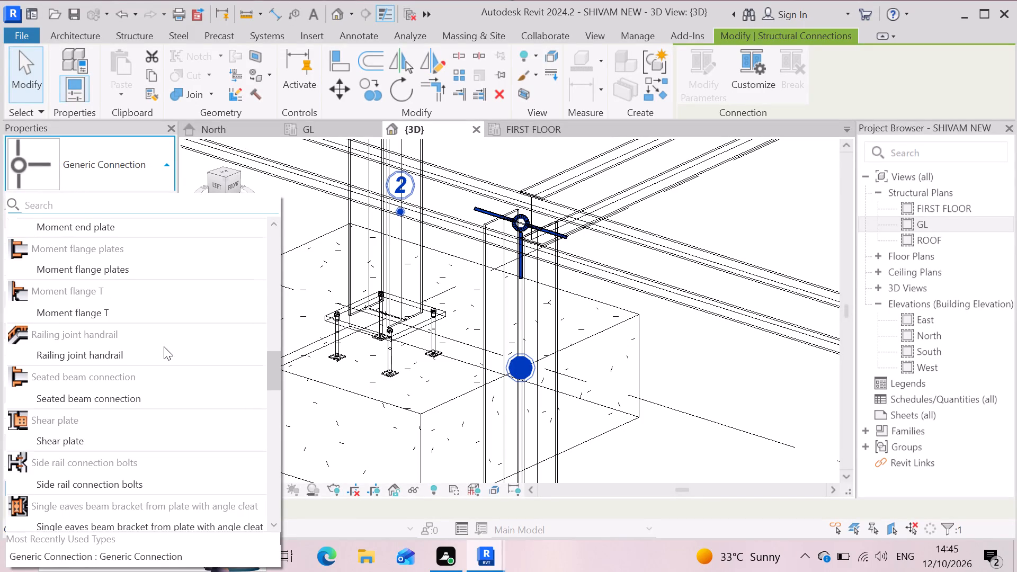
scroll(164, 346, "down", 2)
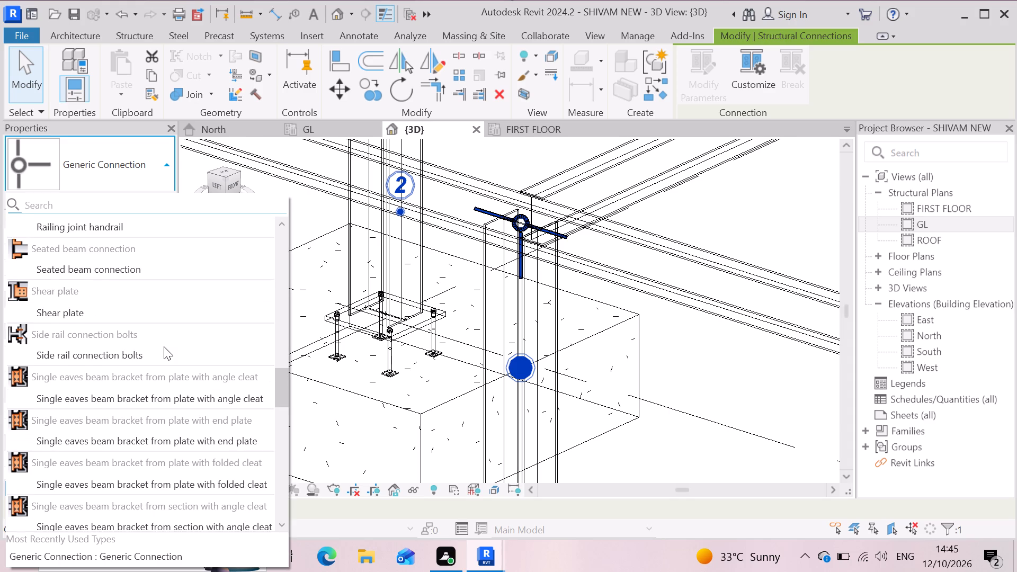
scroll(164, 346, "down", 5)
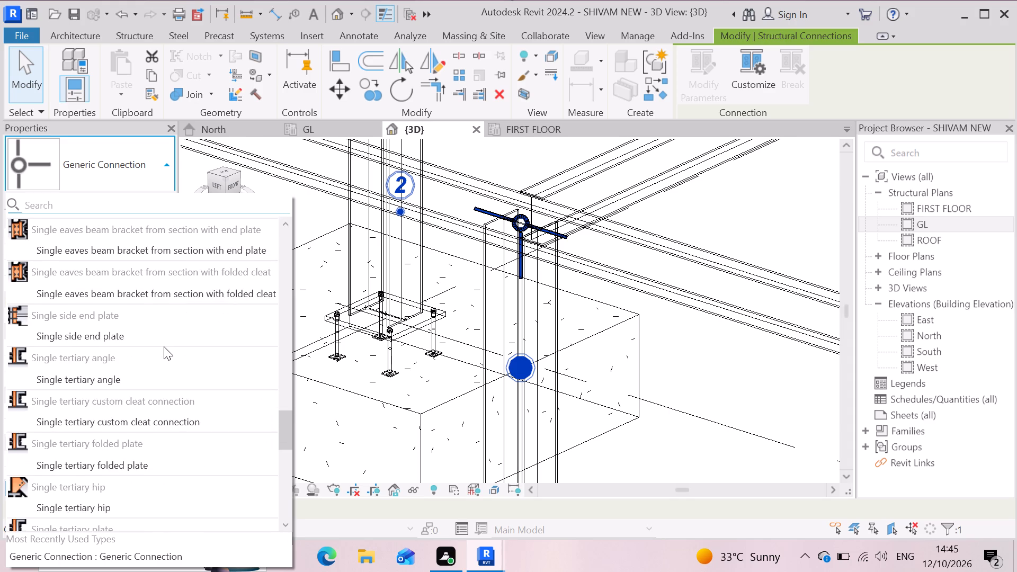
scroll(164, 346, "down", 5)
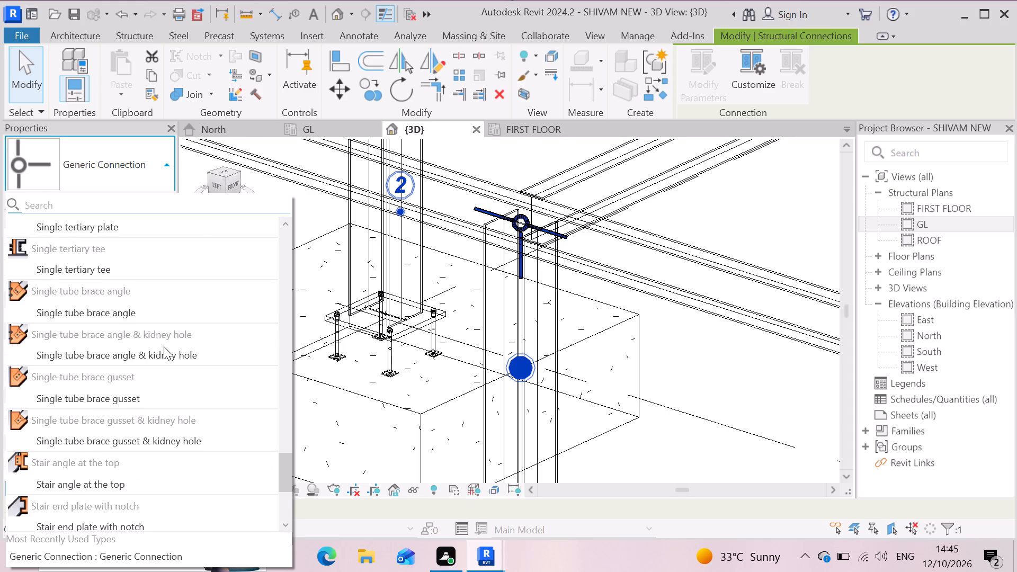
scroll(164, 346, "down", 4)
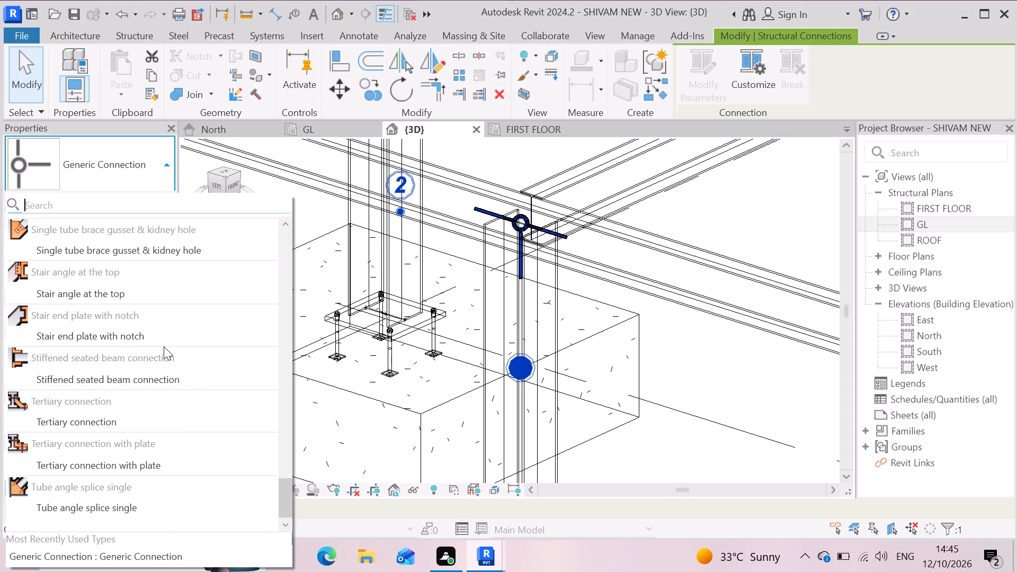
scroll(164, 346, "down", 5)
scroll(164, 346, "up", 10)
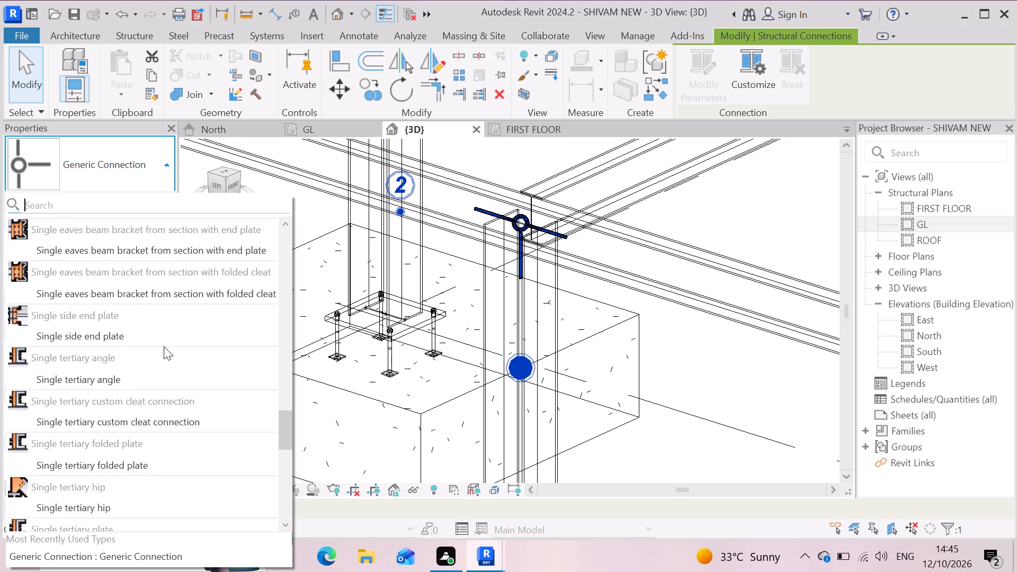
scroll(164, 346, "up", 10)
scroll(164, 344, "up", 11)
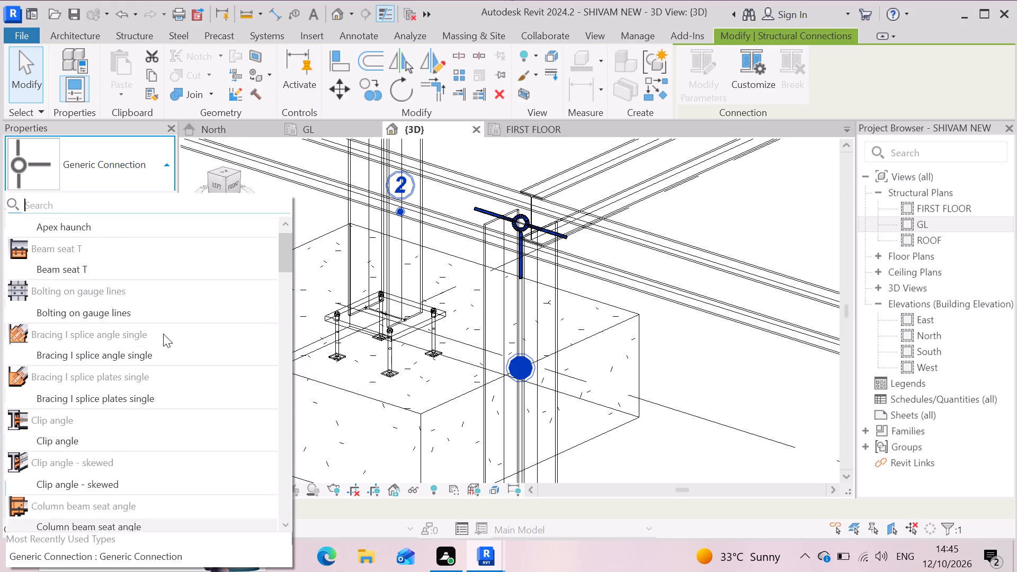
scroll(163, 334, "up", 12)
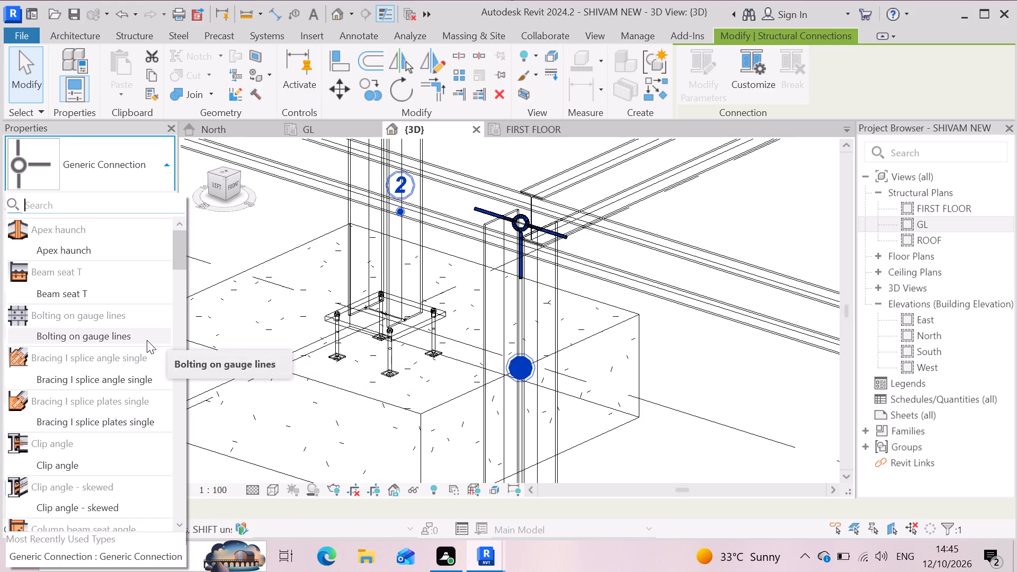
scroll(93, 389, "up", 3)
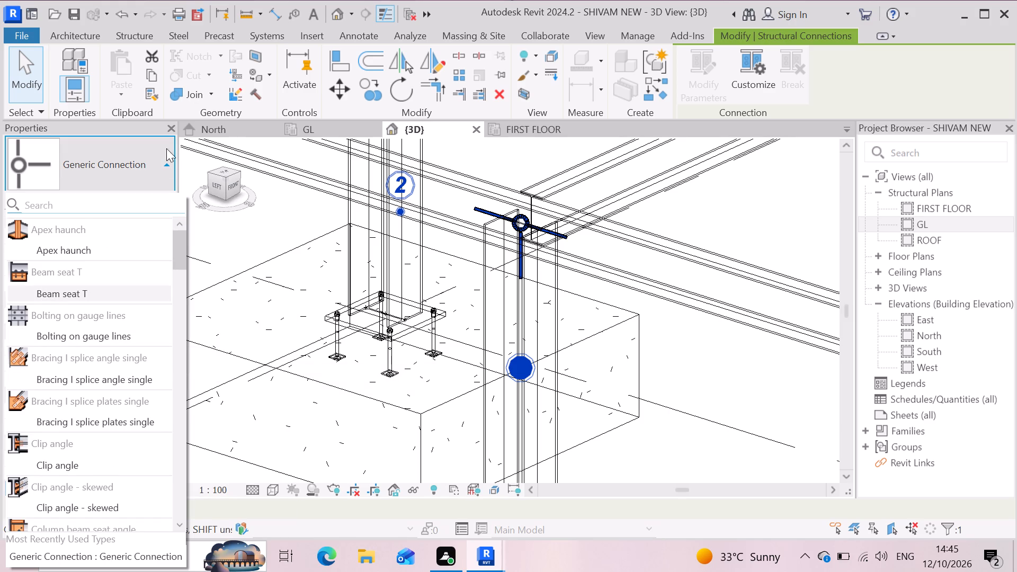
left_click(166, 169)
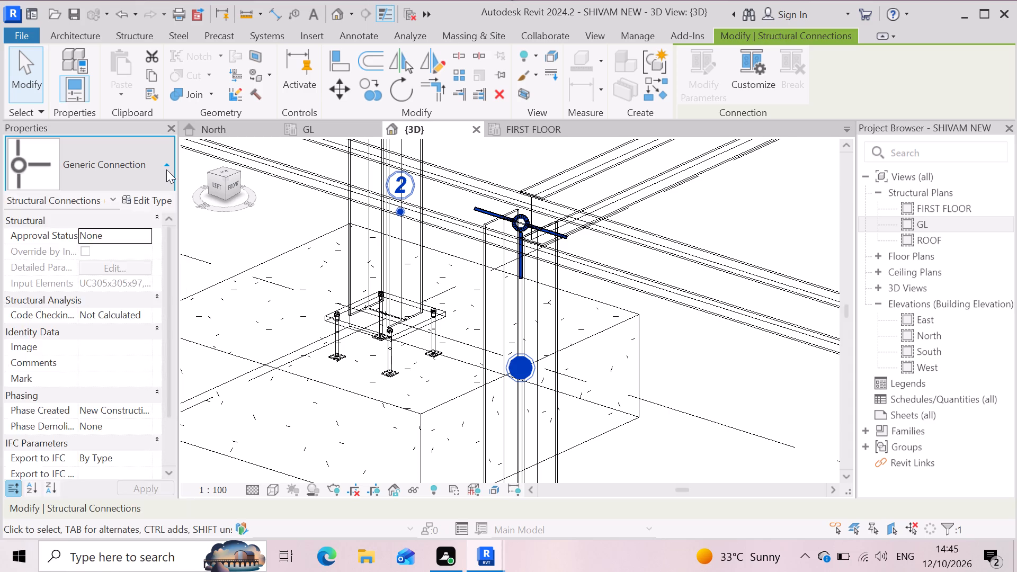
left_click(174, 131)
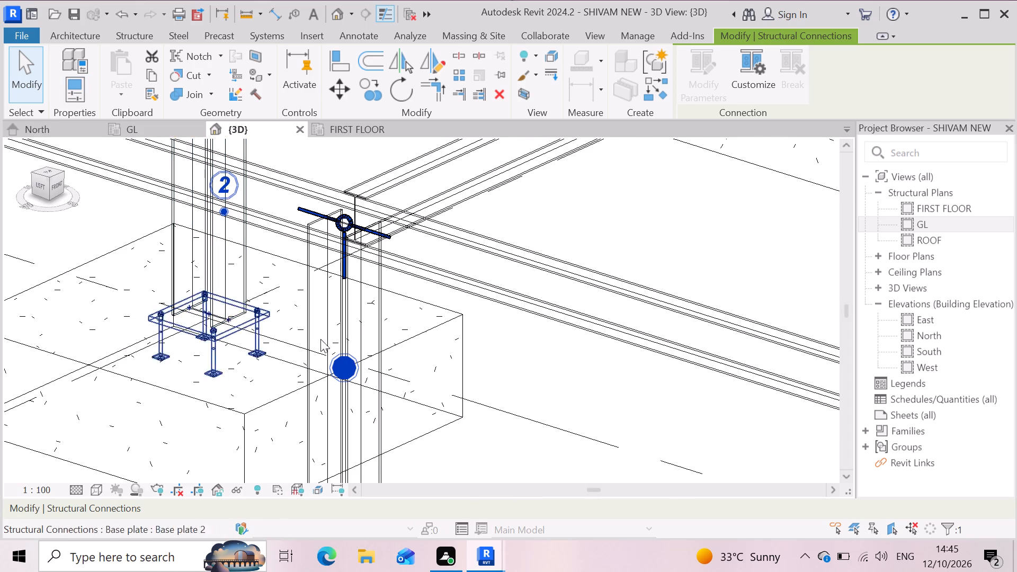
scroll(322, 339, "down", 4)
left_click(63, 88)
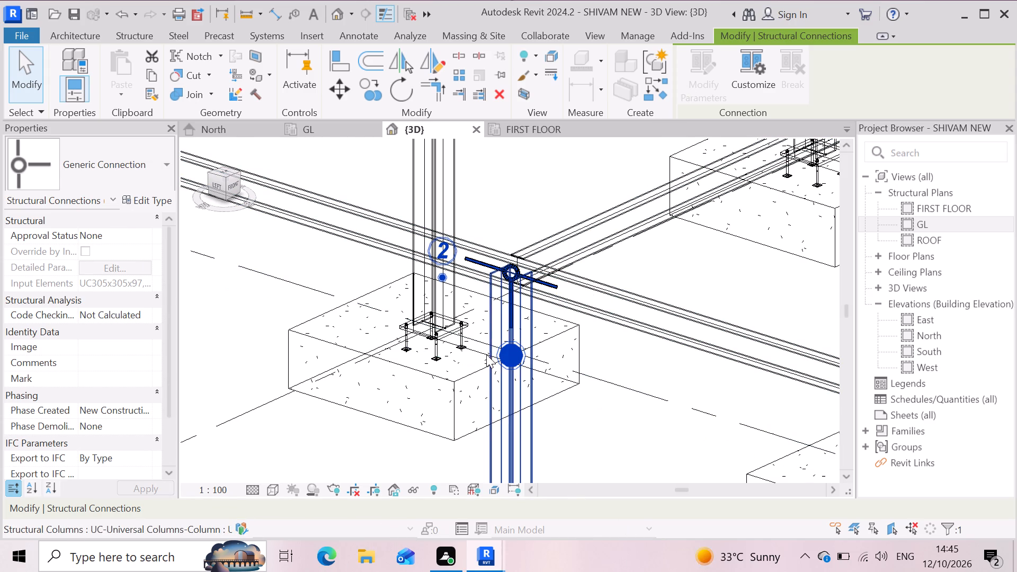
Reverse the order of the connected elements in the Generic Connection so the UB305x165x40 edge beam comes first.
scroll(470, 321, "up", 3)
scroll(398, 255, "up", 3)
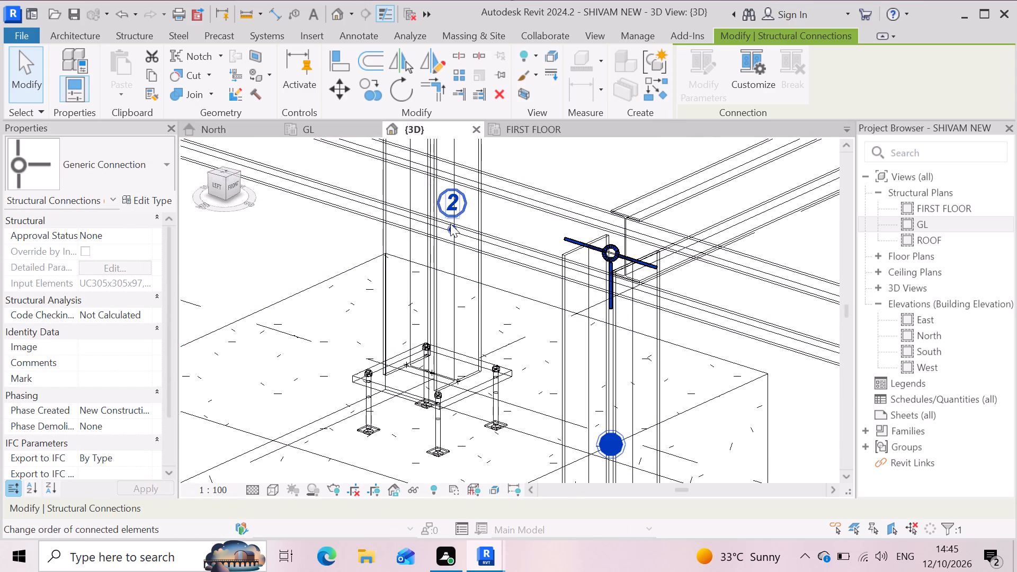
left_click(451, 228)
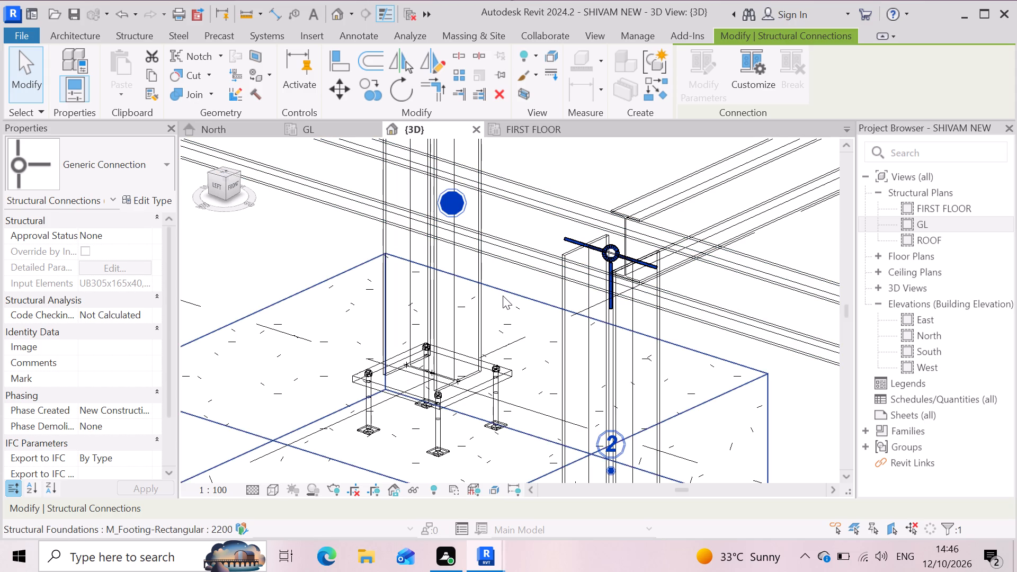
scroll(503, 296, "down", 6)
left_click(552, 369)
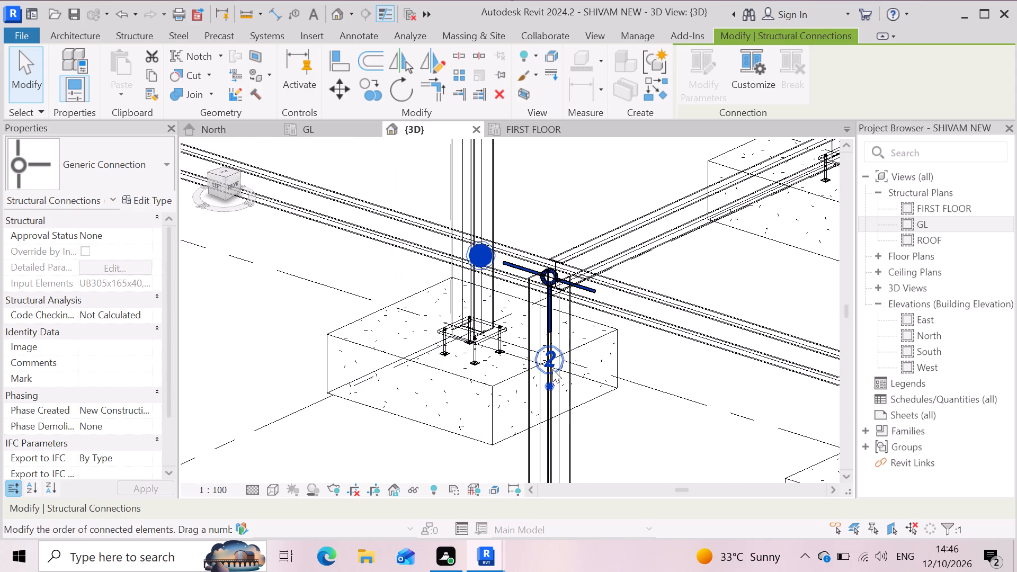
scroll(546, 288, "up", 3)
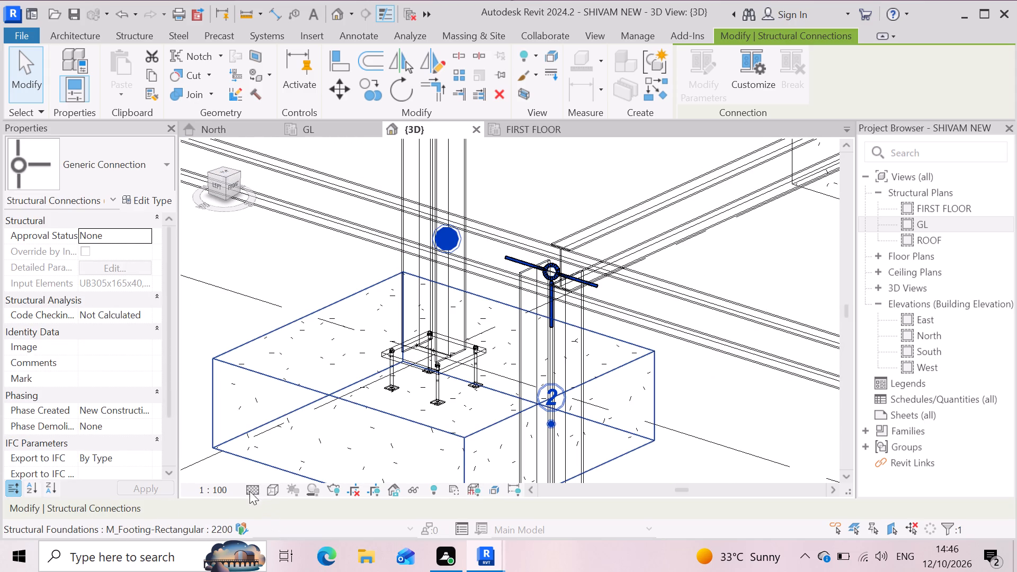
Change the 3D view from wireframe to a realistic visual style showing material textures.
left_click(269, 486)
left_click(329, 392)
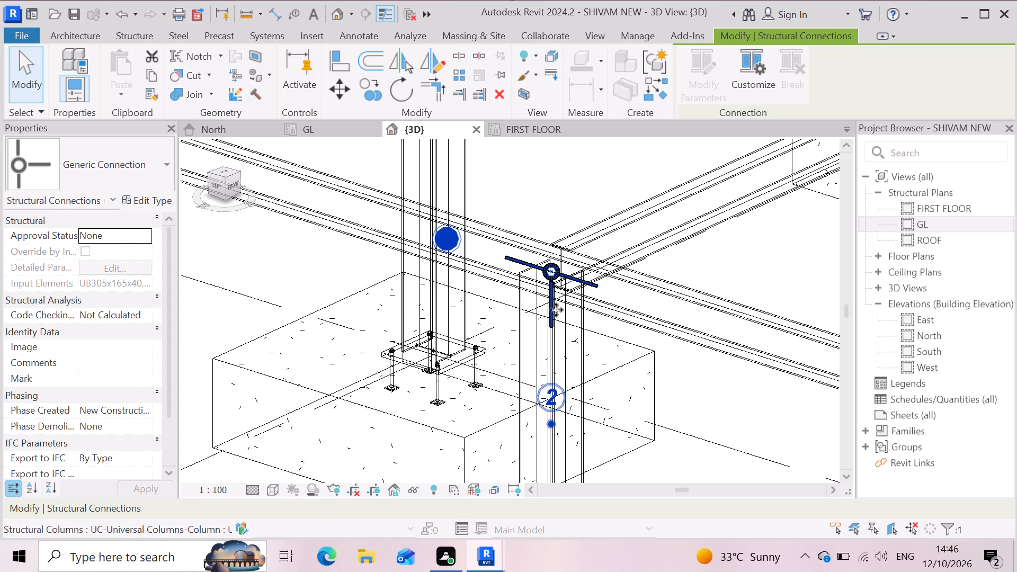
left_click(556, 273)
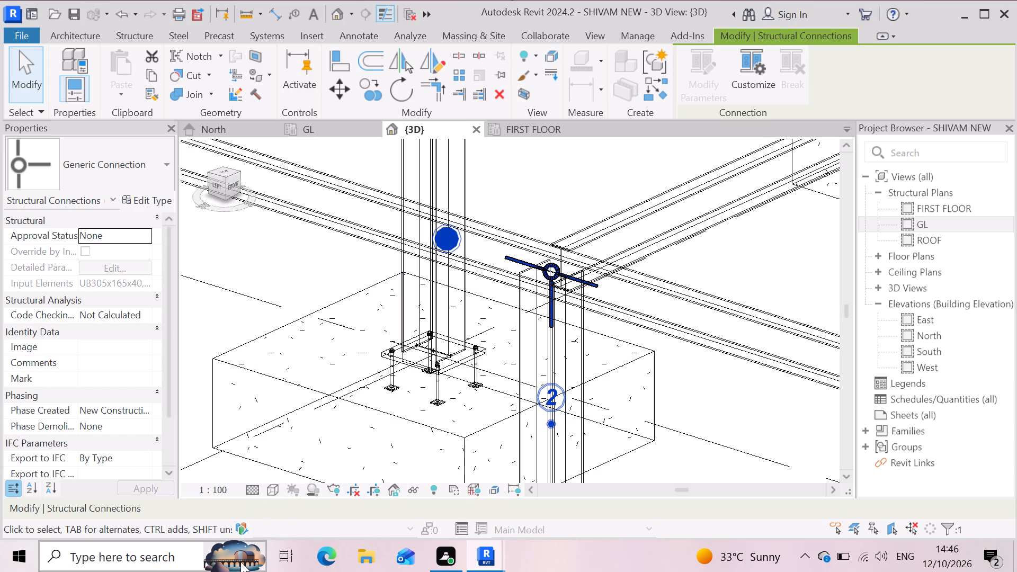
left_click(275, 490)
left_click(287, 474)
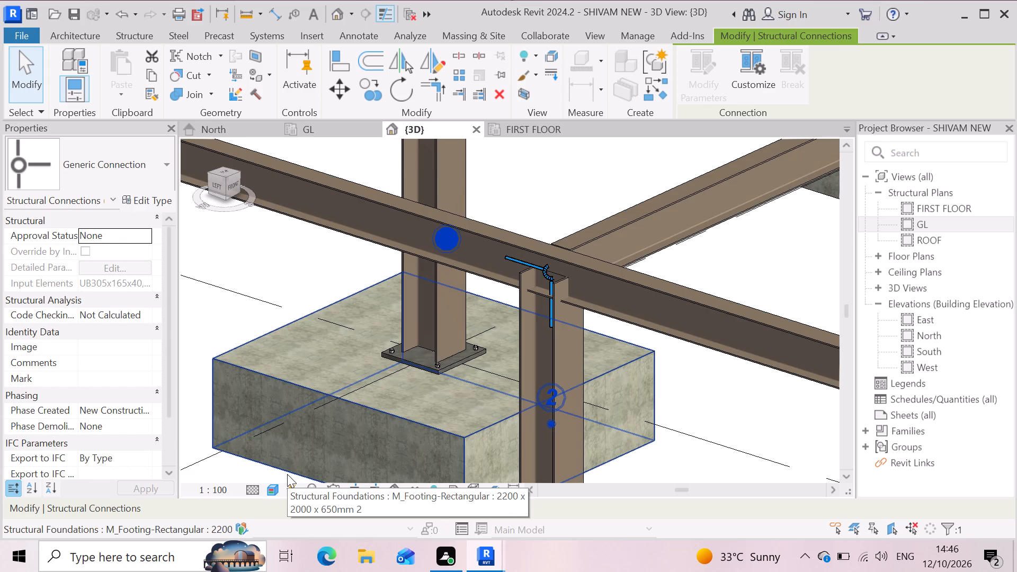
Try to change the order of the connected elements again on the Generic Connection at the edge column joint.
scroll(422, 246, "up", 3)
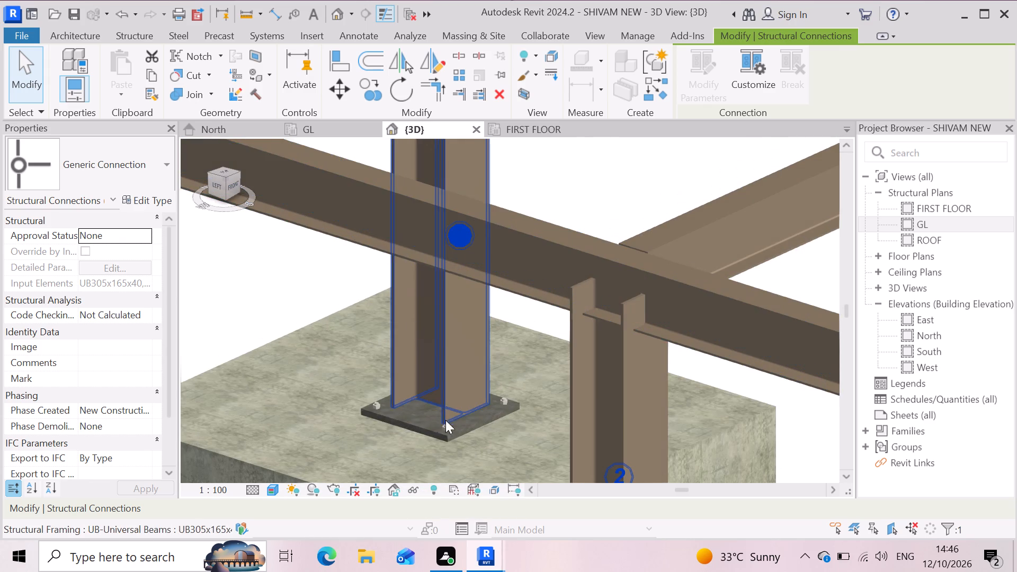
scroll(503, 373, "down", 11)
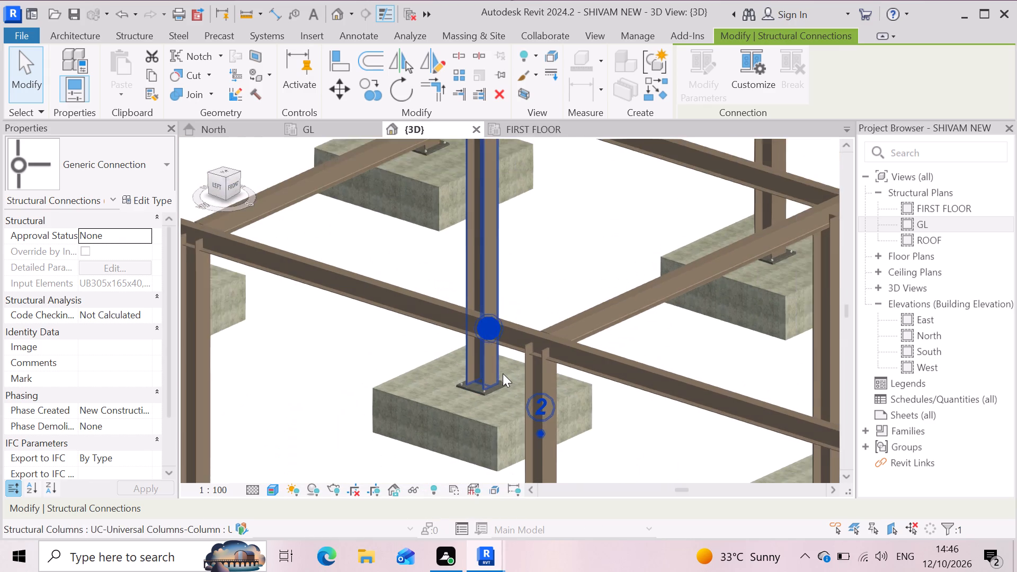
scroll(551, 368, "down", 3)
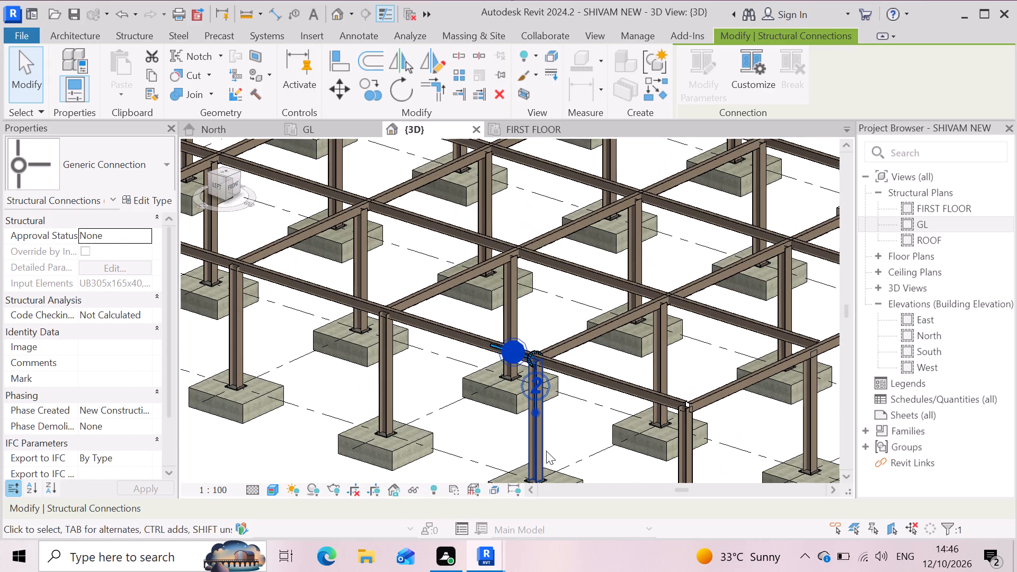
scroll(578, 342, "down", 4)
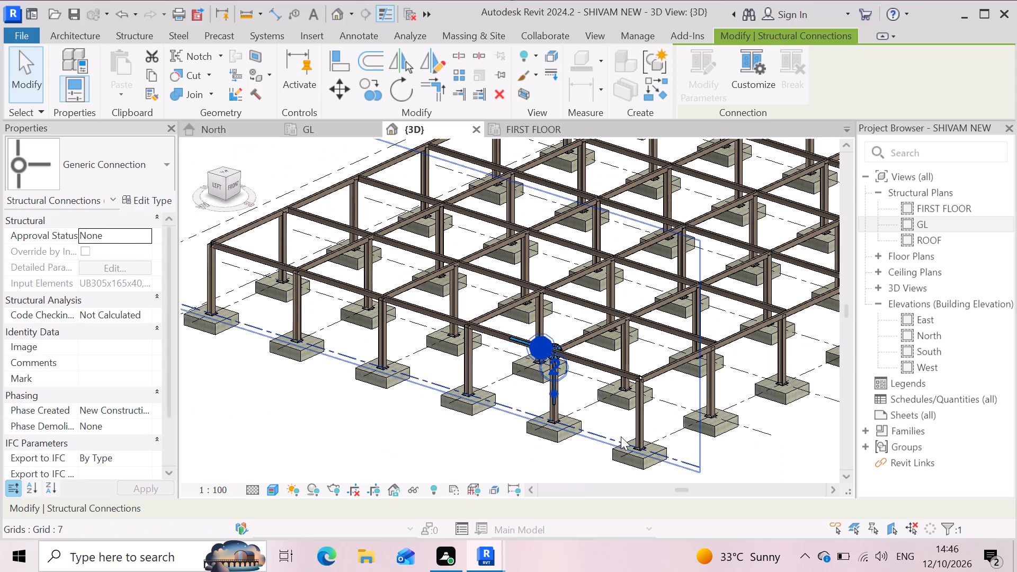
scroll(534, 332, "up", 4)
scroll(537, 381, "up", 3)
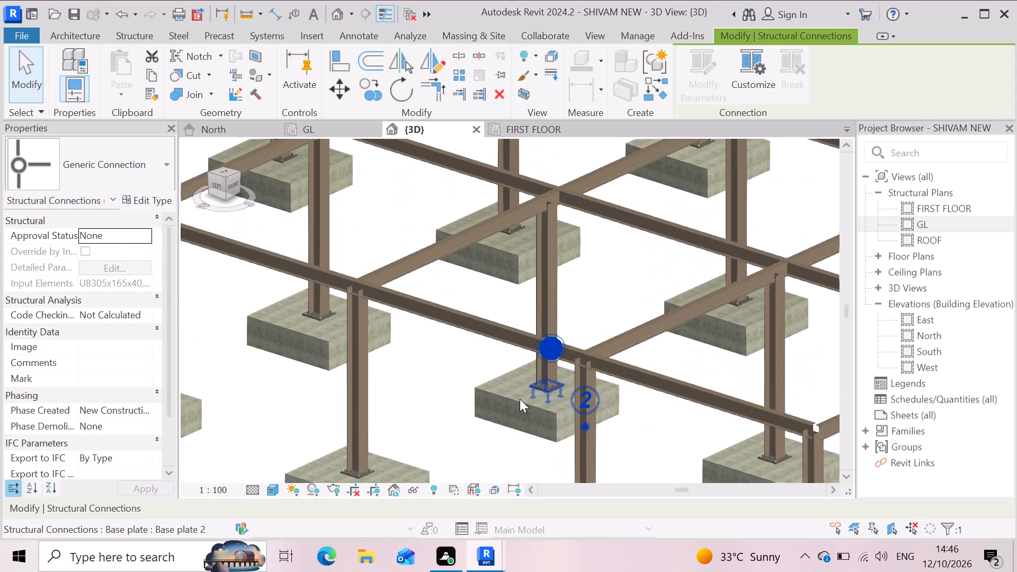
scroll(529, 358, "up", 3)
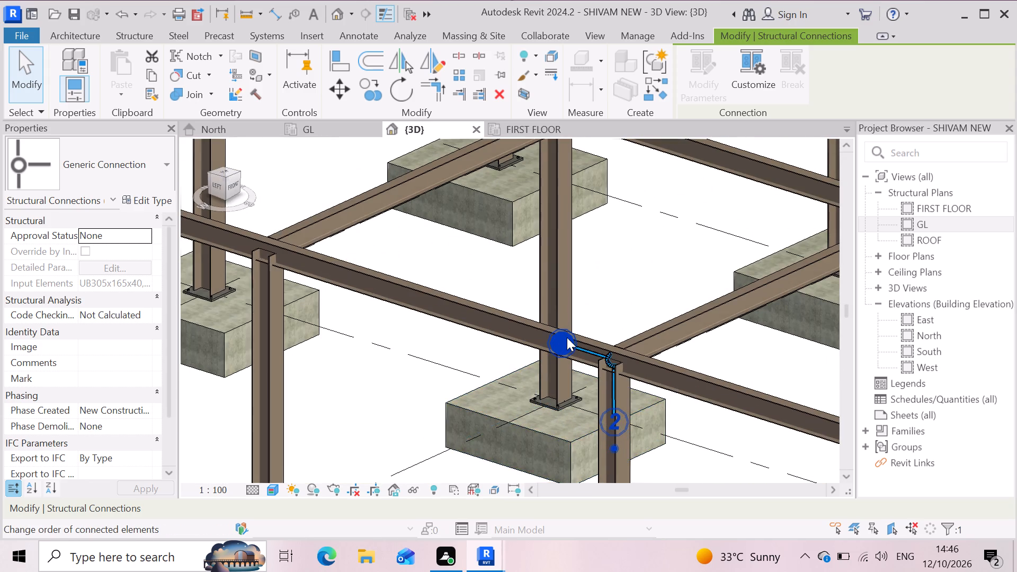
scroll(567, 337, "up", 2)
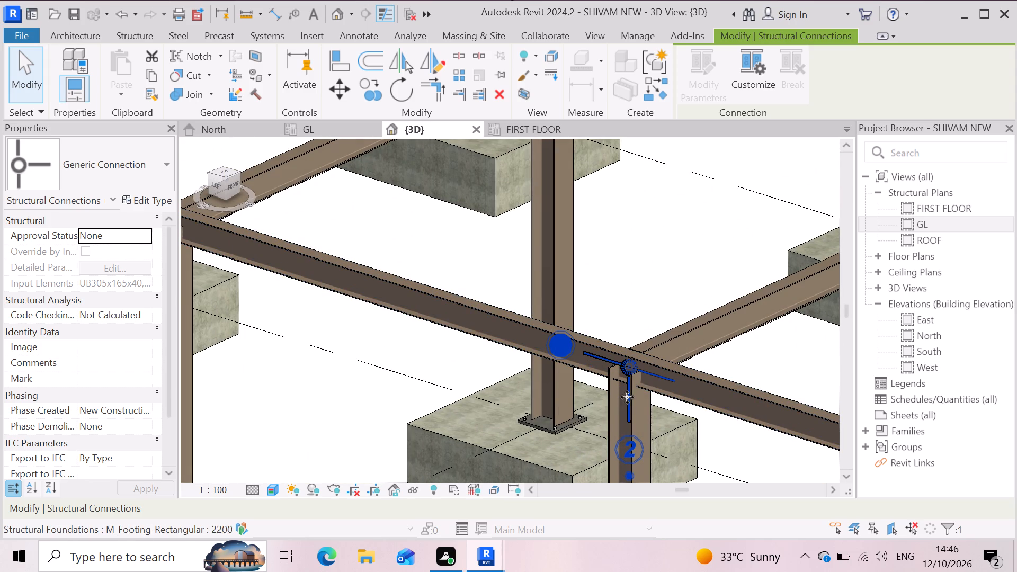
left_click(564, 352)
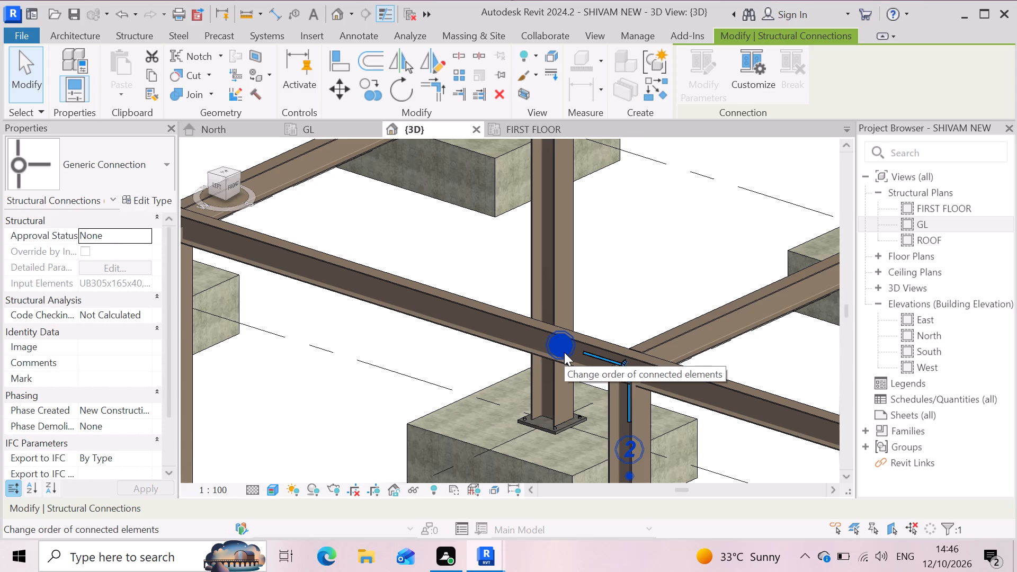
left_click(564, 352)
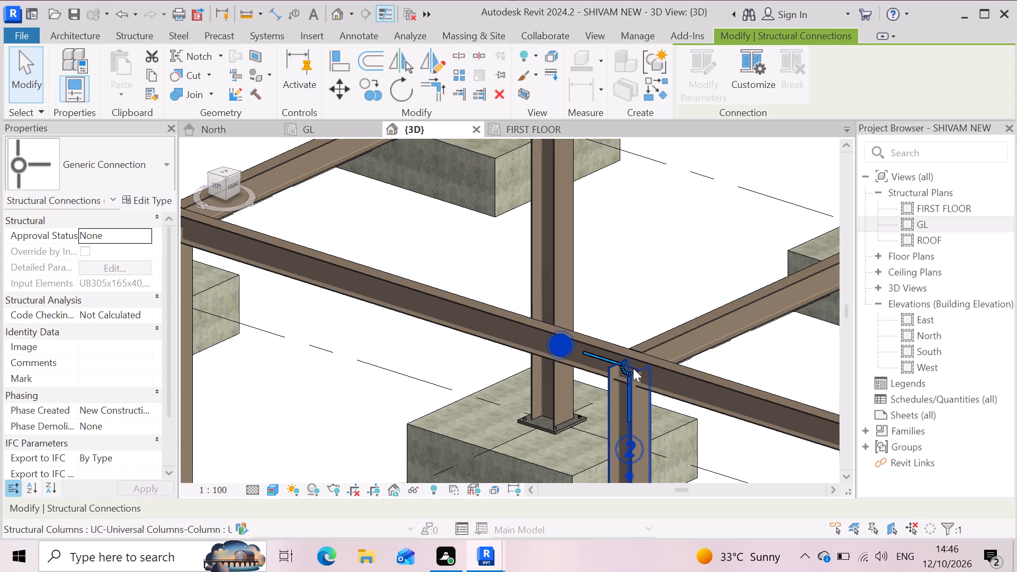
Delete the Generic Connection between the first-floor edge beam and the intermediate edge column.
scroll(631, 360, "down", 8)
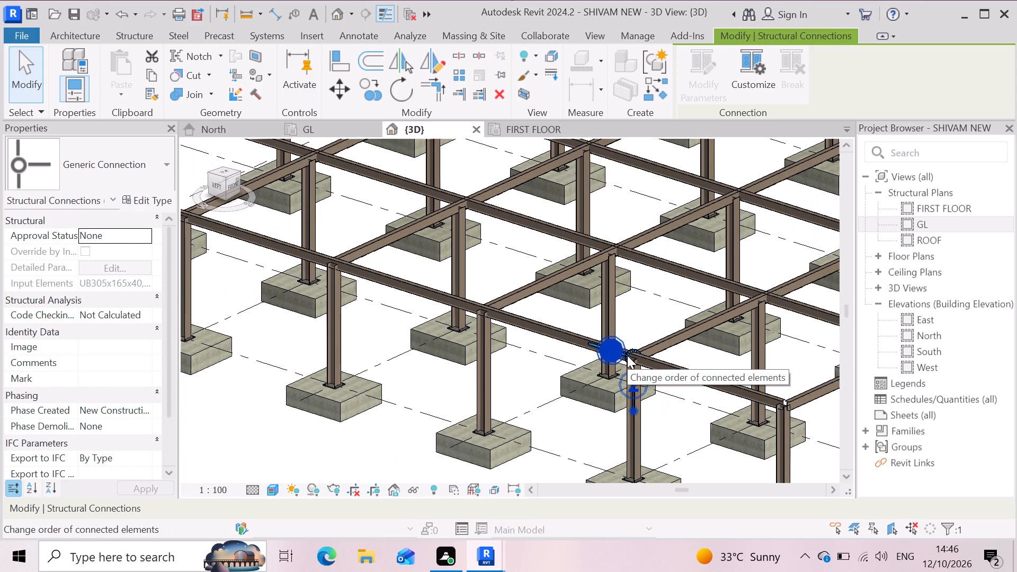
scroll(629, 360, "up", 5)
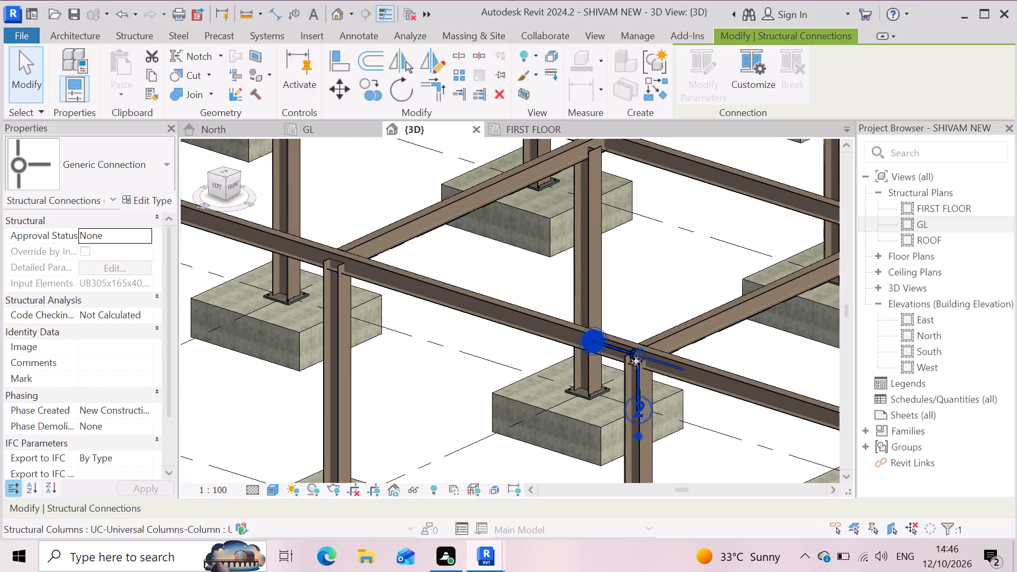
left_click(637, 359)
key("Delete")
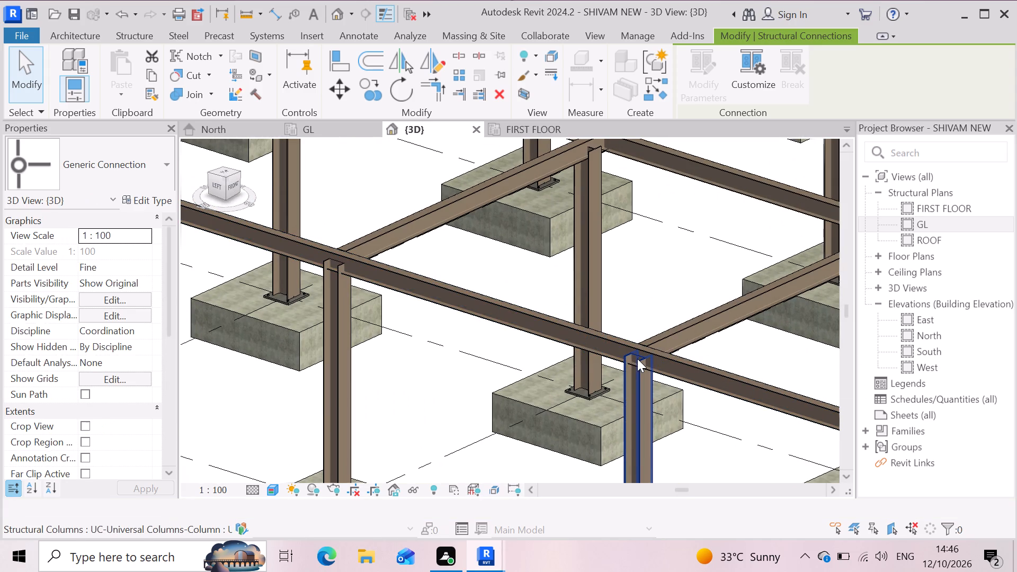
Add a structural connection between the UB305x165x40 first-floor edge beam and the UC305x305x97 corner column.
scroll(637, 386, "up", 2)
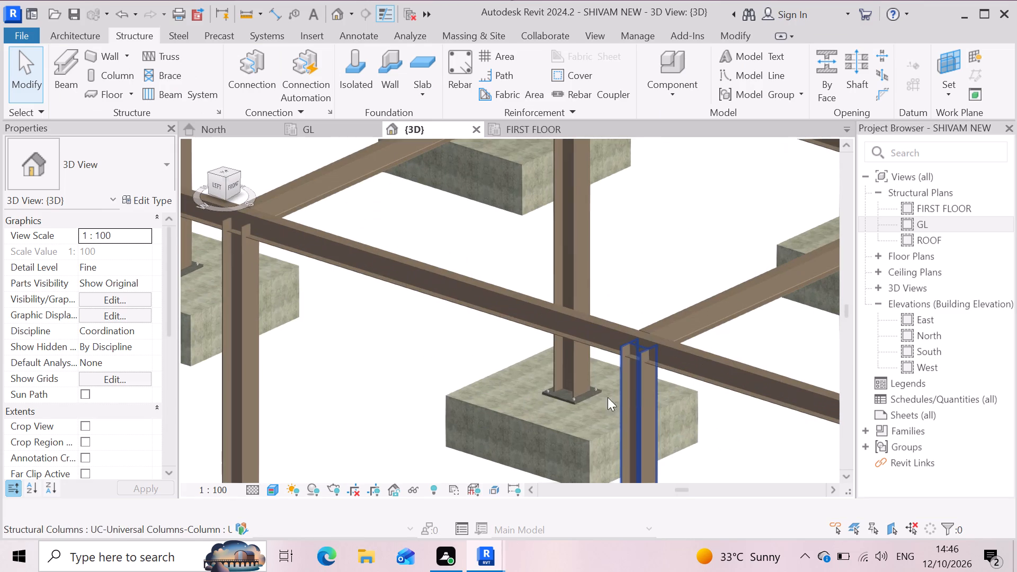
scroll(619, 306, "down", 7)
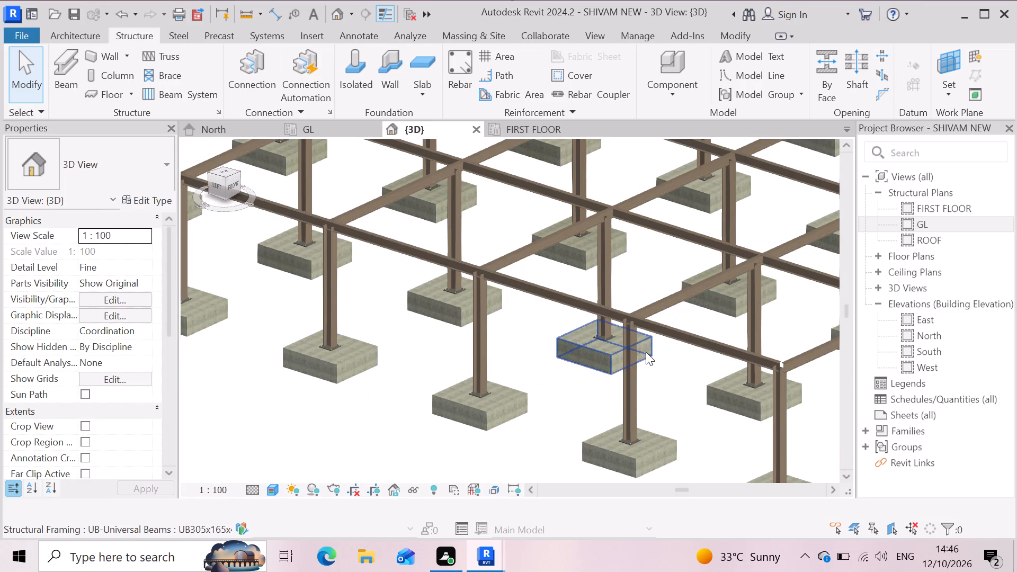
scroll(646, 352, "up", 6)
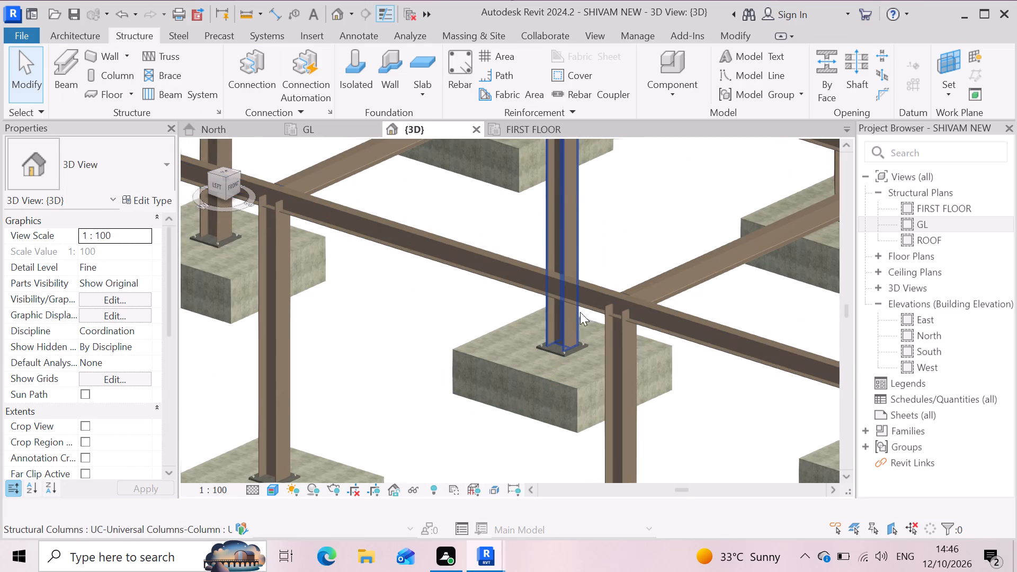
scroll(433, 320, "down", 6)
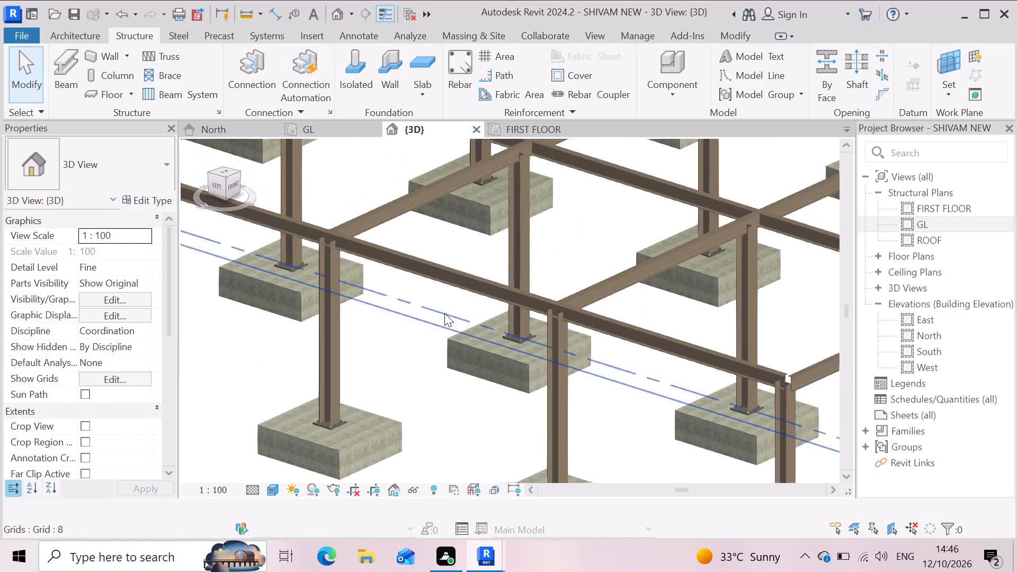
scroll(444, 313, "down", 3)
scroll(614, 336, "up", 7)
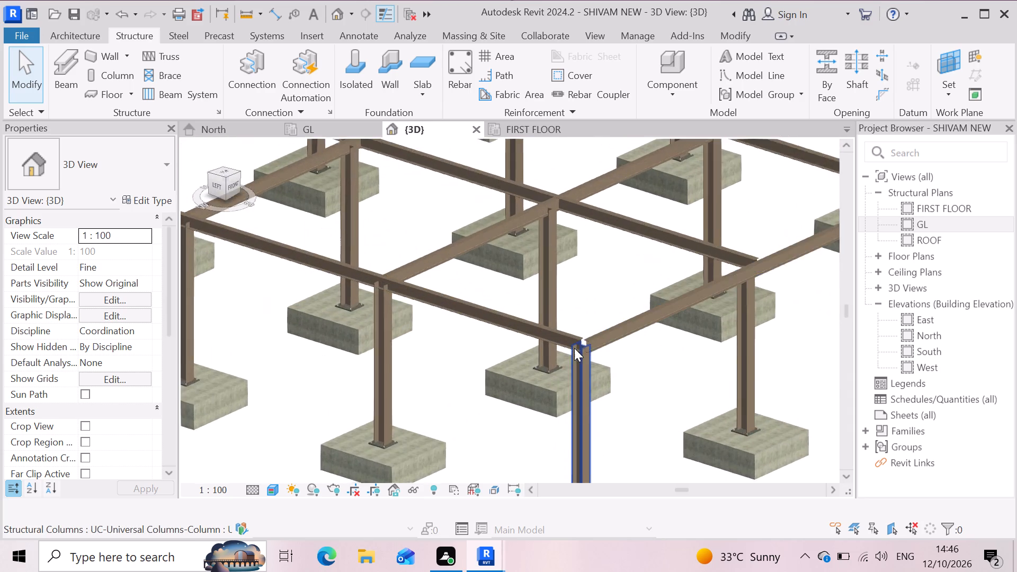
scroll(573, 352, "up", 3)
scroll(586, 403, "up", 2)
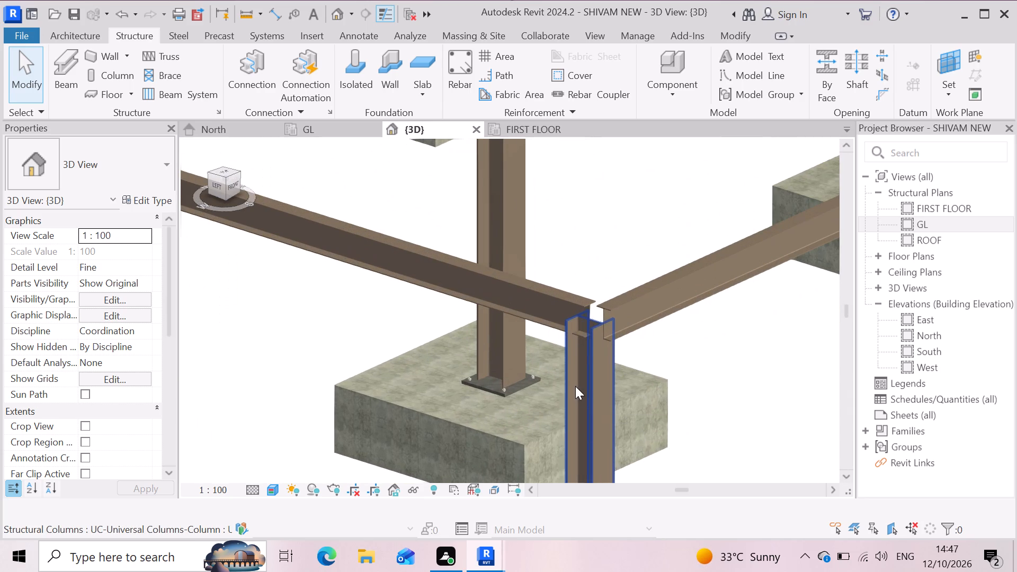
scroll(586, 333, "down", 7)
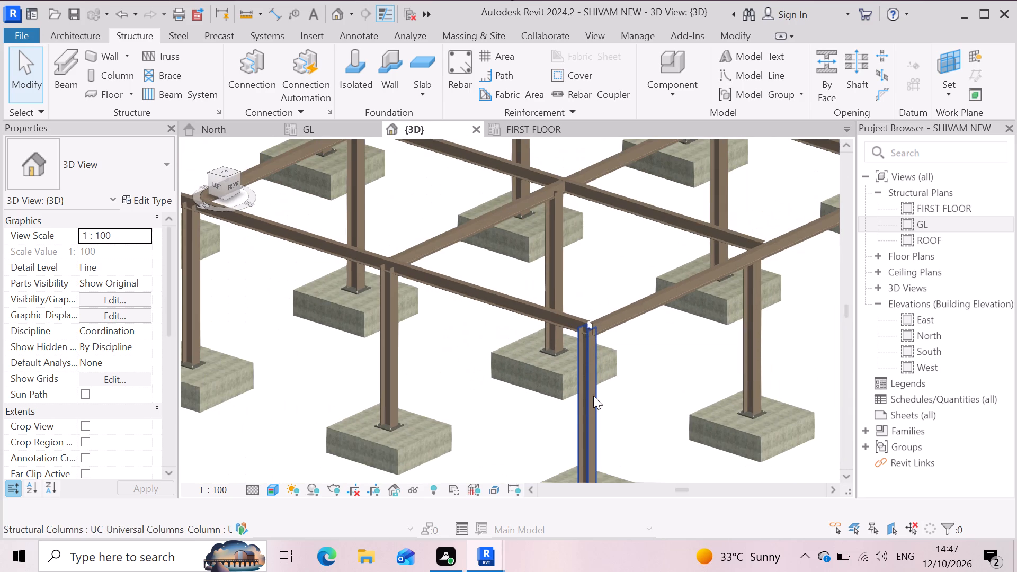
left_click(549, 319)
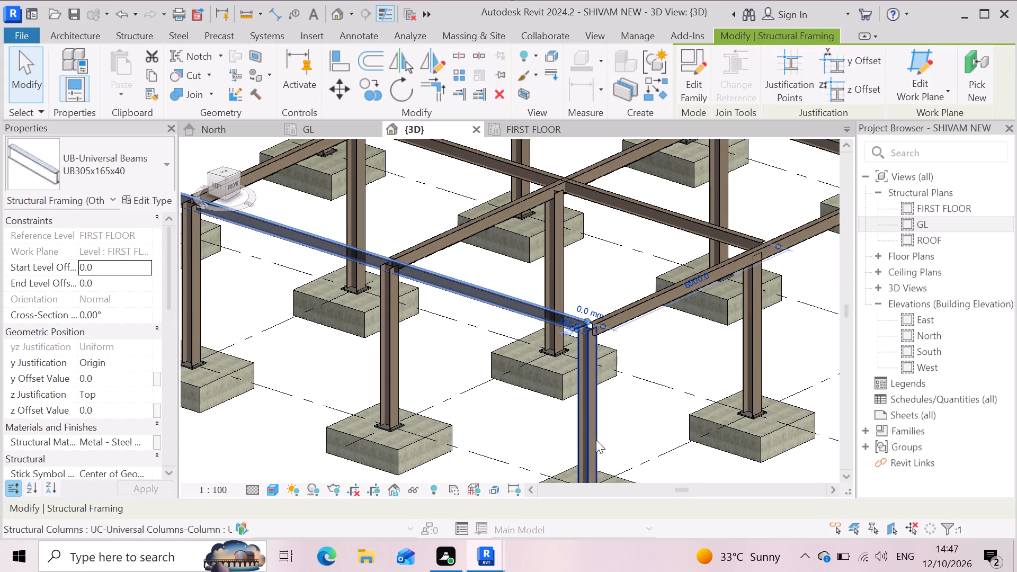
left_click(588, 401, "ctrl")
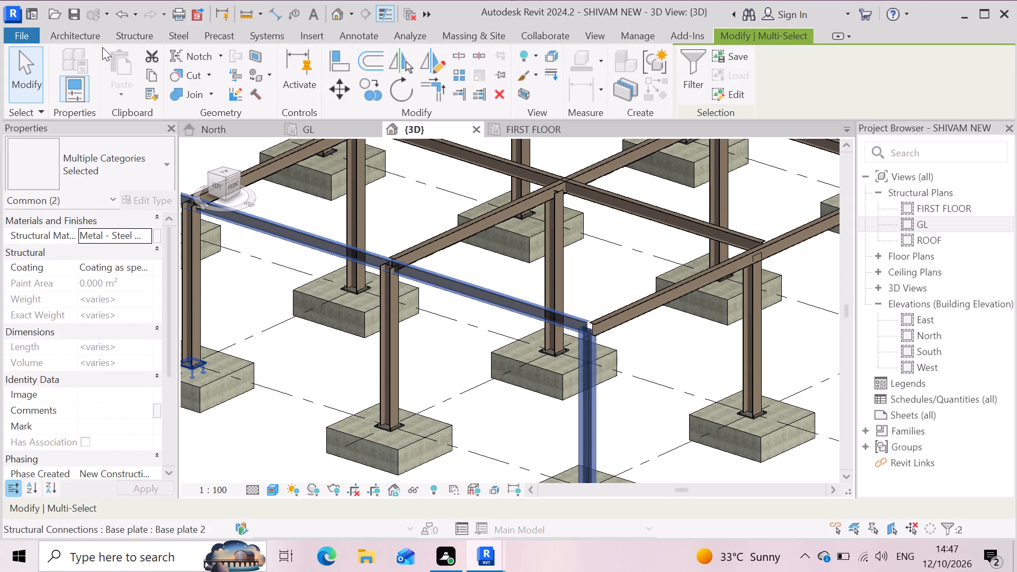
left_click(138, 40)
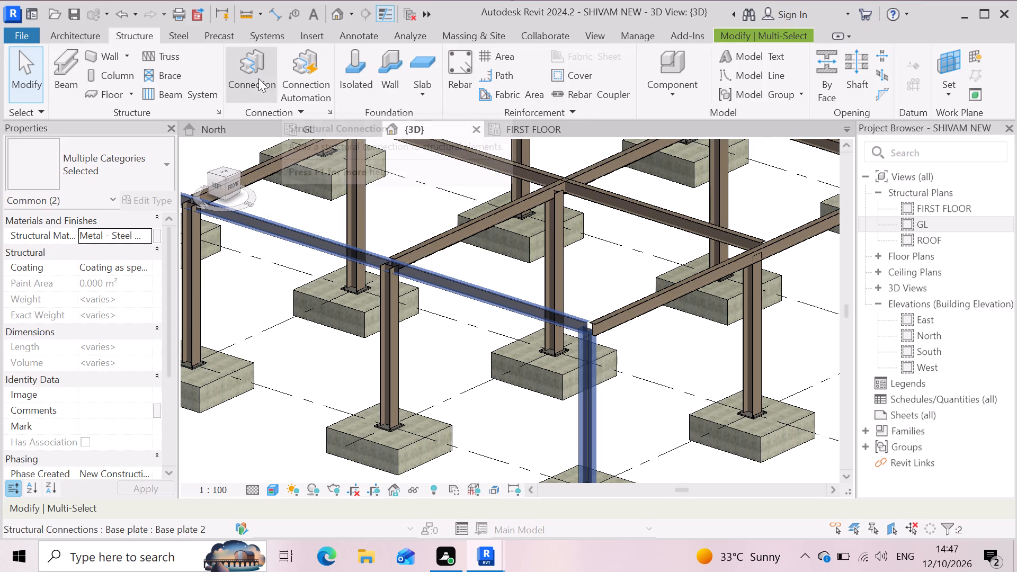
left_click(257, 77)
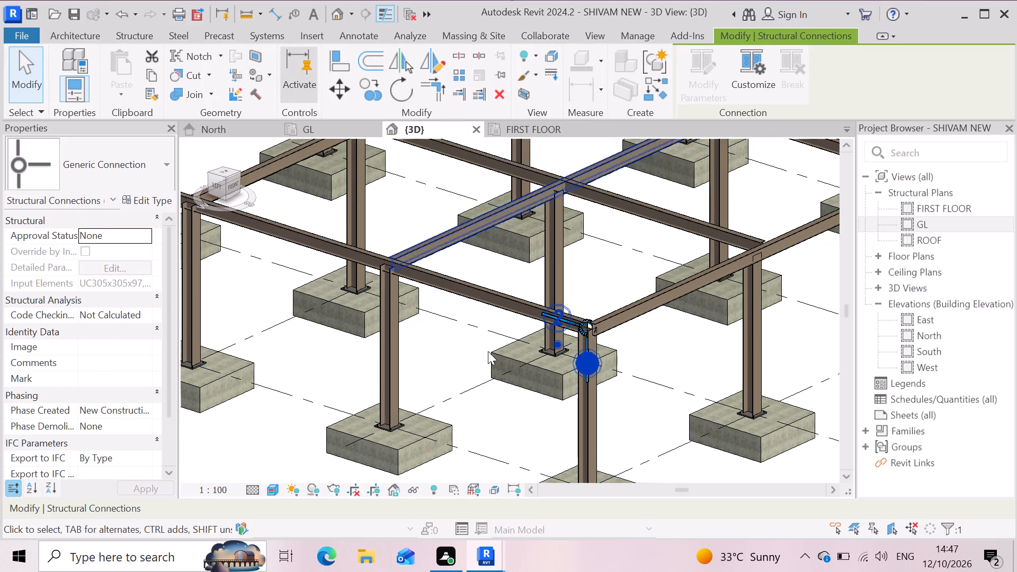
Change the corner joint's Generic Connection to the Platform T type.
left_click(168, 154)
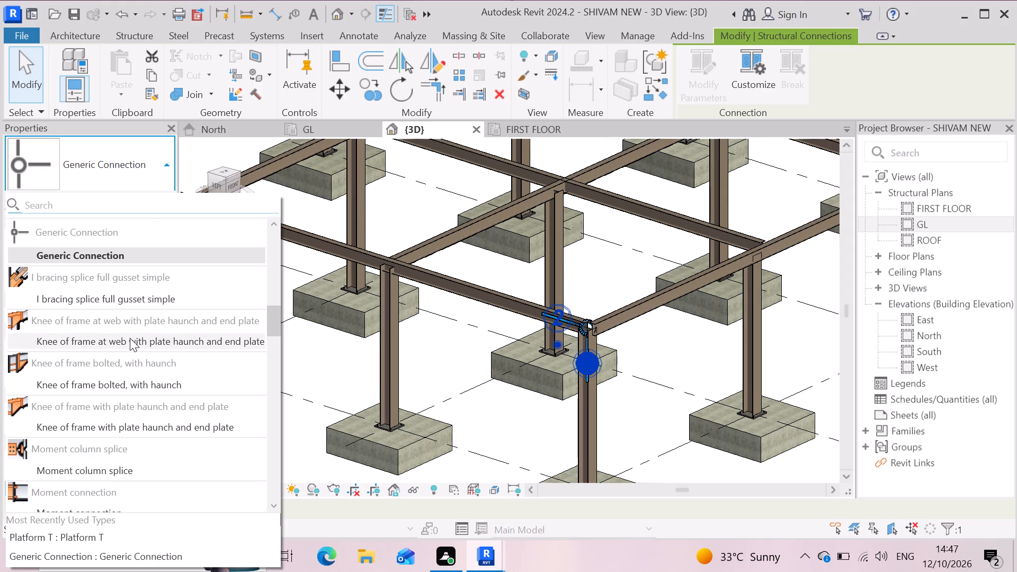
scroll(130, 338, "down", 5)
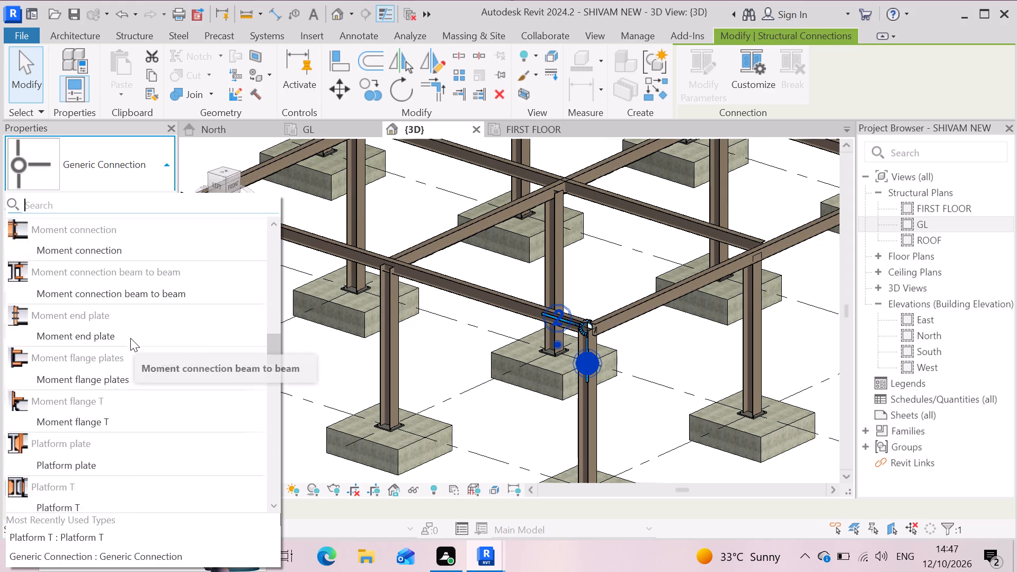
scroll(130, 338, "down", 1)
left_click(82, 374)
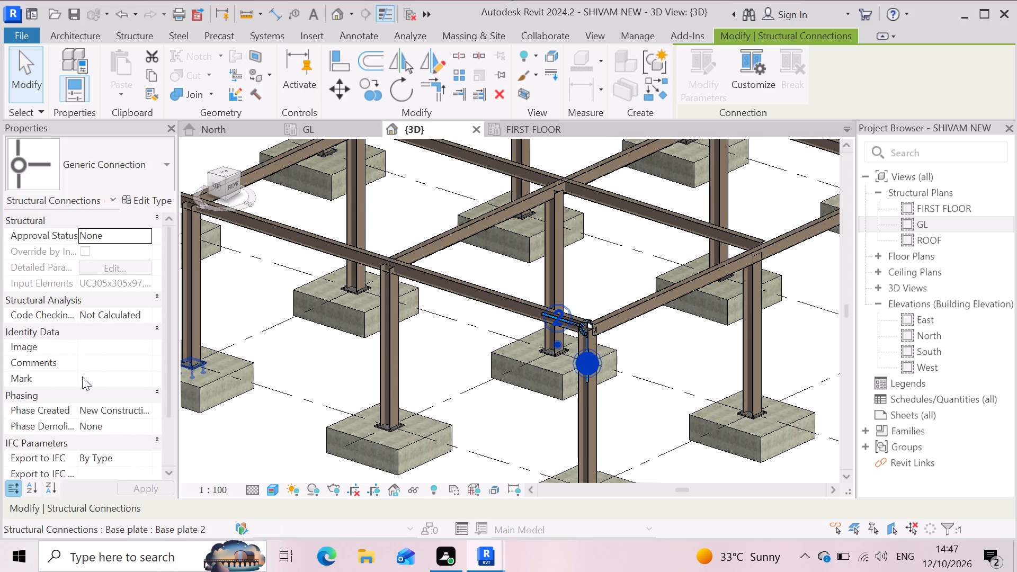
Switch the 3D view to the Wireframe visual style at the corner column joint.
scroll(594, 342, "up", 2)
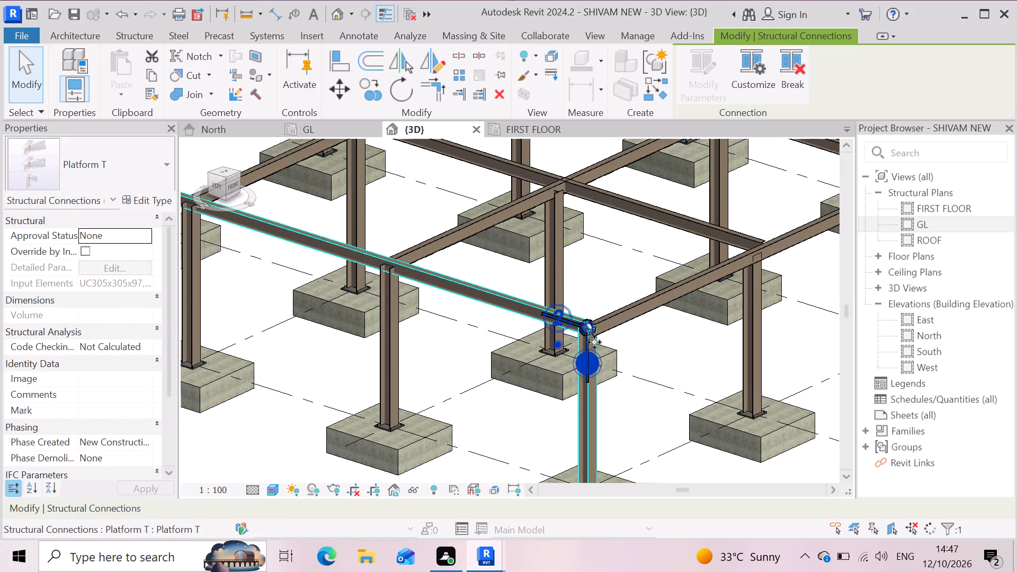
scroll(594, 342, "up", 4)
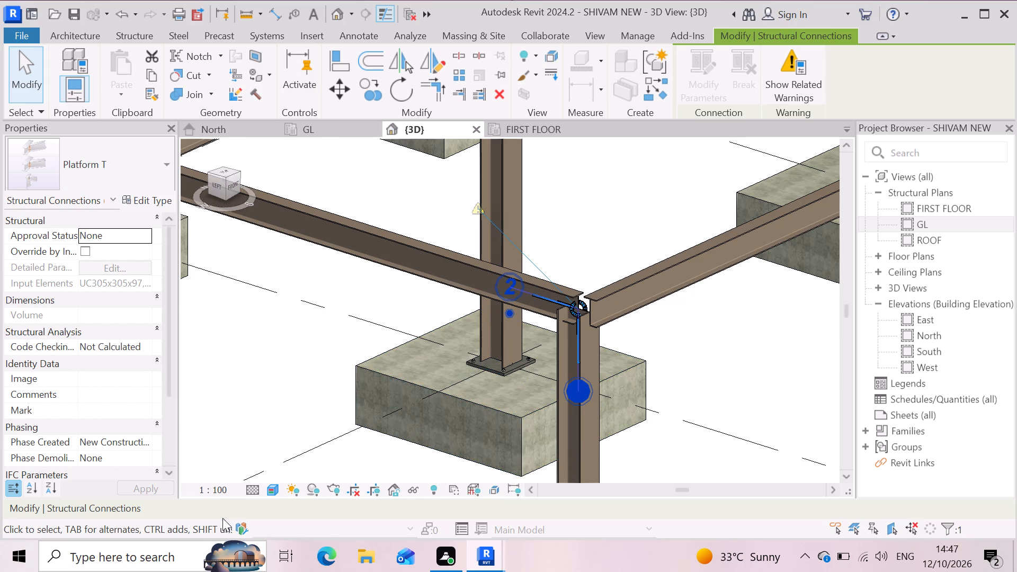
left_click(274, 488)
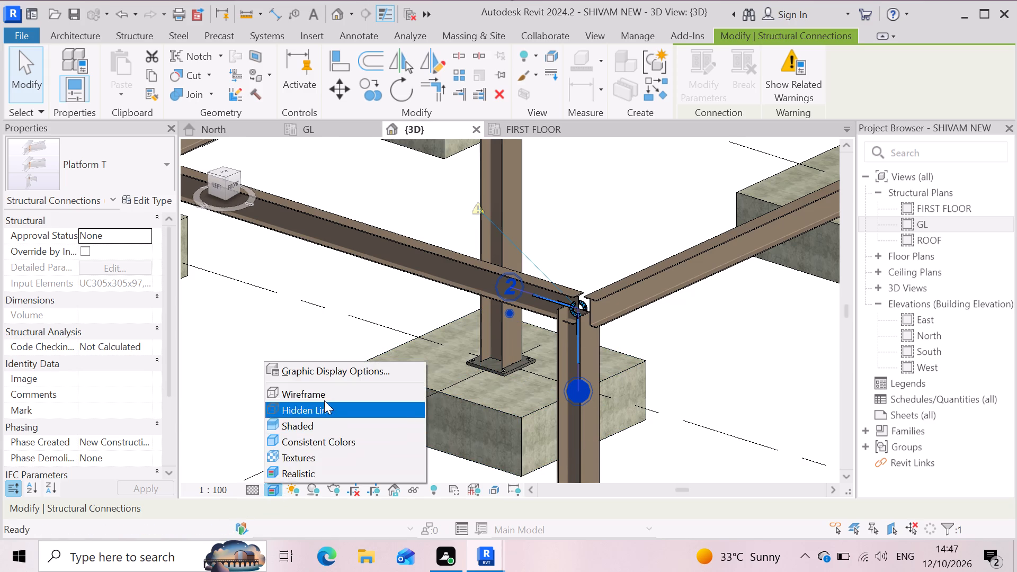
left_click(326, 397)
Examine the Platform T connection and its connected-element order at the corner column joint up close.
scroll(560, 289, "up", 2)
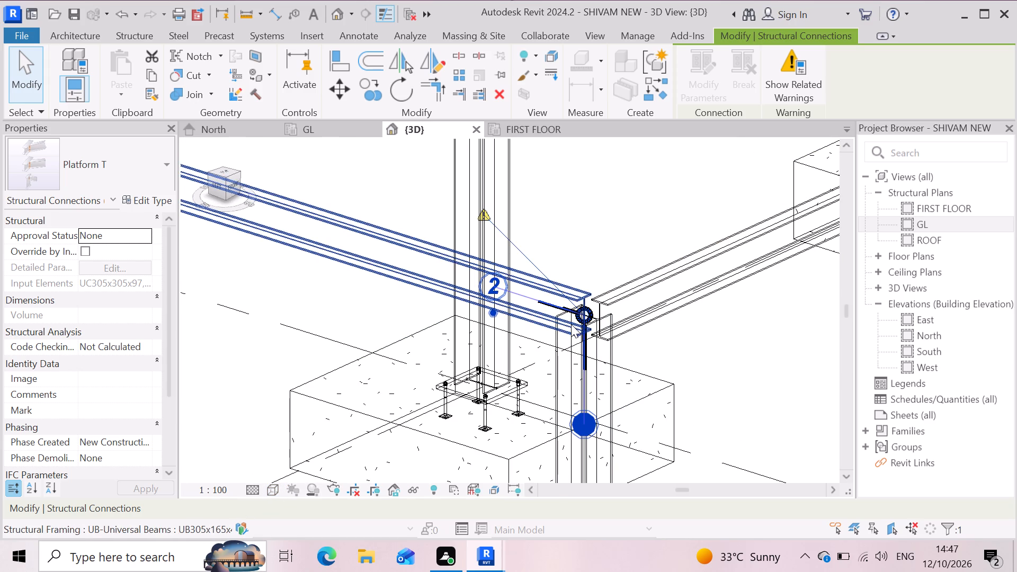
scroll(566, 314, "up", 7)
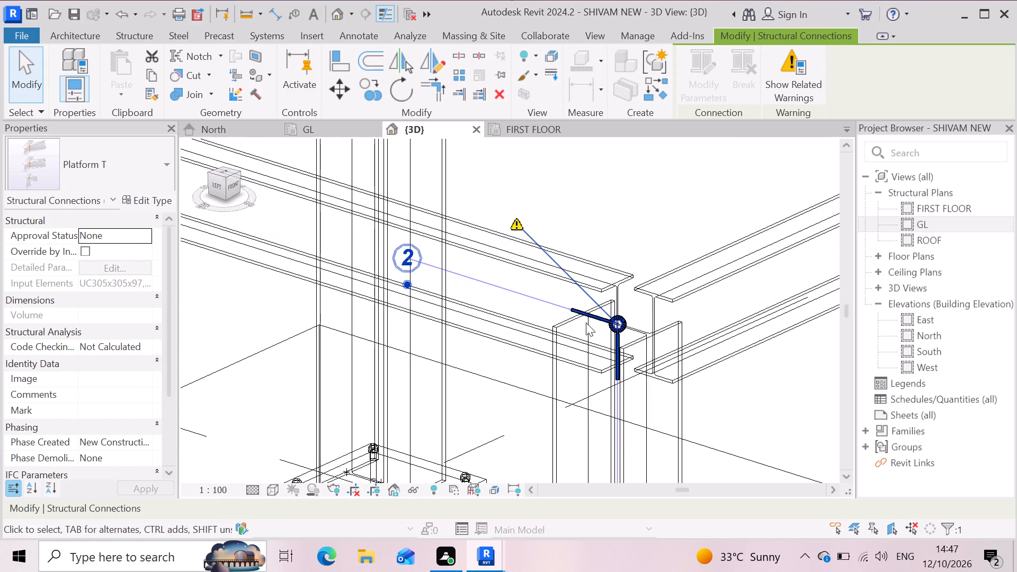
scroll(586, 323, "up", 8)
scroll(633, 332, "up", 3)
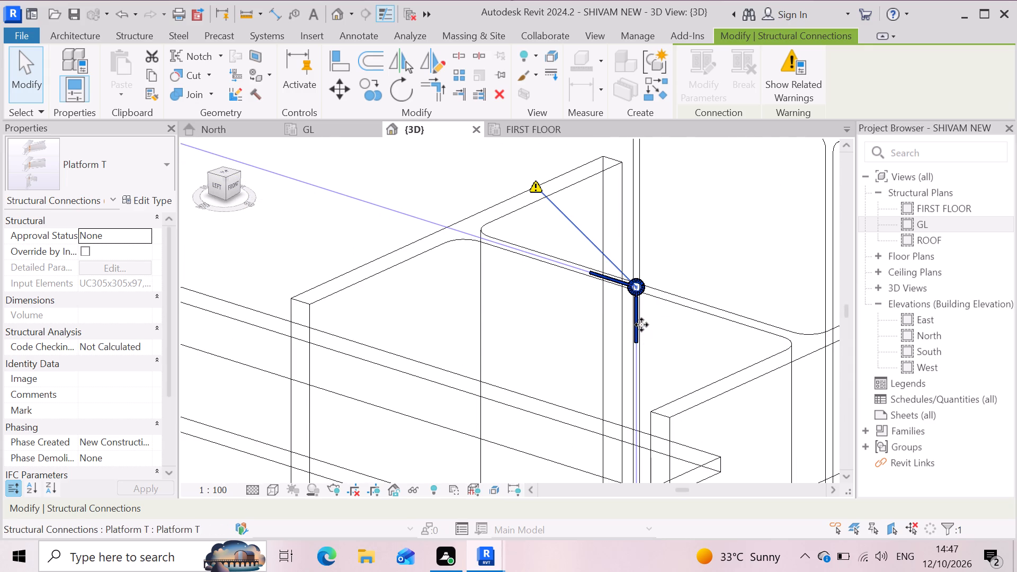
scroll(633, 303, "up", 3)
scroll(633, 302, "down", 3)
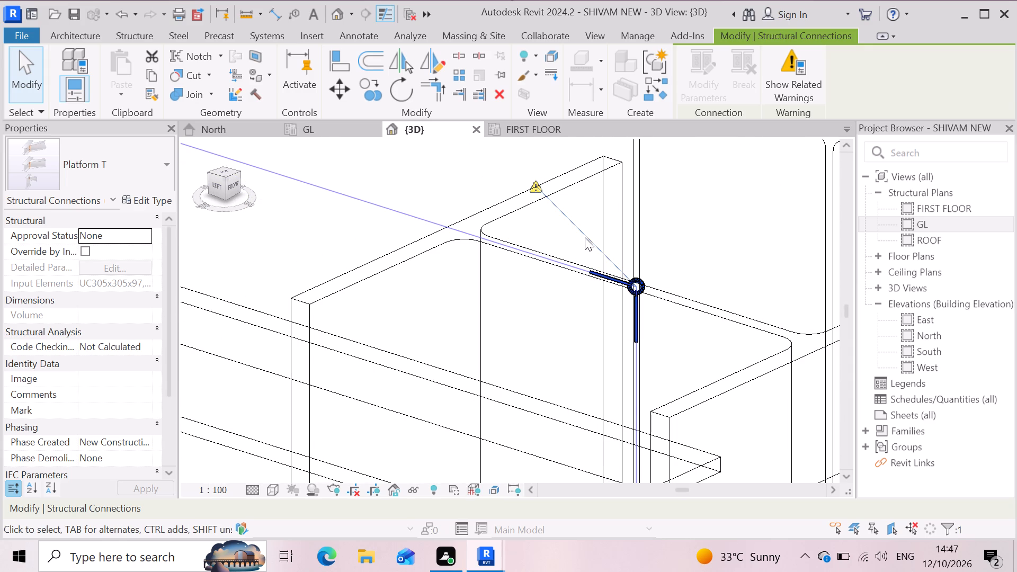
left_click(638, 290)
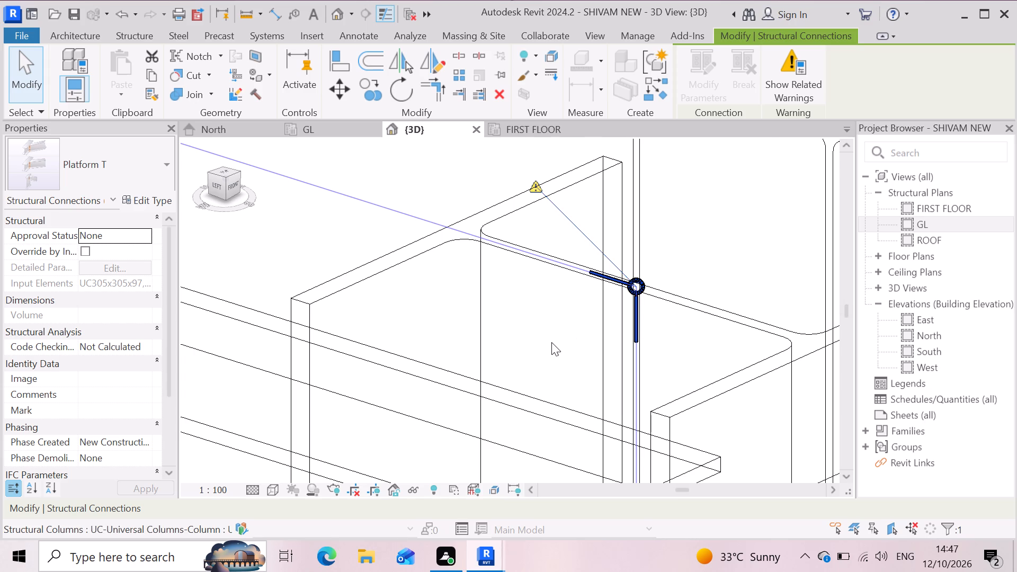
scroll(550, 340, "down", 14)
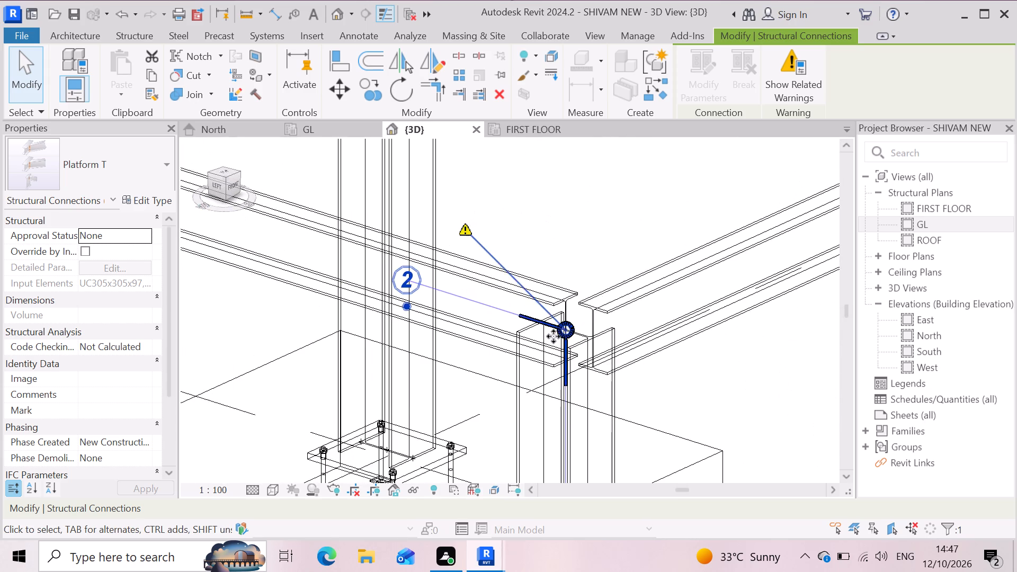
scroll(553, 336, "down", 6)
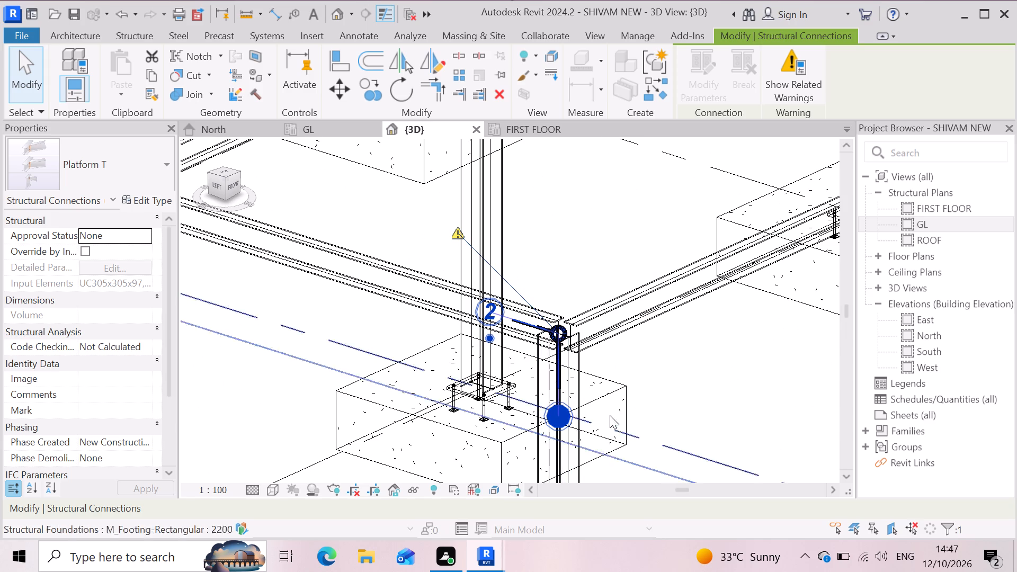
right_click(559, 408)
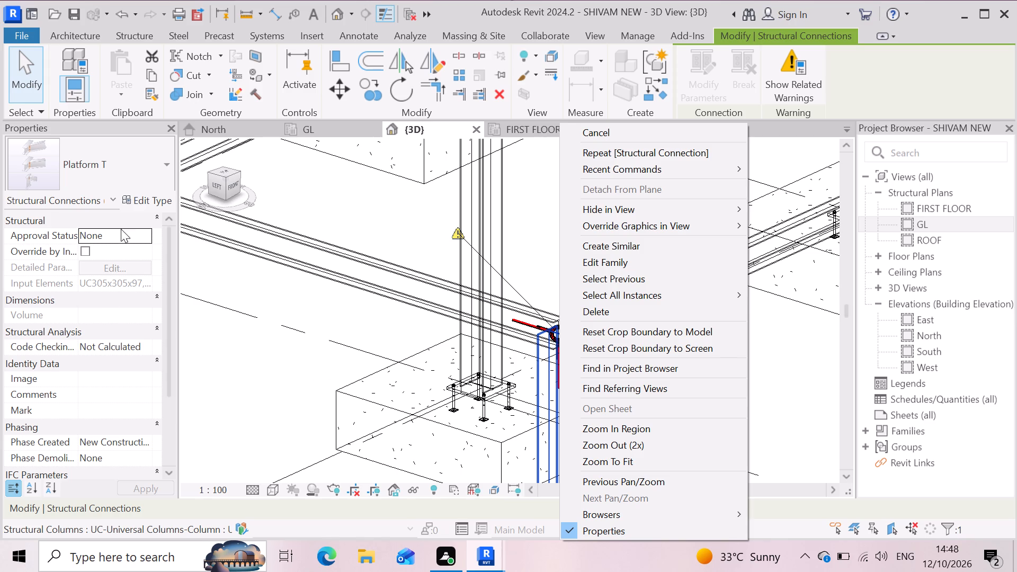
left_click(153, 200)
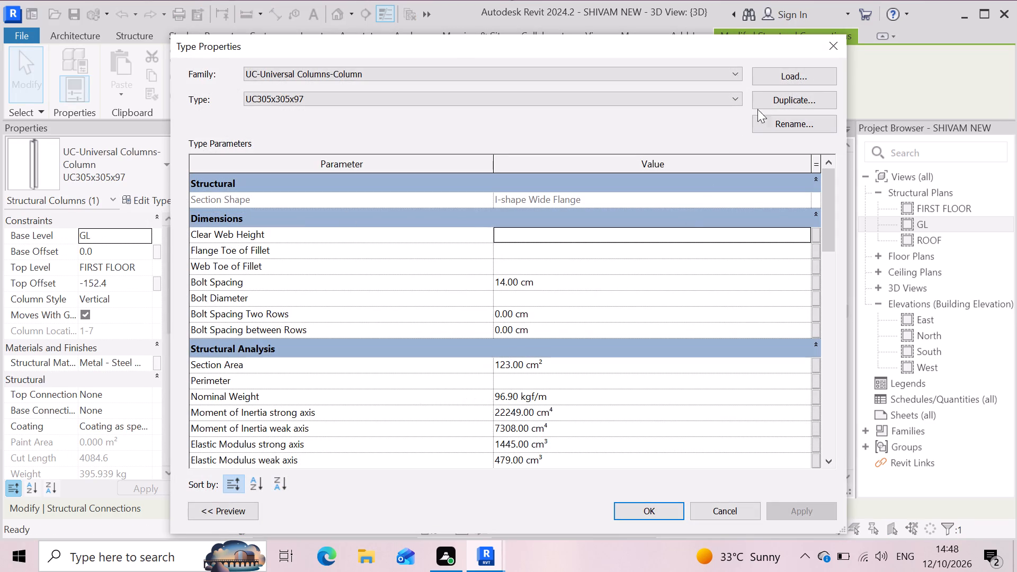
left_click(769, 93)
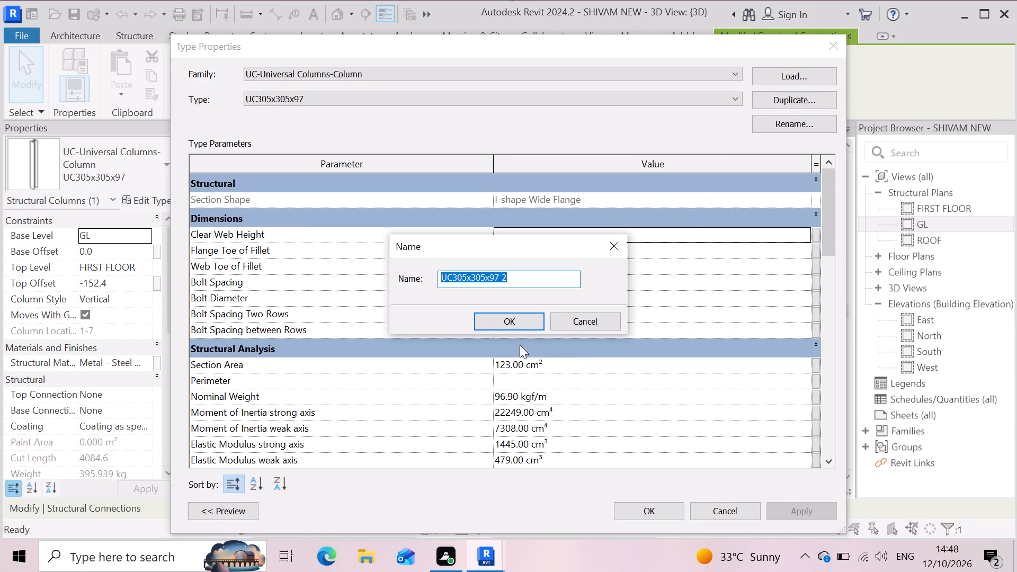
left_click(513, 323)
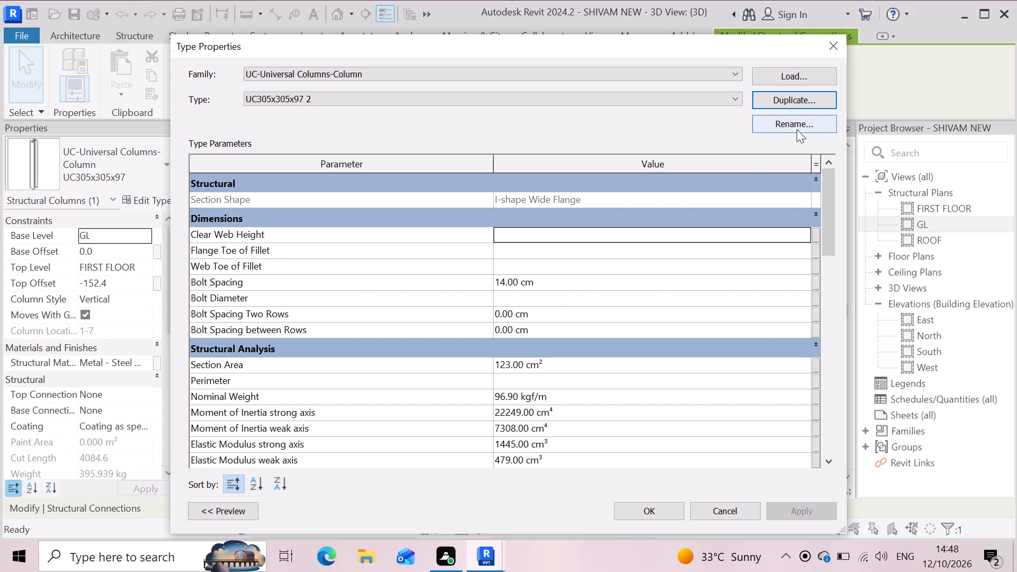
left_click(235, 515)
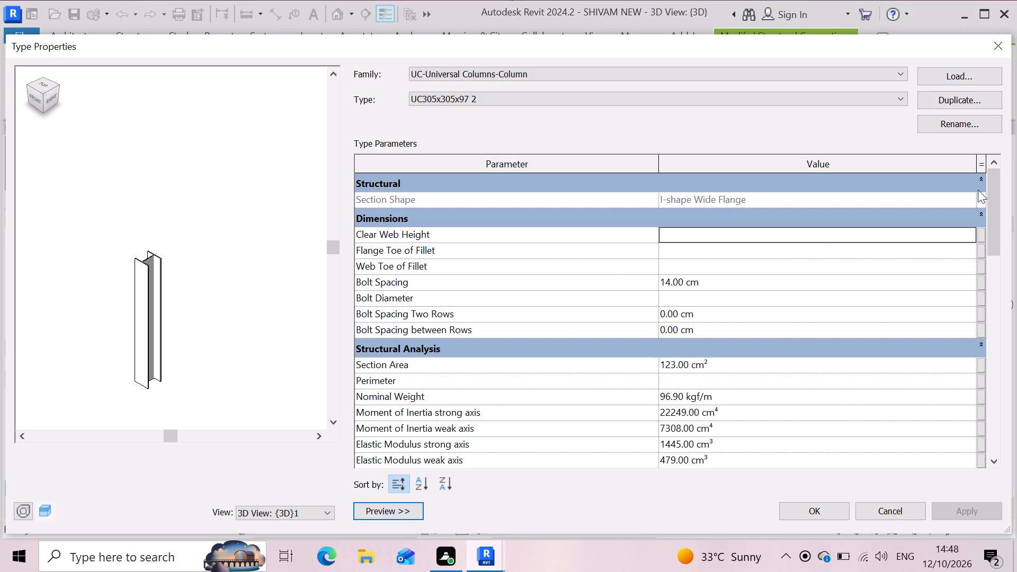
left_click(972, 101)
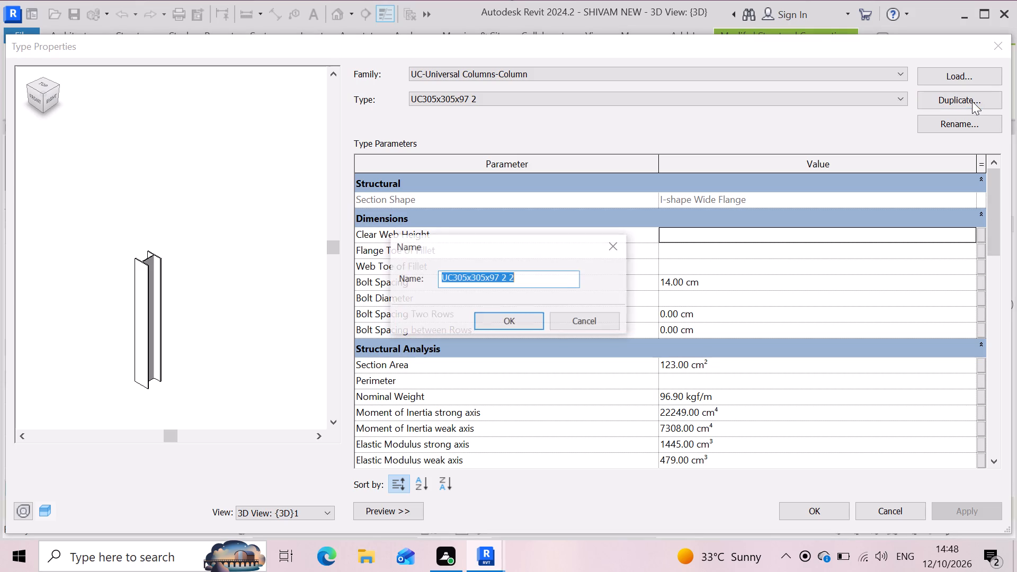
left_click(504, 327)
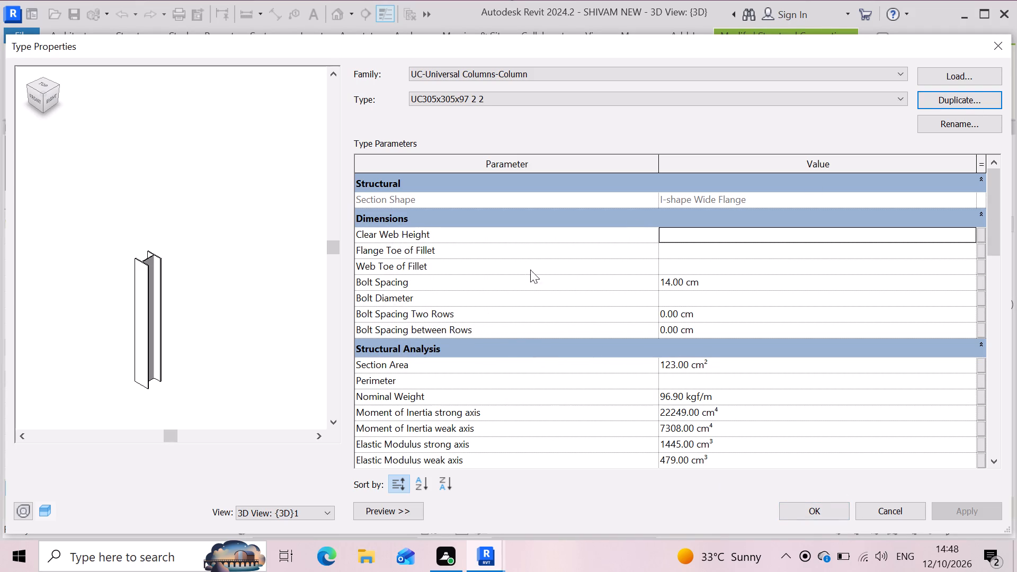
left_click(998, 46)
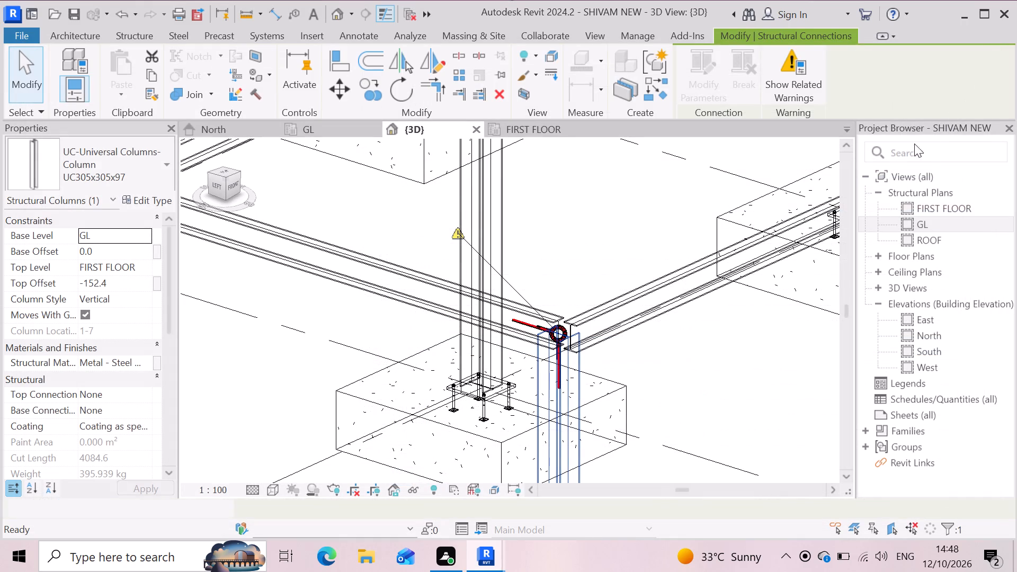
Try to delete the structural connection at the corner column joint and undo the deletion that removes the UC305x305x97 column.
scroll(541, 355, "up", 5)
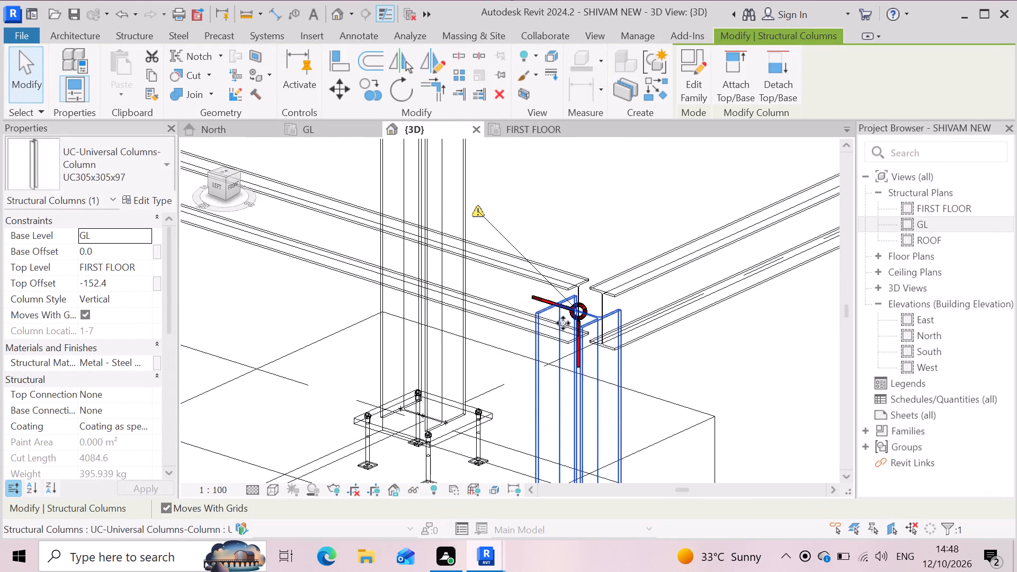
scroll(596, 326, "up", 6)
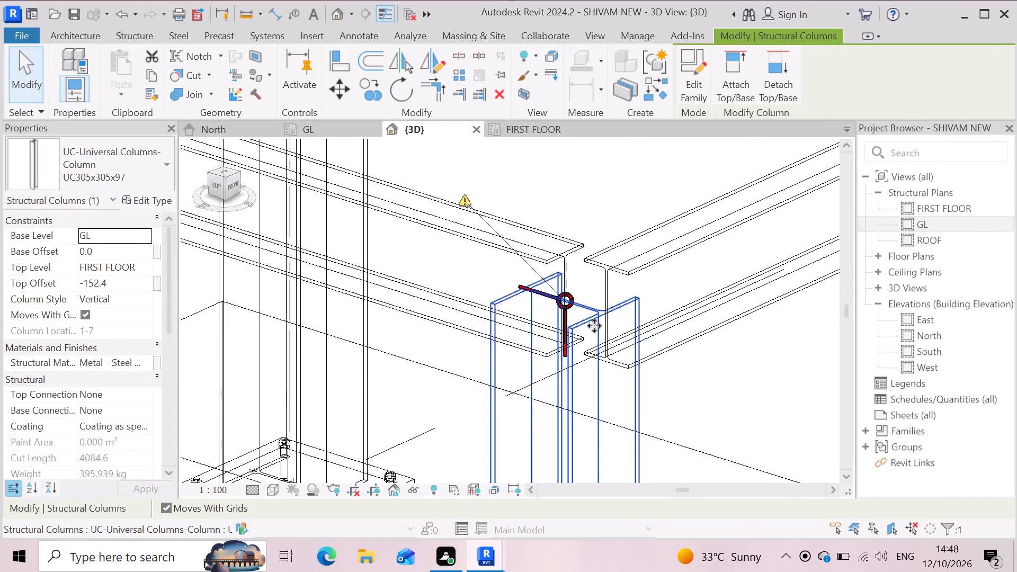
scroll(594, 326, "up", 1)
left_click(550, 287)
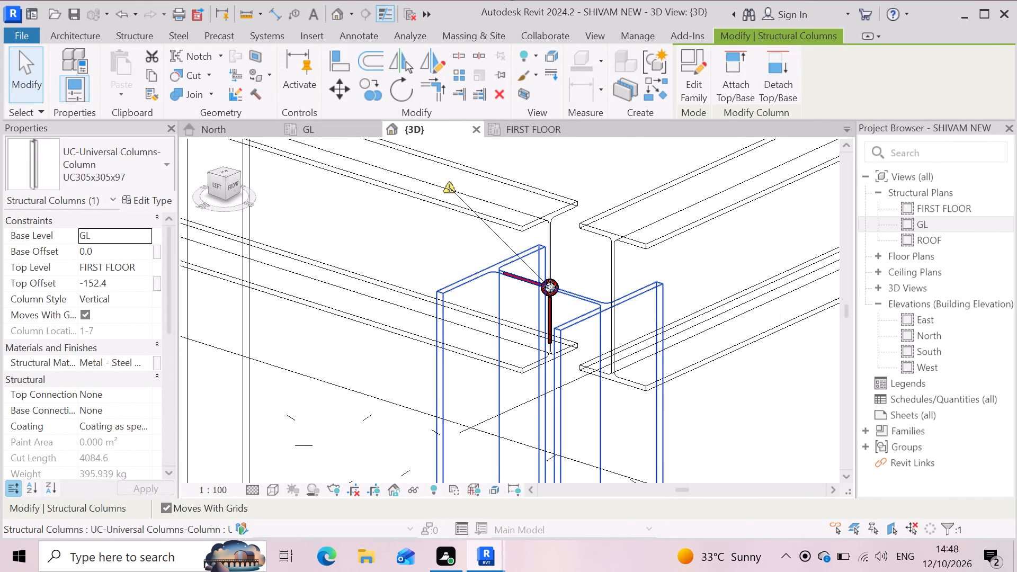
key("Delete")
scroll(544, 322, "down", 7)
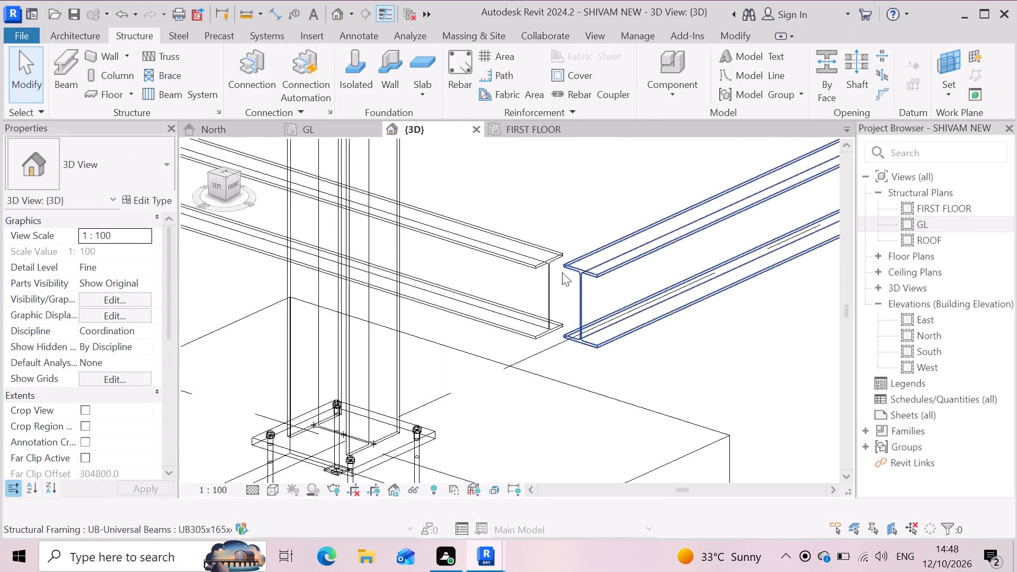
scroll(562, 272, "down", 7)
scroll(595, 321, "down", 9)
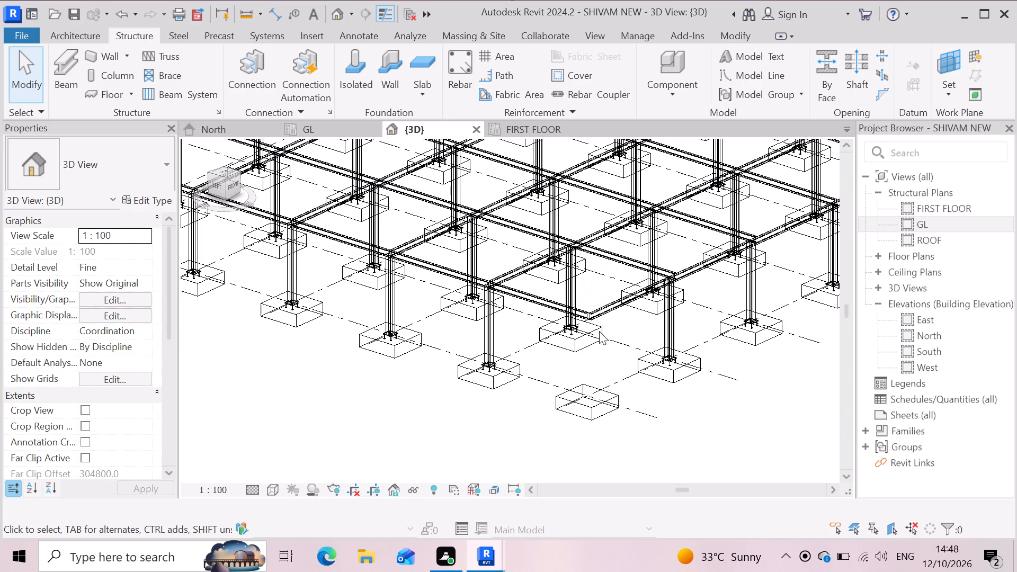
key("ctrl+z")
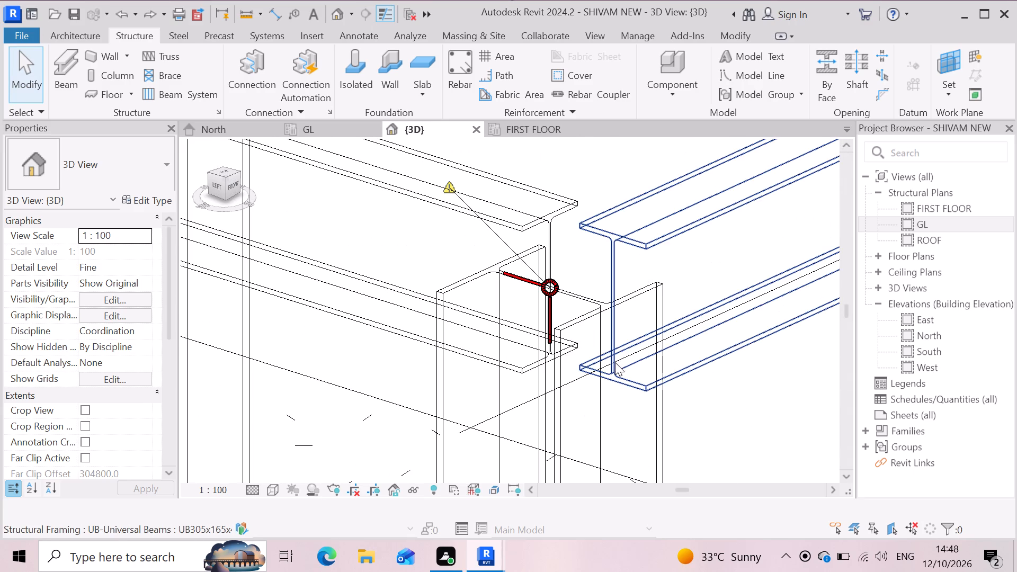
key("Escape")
Delete the Platform T structural connection between the first-floor edge beam and the UC305x305x97 corner column.
scroll(534, 254, "up", 3)
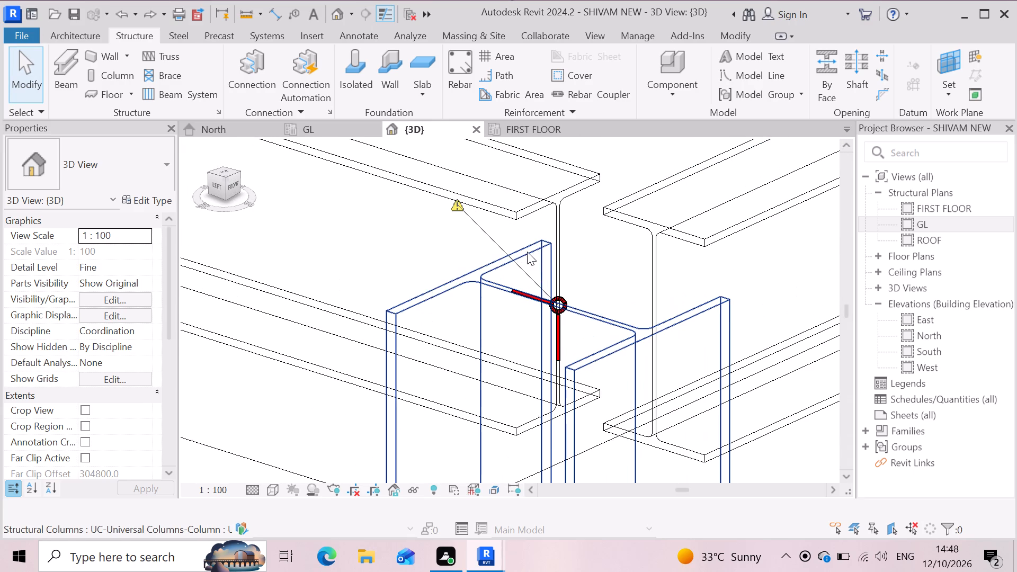
left_click(559, 320)
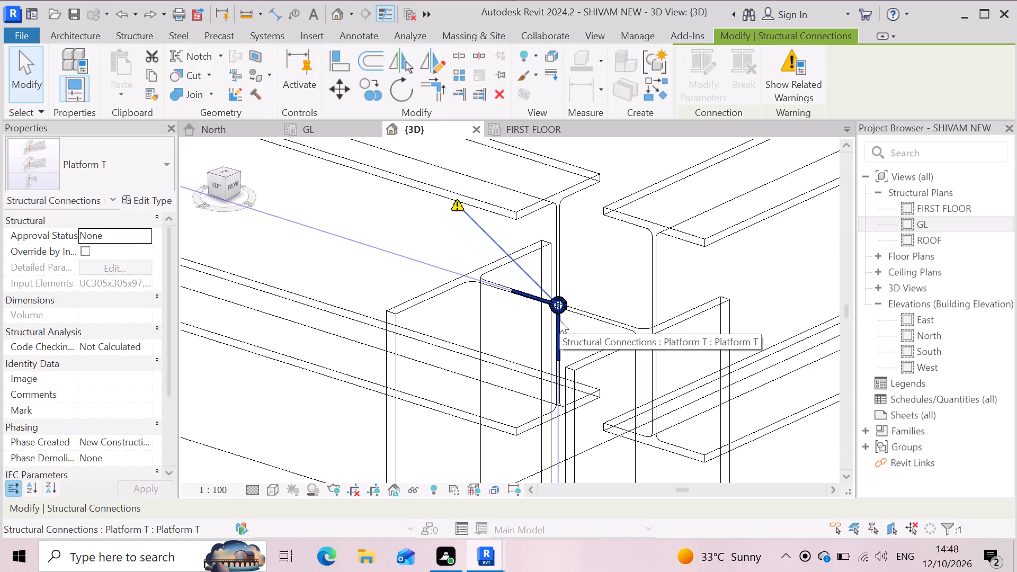
key("Delete")
scroll(556, 365, "down", 7)
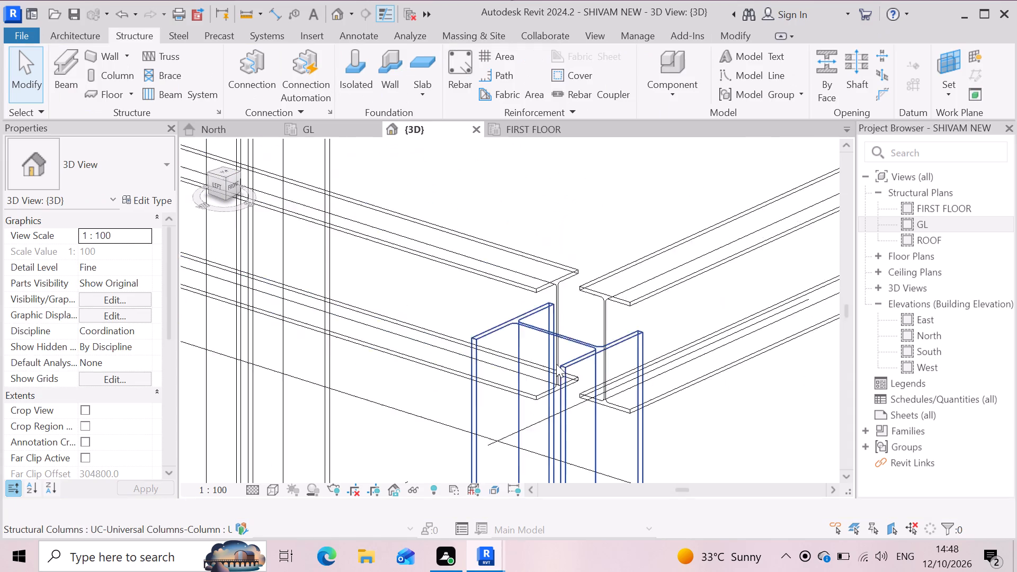
scroll(556, 364, "down", 15)
scroll(570, 309, "down", 4)
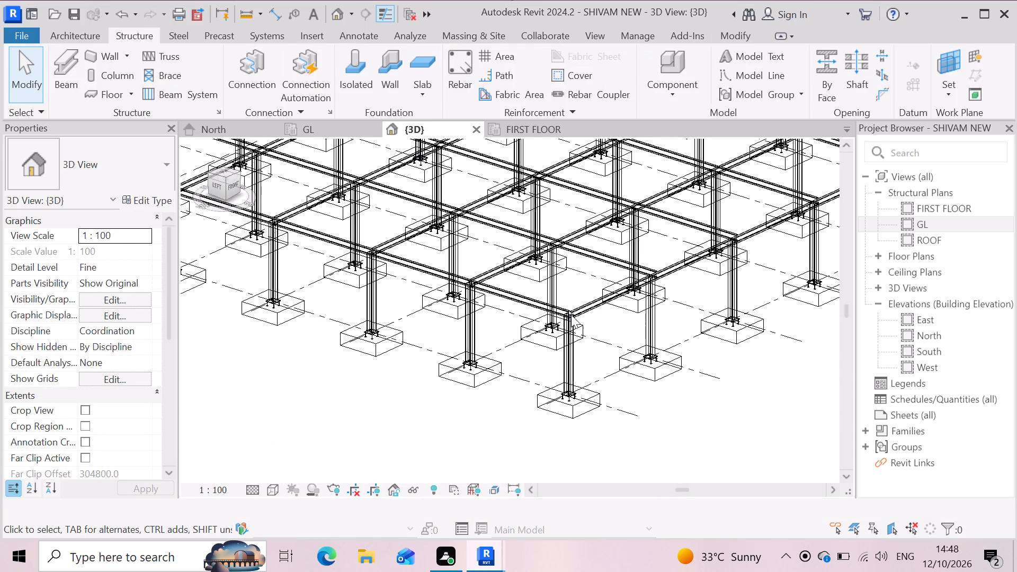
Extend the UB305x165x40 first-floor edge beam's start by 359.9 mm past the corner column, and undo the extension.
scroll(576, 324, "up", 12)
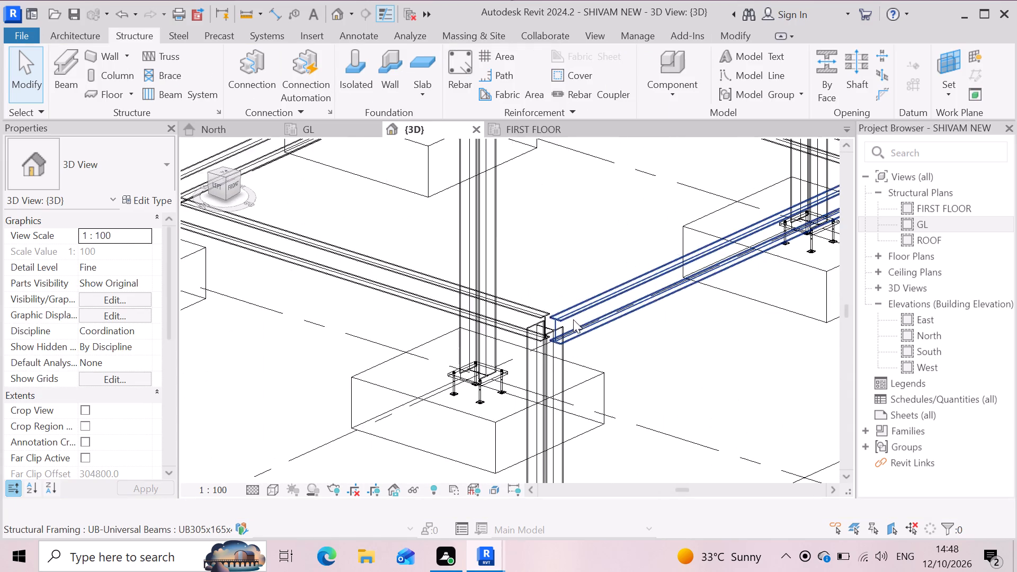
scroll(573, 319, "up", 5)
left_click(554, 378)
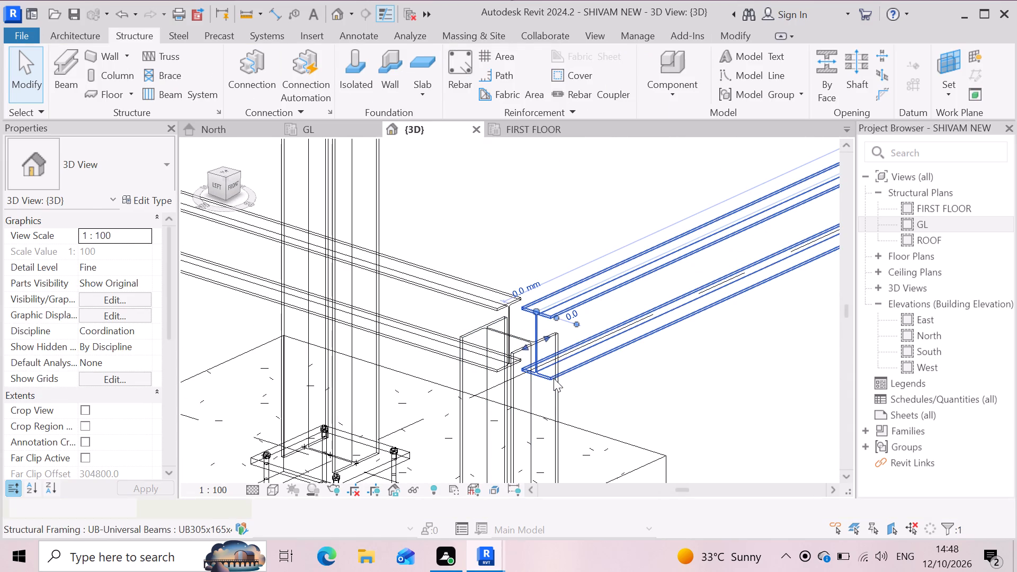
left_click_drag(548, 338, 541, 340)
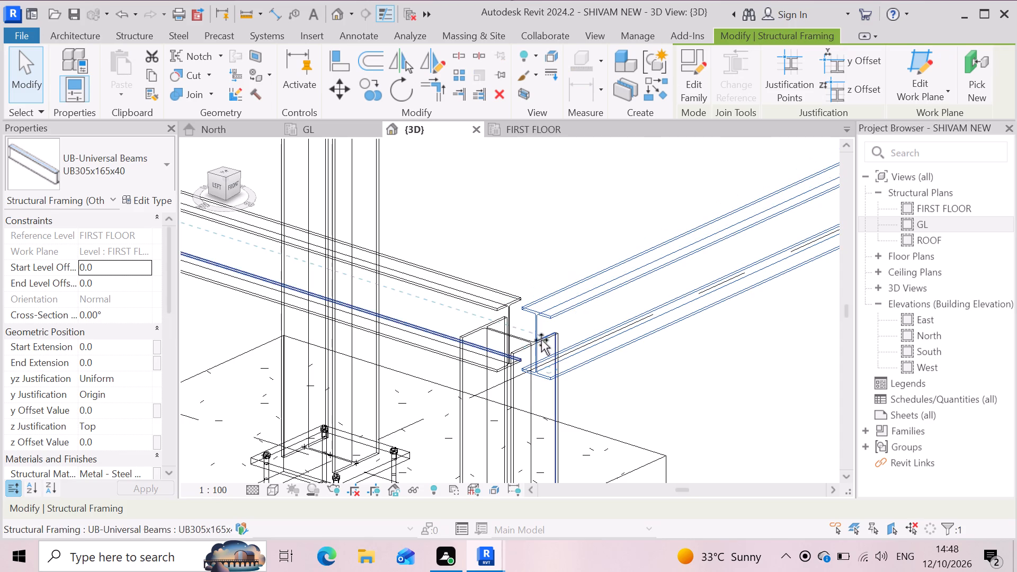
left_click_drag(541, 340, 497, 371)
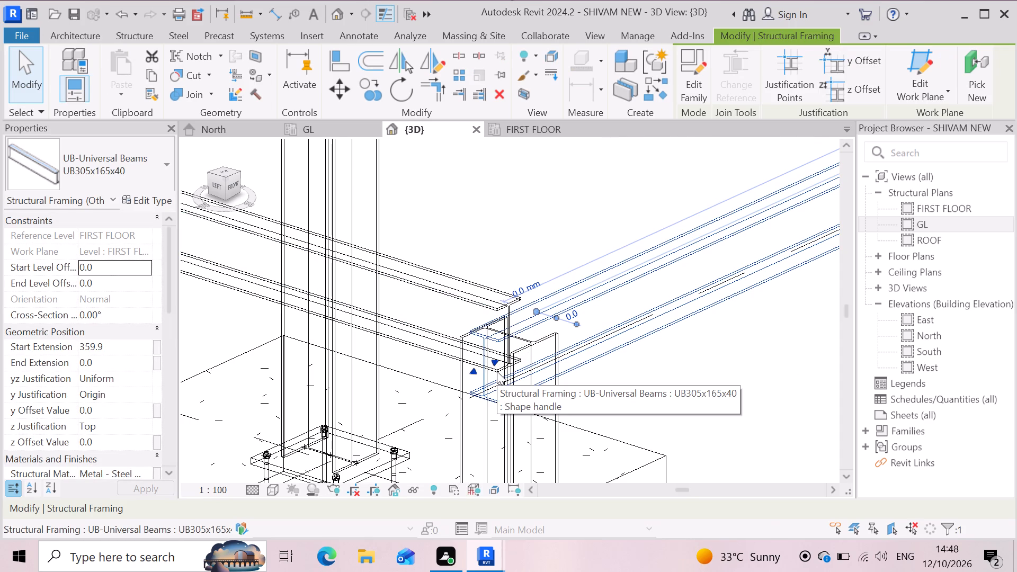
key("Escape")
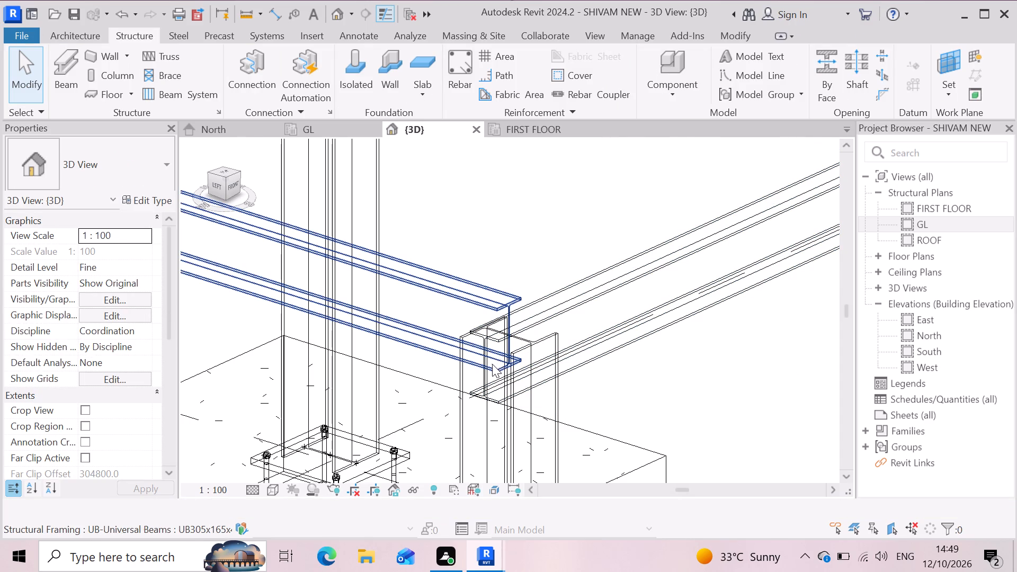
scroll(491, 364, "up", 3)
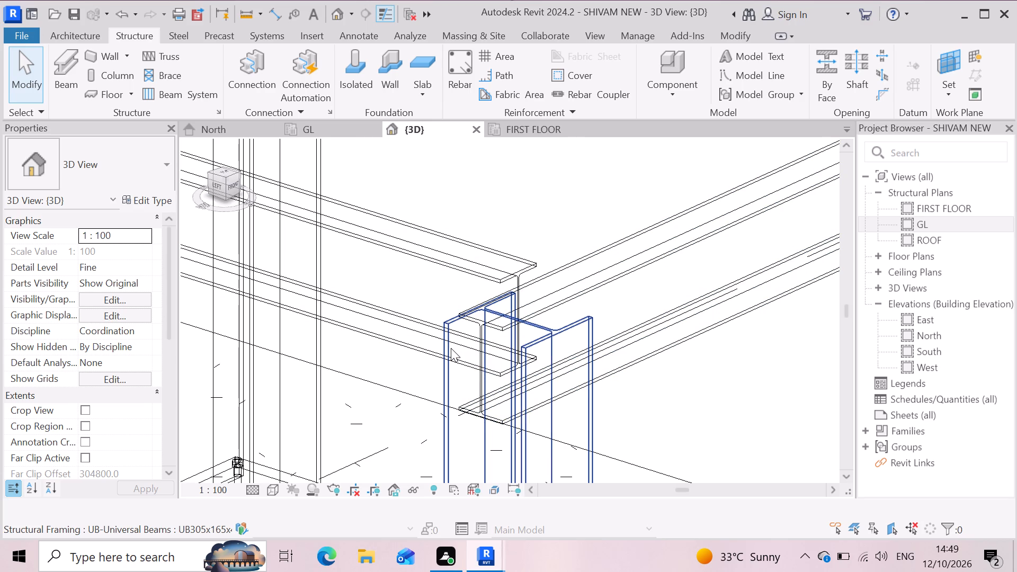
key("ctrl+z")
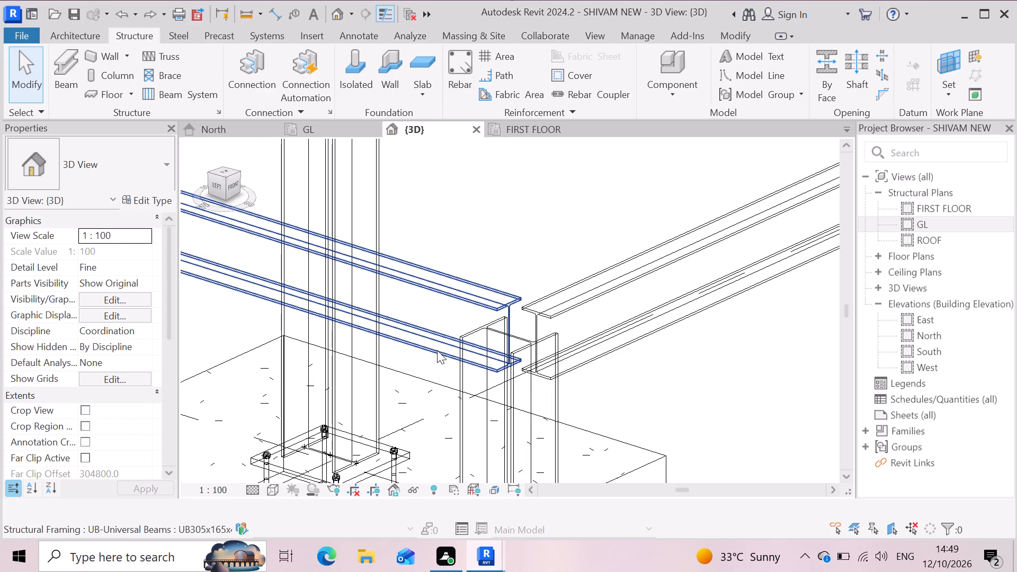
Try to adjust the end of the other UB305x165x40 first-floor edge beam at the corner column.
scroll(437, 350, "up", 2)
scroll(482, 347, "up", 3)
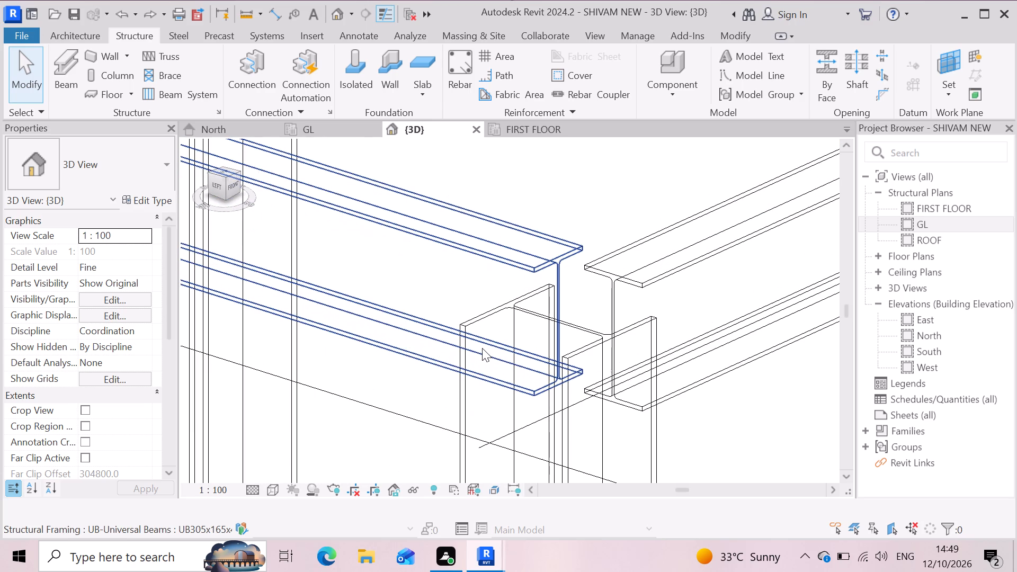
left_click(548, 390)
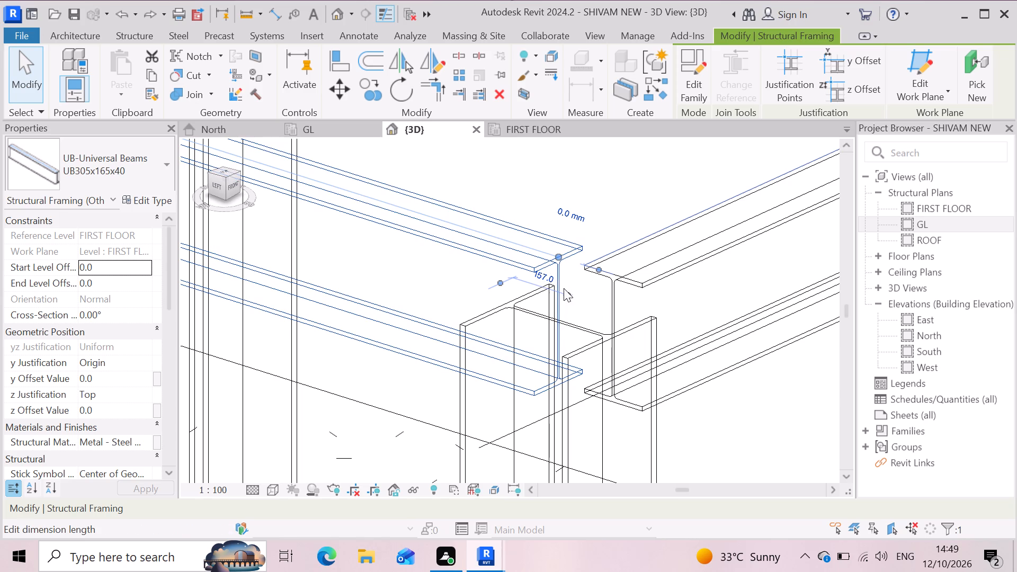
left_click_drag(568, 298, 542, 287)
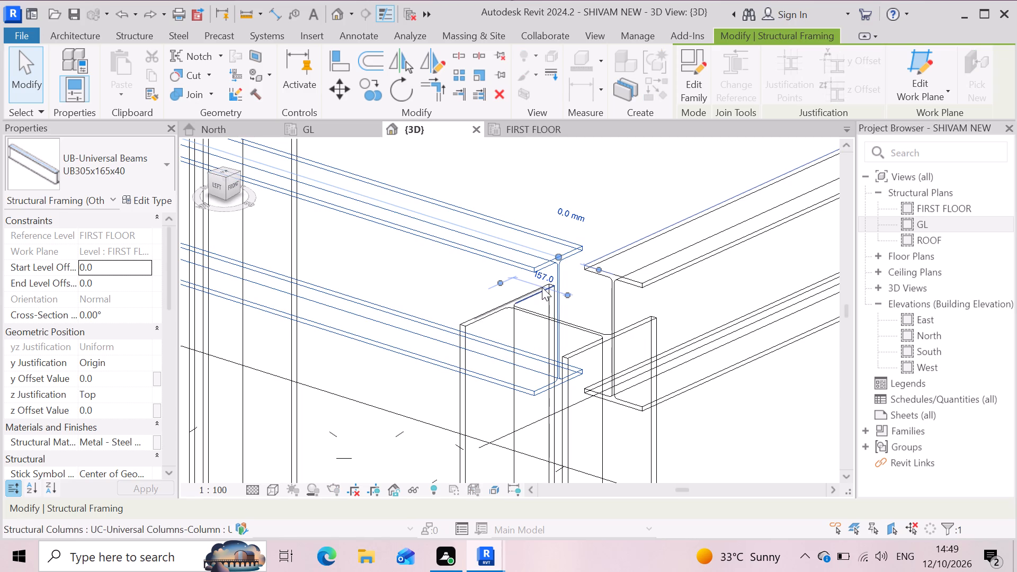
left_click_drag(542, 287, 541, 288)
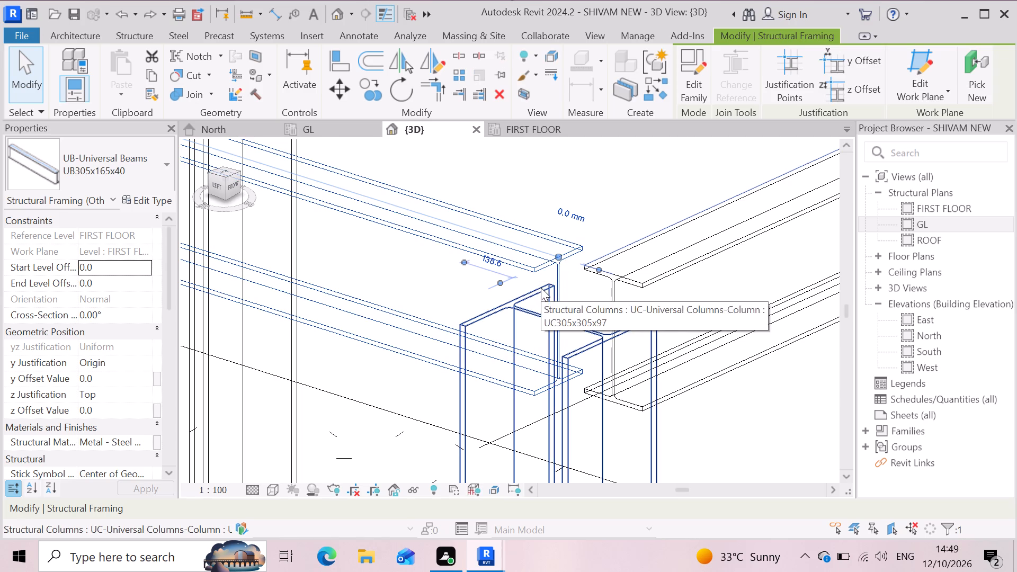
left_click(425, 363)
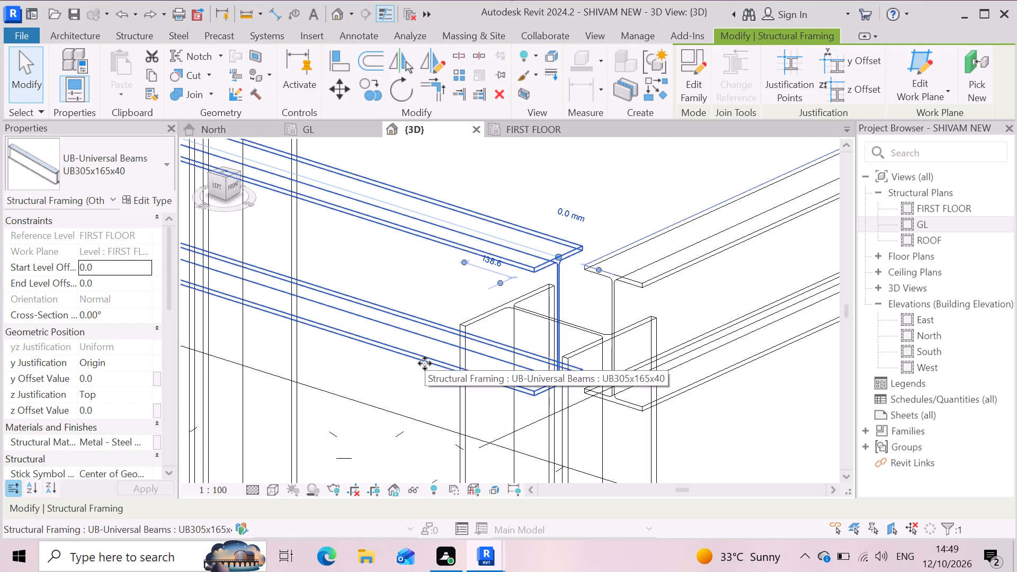
Examine the selected edge beam's layout in the 3D view and in the FIRST FLOOR and GL structural plans.
scroll(473, 379, "down", 14)
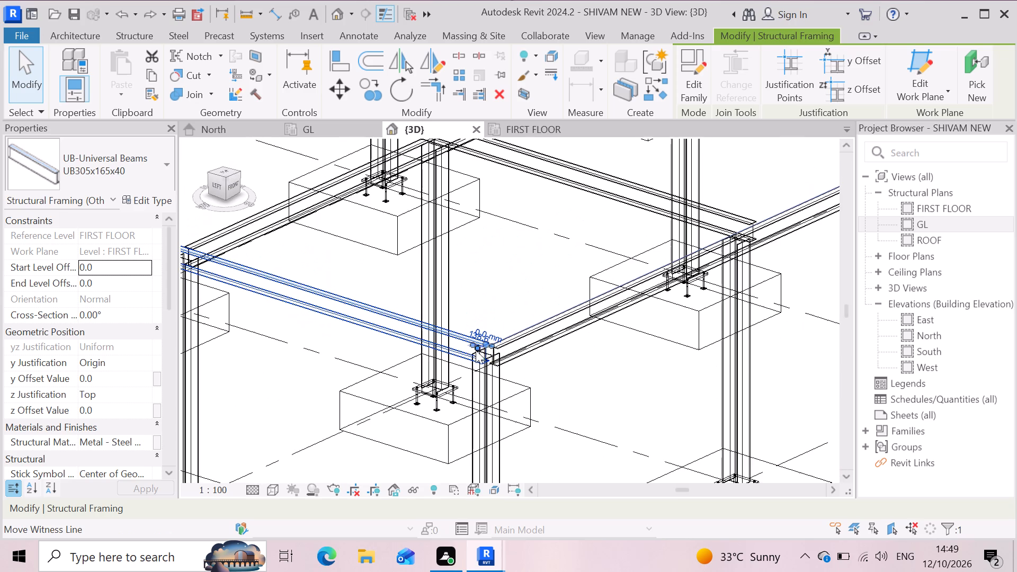
scroll(606, 338, "down", 7)
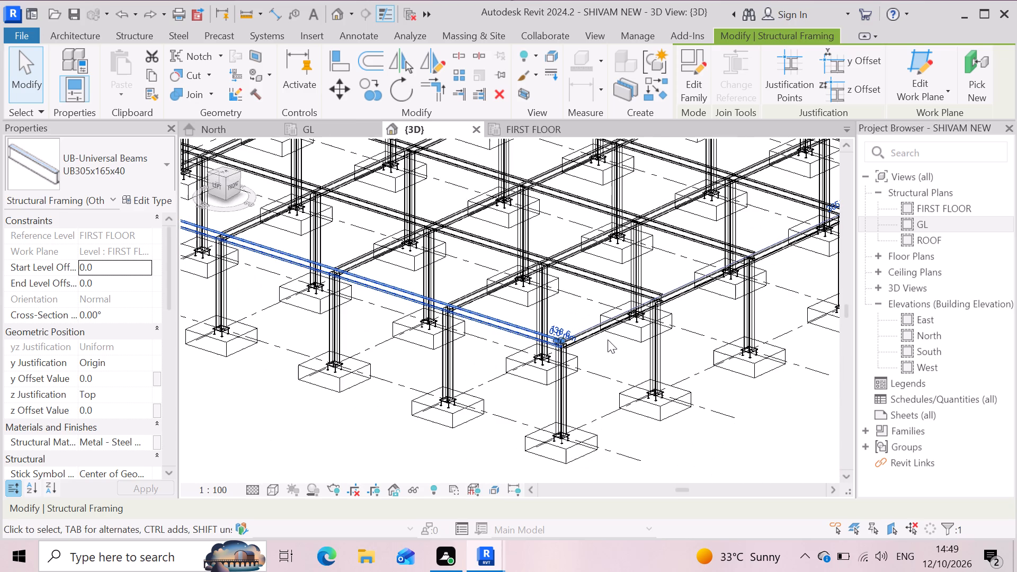
scroll(676, 302, "up", 13)
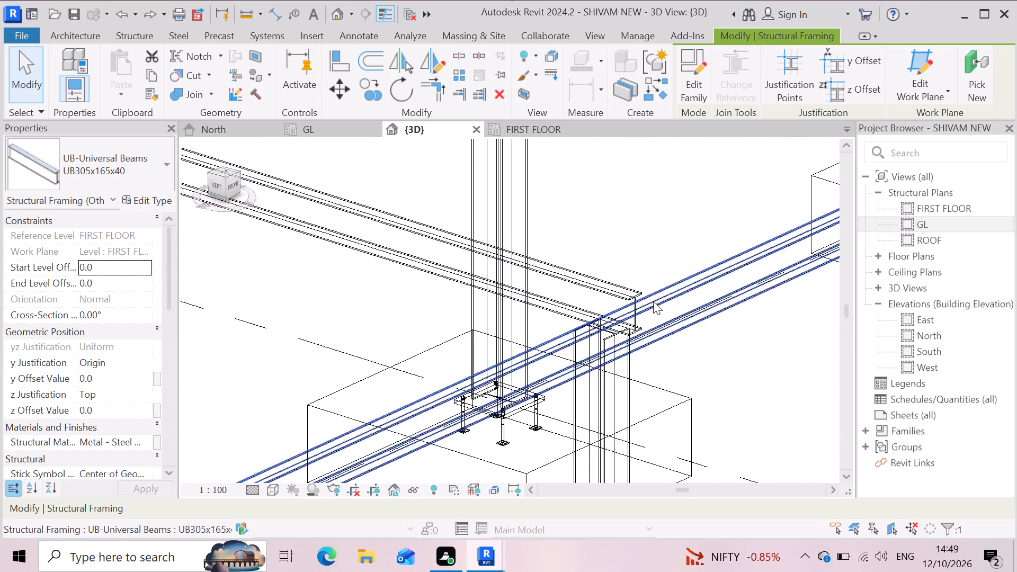
scroll(653, 301, "up", 6)
scroll(613, 312, "down", 9)
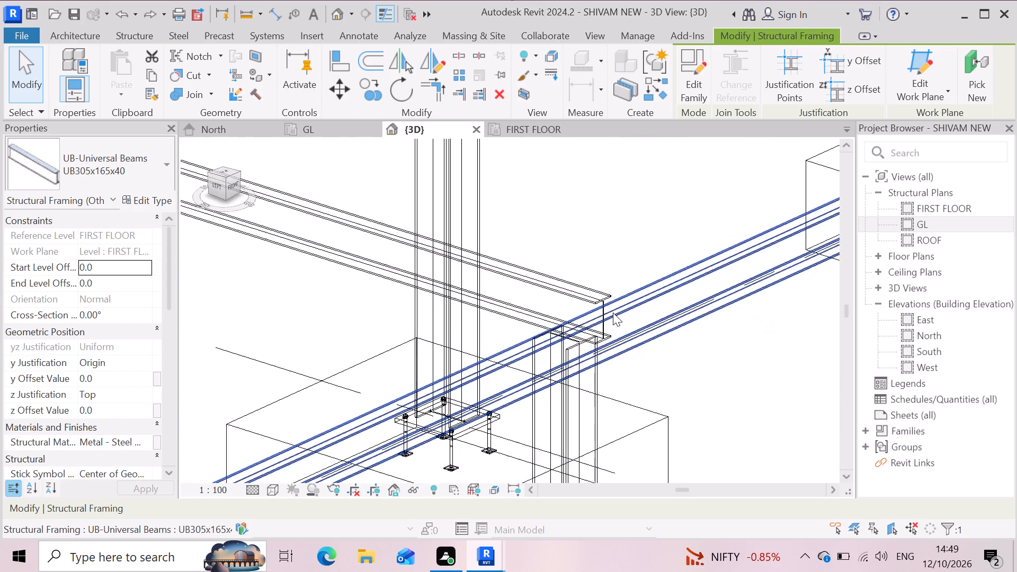
scroll(607, 275, "down", 8)
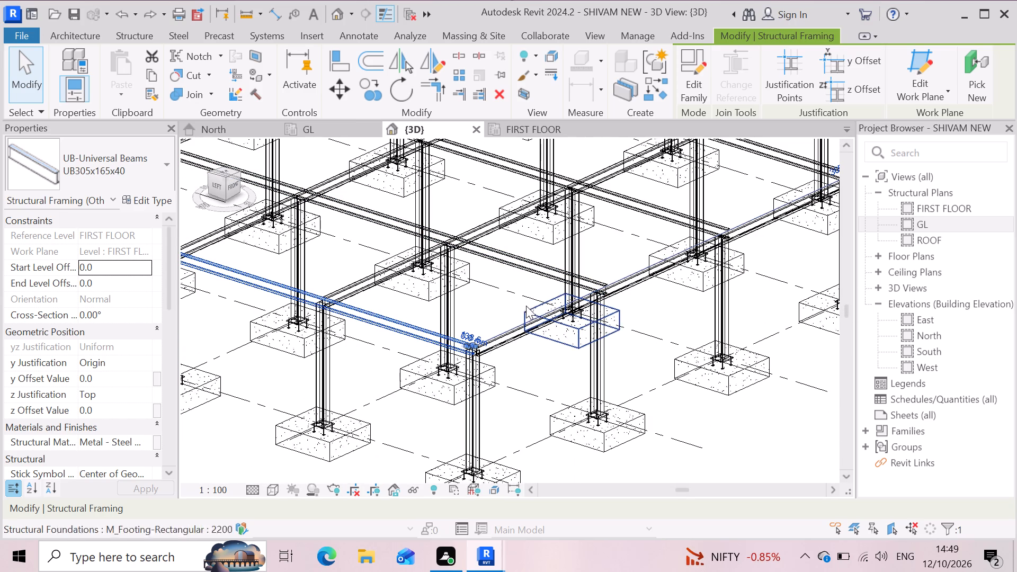
left_click(538, 131)
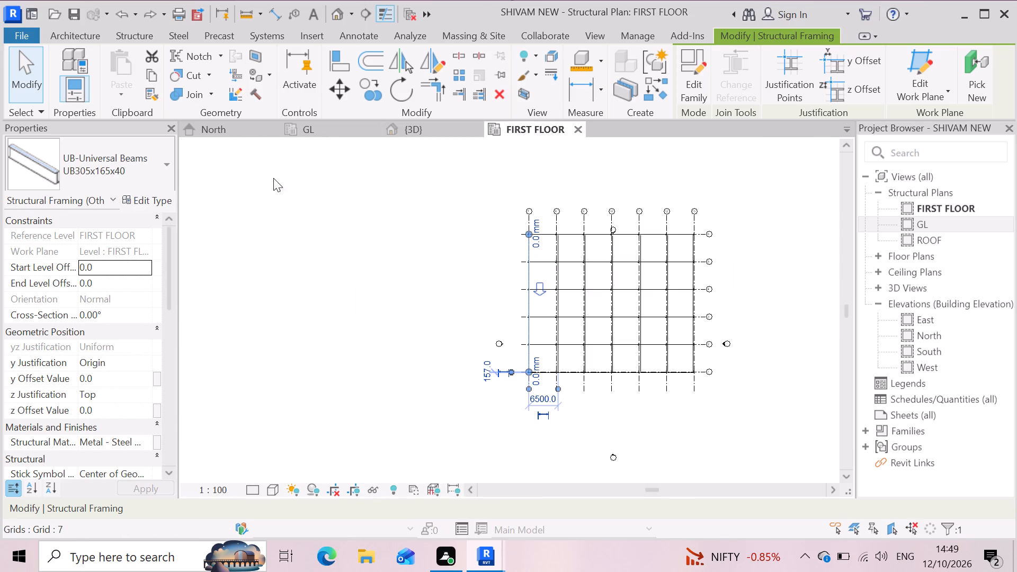
left_click(327, 126)
scroll(510, 309, "down", 16)
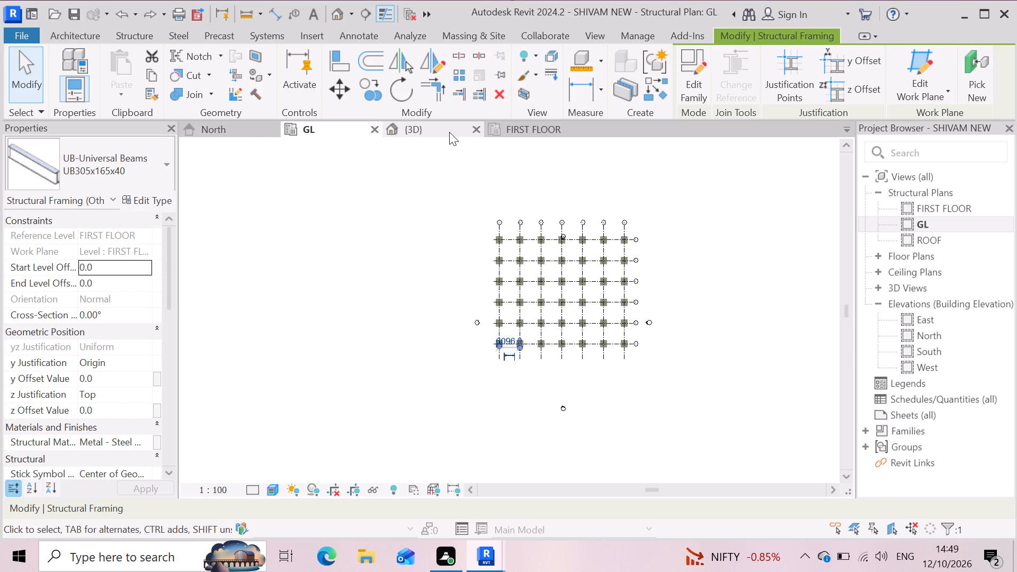
left_click(449, 131)
scroll(581, 397, "down", 4)
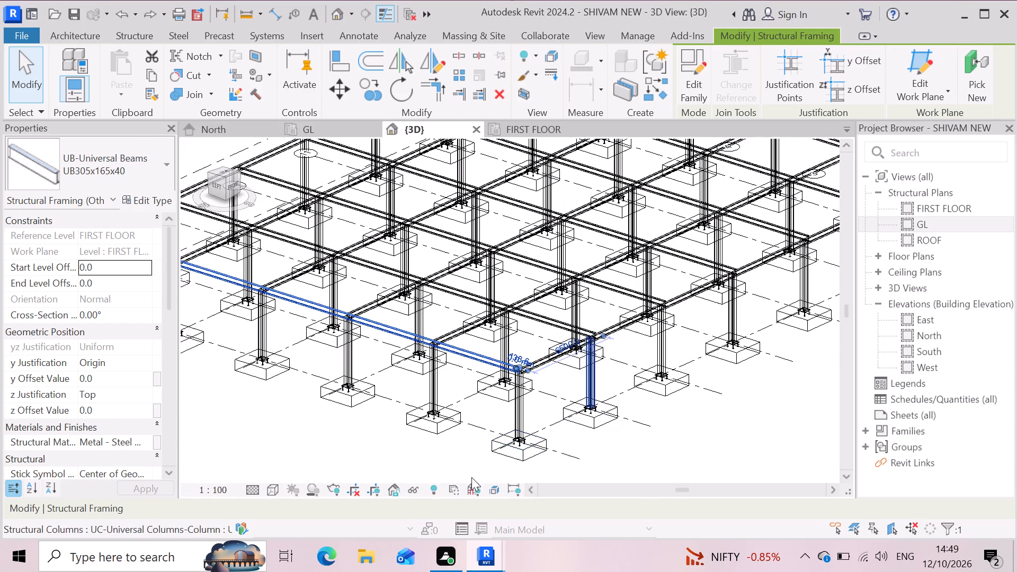
Switch the 3D view from wireframe to a visual style that shows the steel and concrete material textures.
left_click(270, 489)
left_click(280, 475)
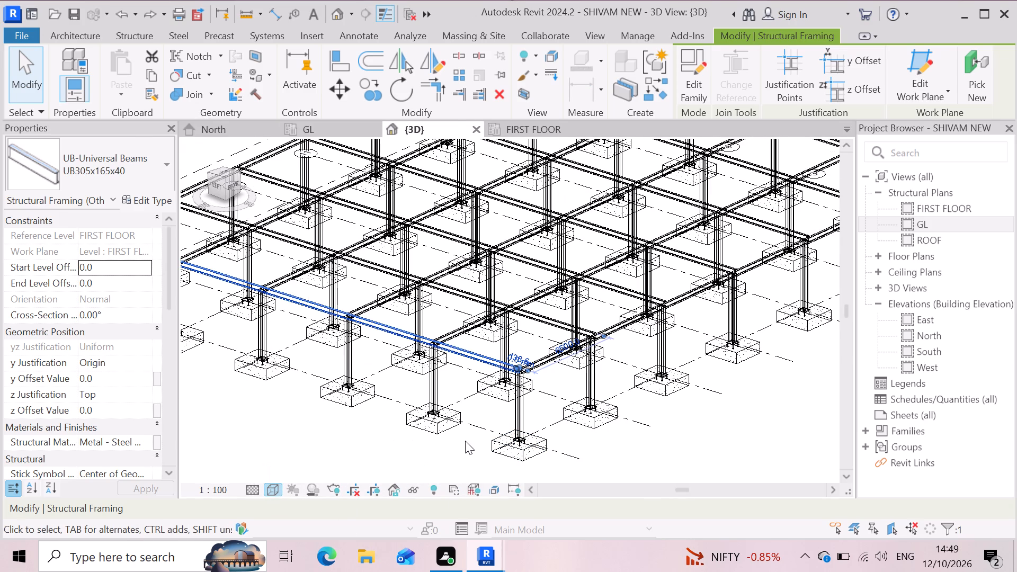
Examine up close how the two first-floor edge beams meet the top of the corner column.
scroll(527, 338, "up", 5)
scroll(539, 437, "up", 2)
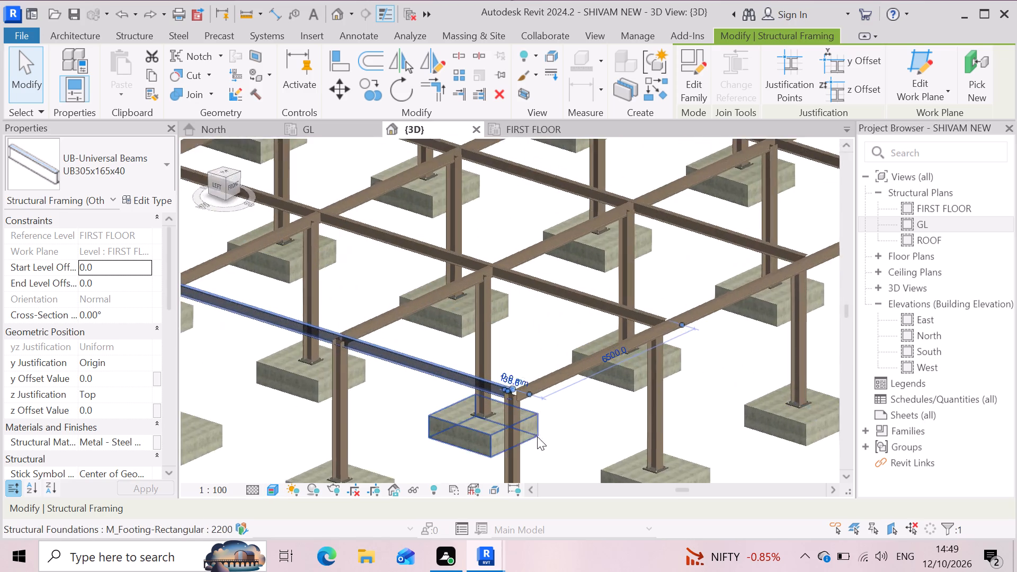
scroll(537, 436, "up", 4)
scroll(483, 373, "up", 4)
key("Escape")
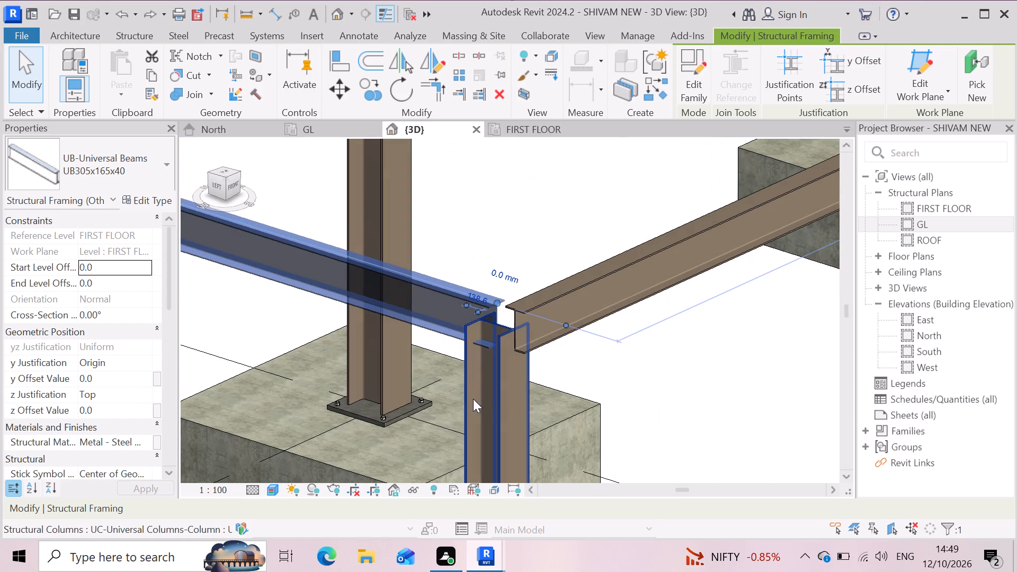
scroll(487, 328, "up", 6)
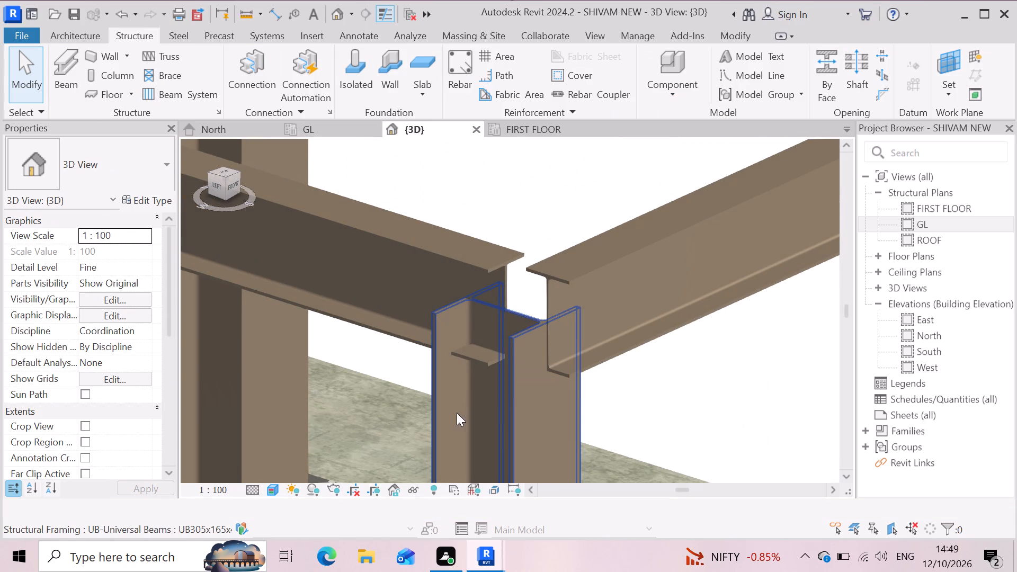
scroll(463, 392, "up", 3)
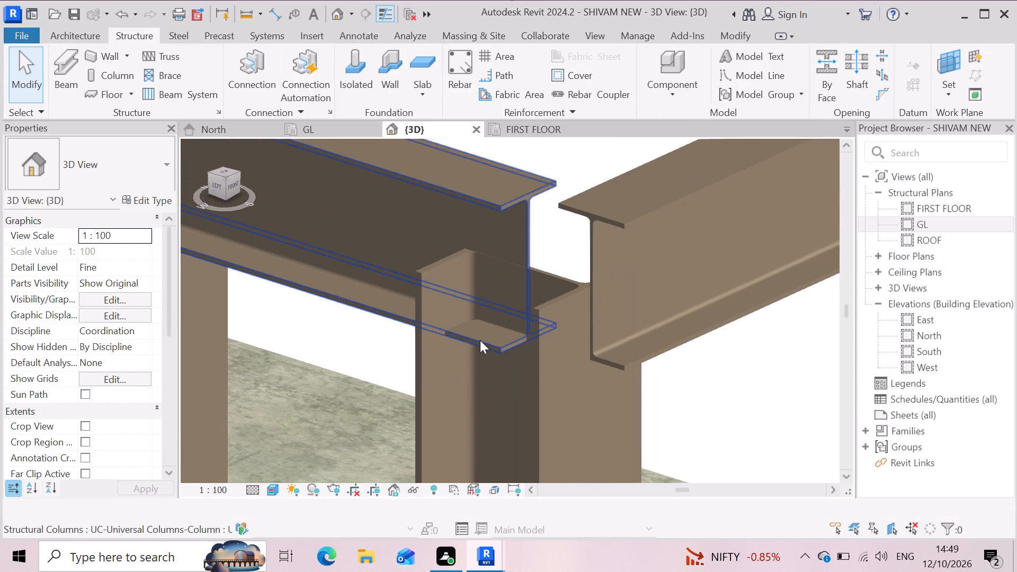
Shorten the UB305x165x40 first-floor edge beam that runs through the corner column's flange, bringing its end back to the flange's outer face.
left_click(480, 340)
scroll(527, 361, "down", 1)
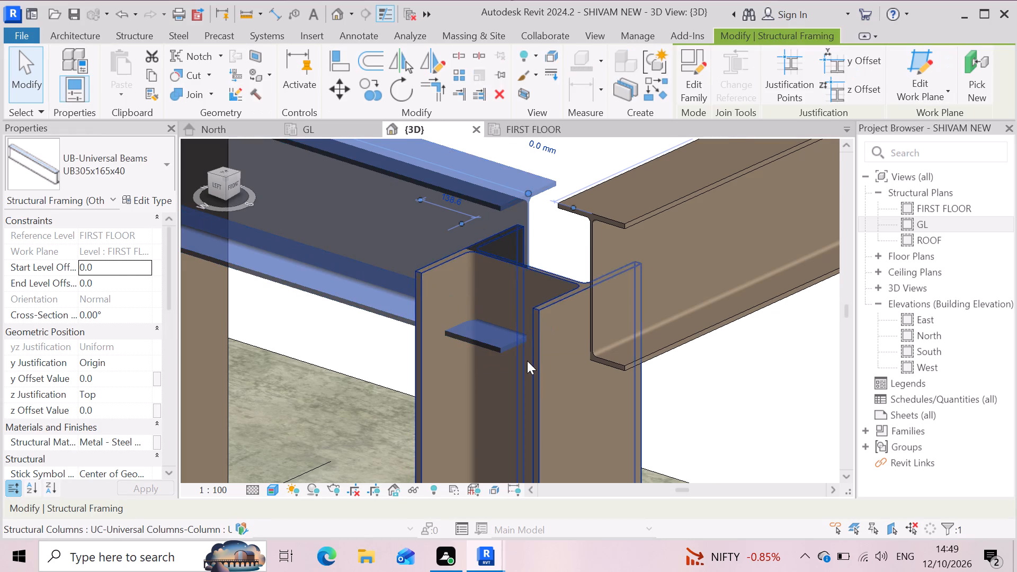
scroll(527, 361, "down", 1)
scroll(526, 233, "up", 3)
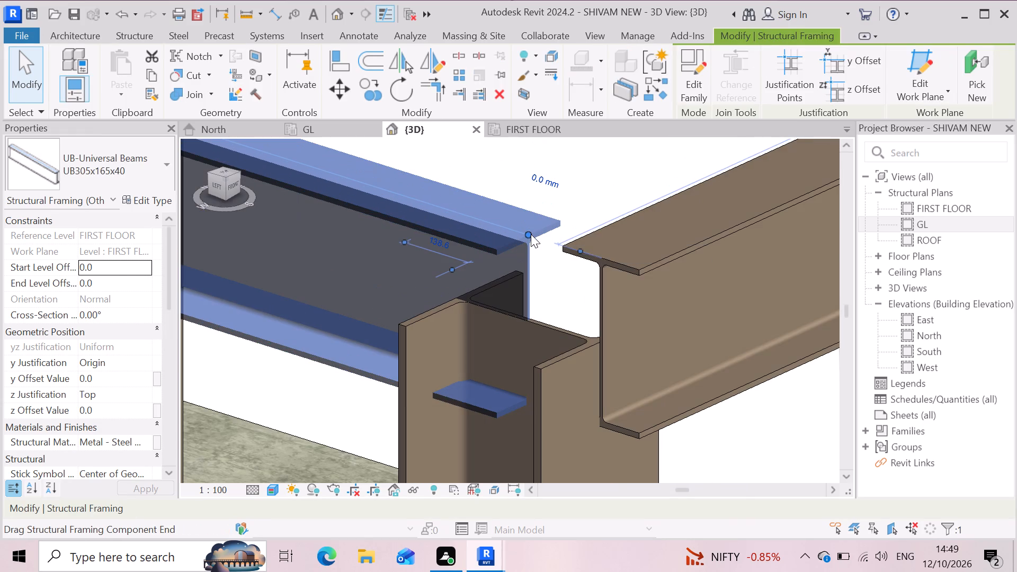
scroll(626, 324, "down", 7)
scroll(636, 356, "up", 2)
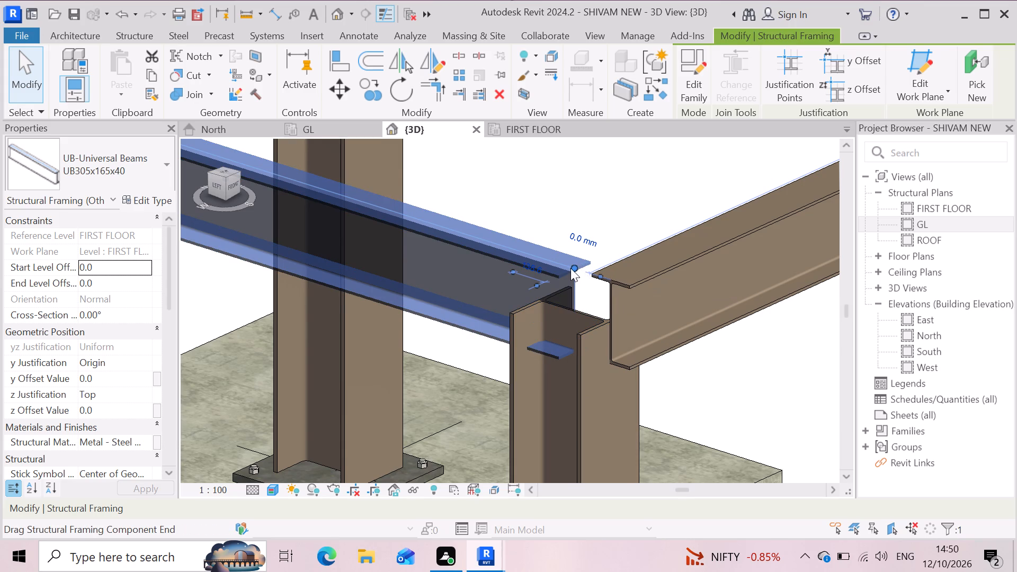
left_click_drag(570, 268, 559, 258)
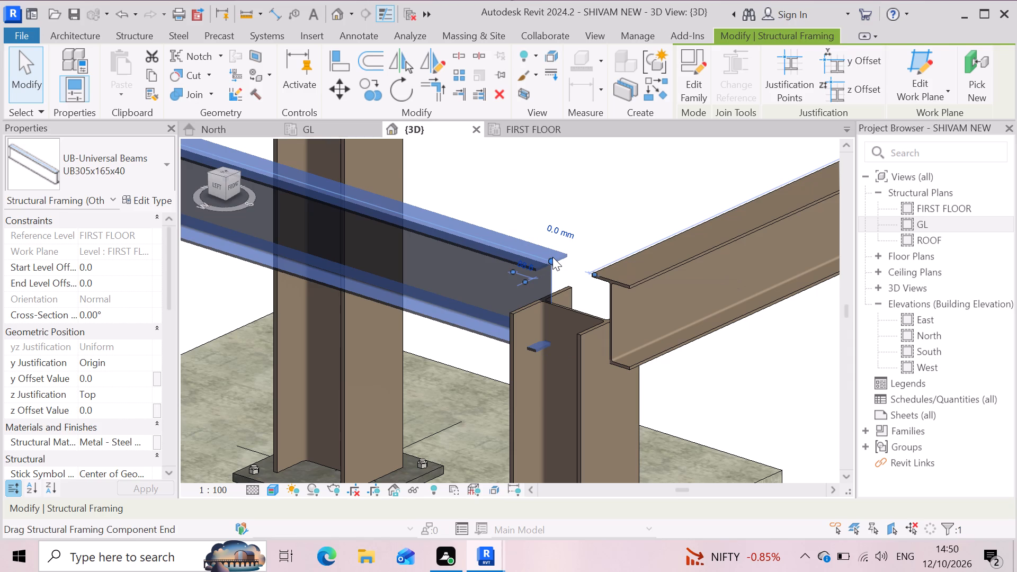
left_click_drag(552, 257, 547, 255)
left_click(547, 255)
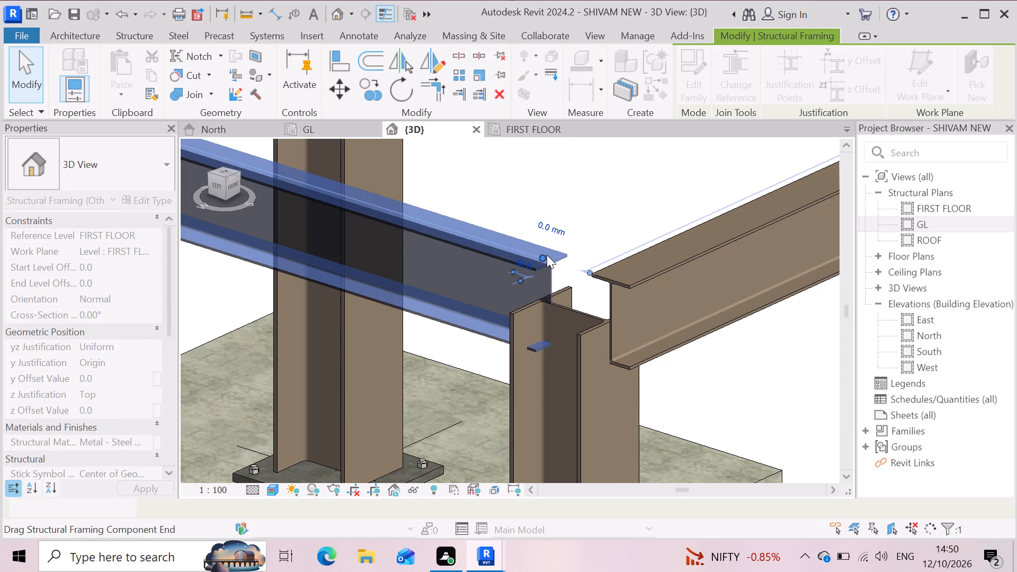
left_click_drag(544, 257, 531, 245)
left_click(531, 245)
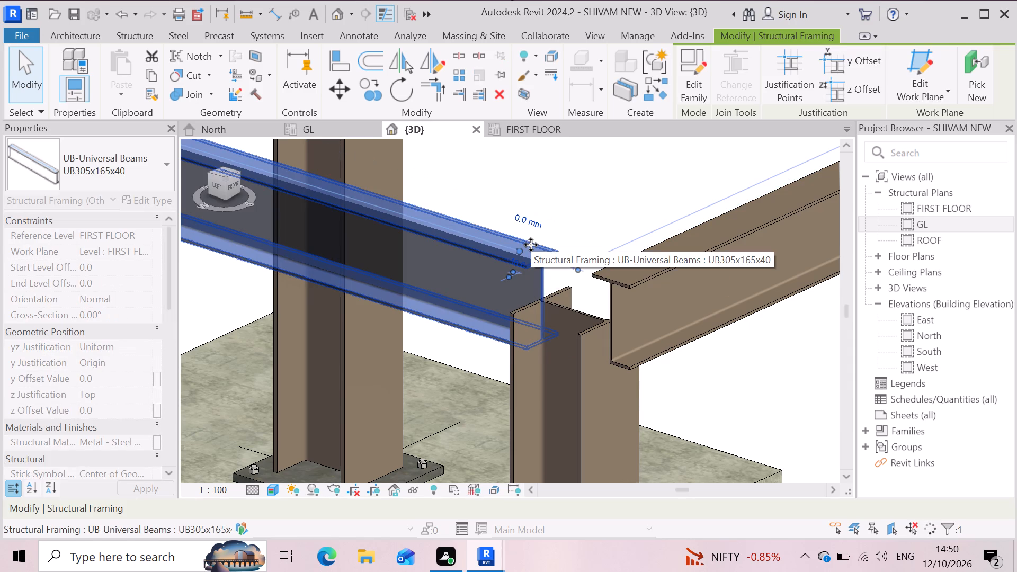
key("Escape")
scroll(539, 333, "up", 3)
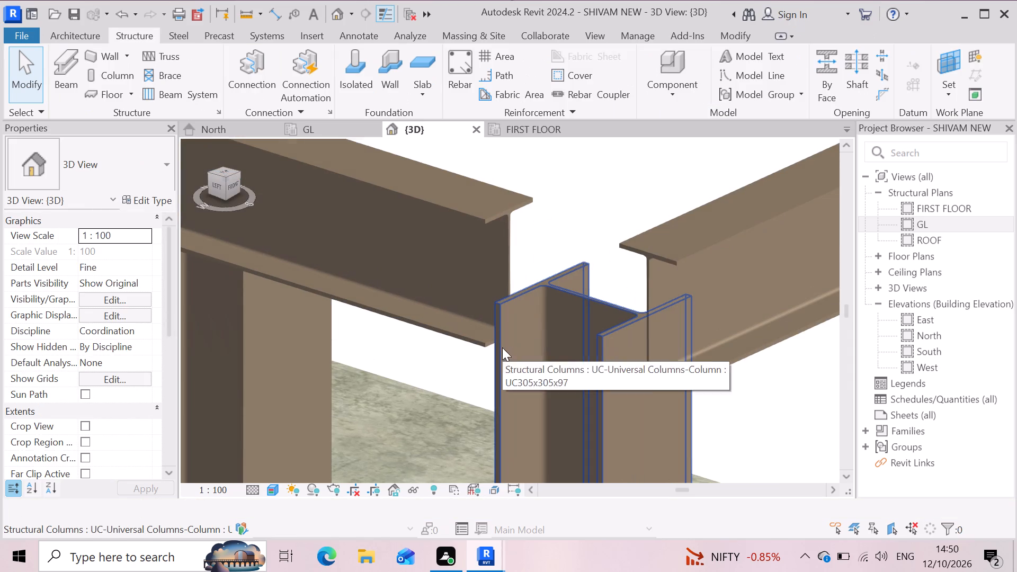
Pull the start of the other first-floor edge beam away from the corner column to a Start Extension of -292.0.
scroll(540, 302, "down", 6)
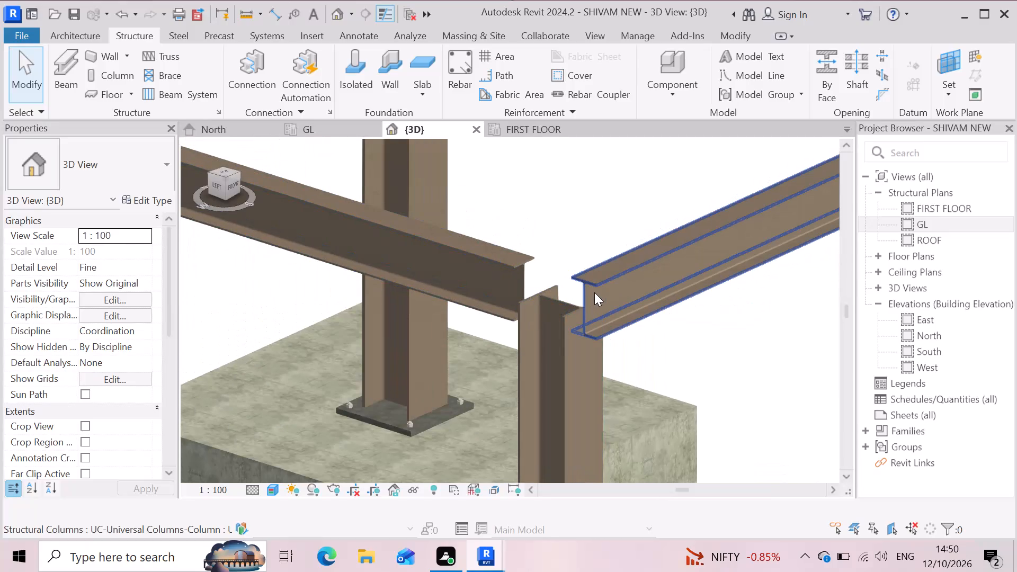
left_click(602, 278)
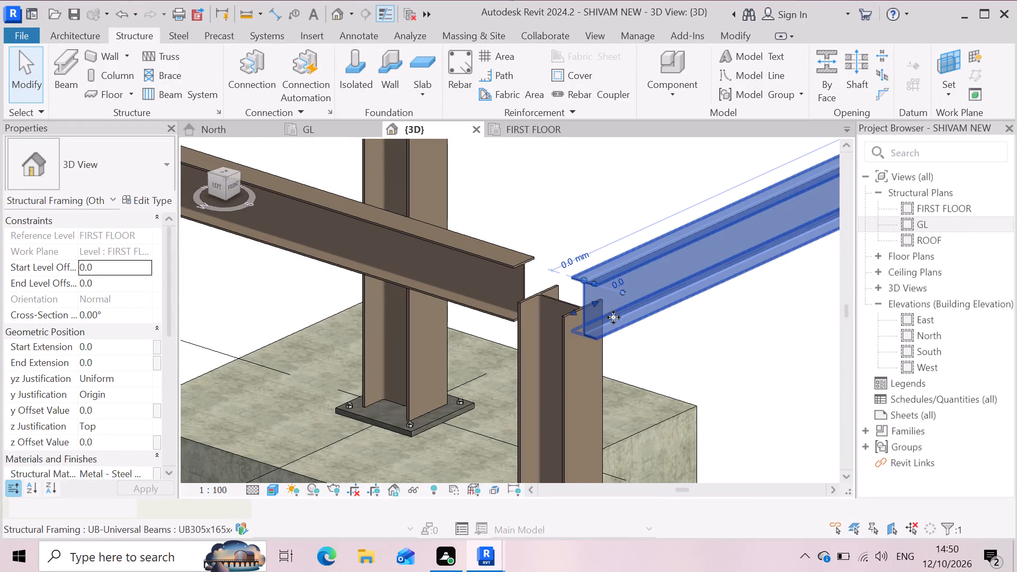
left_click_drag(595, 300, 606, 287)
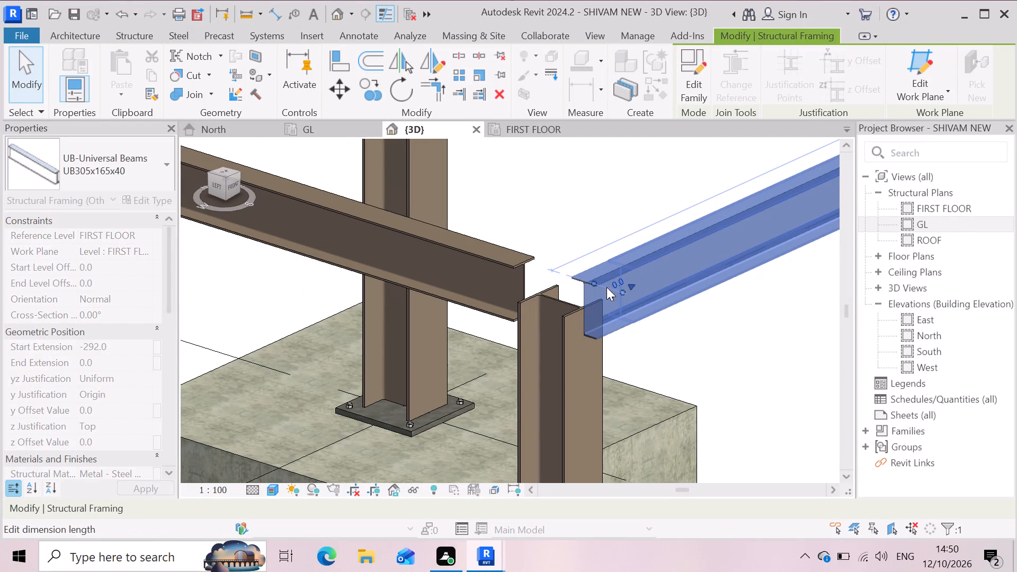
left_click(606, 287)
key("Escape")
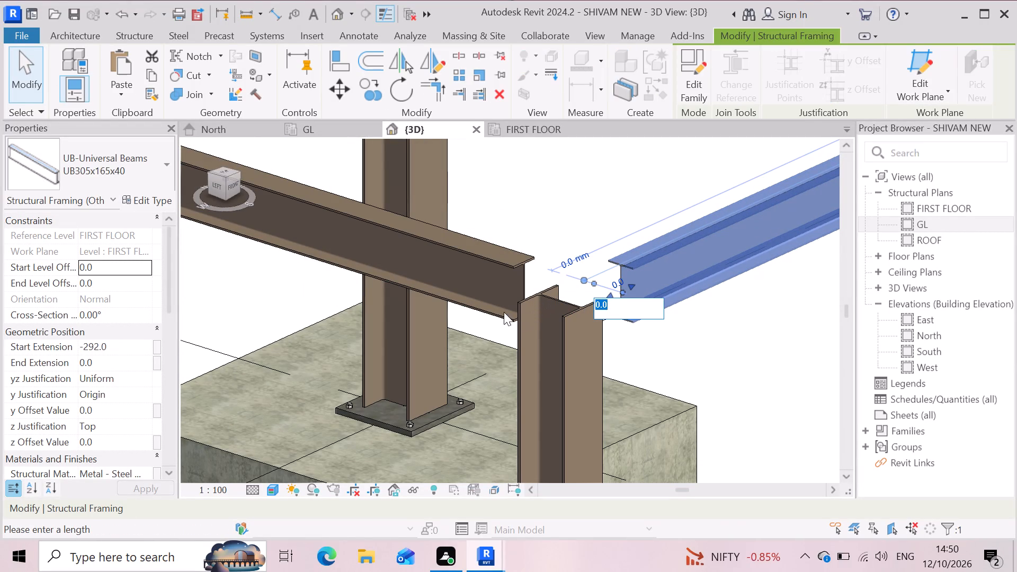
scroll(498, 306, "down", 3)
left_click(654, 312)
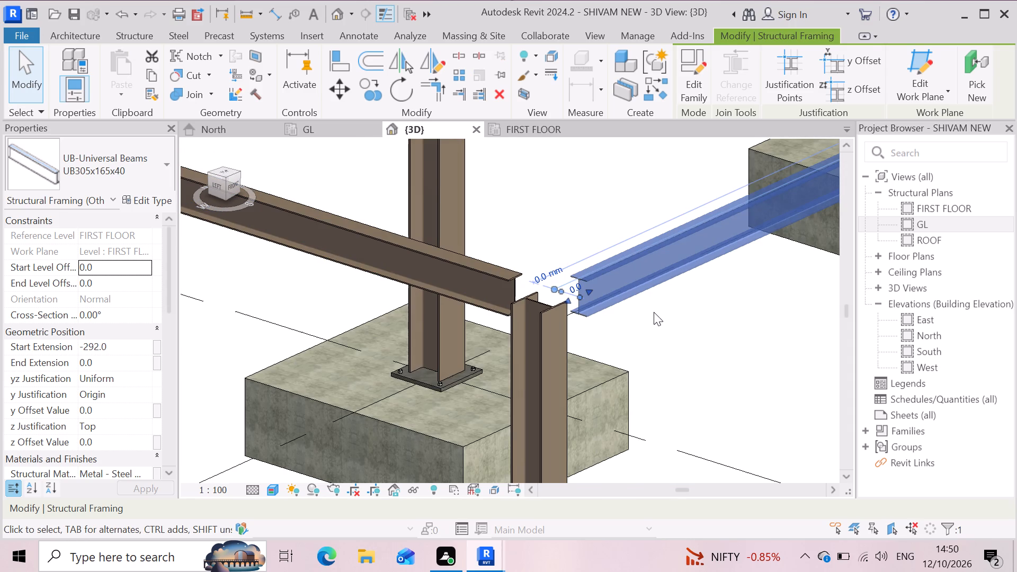
Stretch that edge beam's start back to the edges of the corner column's flanges, at a Start Extension of -152.7.
scroll(591, 307, "up", 5)
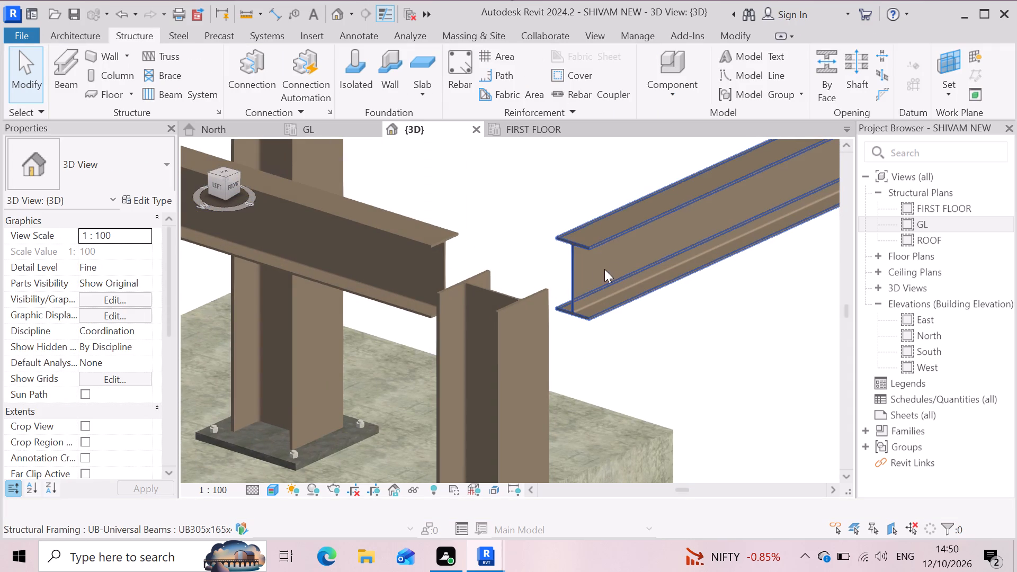
left_click(576, 272)
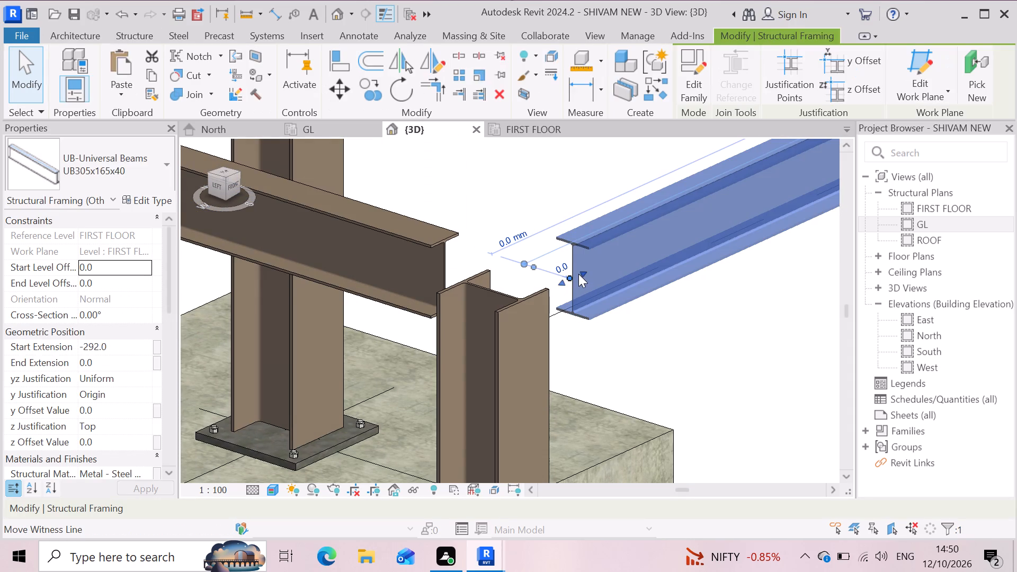
left_click_drag(559, 281, 552, 291)
left_click(616, 344)
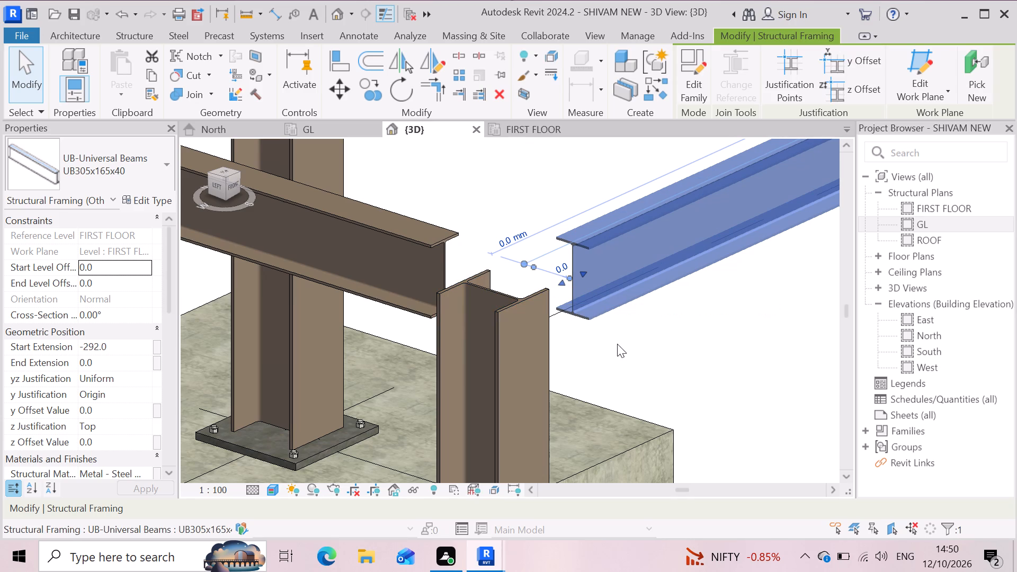
scroll(583, 278, "up", 2)
left_click(583, 278)
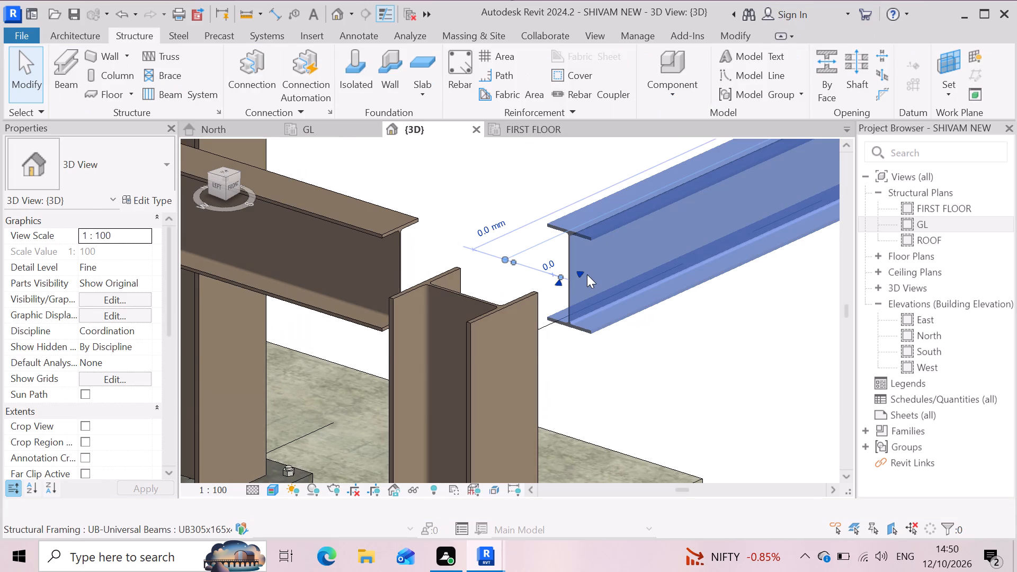
left_click_drag(582, 273, 548, 297)
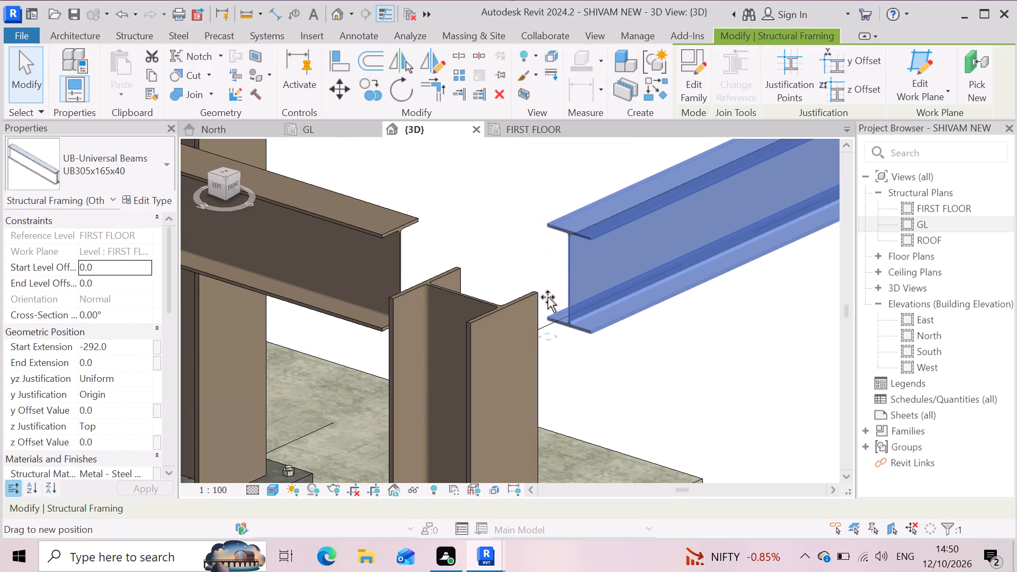
left_click_drag(548, 297, 544, 296)
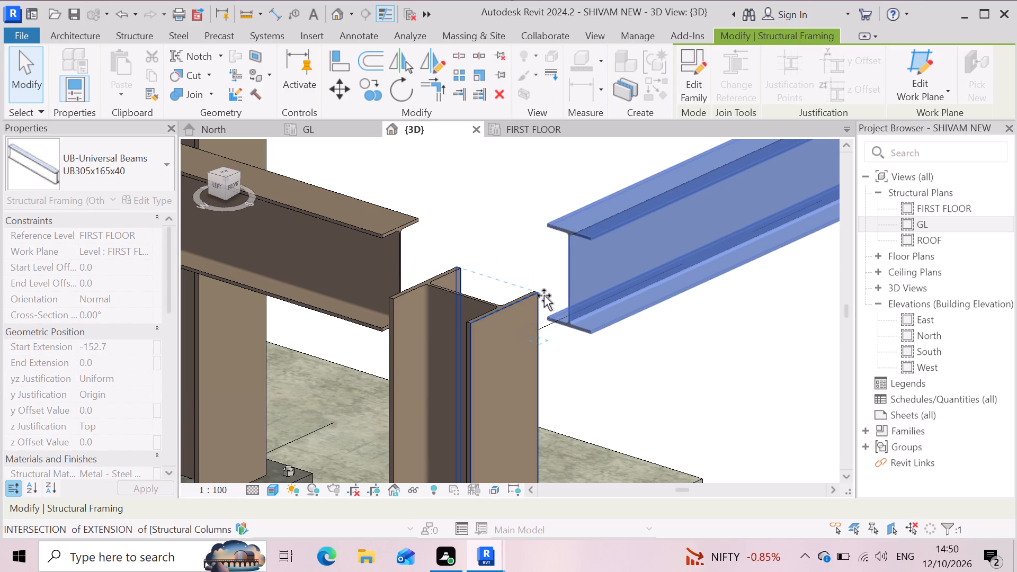
left_click_drag(544, 296, 547, 292)
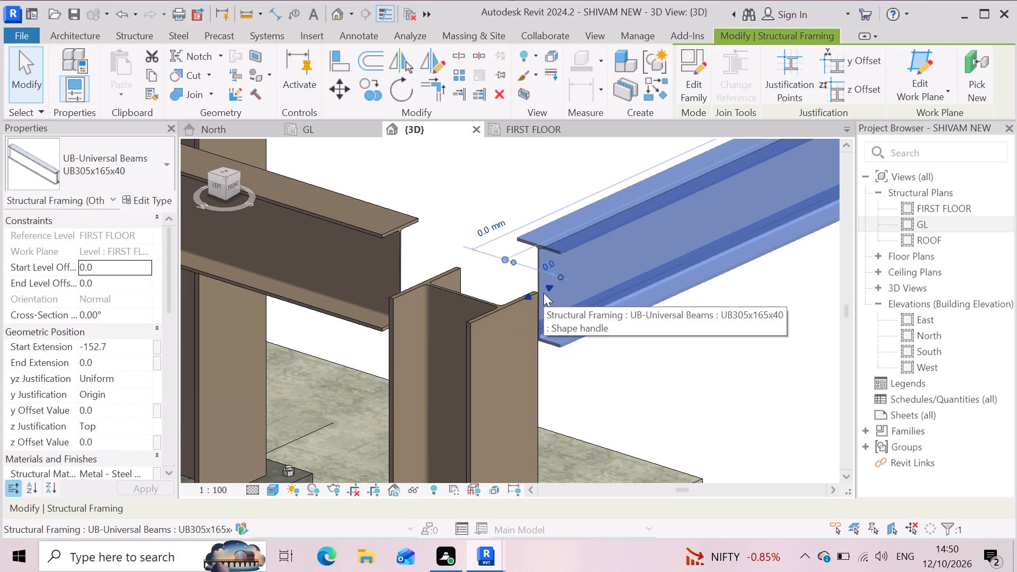
Examine how both adjusted edge beam ends meet the corner column, up close and within the surrounding frame.
scroll(376, 308, "up", 5)
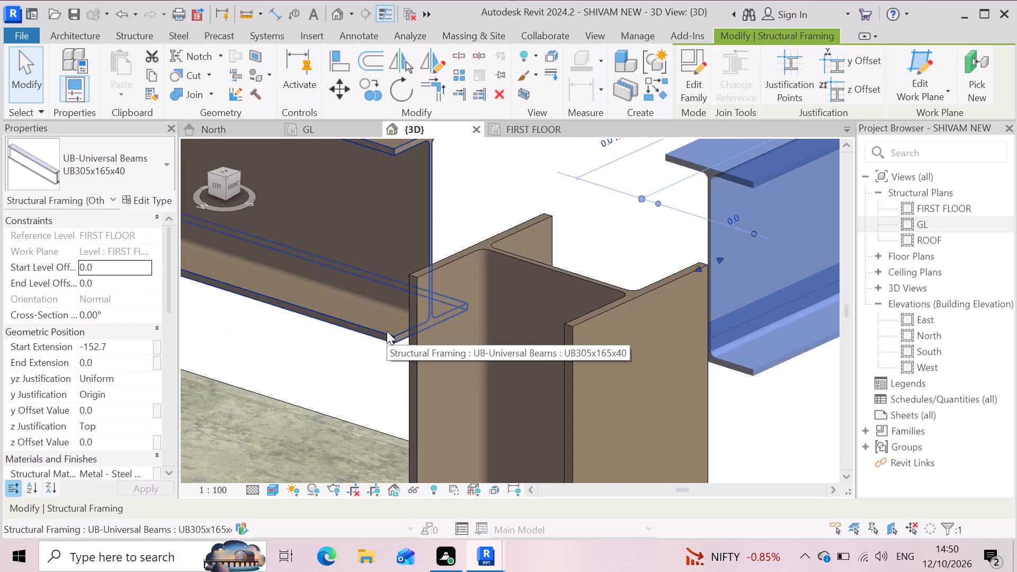
left_click(396, 339)
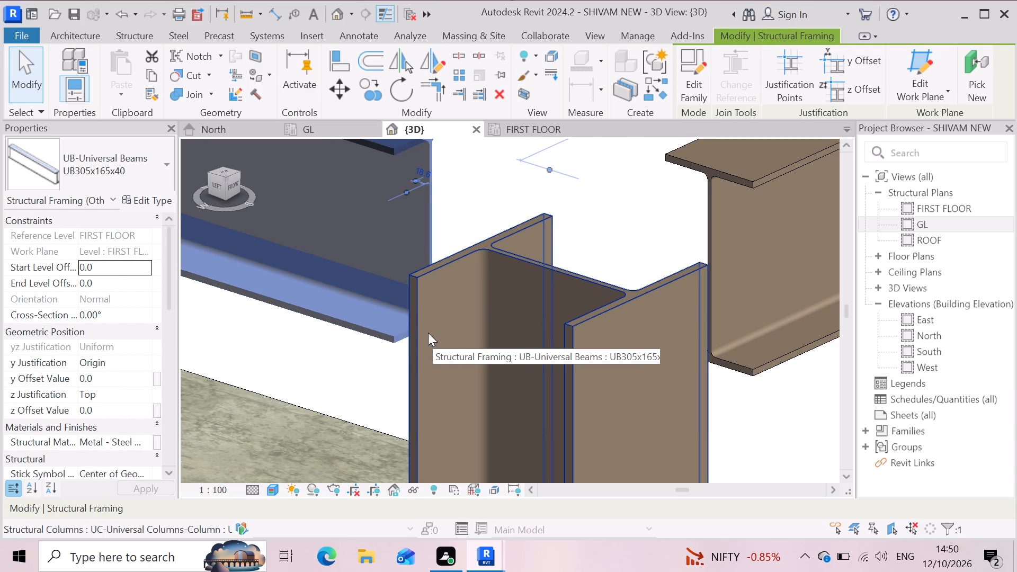
scroll(428, 333, "down", 9)
key("Escape")
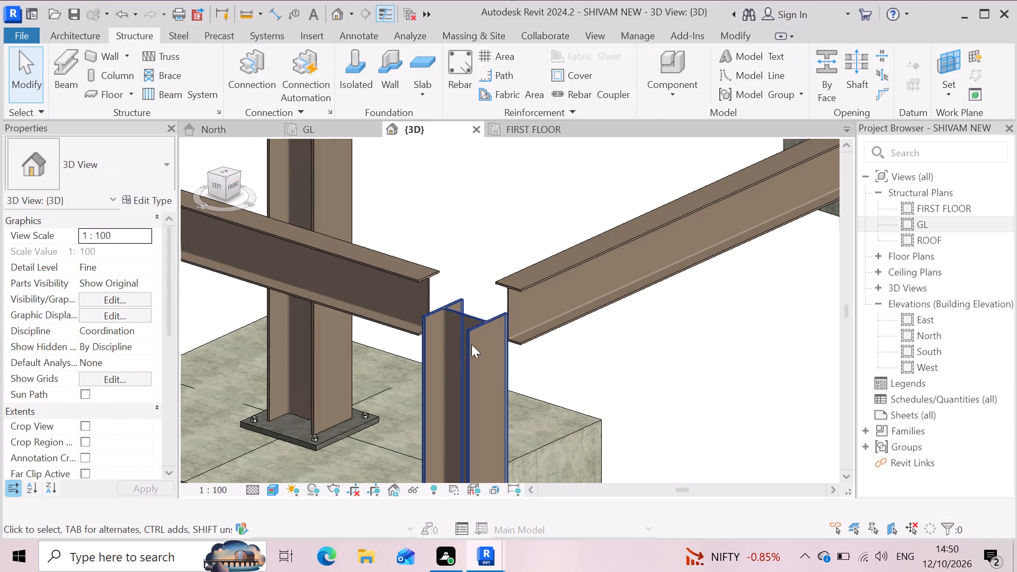
scroll(495, 272, "down", 12)
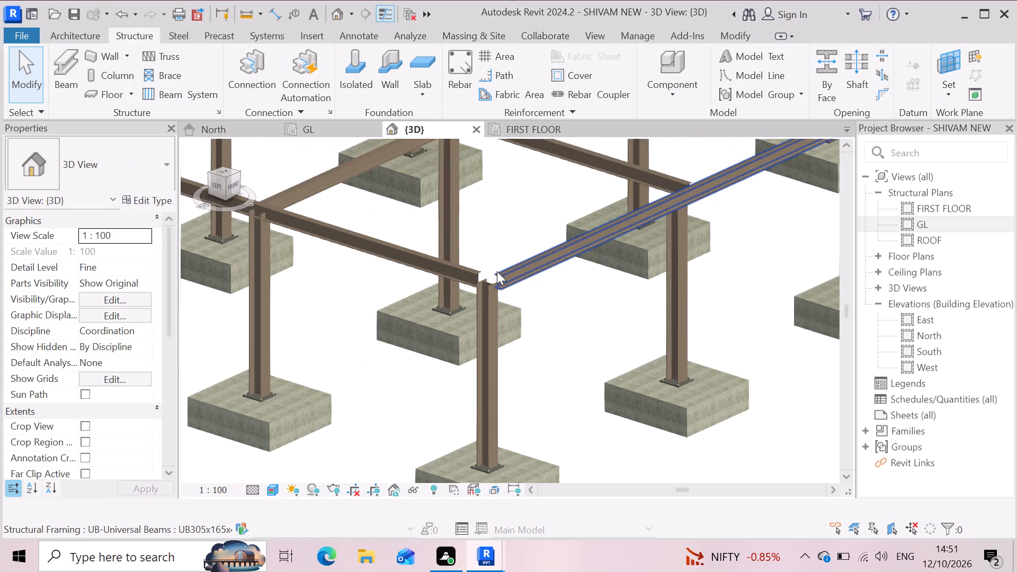
scroll(497, 271, "down", 7)
scroll(497, 271, "up", 4)
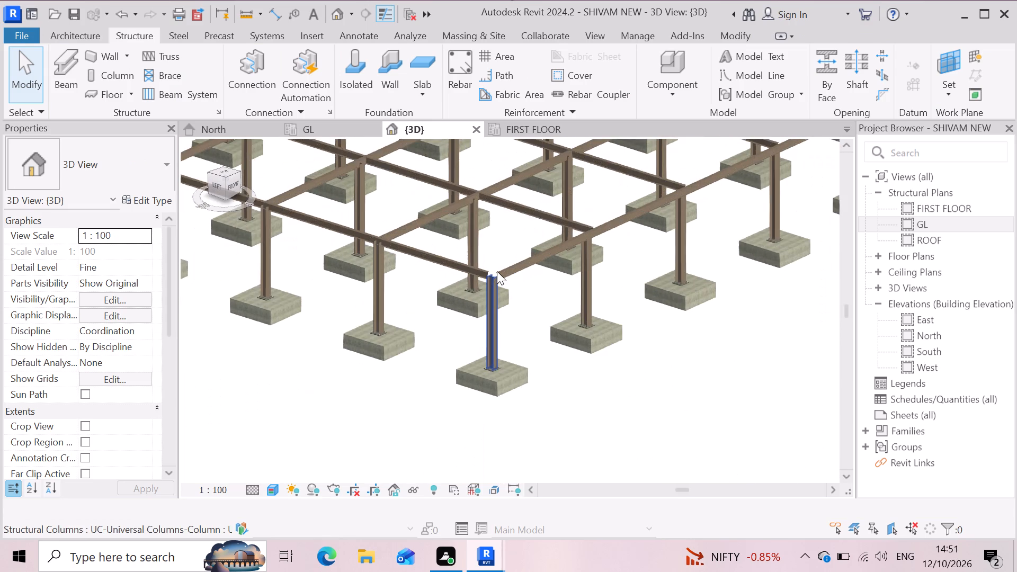
scroll(497, 271, "up", 3)
scroll(425, 294, "down", 2)
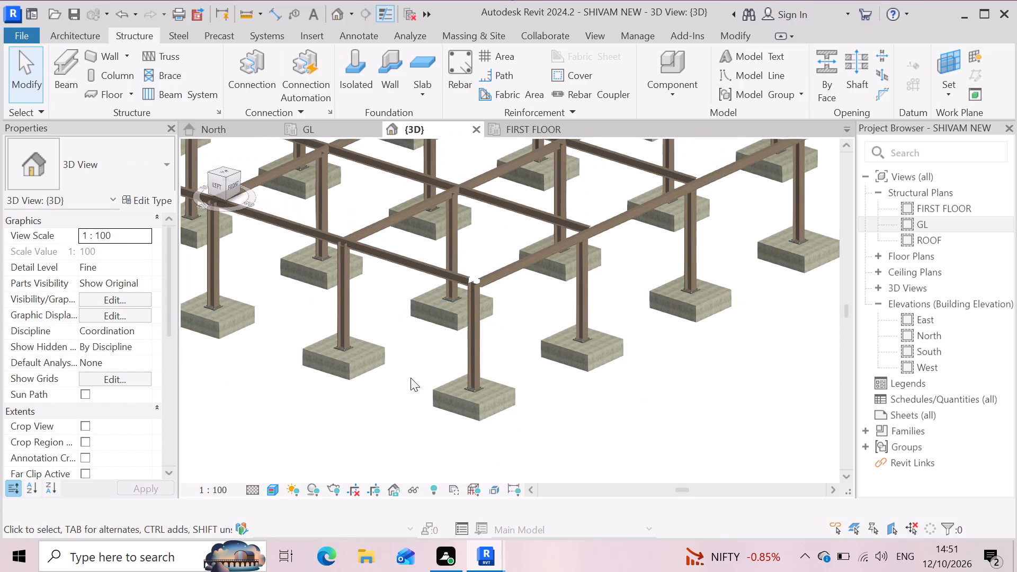
scroll(443, 341, "down", 3)
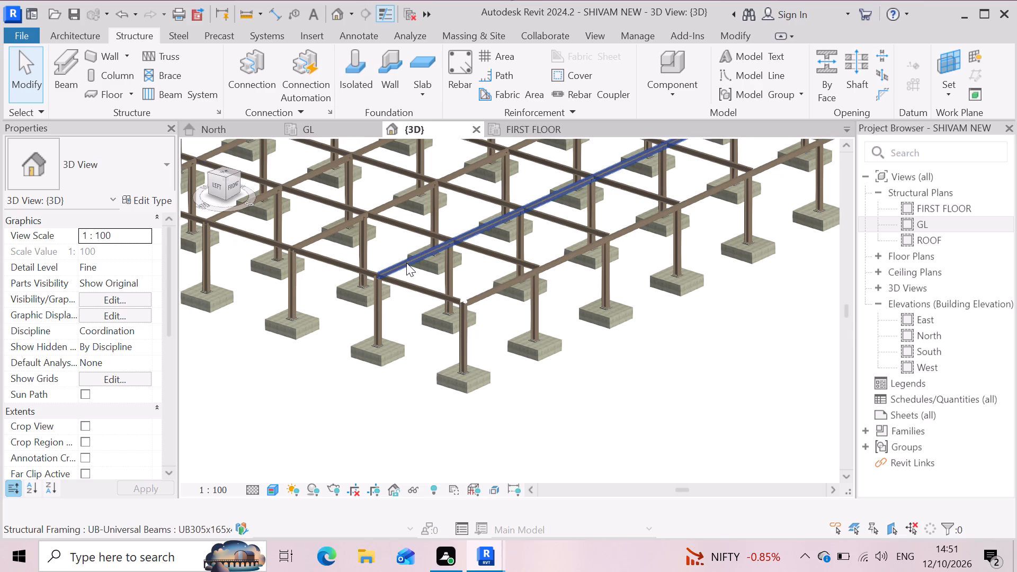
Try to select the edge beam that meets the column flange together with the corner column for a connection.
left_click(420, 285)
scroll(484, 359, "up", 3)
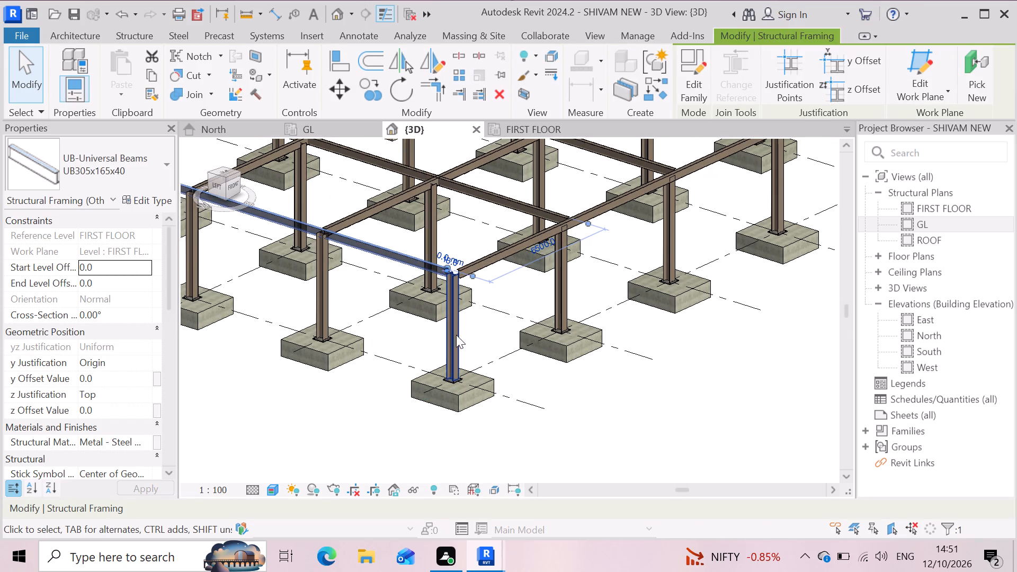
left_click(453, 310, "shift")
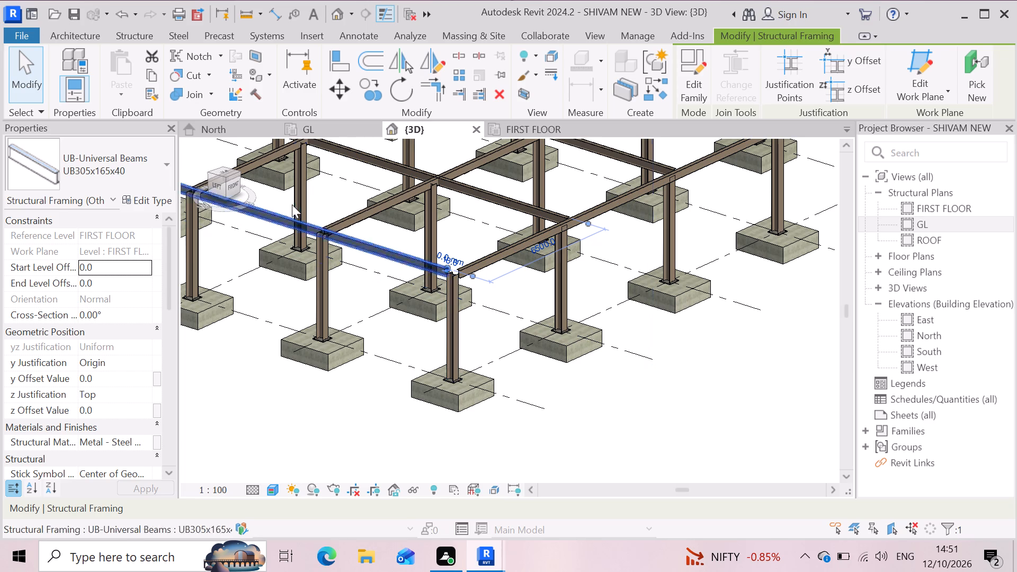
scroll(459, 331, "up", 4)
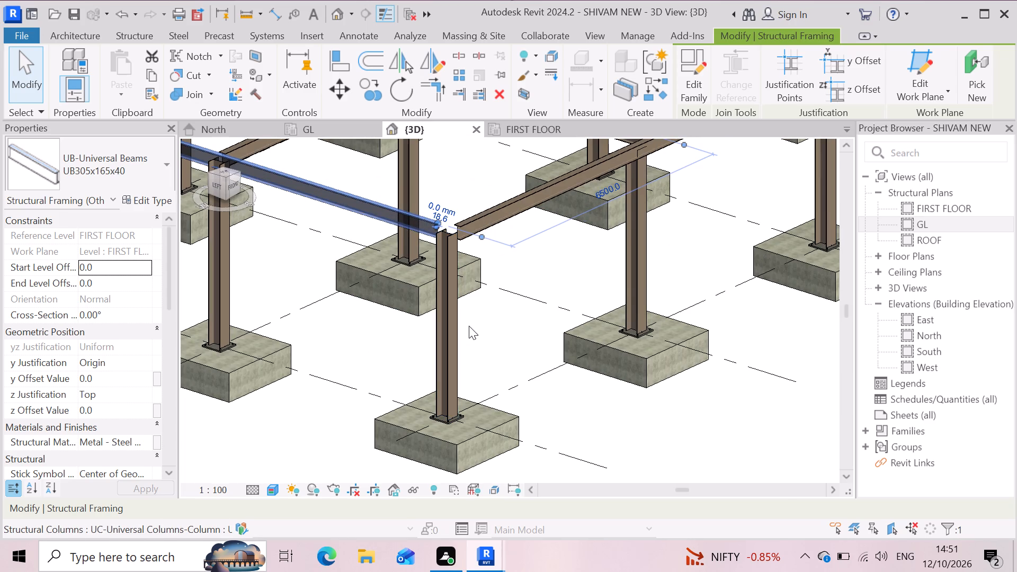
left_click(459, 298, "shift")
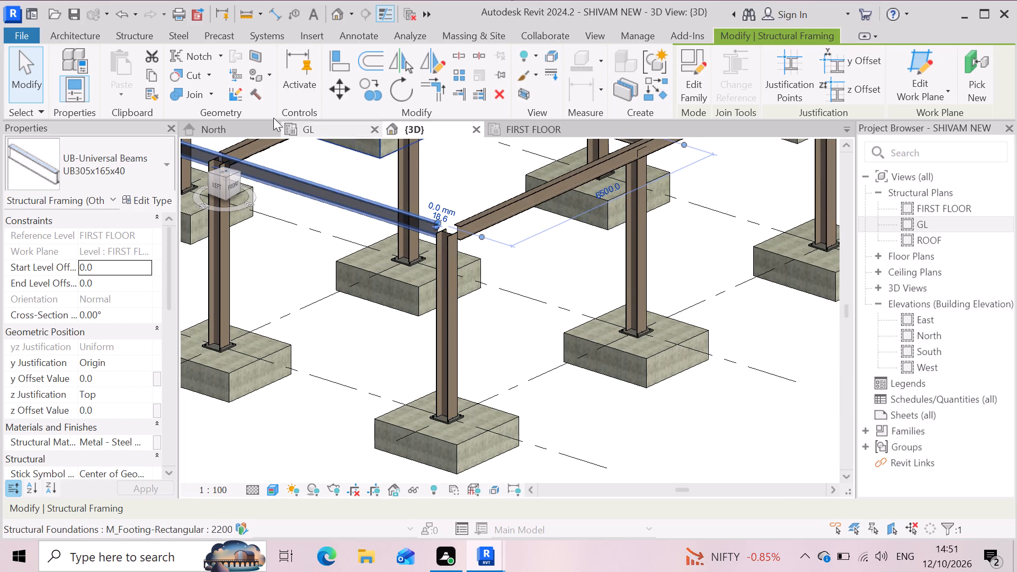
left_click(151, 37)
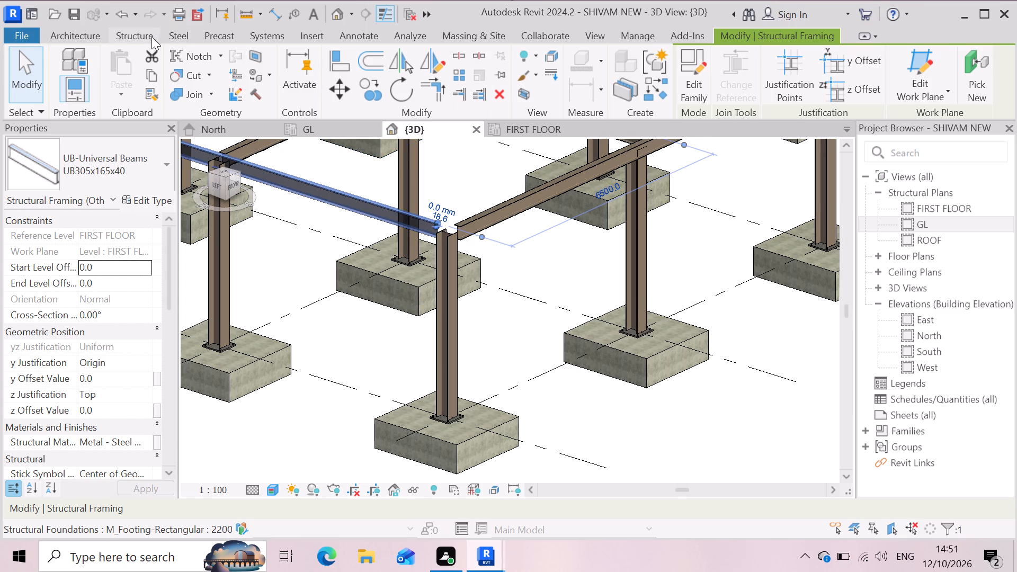
Switch the 3D view to the wireframe visual style.
left_click(273, 492)
left_click(313, 394)
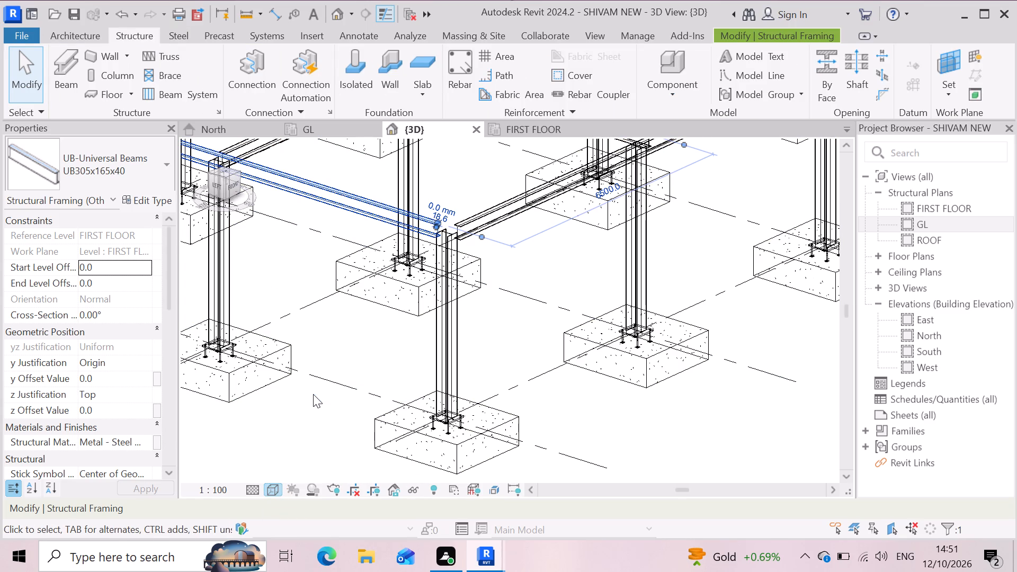
Add a Generic Connection between the corner column and the first-floor edge beam that meets its flange.
left_click(448, 337)
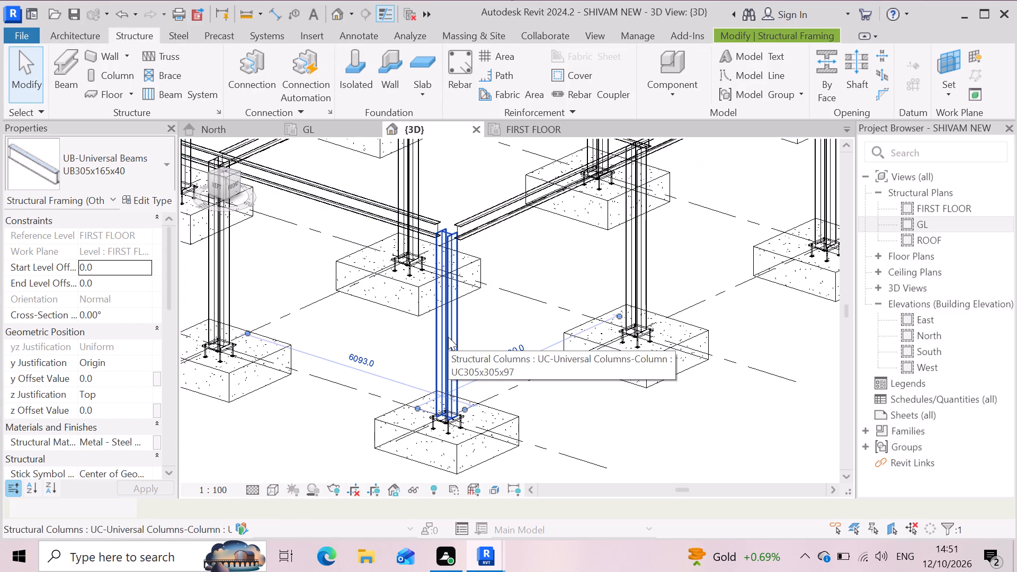
key("Escape")
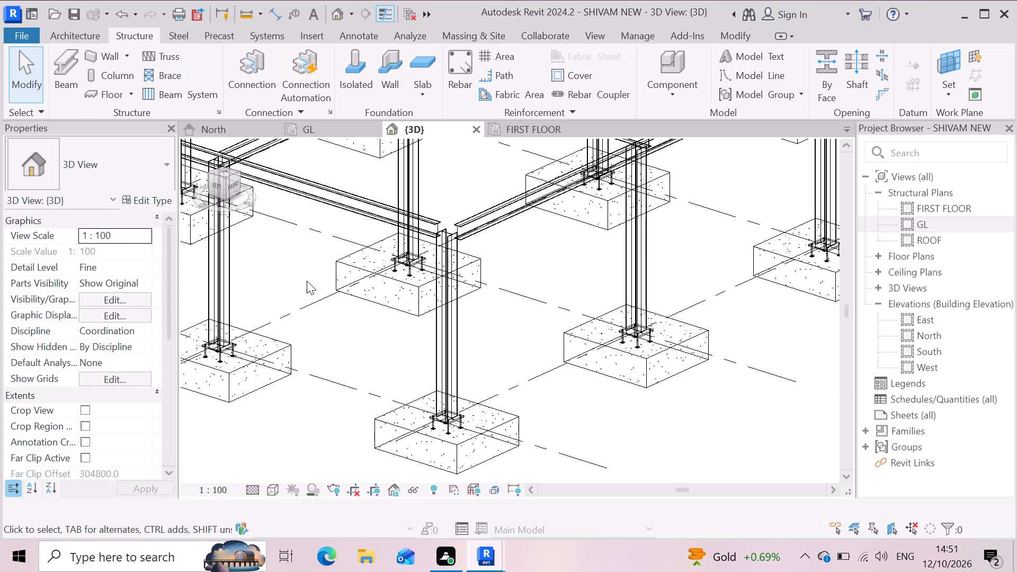
left_click(358, 212)
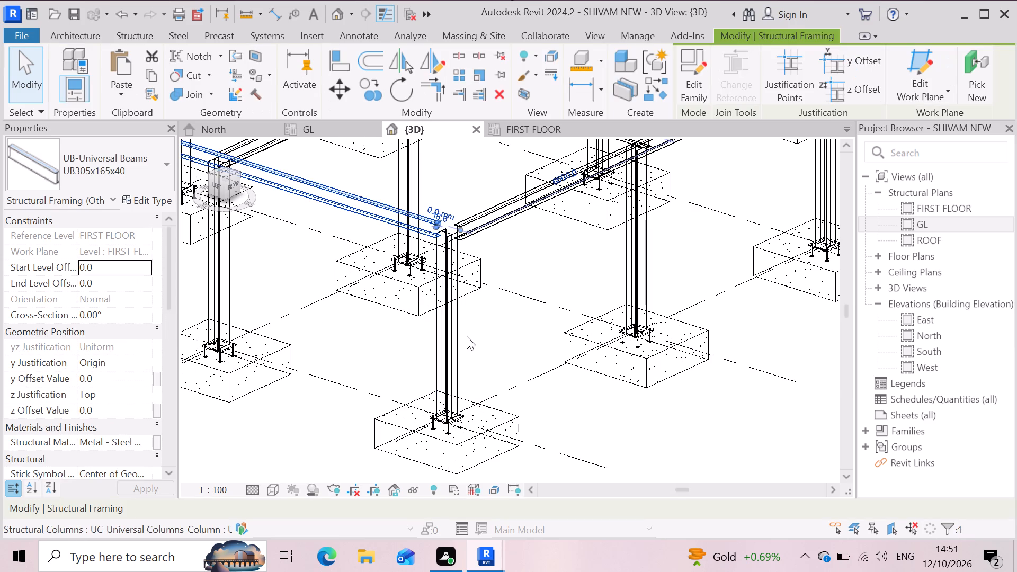
left_click(448, 320, "ctrl")
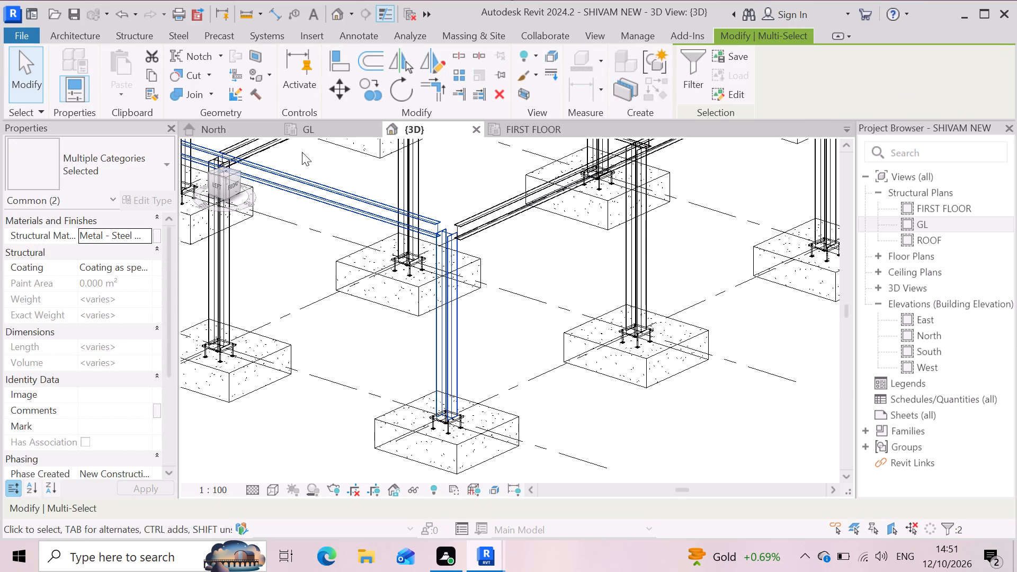
left_click(115, 31)
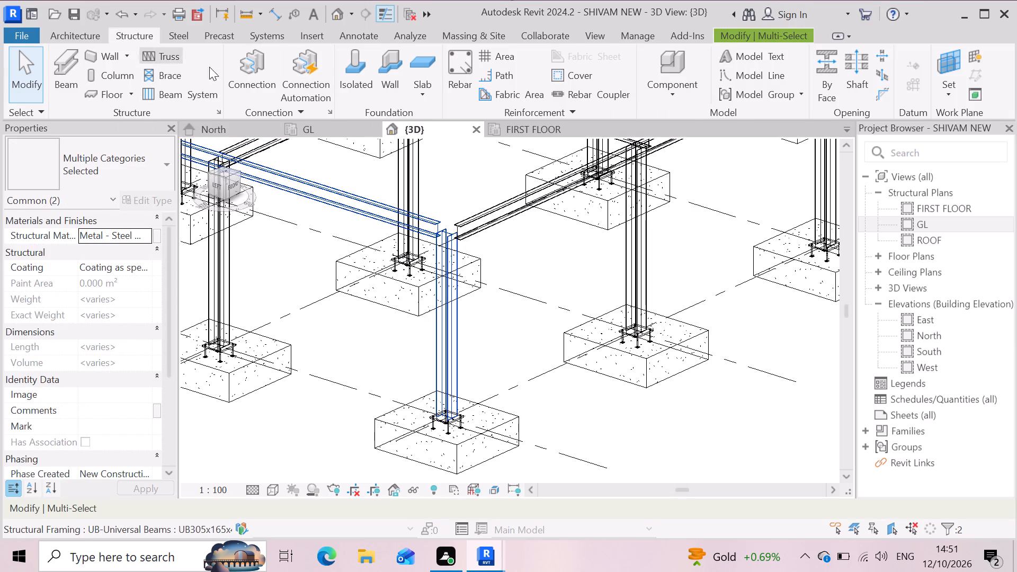
left_click(246, 88)
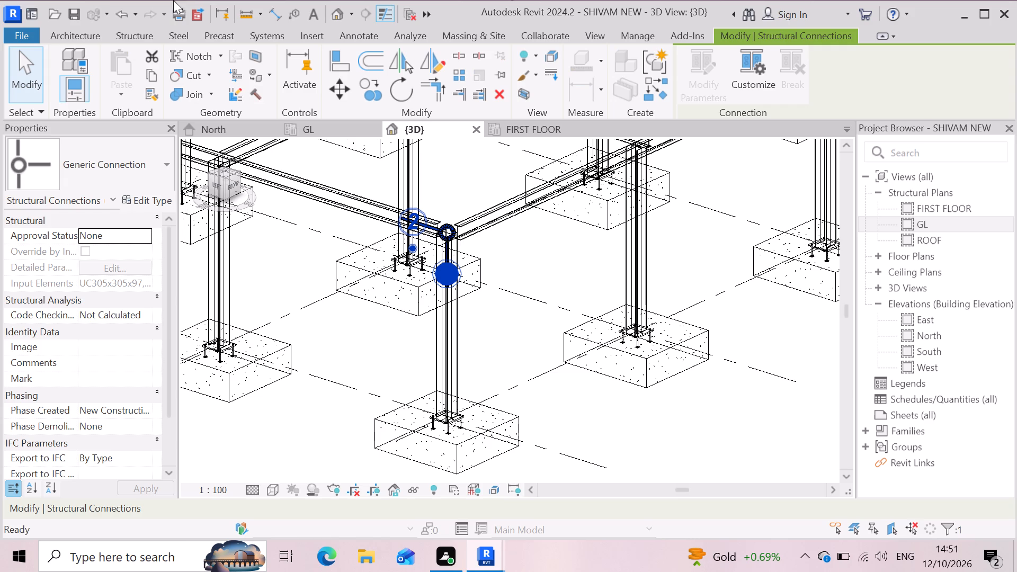
scroll(443, 244, "up", 9)
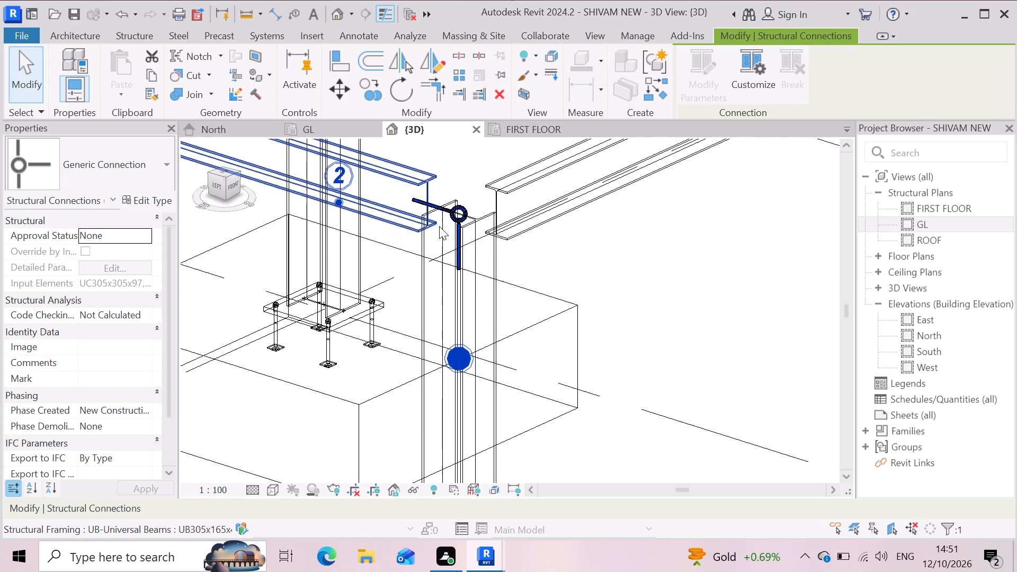
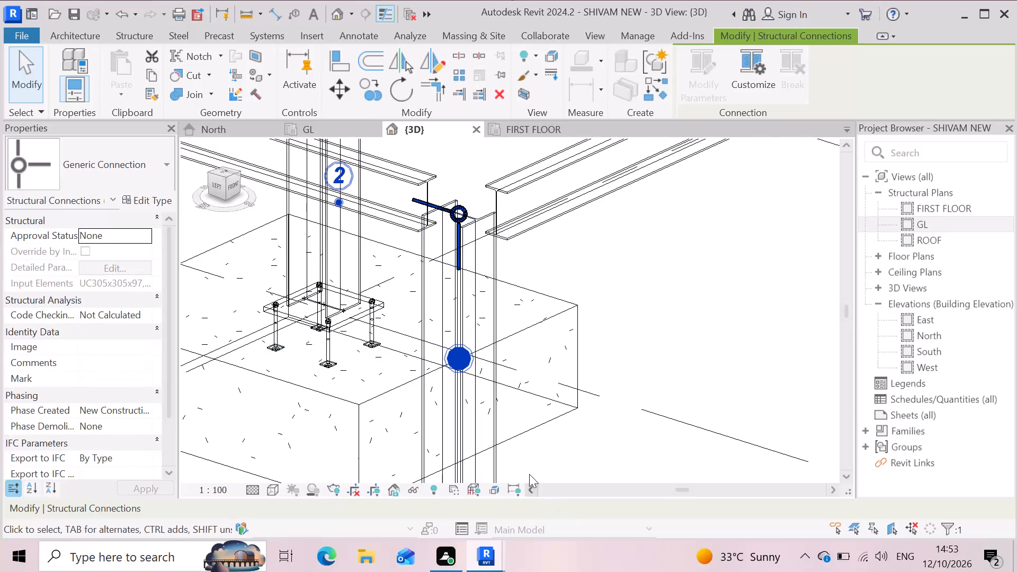
Change the selected generic structural connection at the column top to the Platform T type.
scroll(529, 474, "down", 1)
scroll(474, 242, "up", 7)
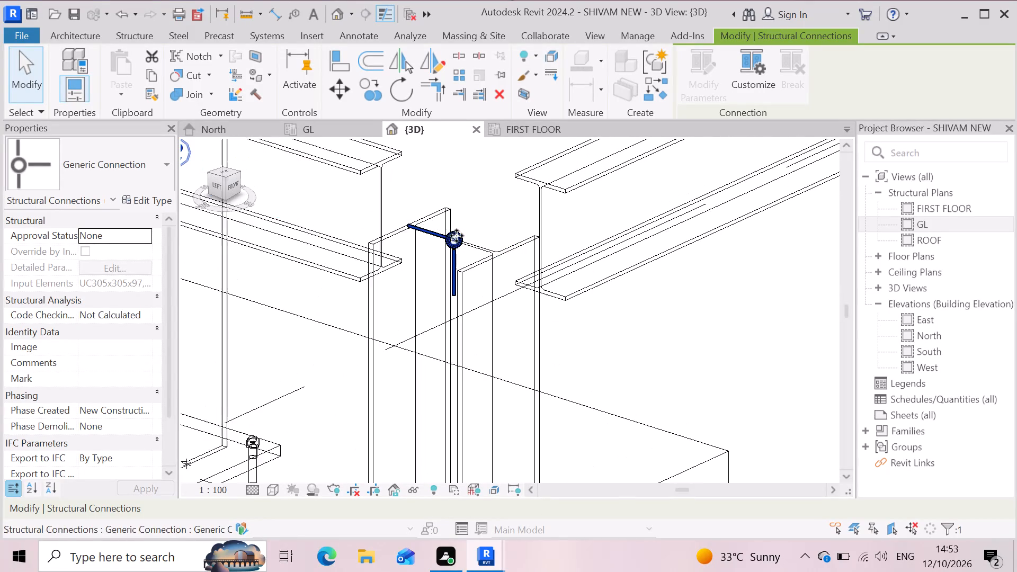
scroll(360, 294, "down", 3)
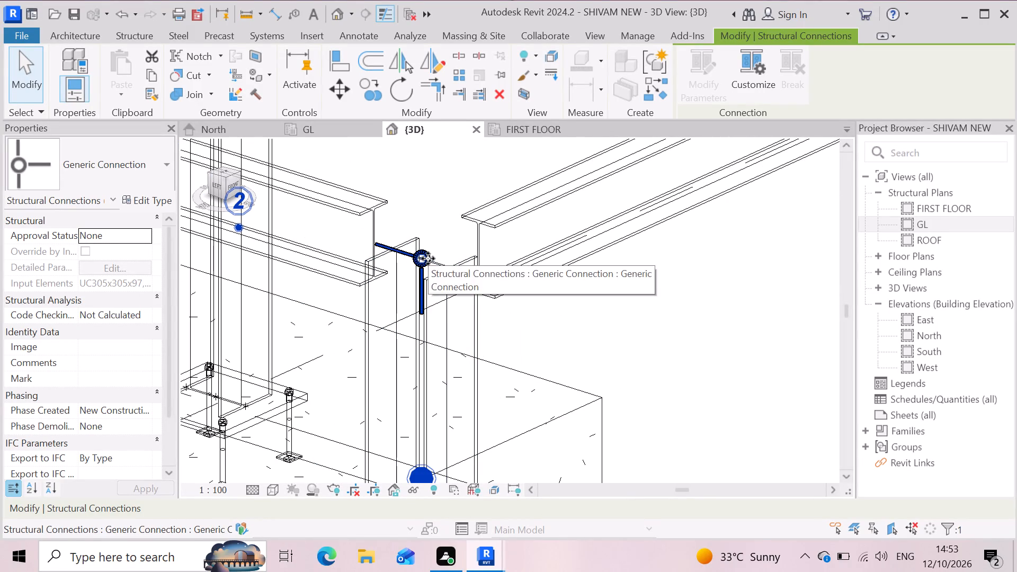
left_click(168, 165)
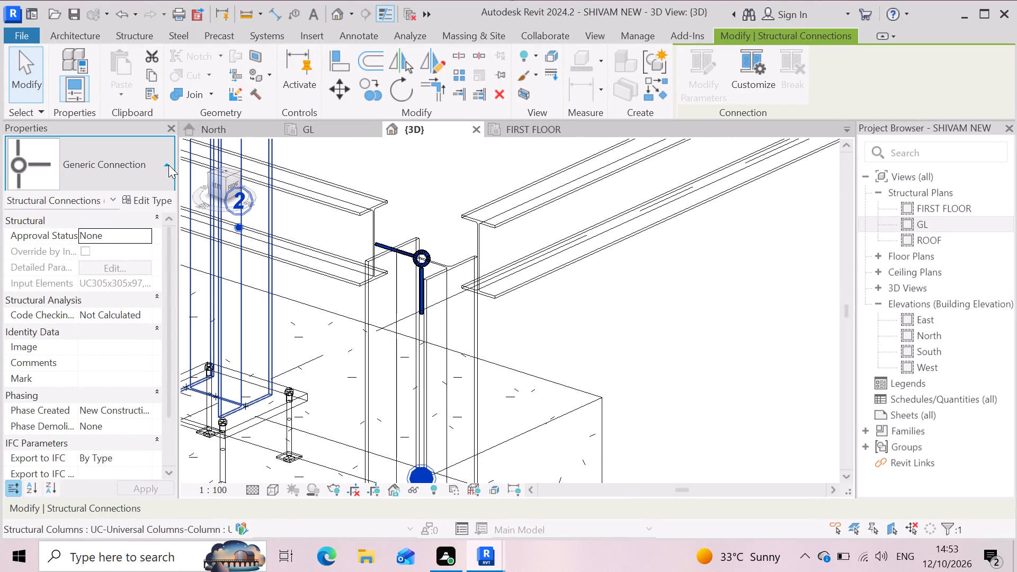
scroll(133, 419, "down", 2)
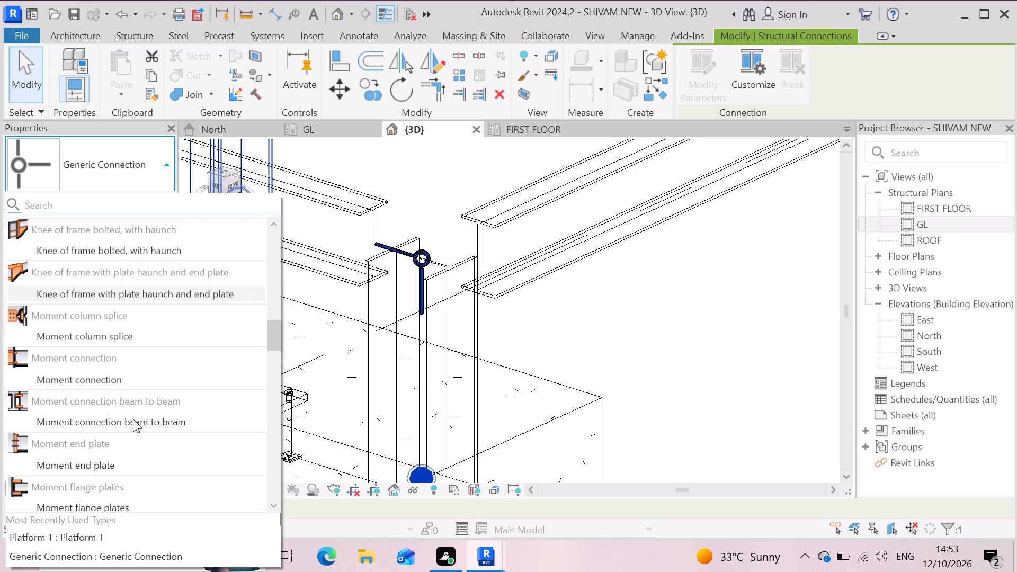
scroll(131, 415, "down", 3)
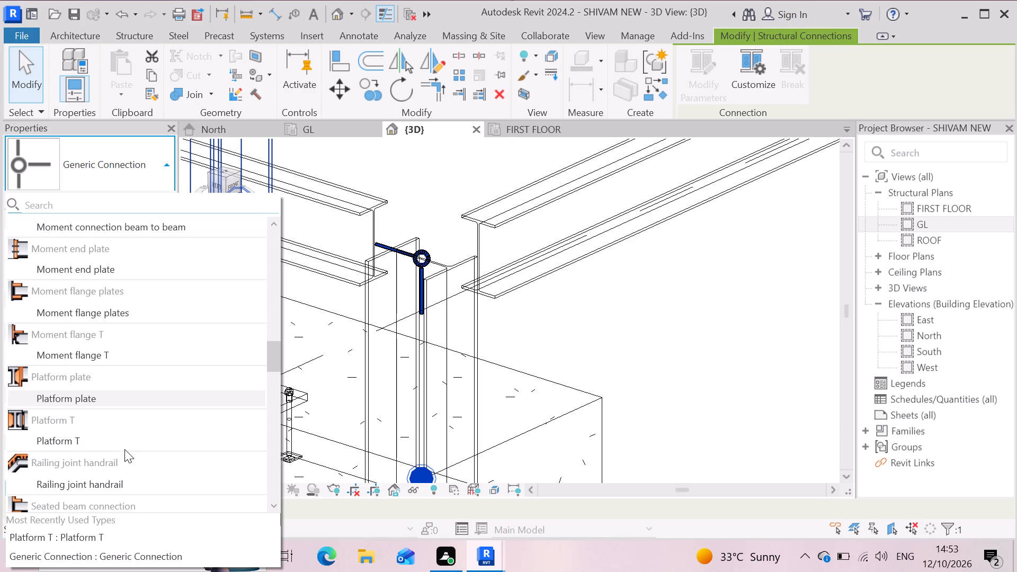
left_click(113, 435)
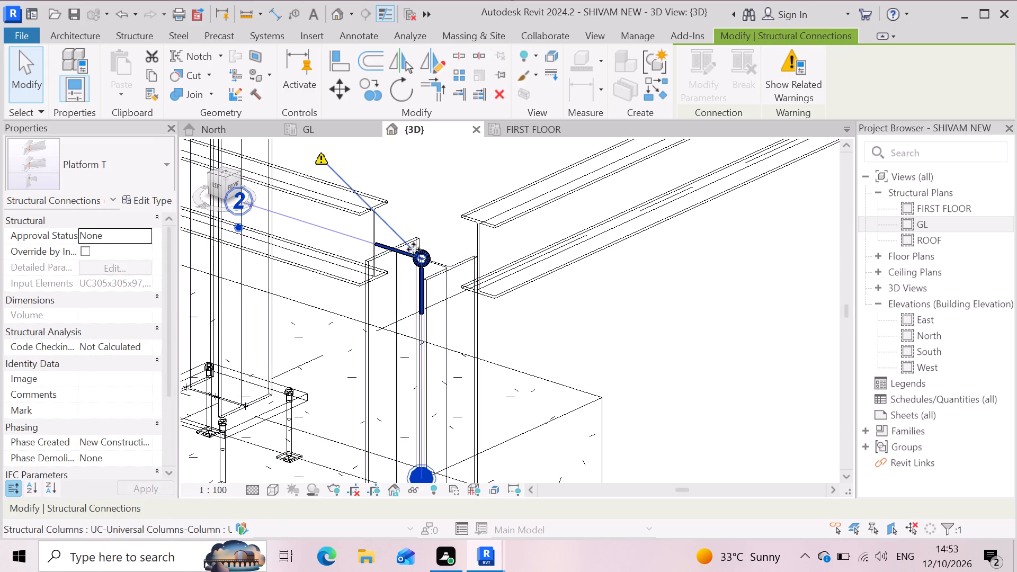
Set the 3D view's detail level to Fine and switch its visual style from wireframe to solid surfaces with materials.
scroll(412, 248, "up", 6)
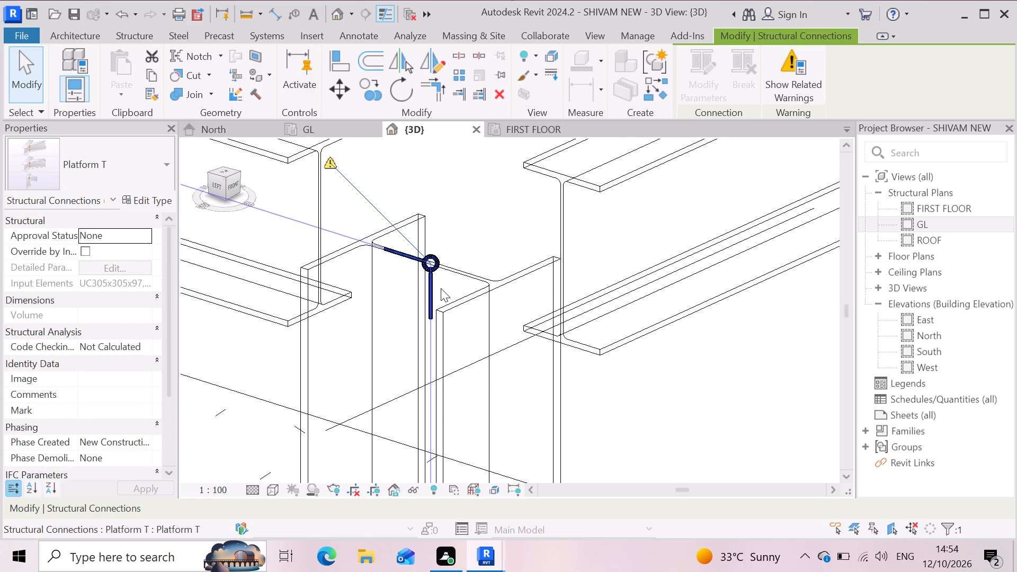
scroll(433, 273, "up", 6)
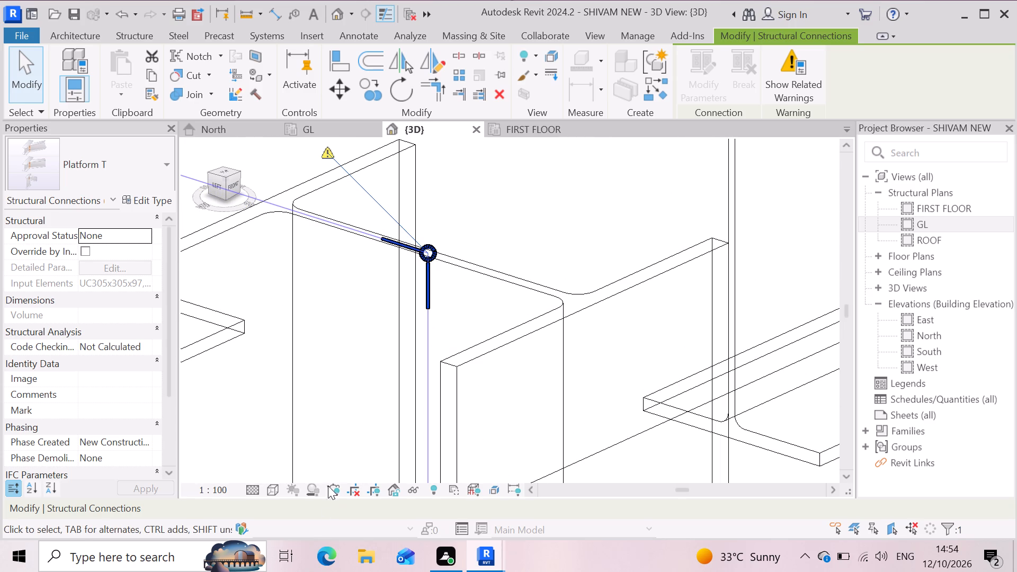
left_click(427, 260)
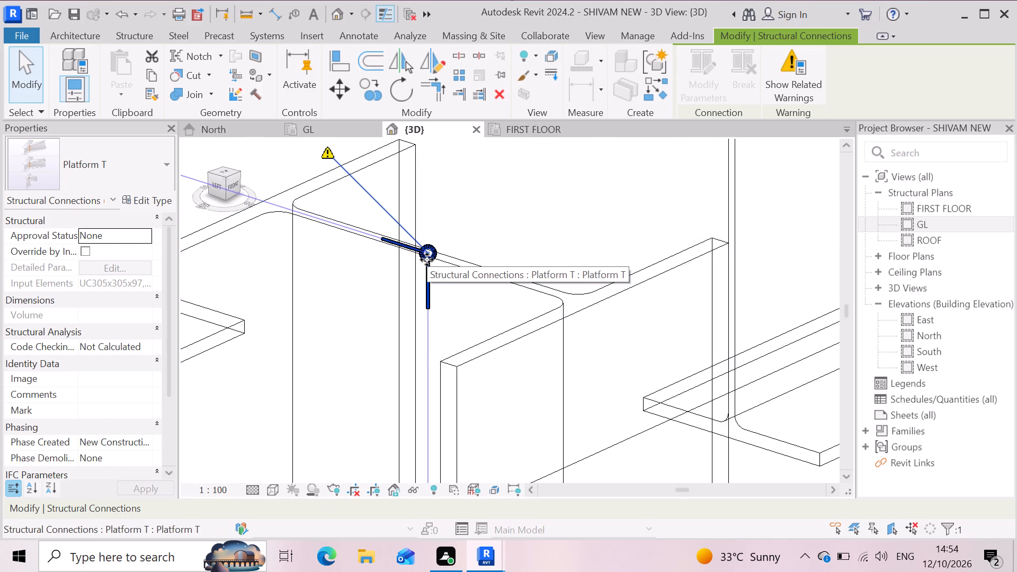
left_click(243, 491)
left_click(254, 486)
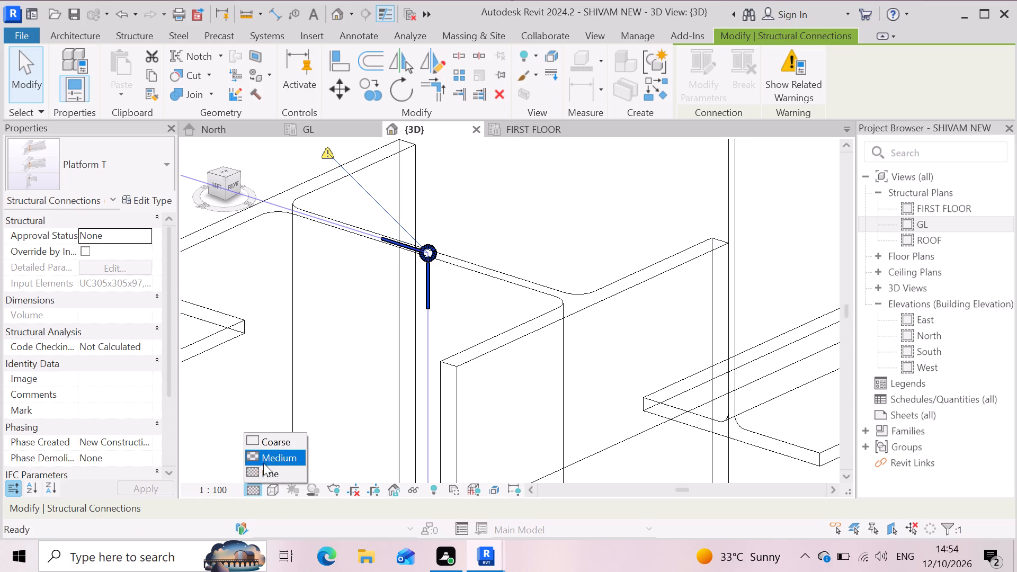
left_click(266, 470)
left_click(272, 481)
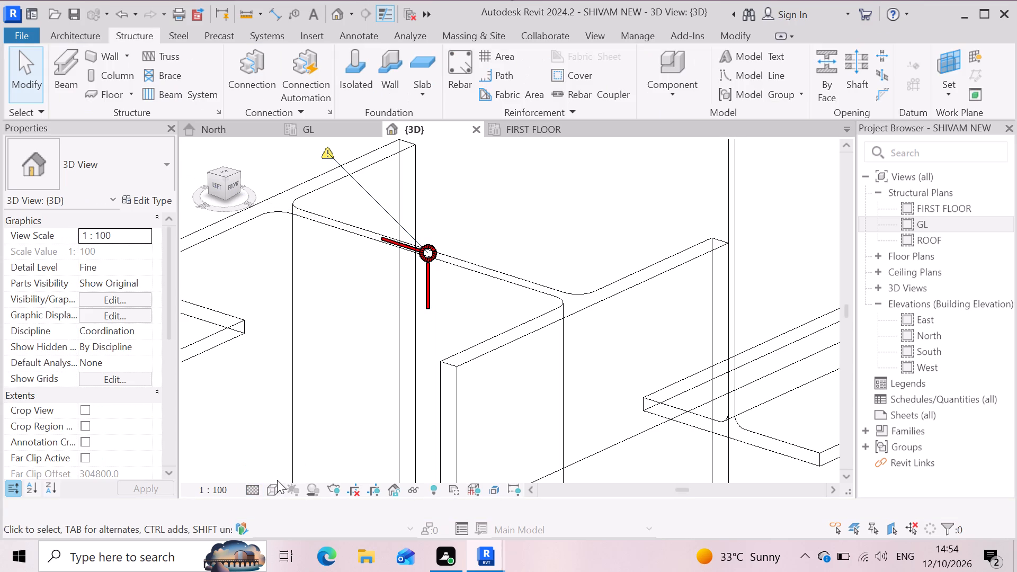
left_click(268, 488)
left_click(279, 476)
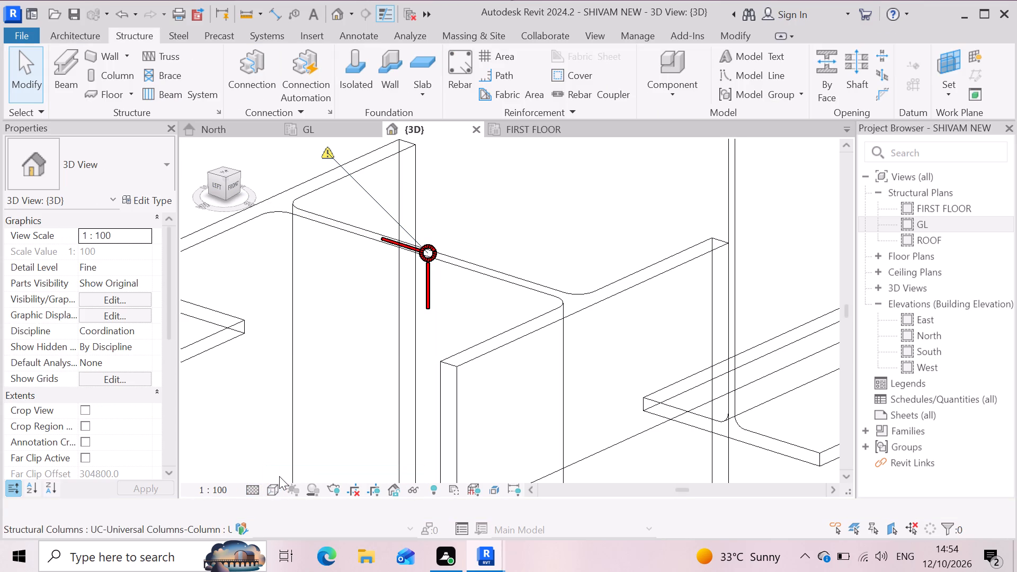
Examine the Platform T connection at the column top and the beam ends around it.
scroll(390, 238, "up", 4)
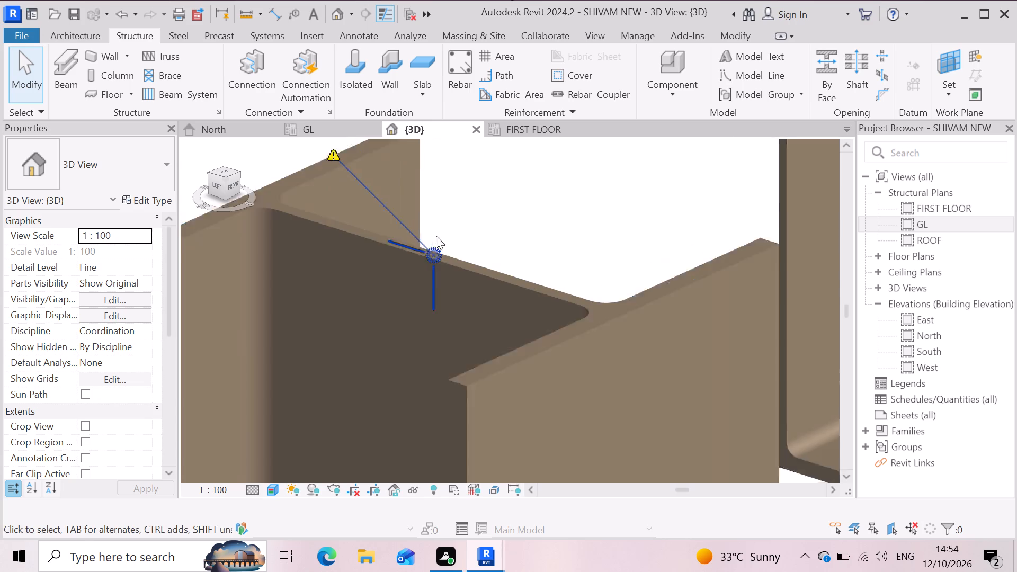
scroll(418, 304, "down", 2)
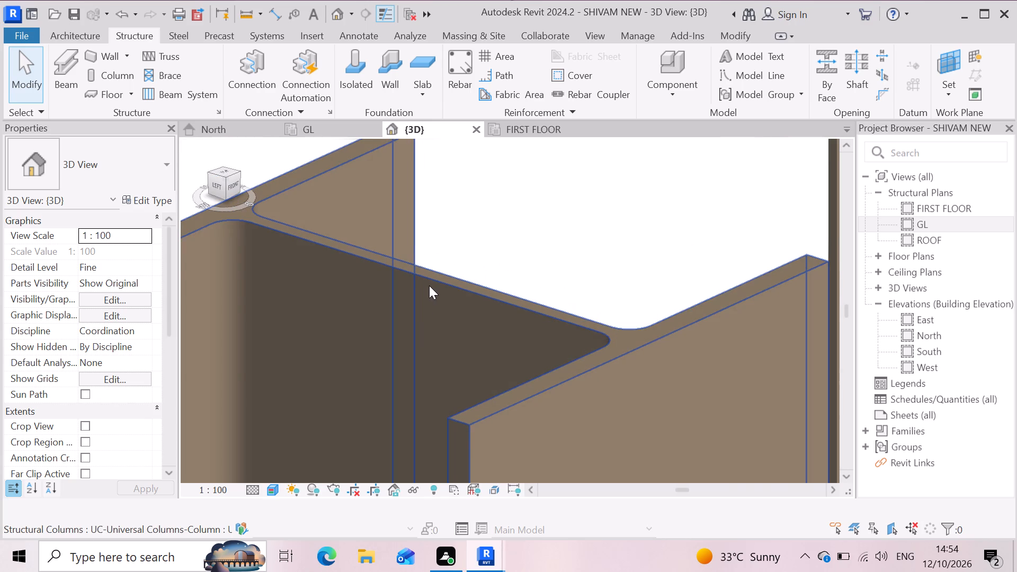
scroll(429, 271, "up", 2)
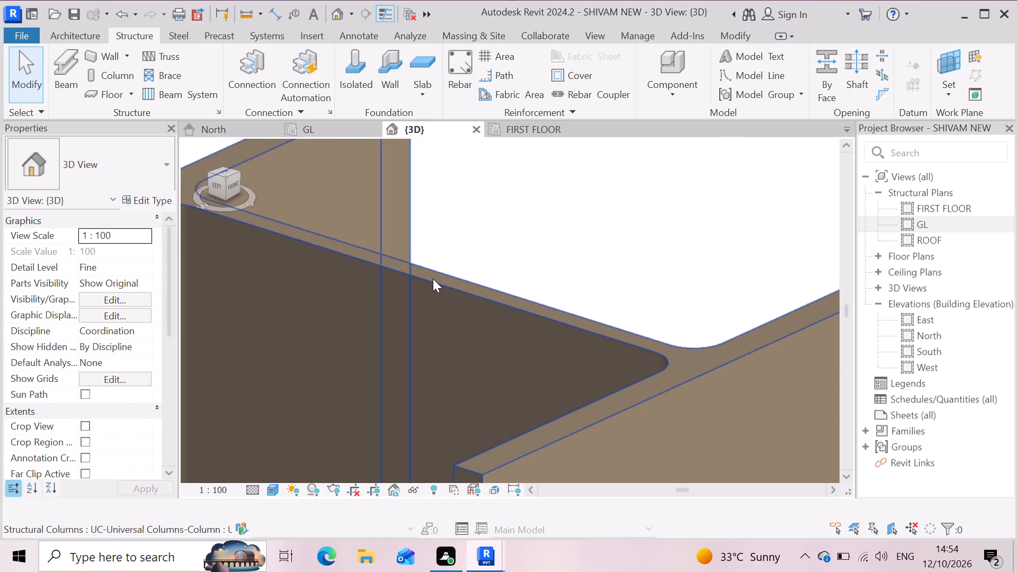
scroll(429, 277, "down", 13)
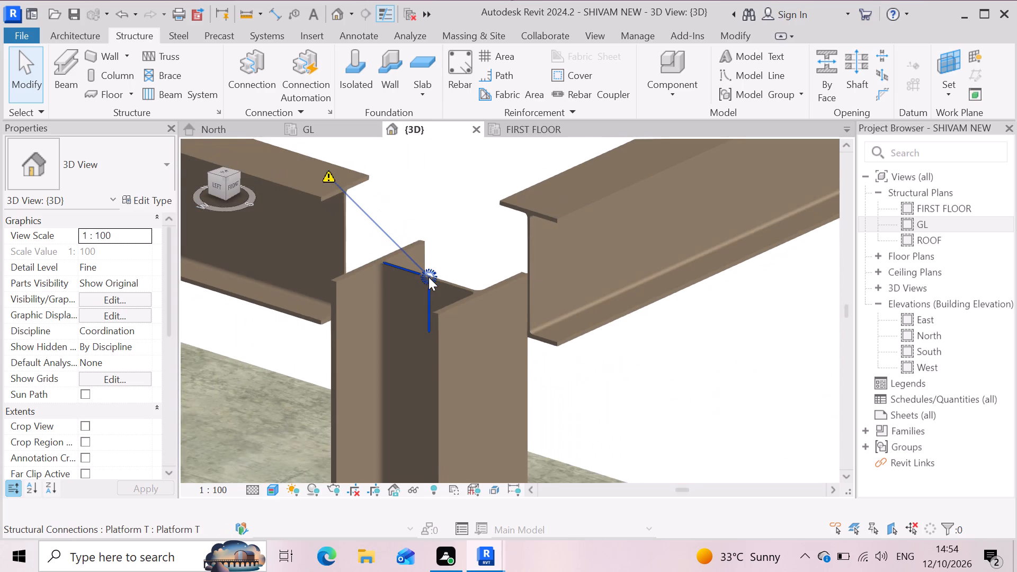
scroll(429, 277, "down", 1)
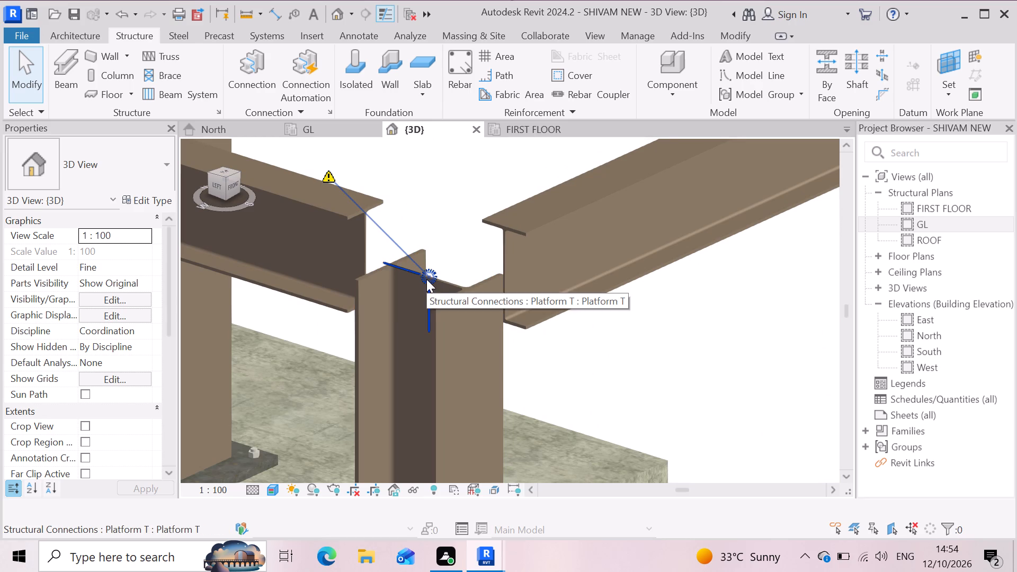
key("Escape")
Extend the near end of the UB305x165x40 edge beam onto the corner column, to a start extension of about 121.6.
scroll(375, 207, "up", 2)
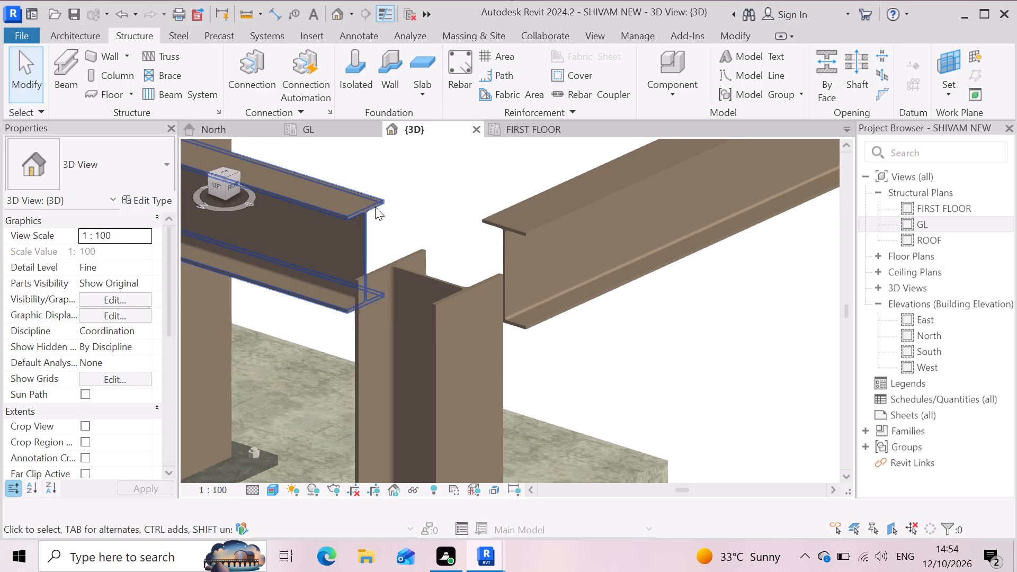
left_click(337, 348)
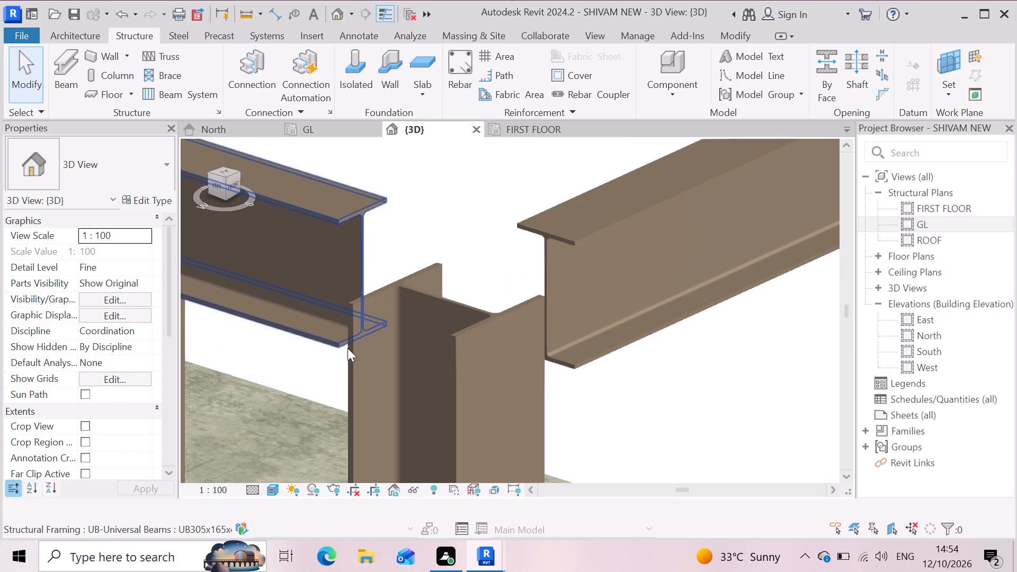
left_click(569, 240)
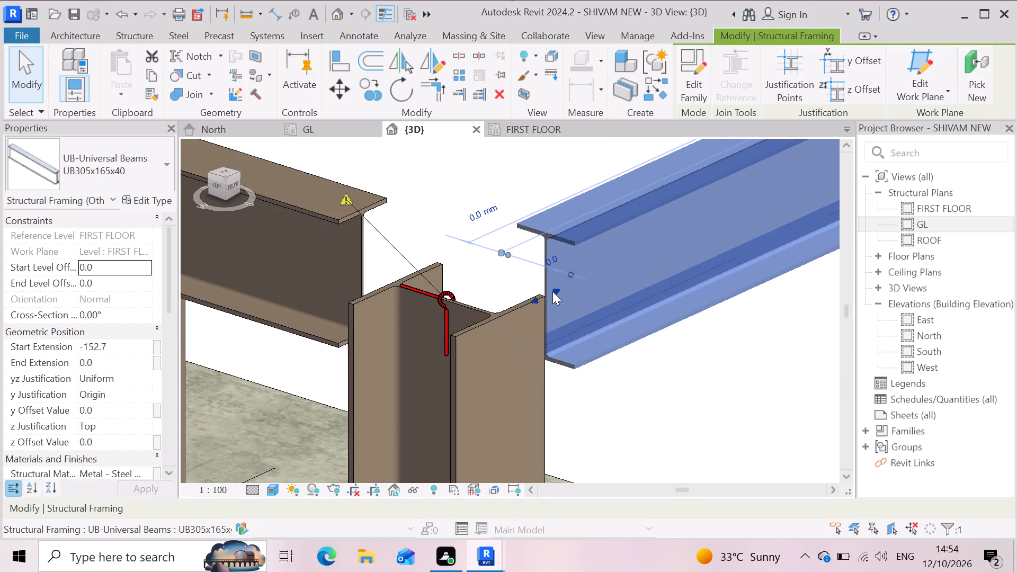
left_click_drag(553, 291, 482, 331)
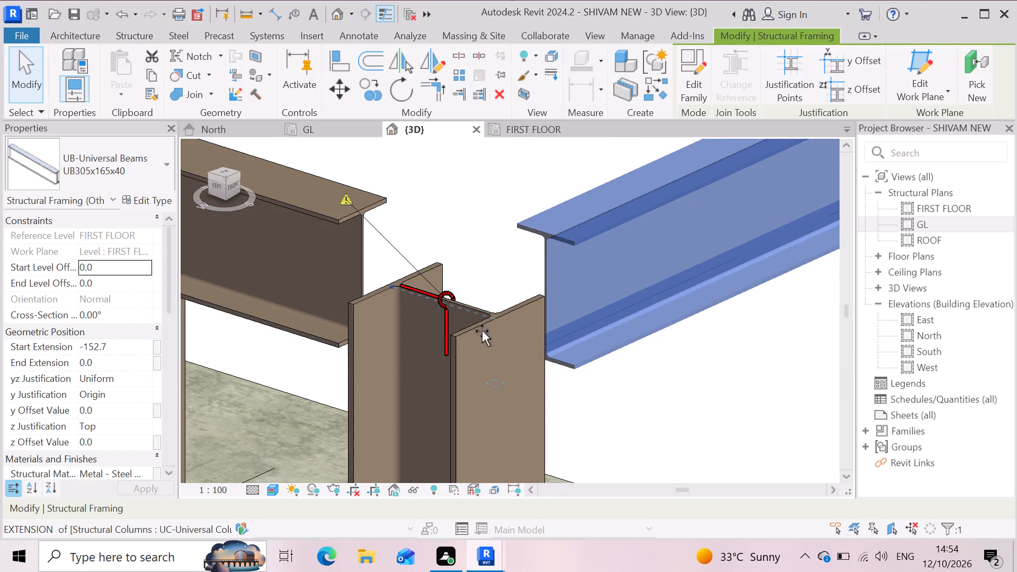
left_click_drag(482, 331, 478, 336)
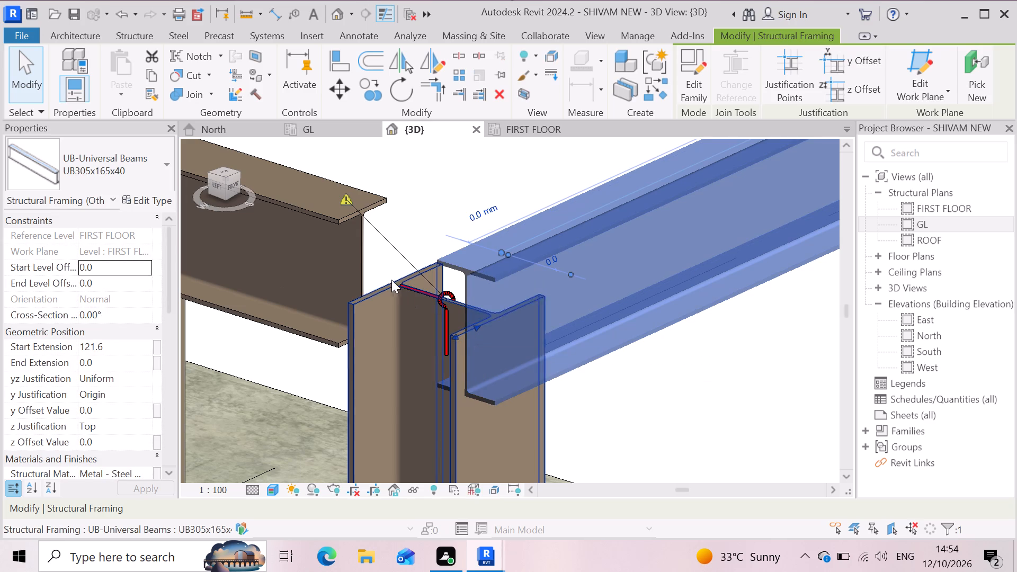
Stretch the end of the other UB305x165x40 beam to meet the corner column and the extended edge beam.
left_click(358, 208)
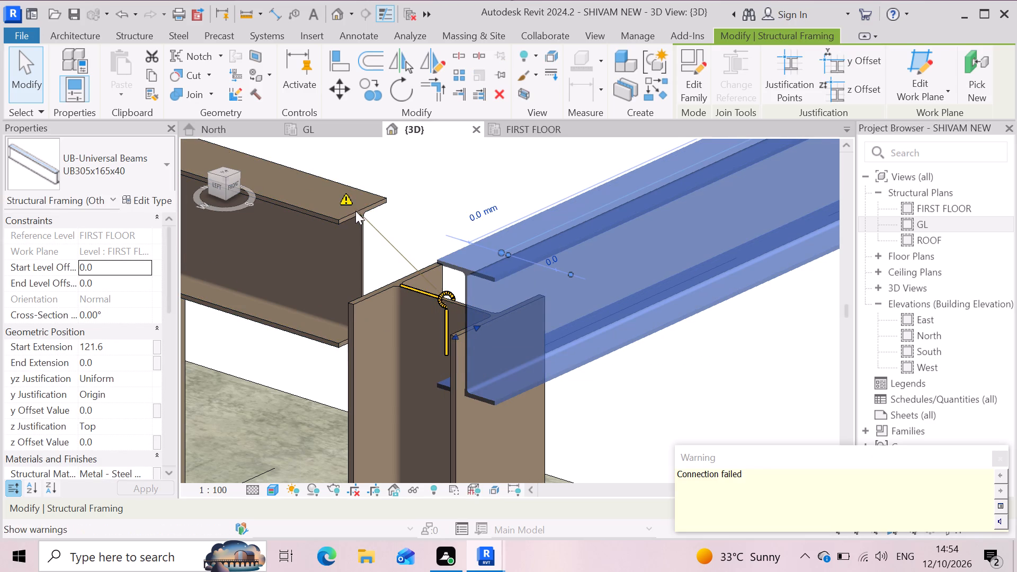
left_click(354, 213)
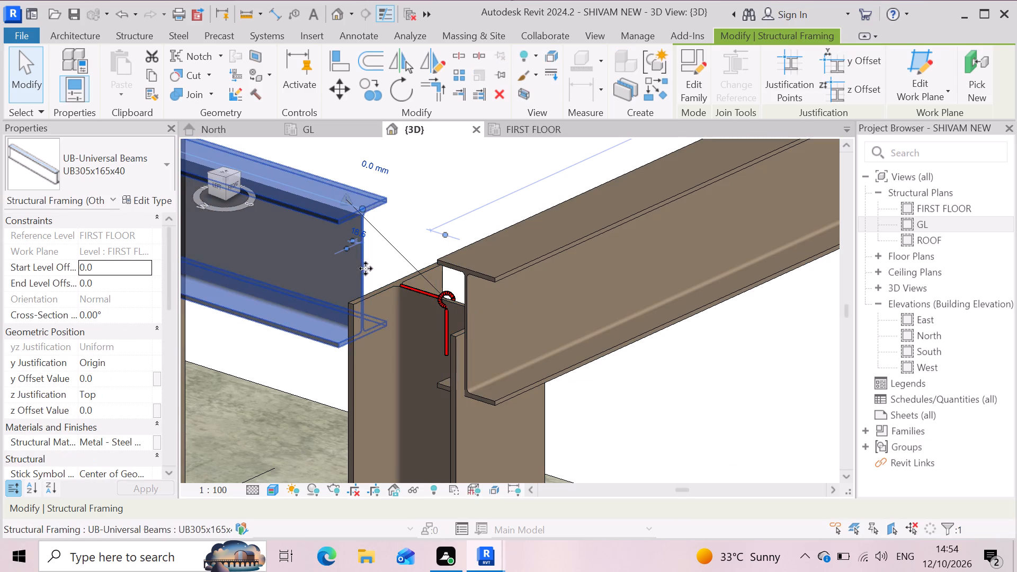
left_click_drag(360, 204, 389, 243)
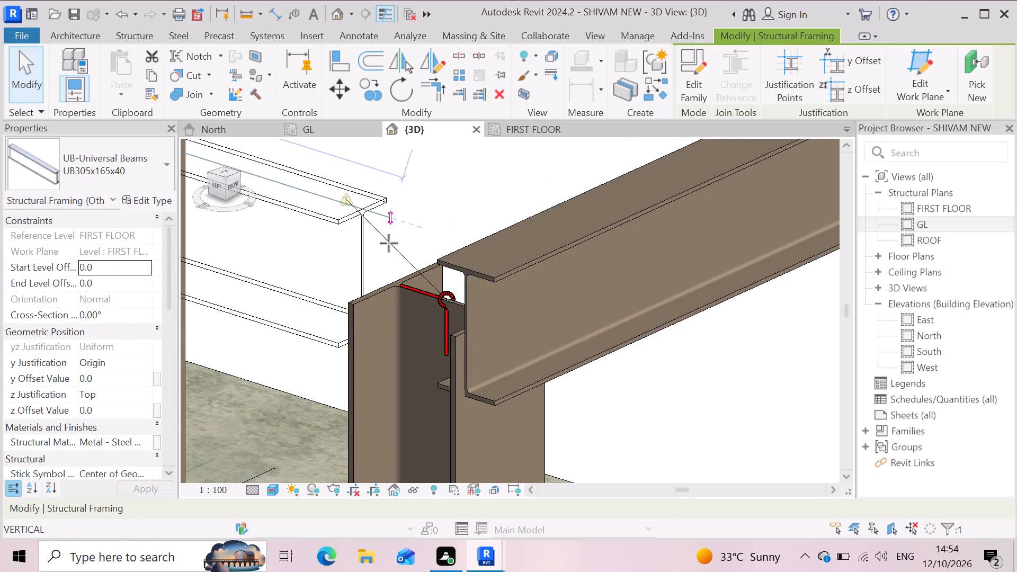
left_click_drag(389, 243, 404, 256)
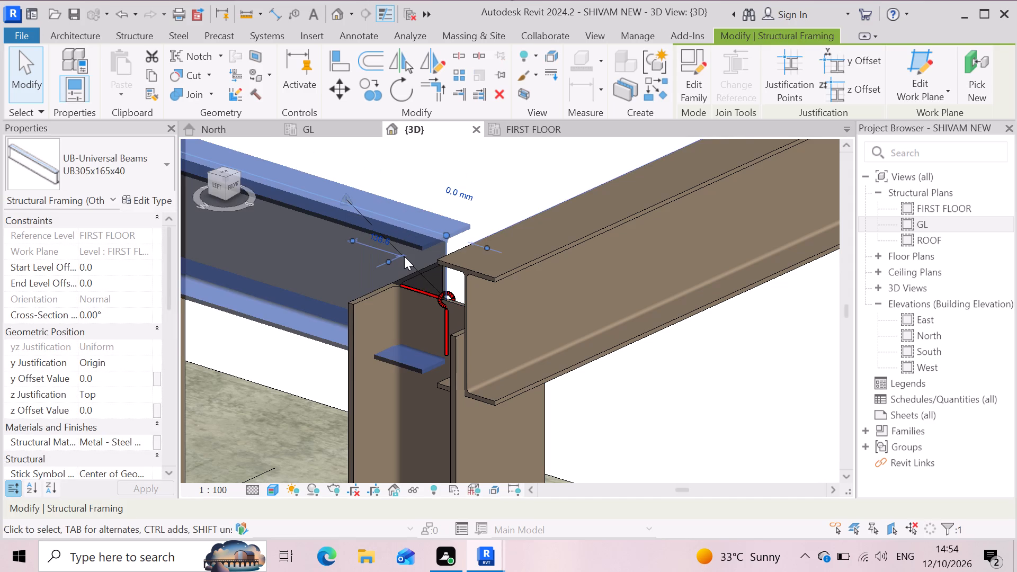
key("Escape")
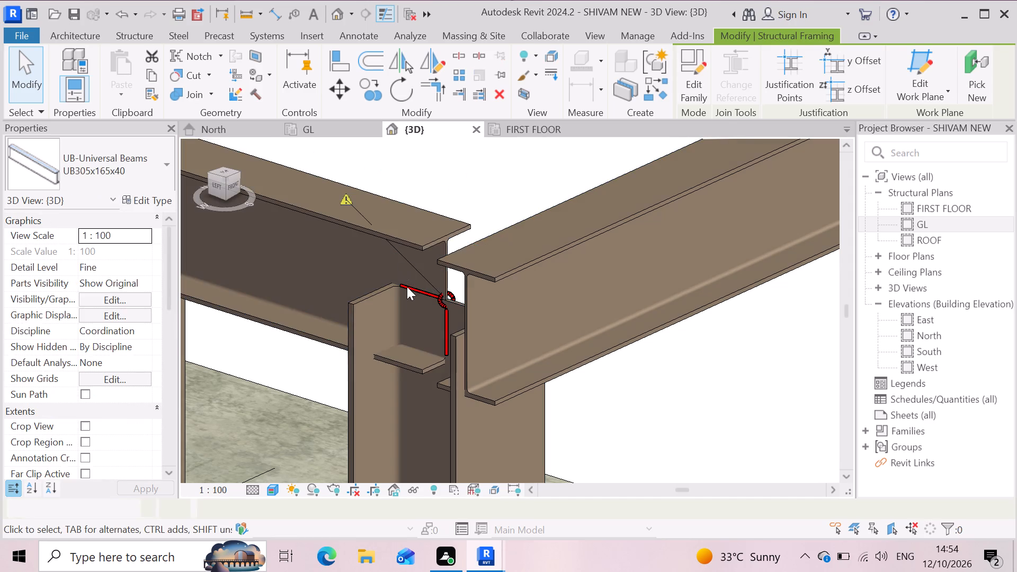
Examine the corner joint, the overall frame, and the neighbouring beam-to-column junction along the edge beam.
scroll(408, 312, "up", 4)
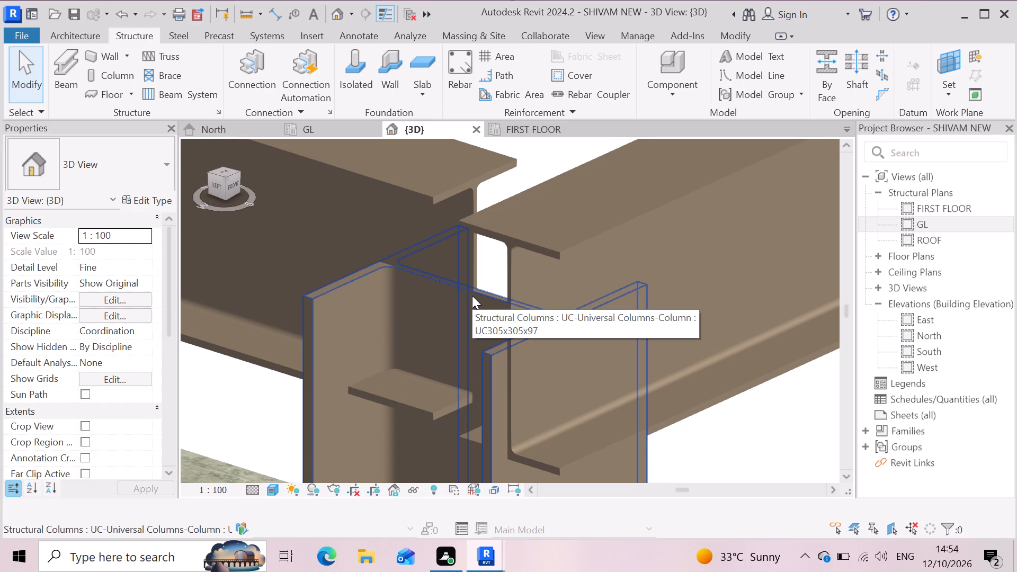
scroll(470, 291, "down", 17)
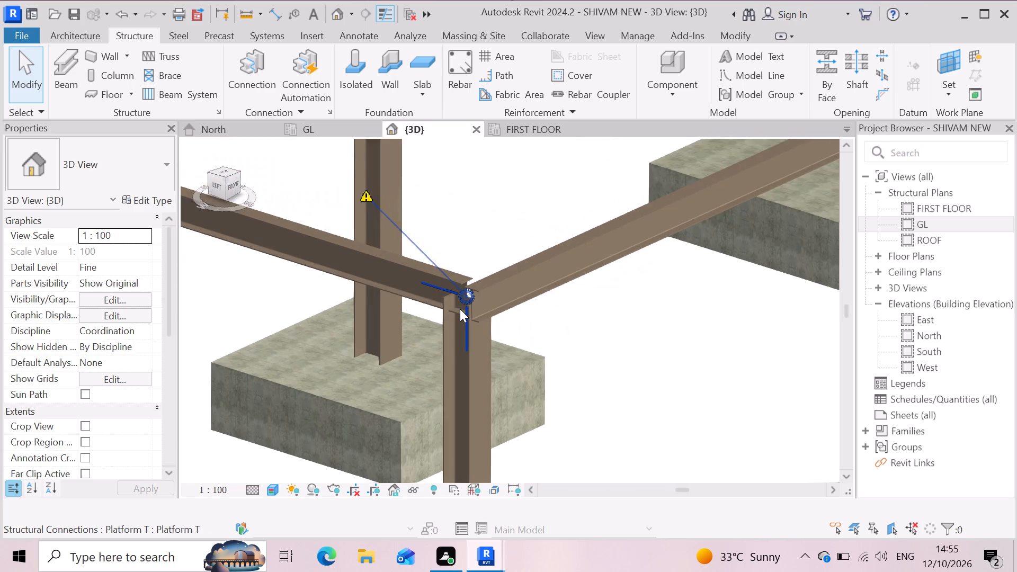
scroll(460, 309, "down", 8)
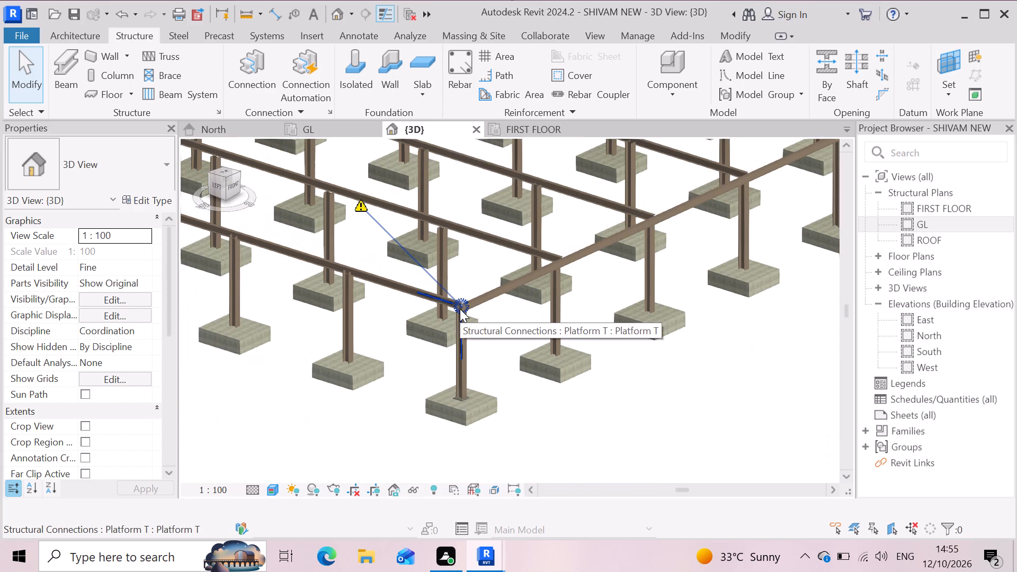
scroll(460, 309, "down", 7)
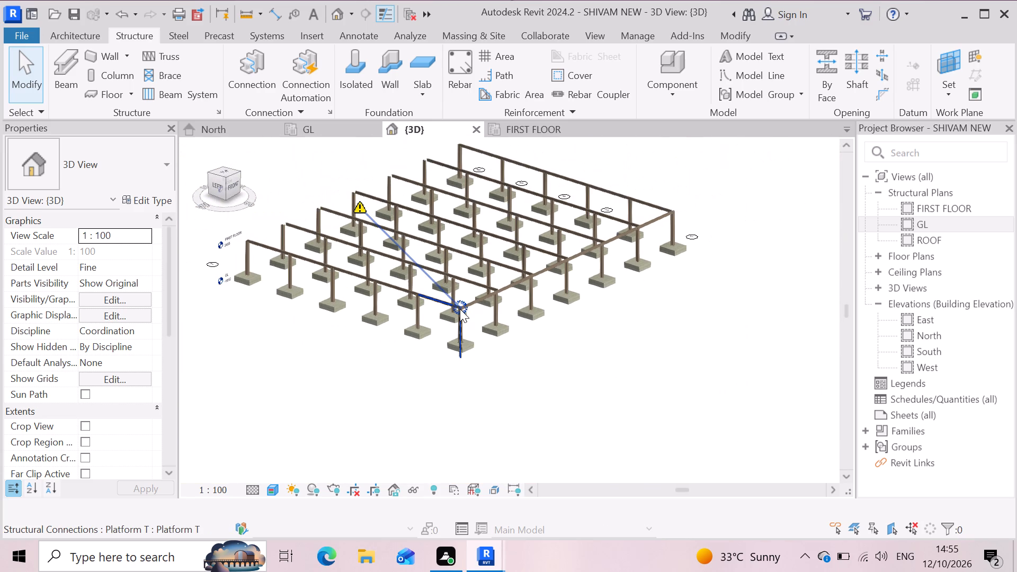
scroll(460, 309, "up", 2)
scroll(500, 285, "up", 7)
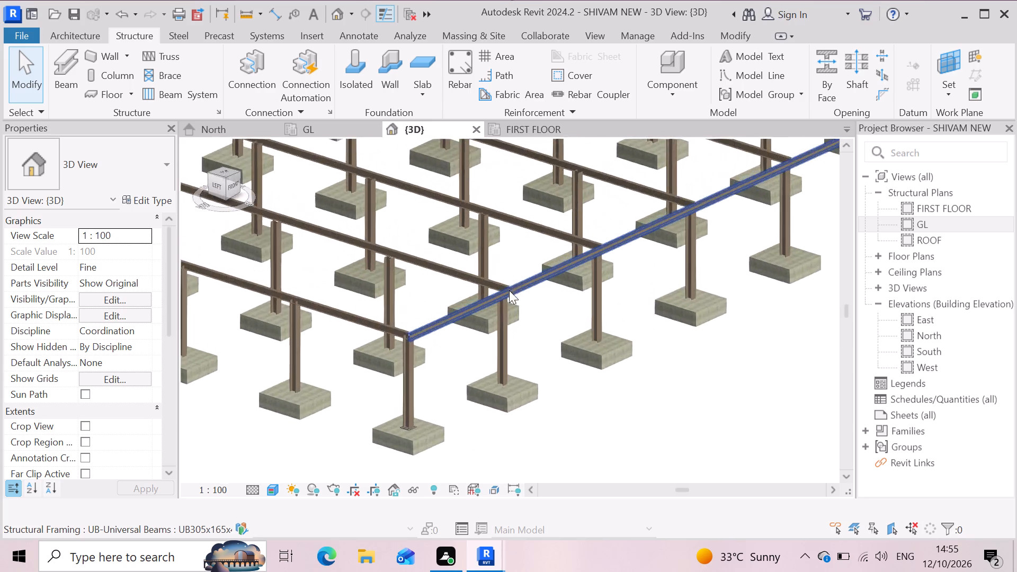
scroll(501, 302, "up", 2)
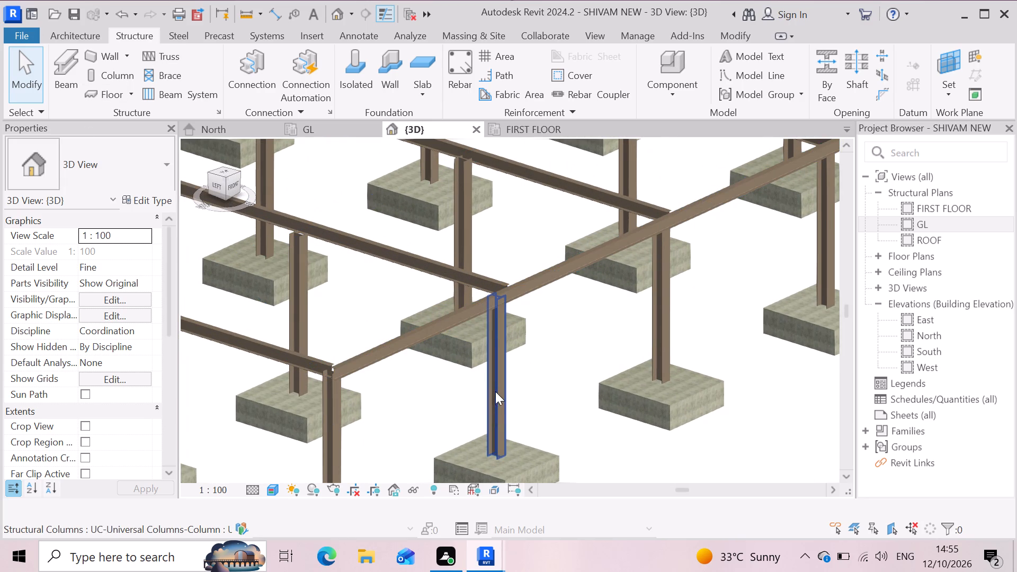
scroll(521, 327, "up", 3)
scroll(553, 255, "up", 3)
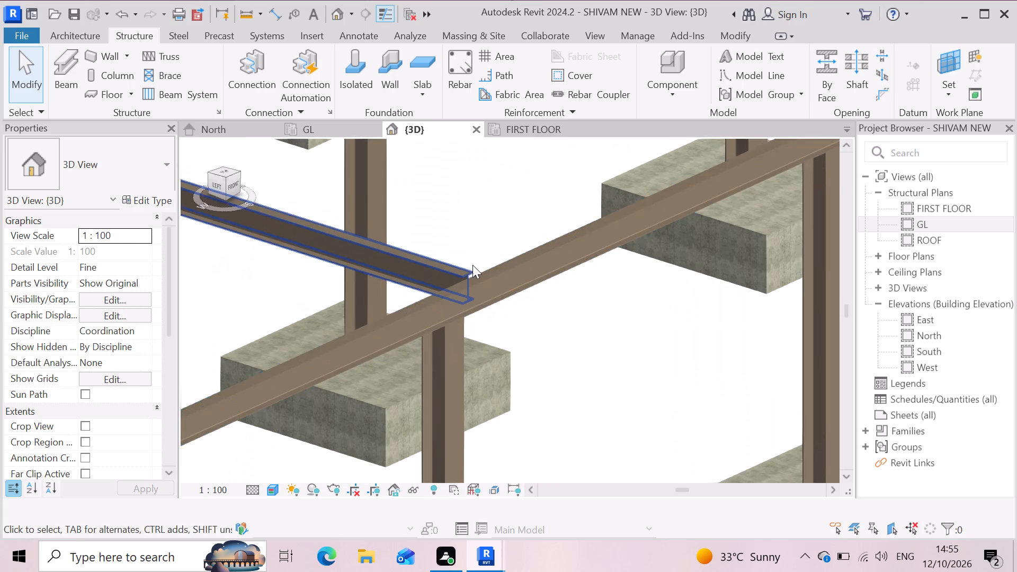
scroll(472, 265, "up", 4)
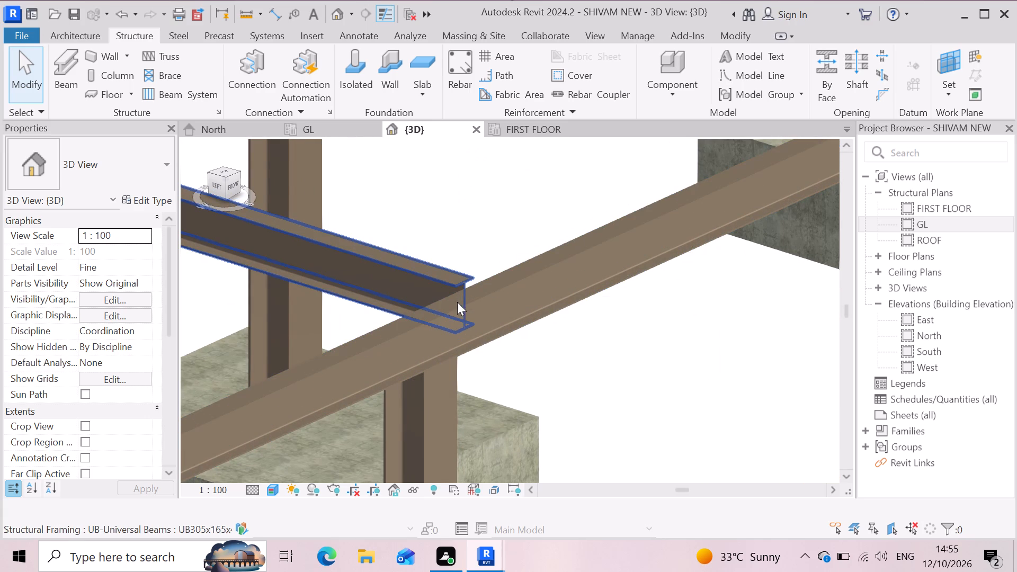
Undo the last two beam-end stretches at the corner column carrying the Platform T connection.
scroll(469, 345, "down", 7)
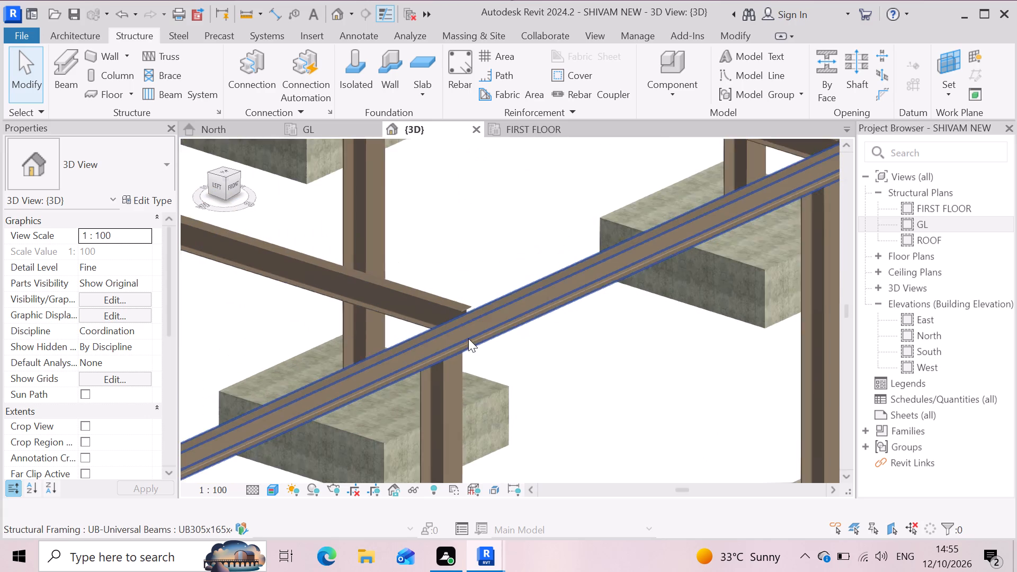
scroll(468, 338, "down", 4)
key("ctrl+z")
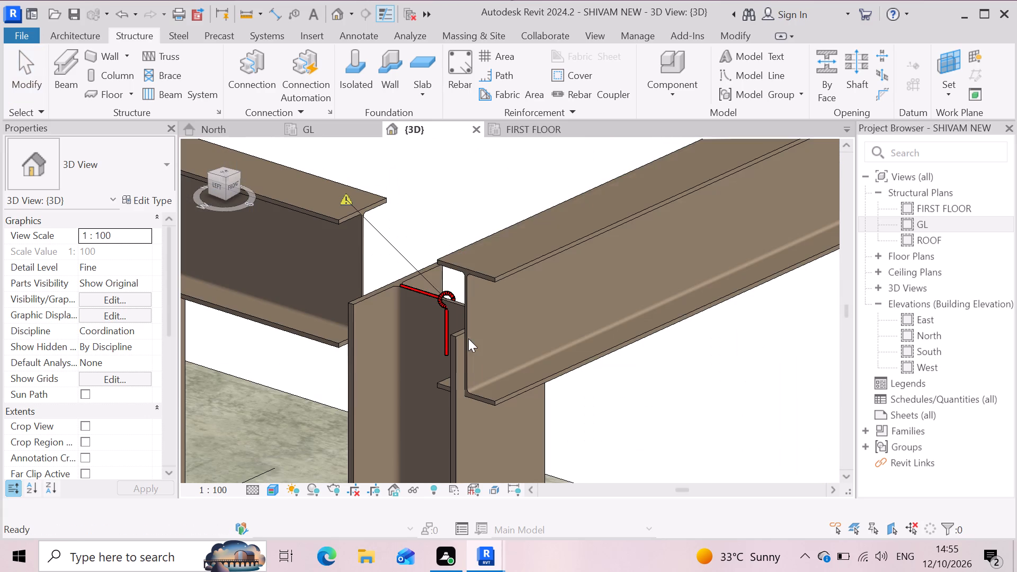
key("ctrl+z")
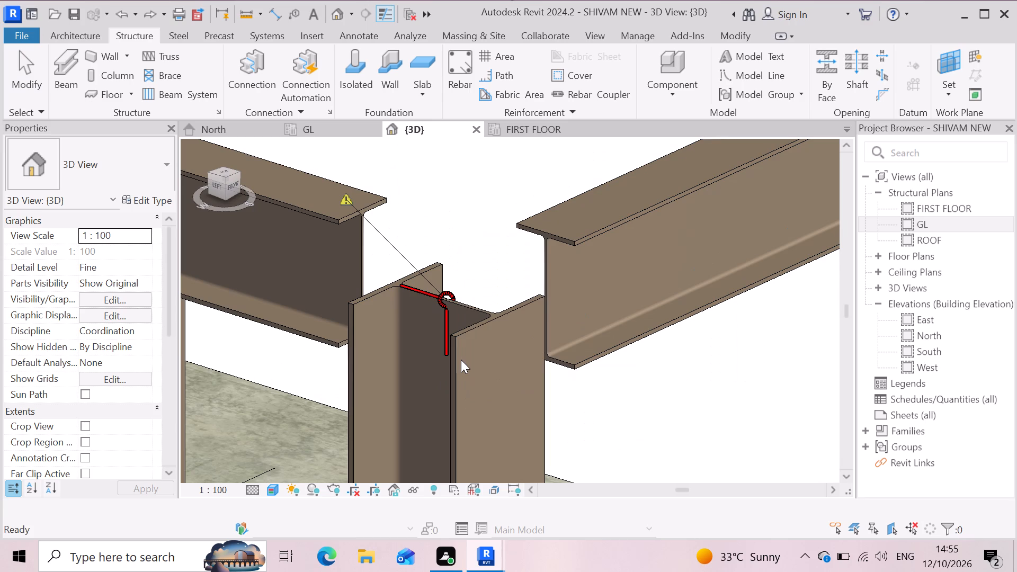
Examine the two UB305x165x40 beam ends and their position relative to the top of the corner column.
scroll(448, 360, "down", 4)
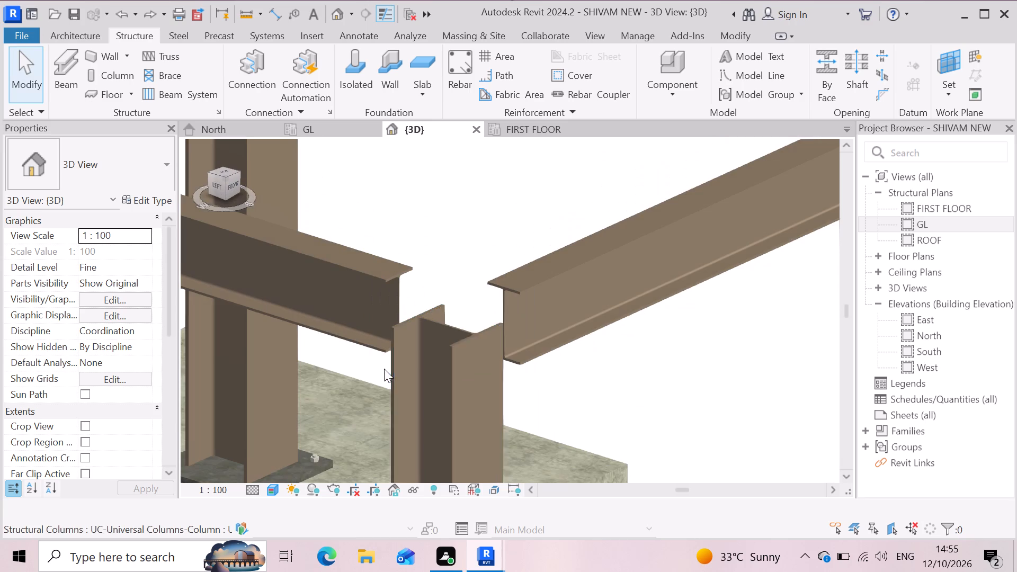
scroll(389, 373, "up", 6)
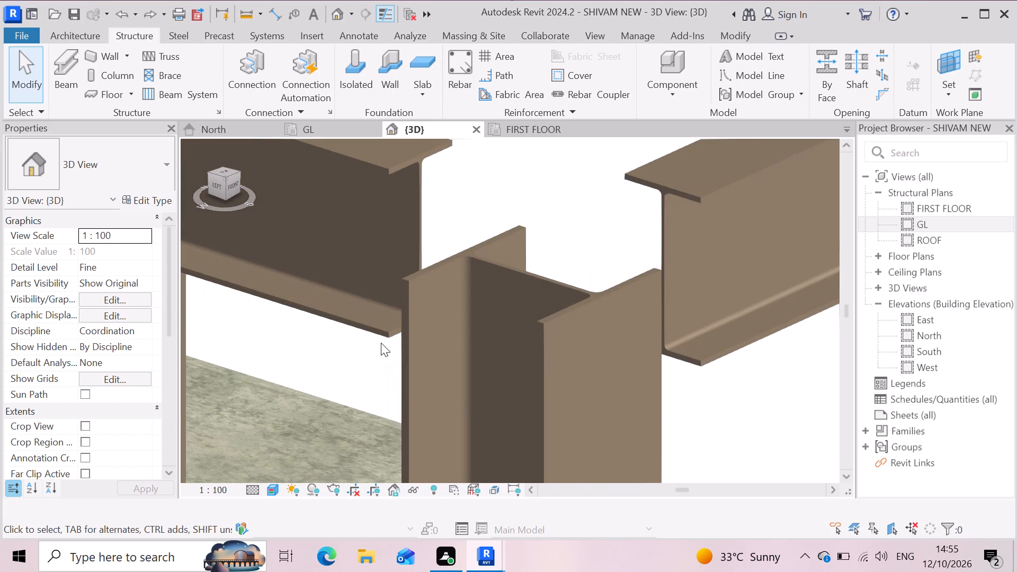
left_click(388, 333)
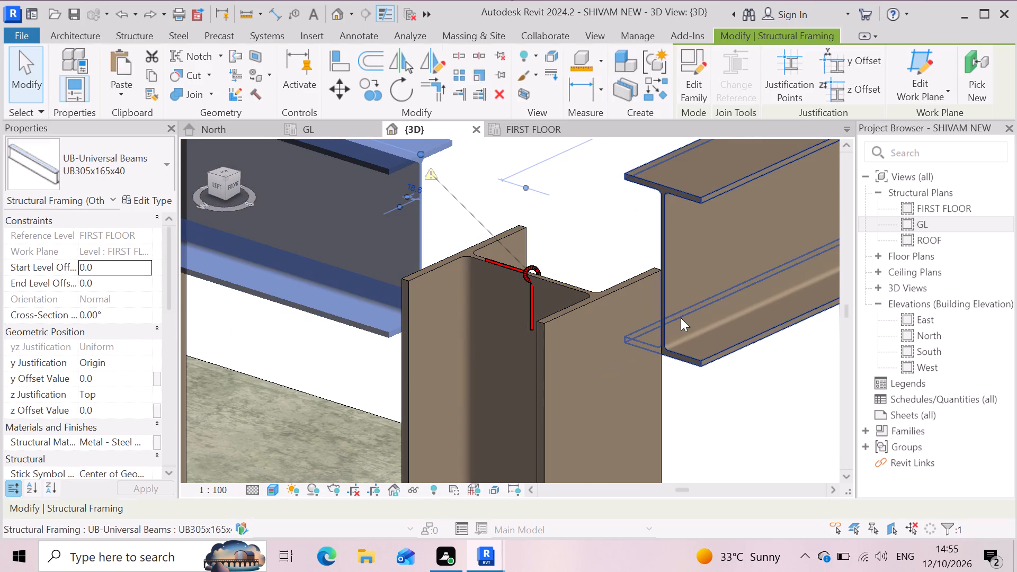
left_click(684, 312)
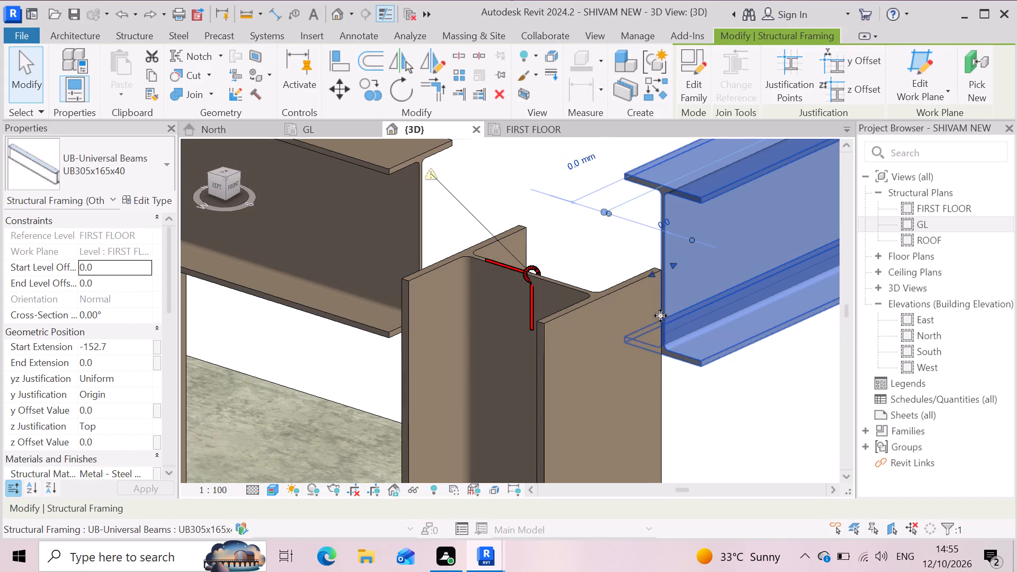
key("Escape")
scroll(601, 336, "down", 9)
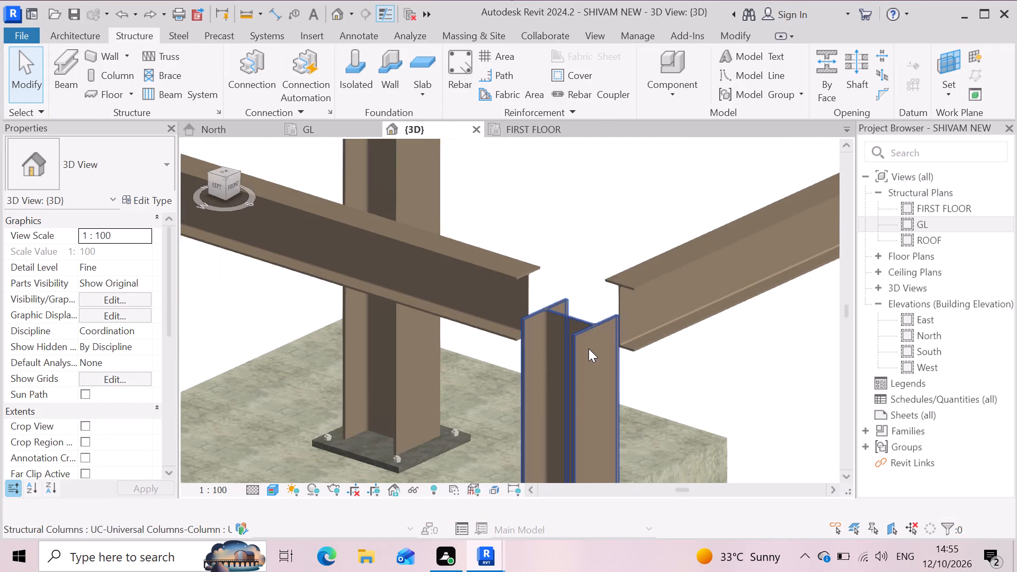
scroll(588, 348, "down", 5)
key("Escape")
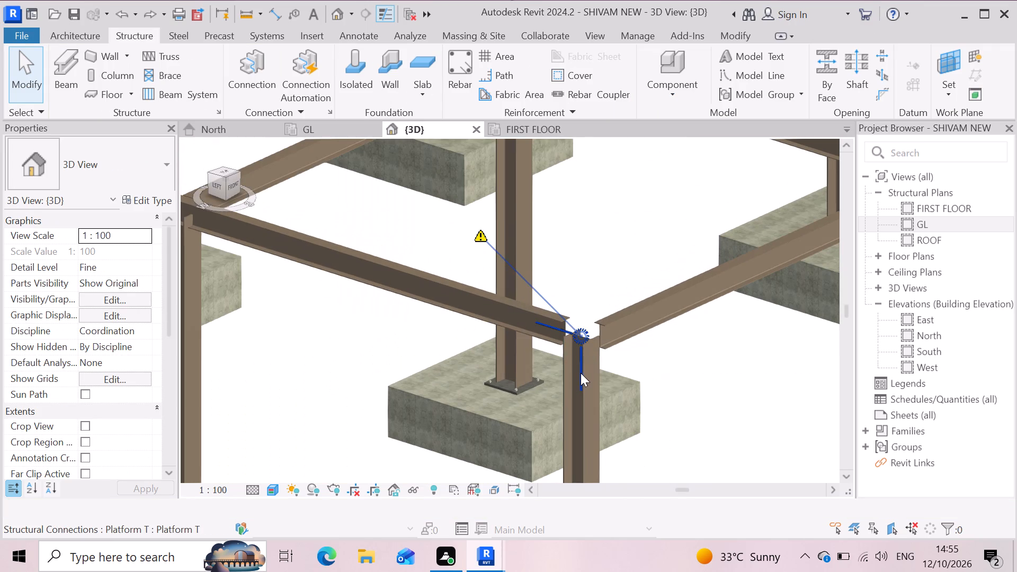
Delete the Platform T structural connection at the top of the corner column.
scroll(582, 361, "up", 3)
left_click(578, 321)
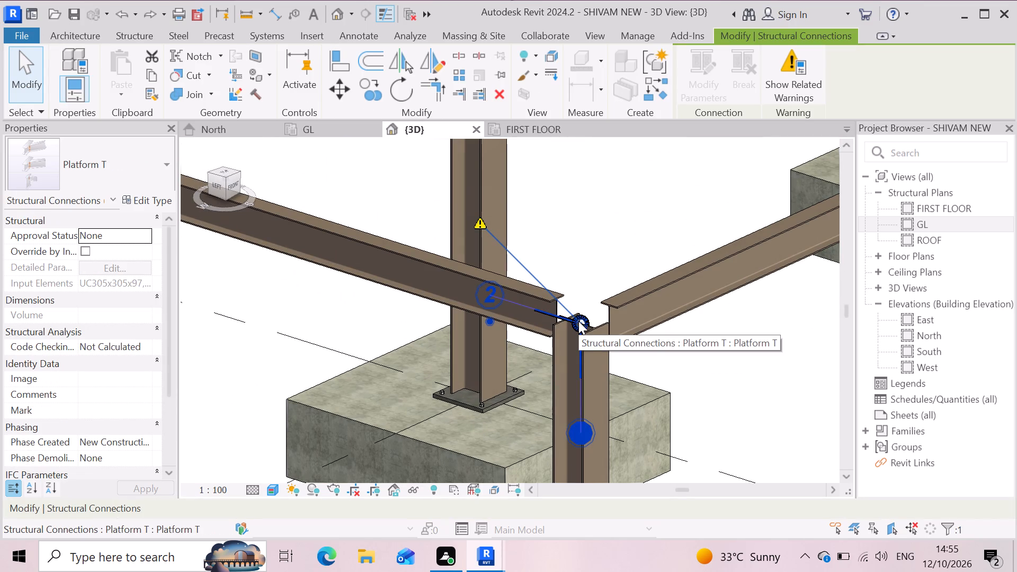
key("Delete")
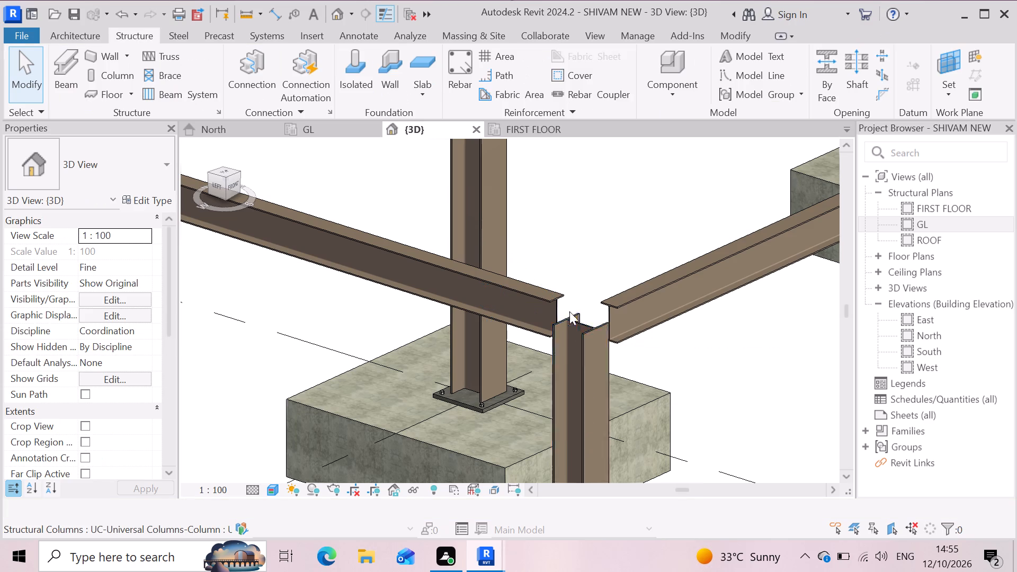
Examine the beam-to-column junctions along the continuous edge beam and the frame as a whole.
scroll(502, 354, "down", 14)
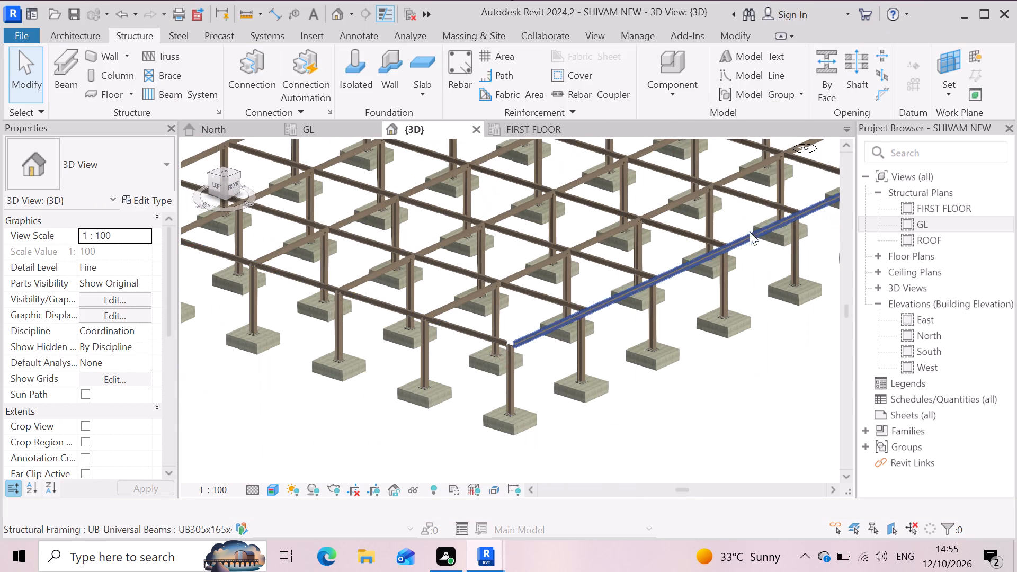
scroll(736, 223, "up", 2)
scroll(692, 266, "up", 4)
scroll(651, 309, "up", 4)
scroll(593, 319, "up", 3)
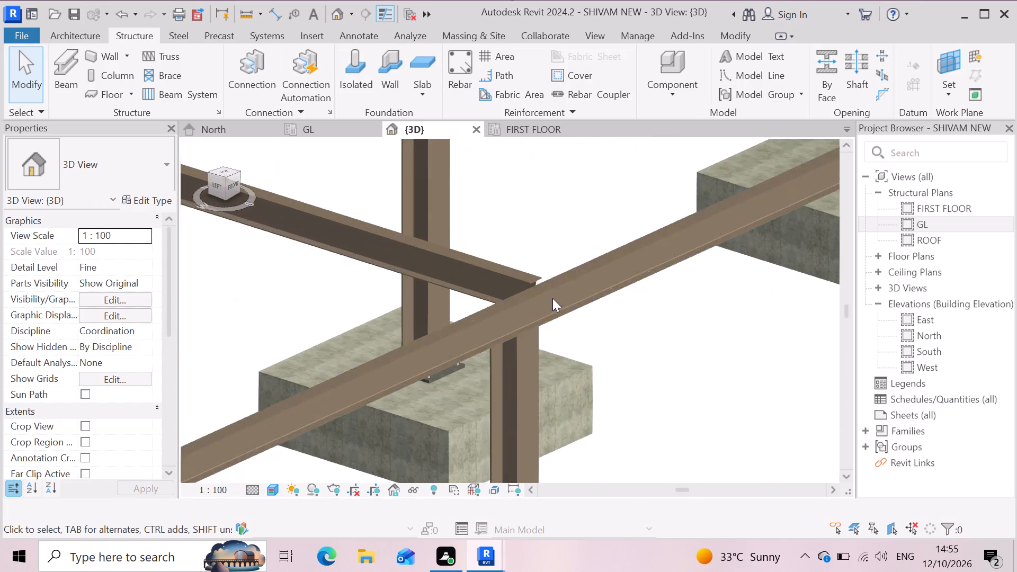
scroll(550, 296, "up", 4)
scroll(507, 312, "up", 3)
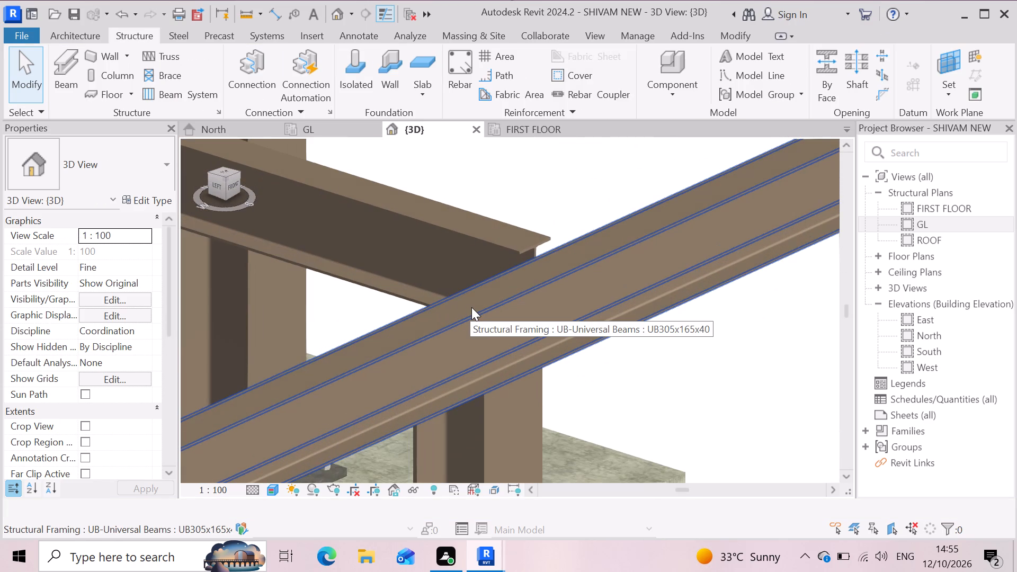
scroll(474, 302, "down", 13)
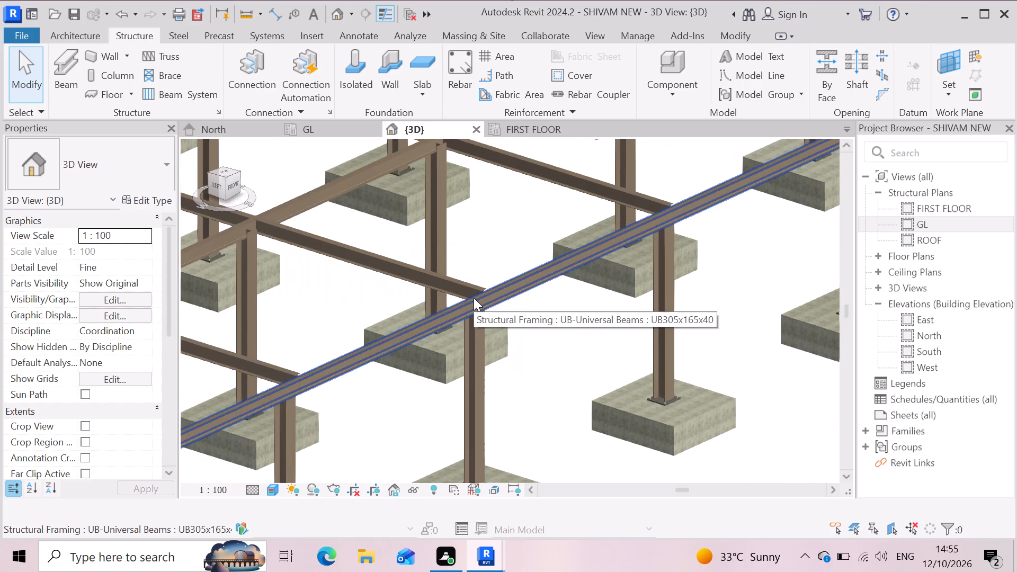
scroll(717, 201, "up", 3)
scroll(655, 215, "up", 4)
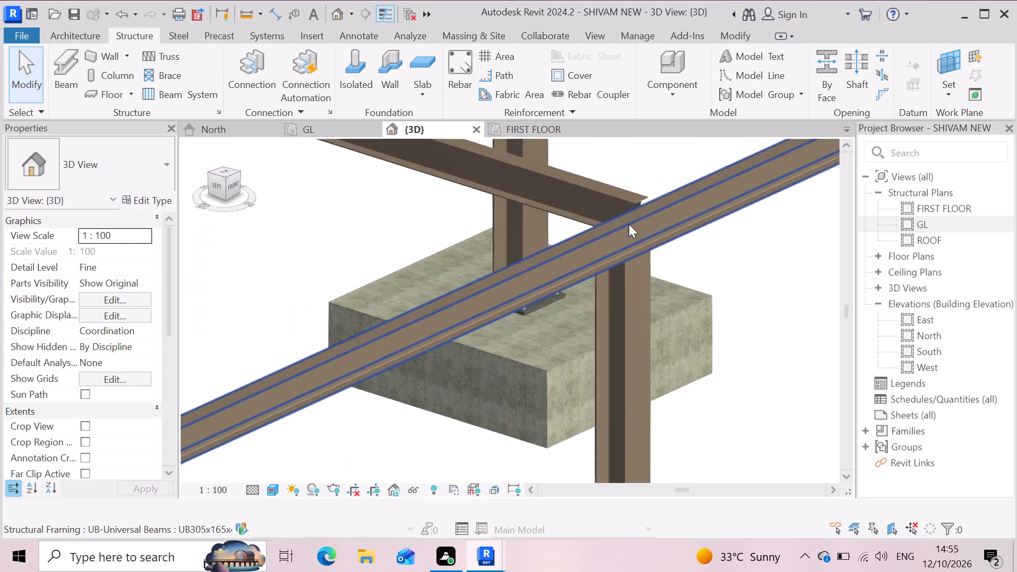
scroll(619, 227, "up", 2)
scroll(643, 272, "down", 19)
scroll(532, 328, "down", 3)
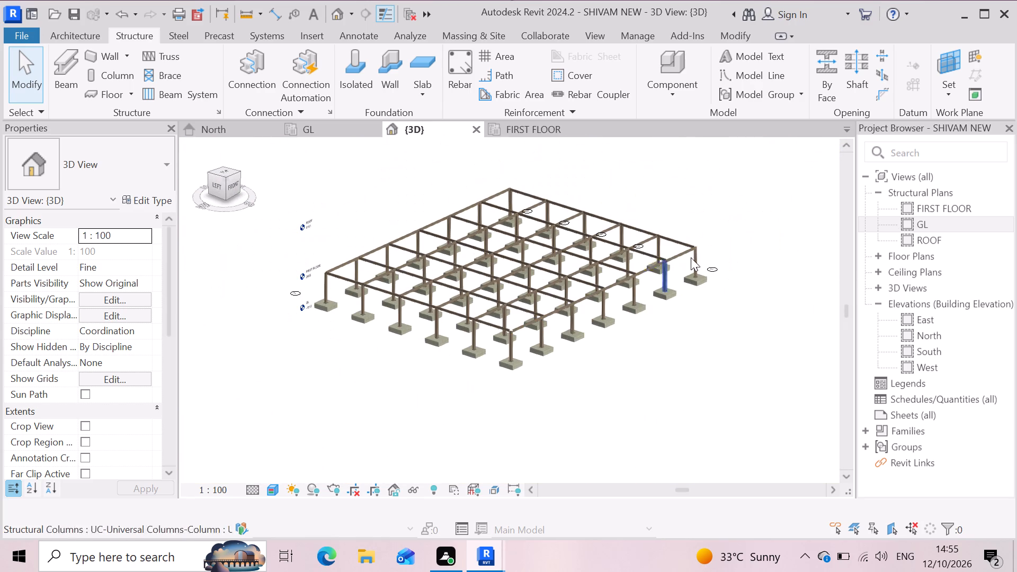
Examine the beam and column joint at the far corner of the frame near grid 1.
scroll(711, 236, "up", 16)
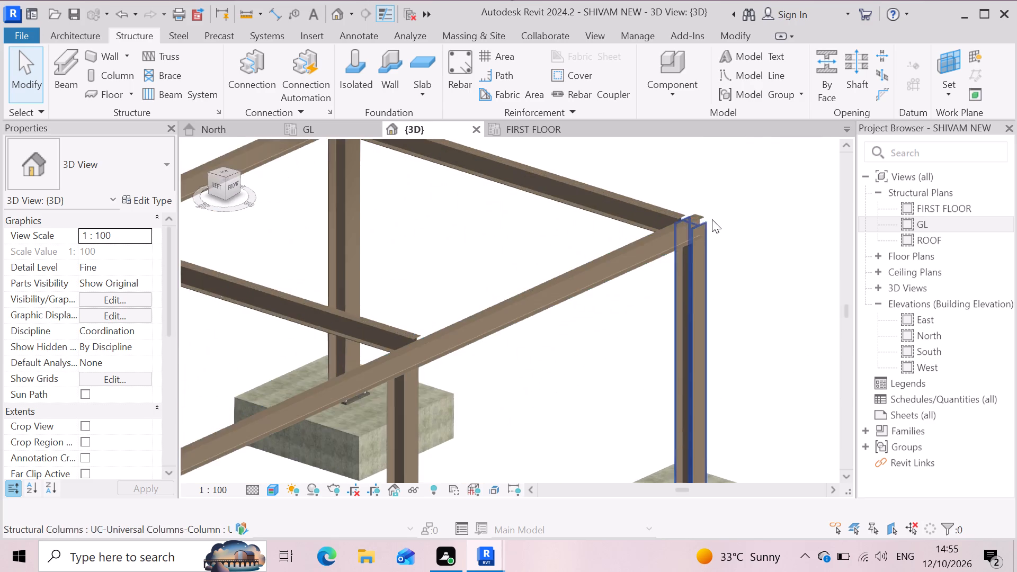
scroll(713, 219, "up", 7)
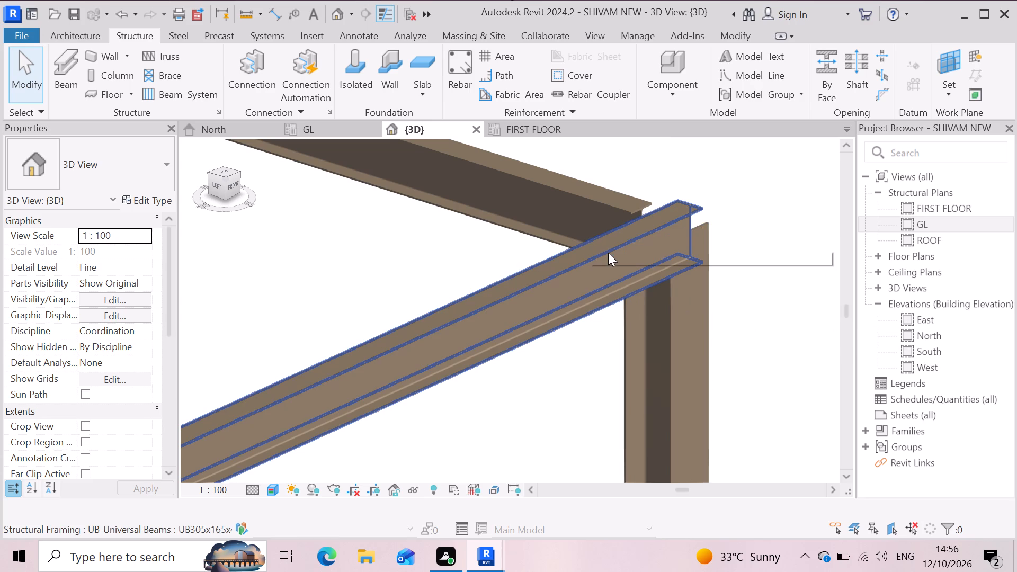
scroll(608, 253, "down", 12)
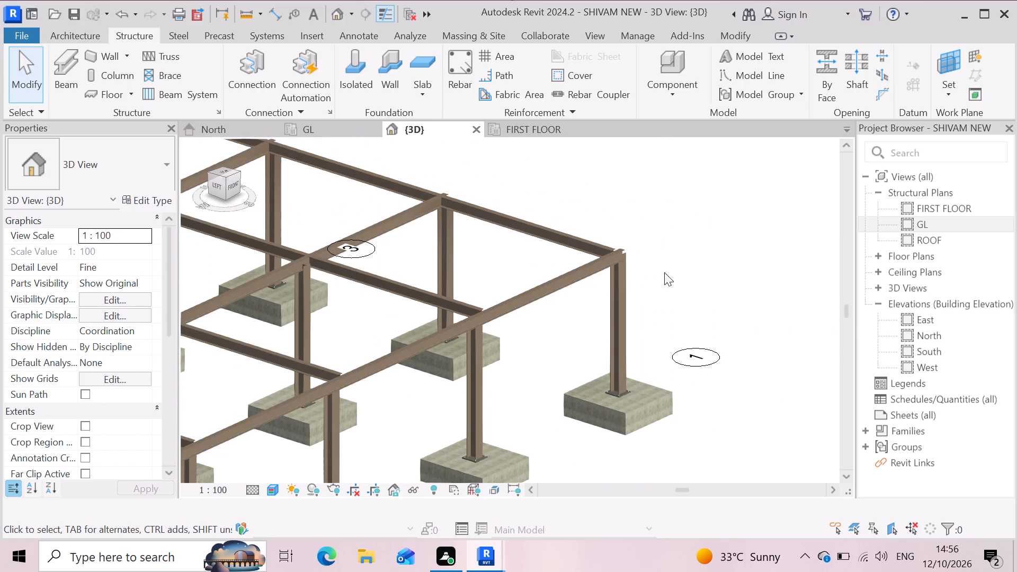
scroll(737, 262, "down", 4)
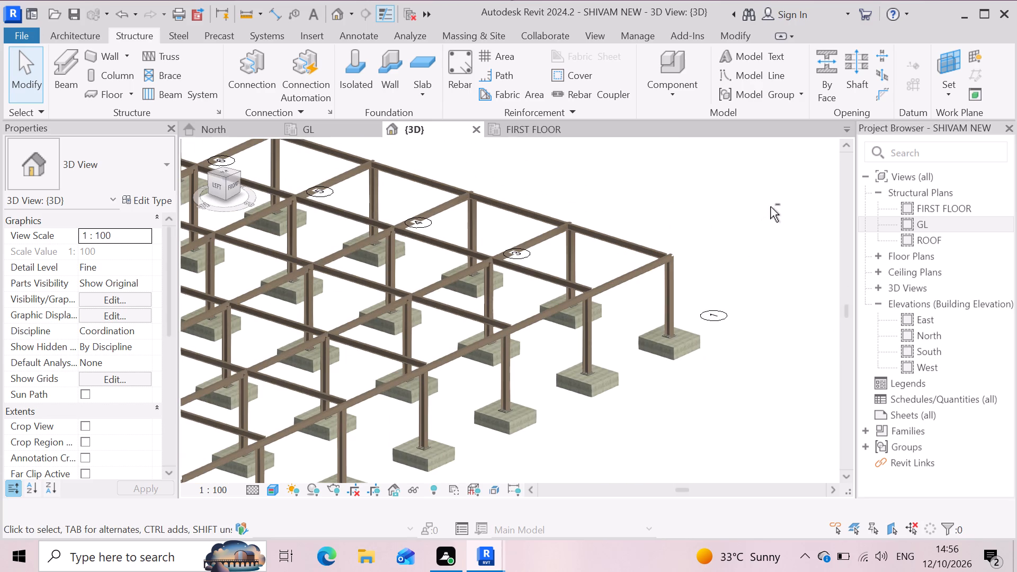
Examine the grid 1 corner joint from the outer side, checking both beam ends against the column top.
middle_click_drag(780, 212, 621, 371, "shift")
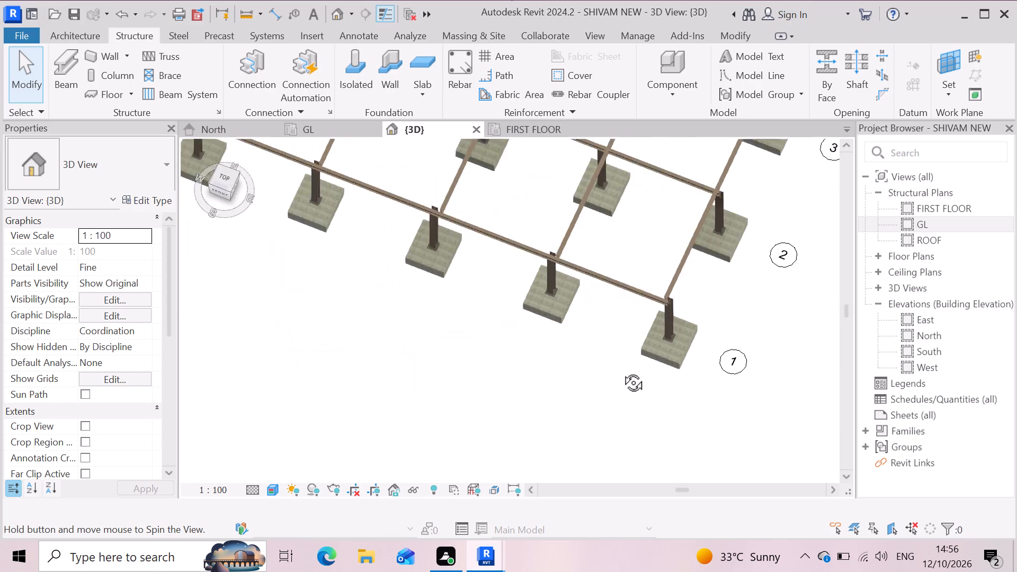
middle_click_drag(621, 371, 523, 319, "shift")
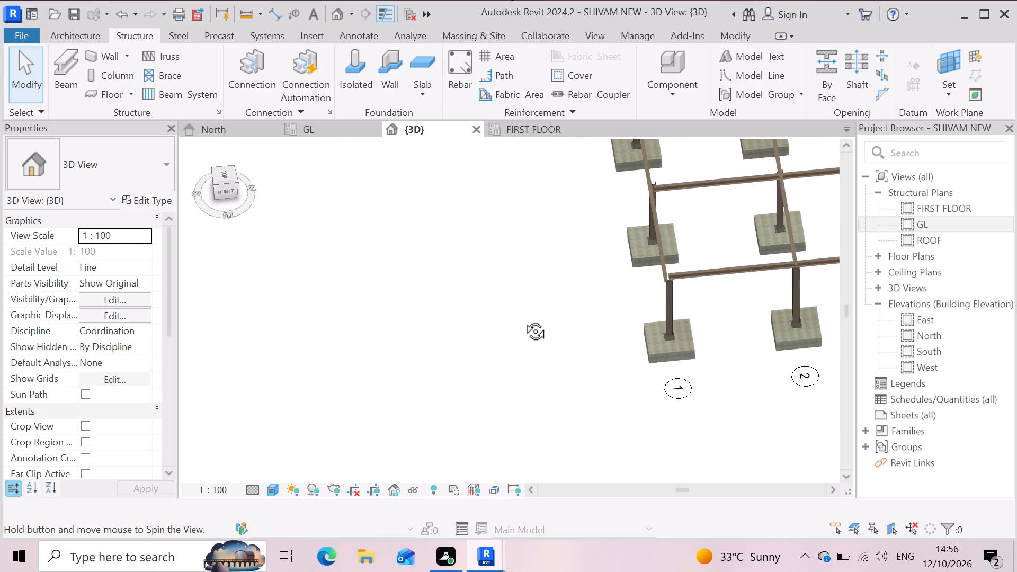
middle_click_drag(523, 319, 520, 339, "shift")
scroll(719, 283, "up", 3)
scroll(673, 296, "up", 3)
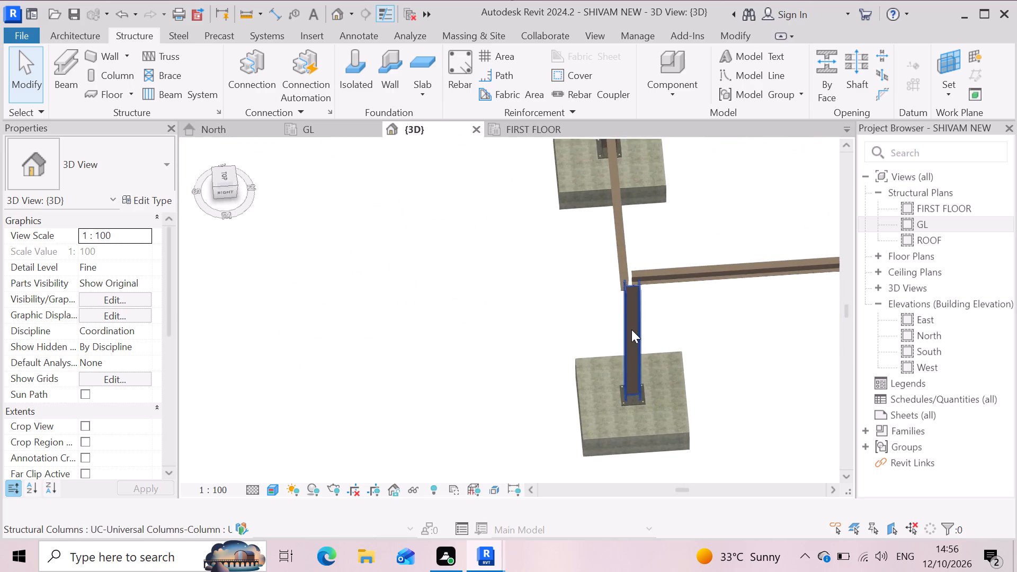
scroll(631, 329, "up", 6)
scroll(532, 317, "down", 4)
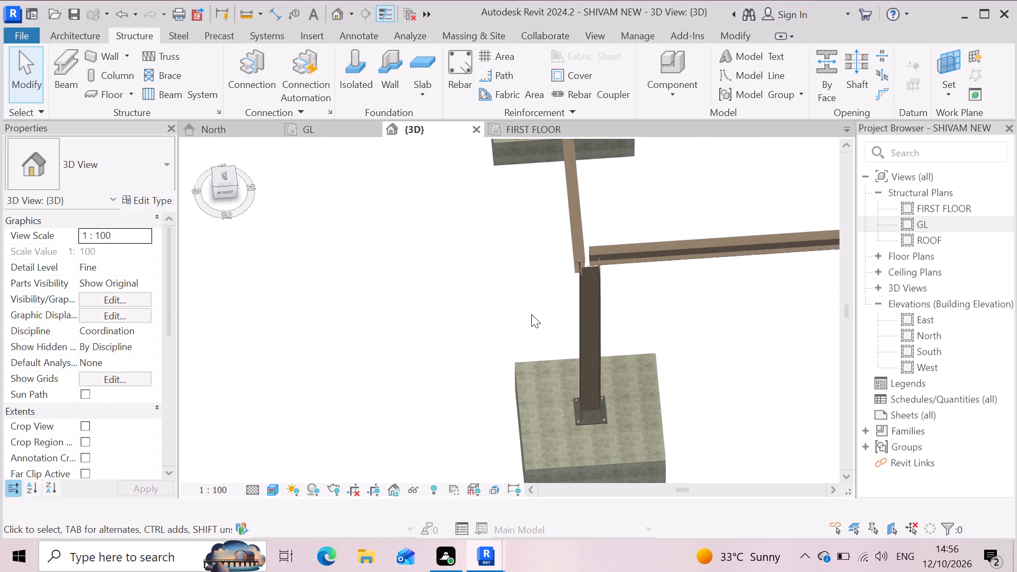
scroll(531, 314, "down", 4)
scroll(548, 309, "up", 9)
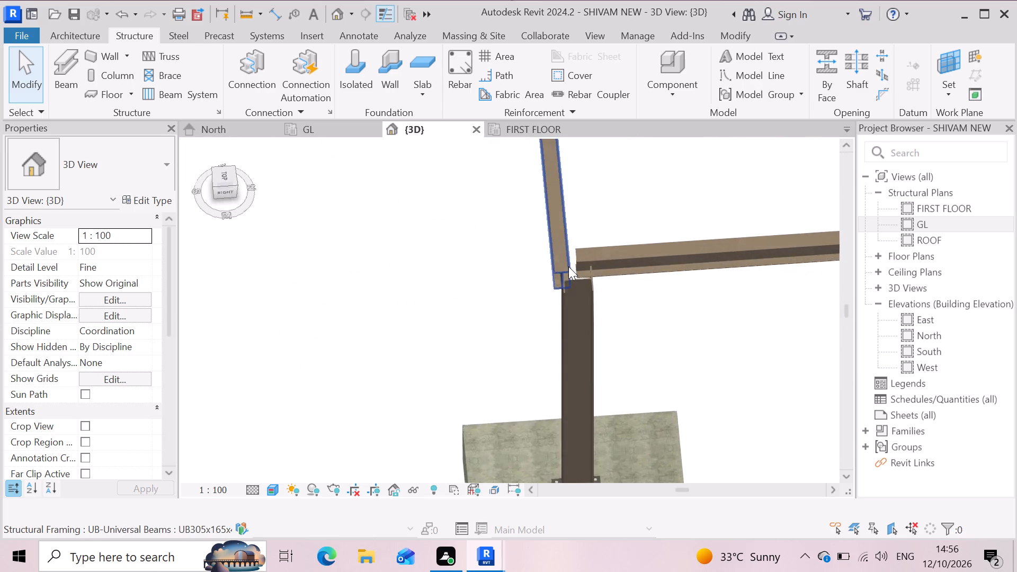
scroll(568, 266, "up", 4)
scroll(590, 342, "up", 3)
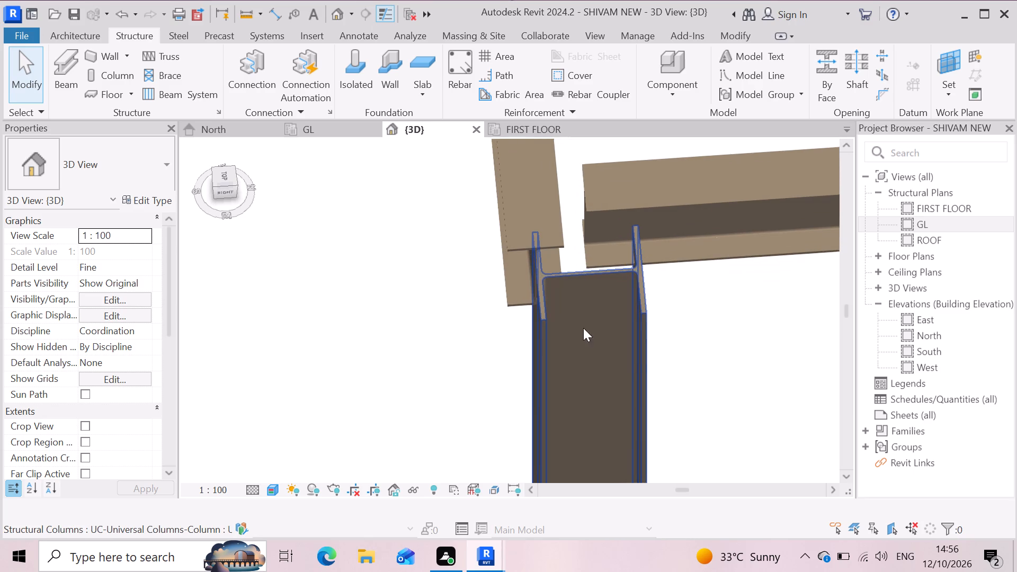
scroll(583, 294, "up", 3)
scroll(583, 298, "down", 6)
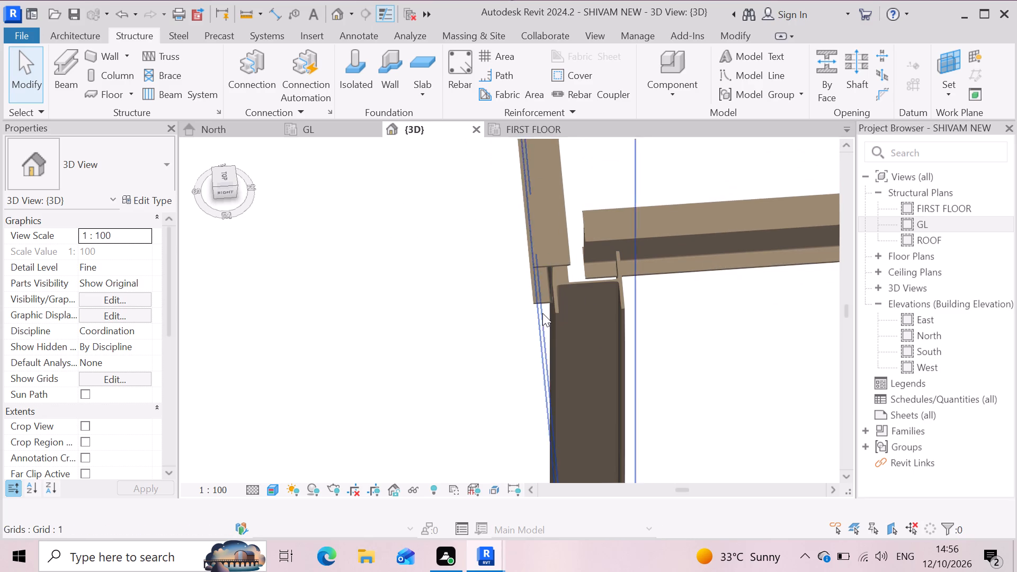
scroll(542, 313, "down", 7)
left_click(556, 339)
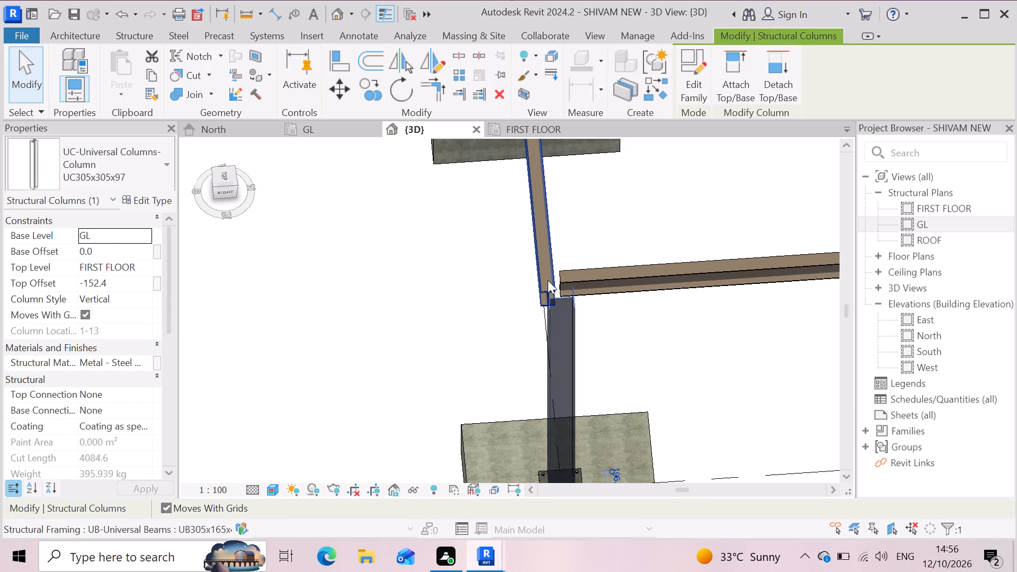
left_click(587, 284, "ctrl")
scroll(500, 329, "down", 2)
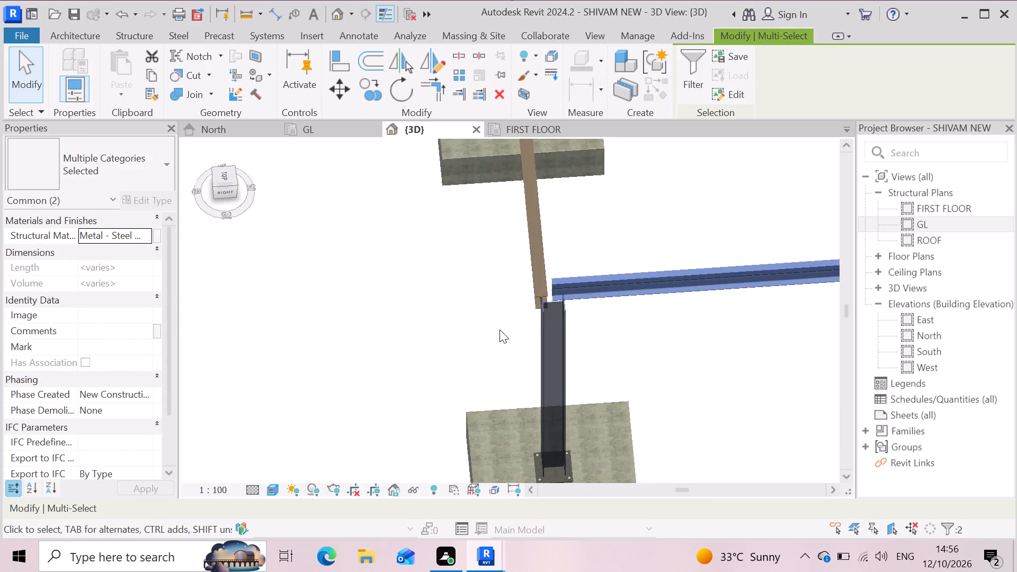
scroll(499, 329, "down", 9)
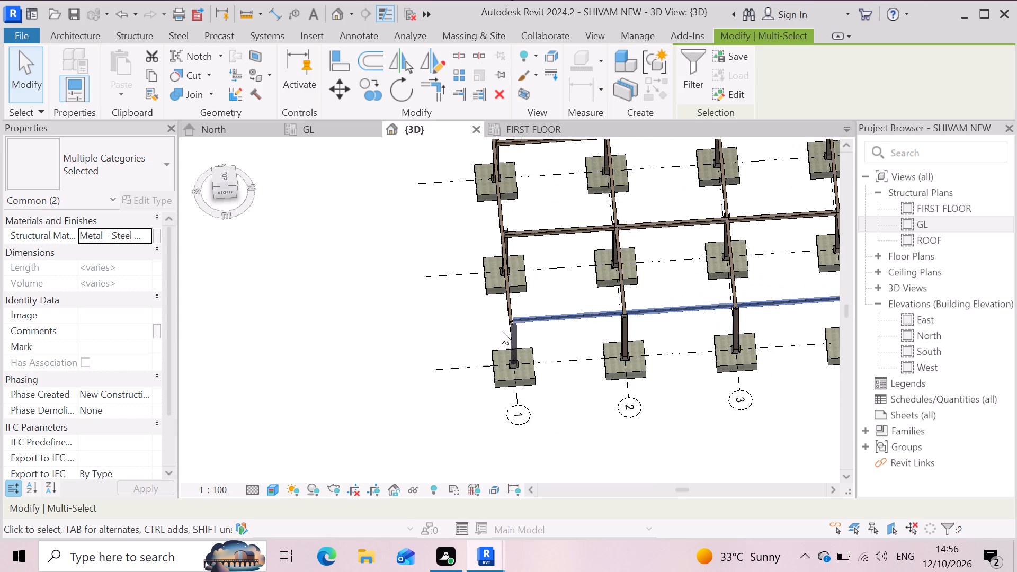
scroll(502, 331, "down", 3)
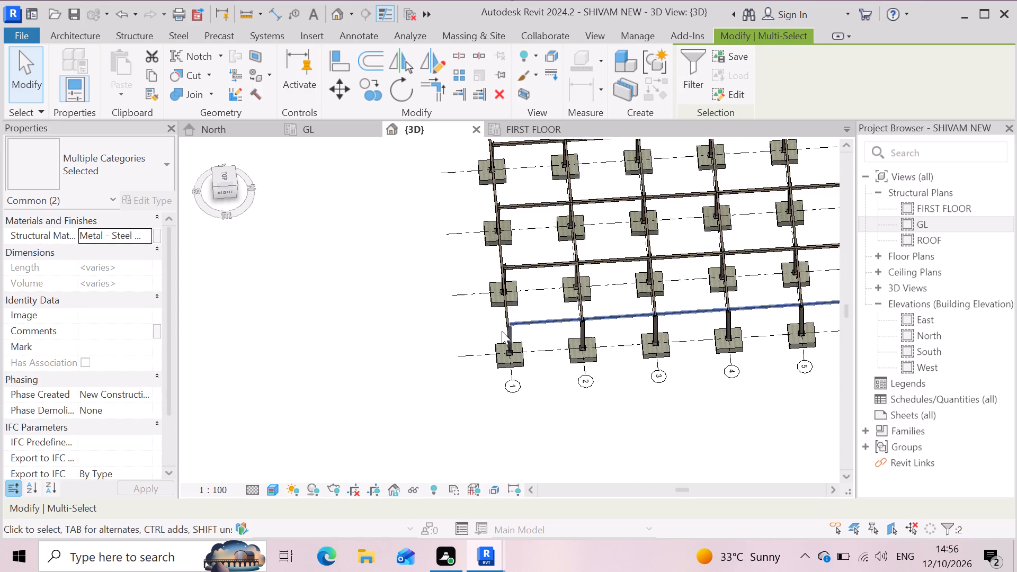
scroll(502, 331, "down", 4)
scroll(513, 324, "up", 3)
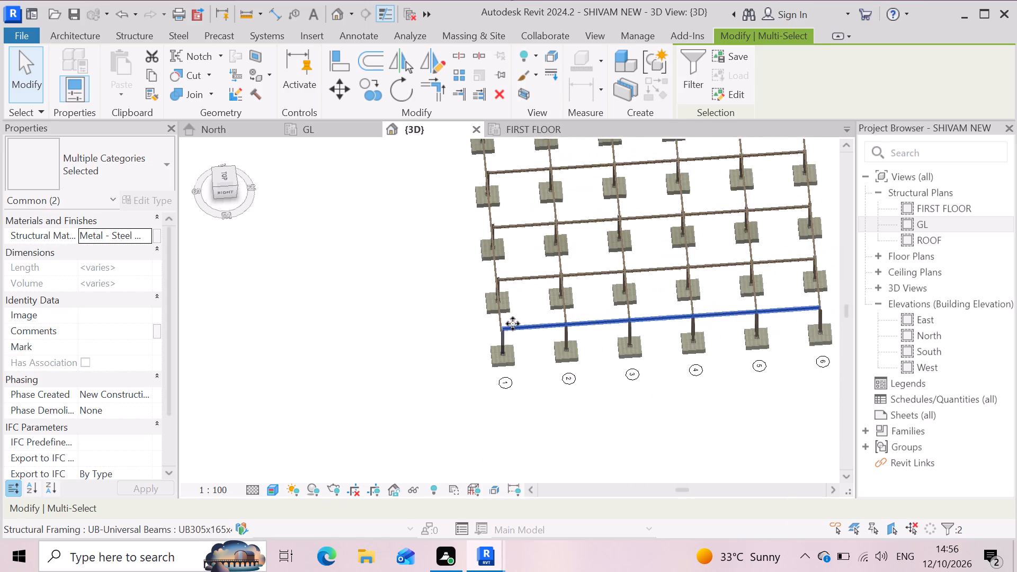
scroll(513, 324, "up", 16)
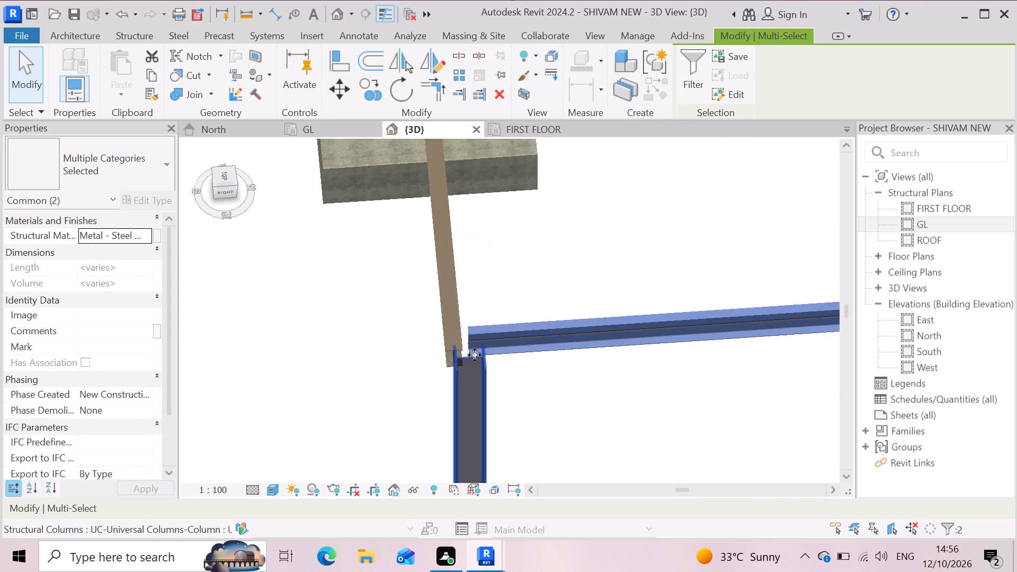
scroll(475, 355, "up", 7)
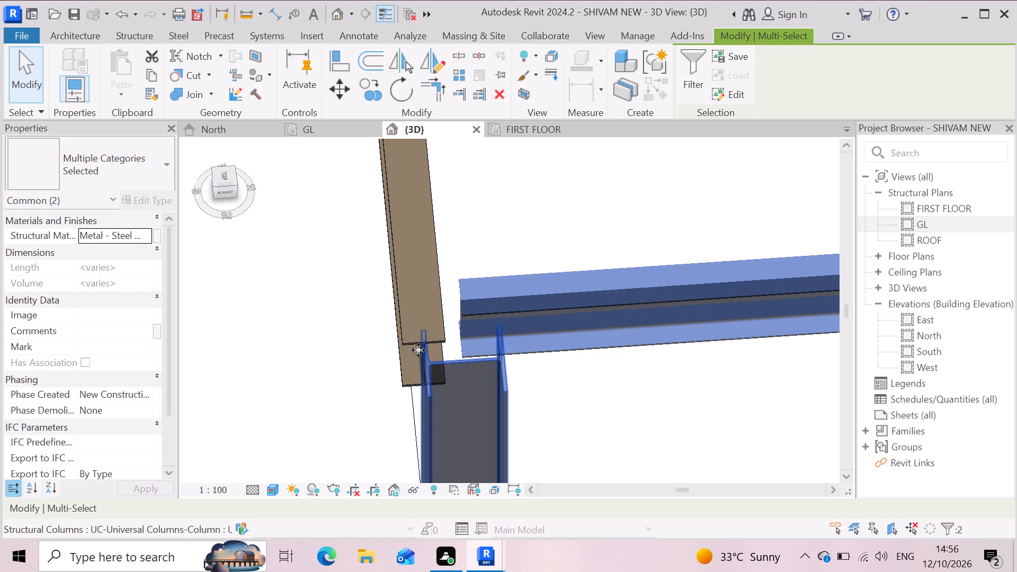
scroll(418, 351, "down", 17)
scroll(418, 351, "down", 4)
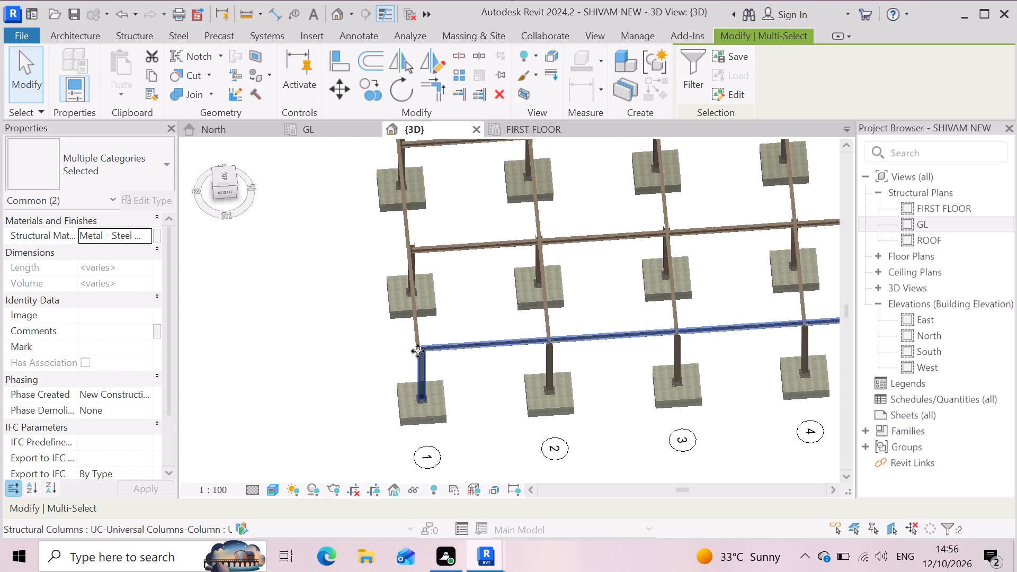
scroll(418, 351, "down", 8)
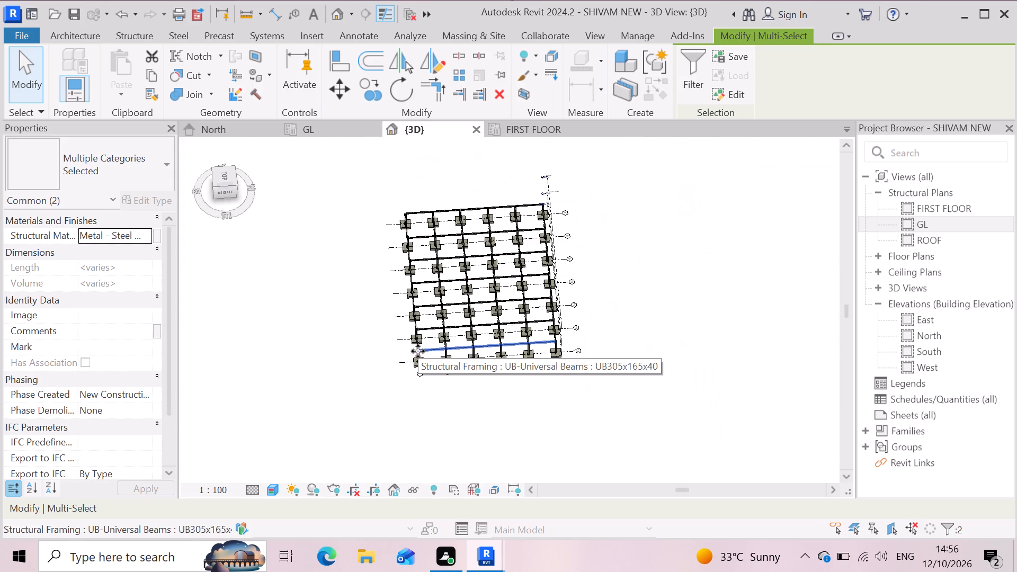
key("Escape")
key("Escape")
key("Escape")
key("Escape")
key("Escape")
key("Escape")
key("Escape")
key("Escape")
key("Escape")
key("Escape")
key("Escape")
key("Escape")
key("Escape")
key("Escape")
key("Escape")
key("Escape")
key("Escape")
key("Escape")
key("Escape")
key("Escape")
Delete all UB305x165x40 first-floor beams visible in the 3D view, starting from the front edge beam.
scroll(484, 405, "up", 1)
middle_click_drag(490, 410, 492, 412)
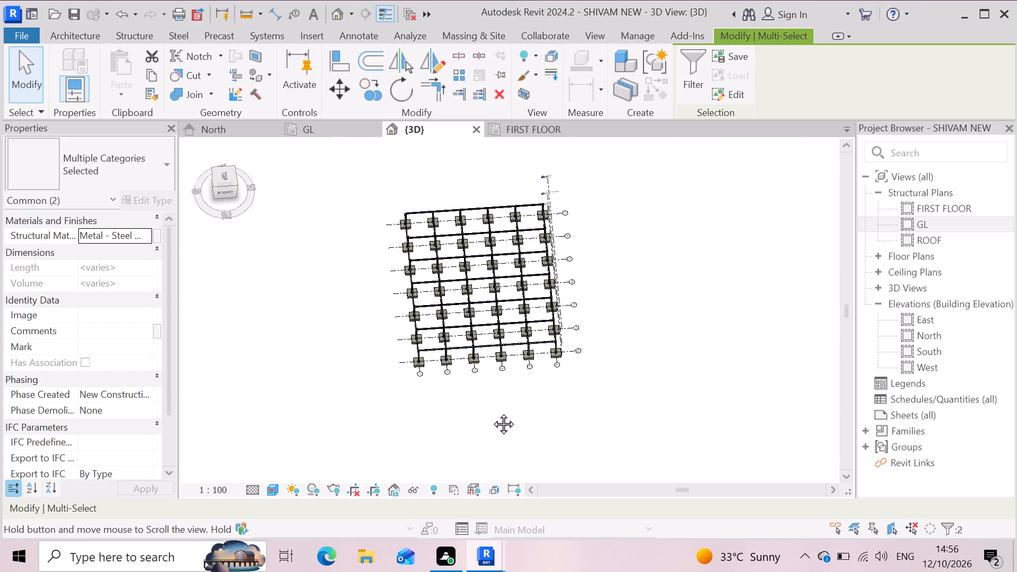
middle_click_drag(492, 412, 530, 384)
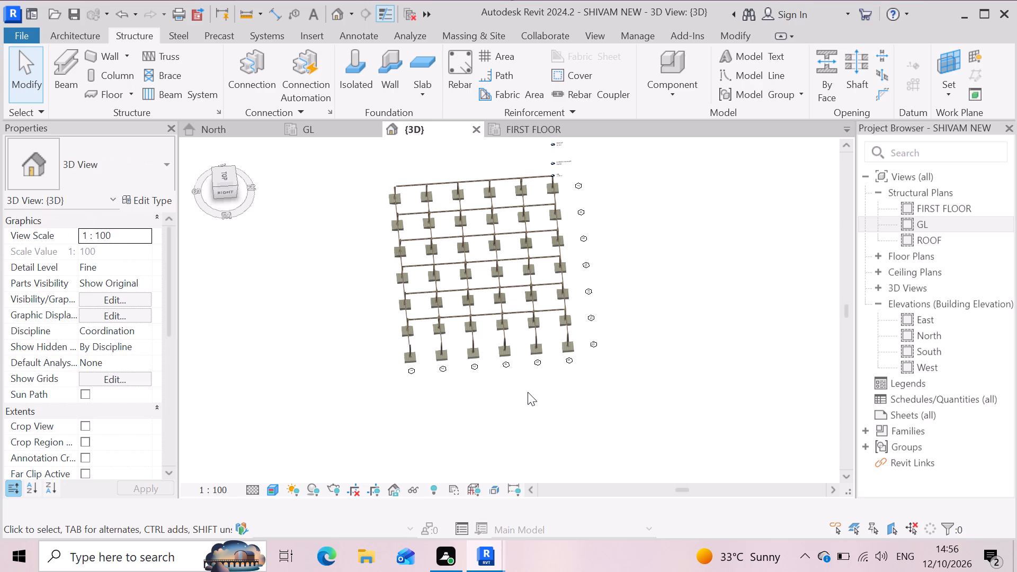
middle_click_drag(528, 392, 611, 264, "shift")
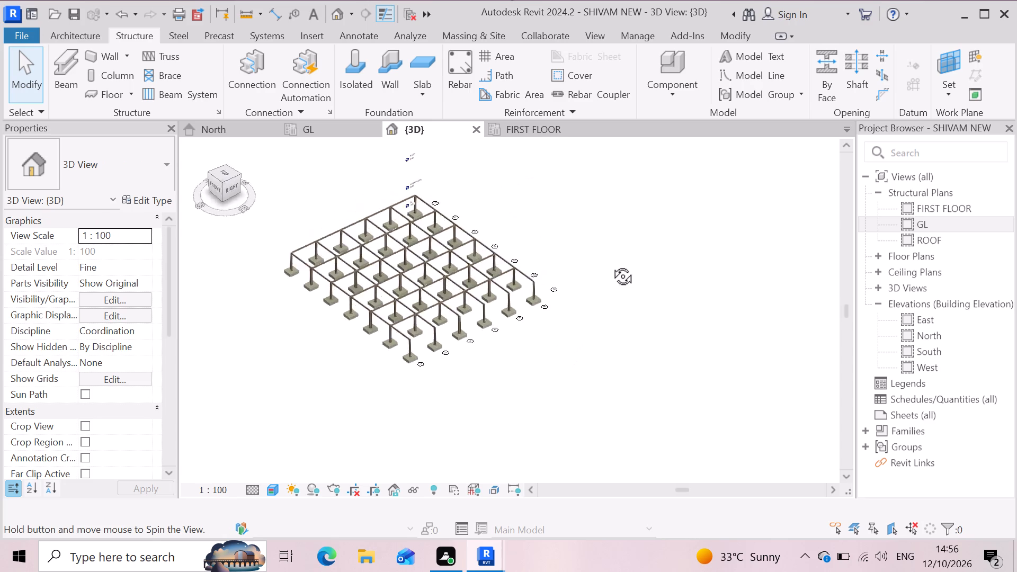
middle_click_drag(611, 264, 648, 247, "shift")
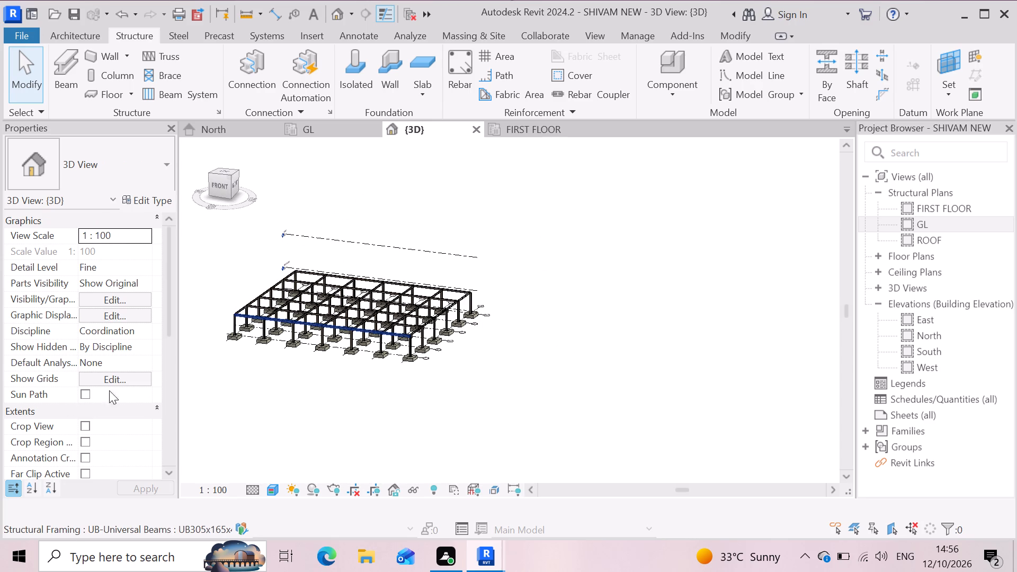
scroll(213, 339, "up", 3)
scroll(254, 308, "up", 7)
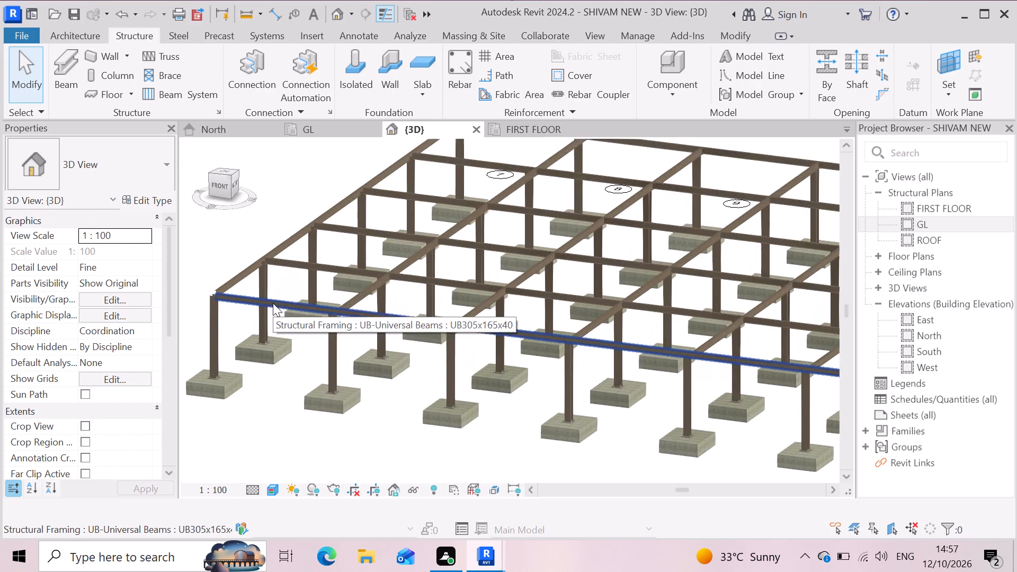
scroll(273, 303, "up", 3)
scroll(195, 311, "up", 5)
scroll(364, 333, "down", 4)
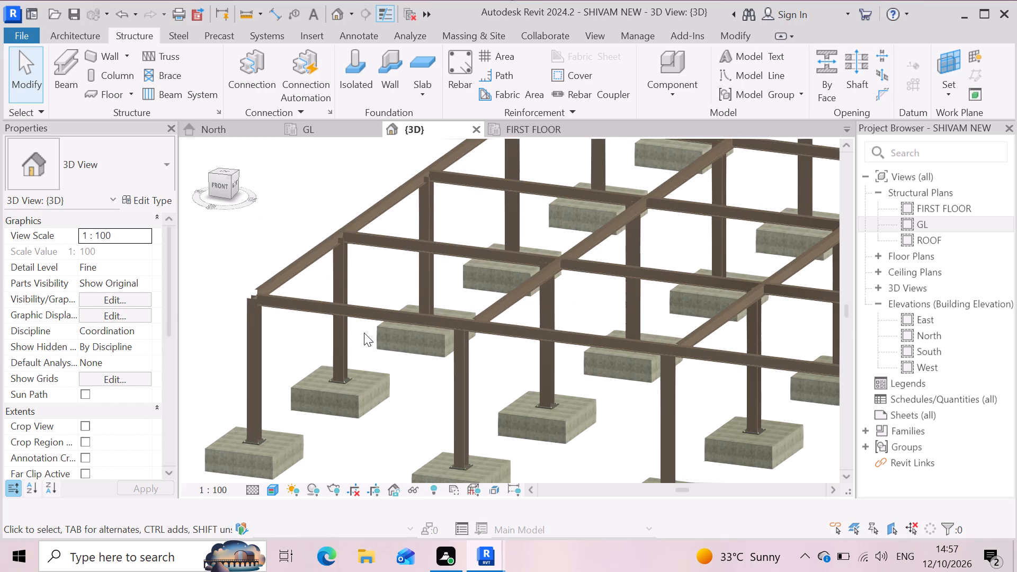
scroll(364, 333, "down", 2)
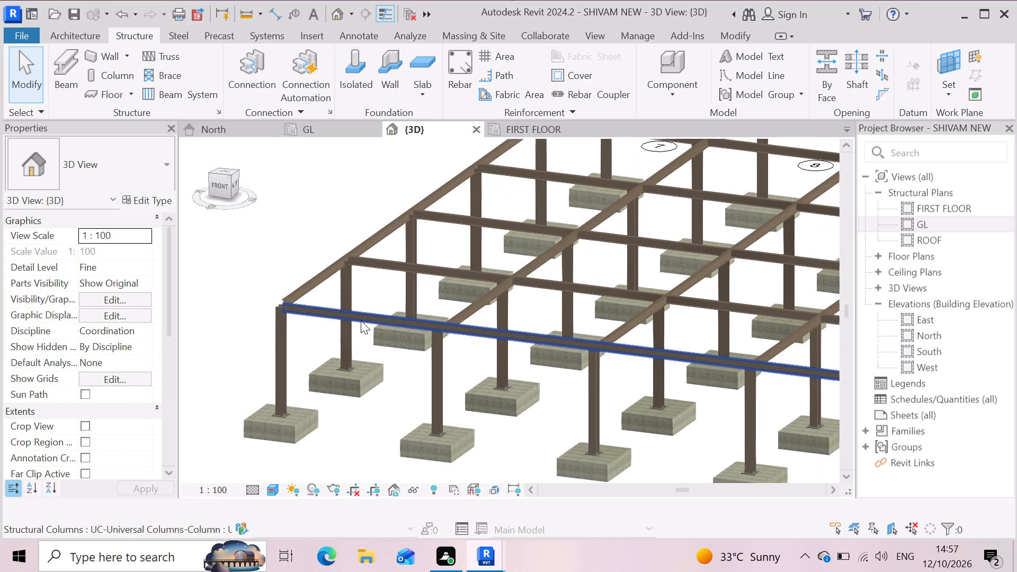
left_click(361, 320)
scroll(338, 367, "down", 4)
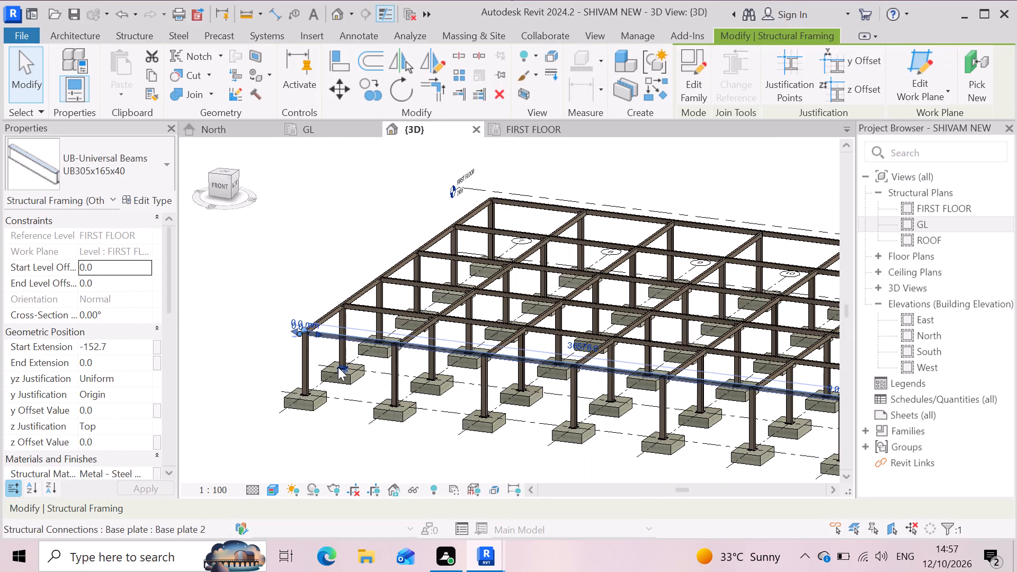
scroll(338, 367, "down", 6)
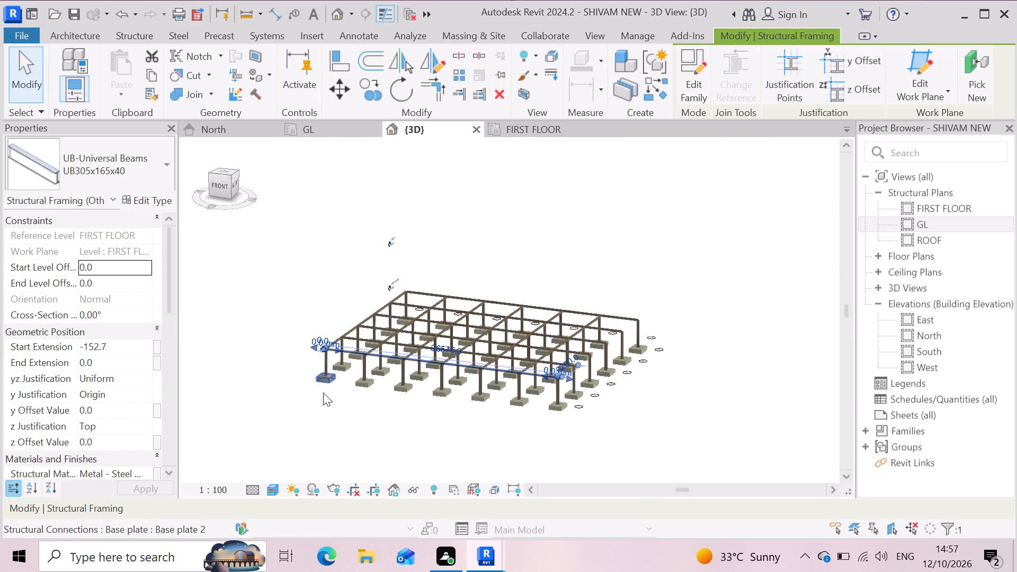
right_click(309, 410)
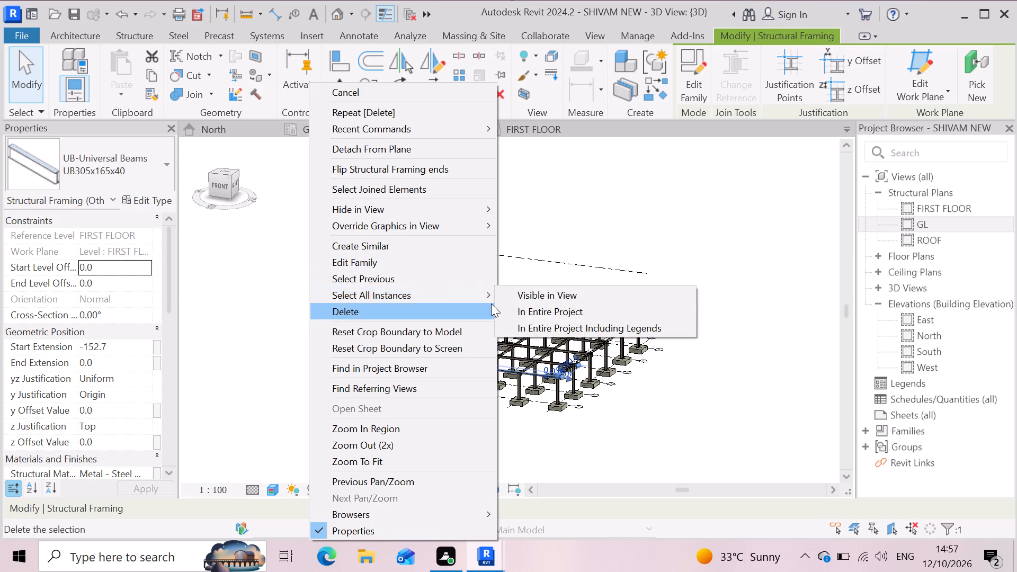
left_click(552, 294)
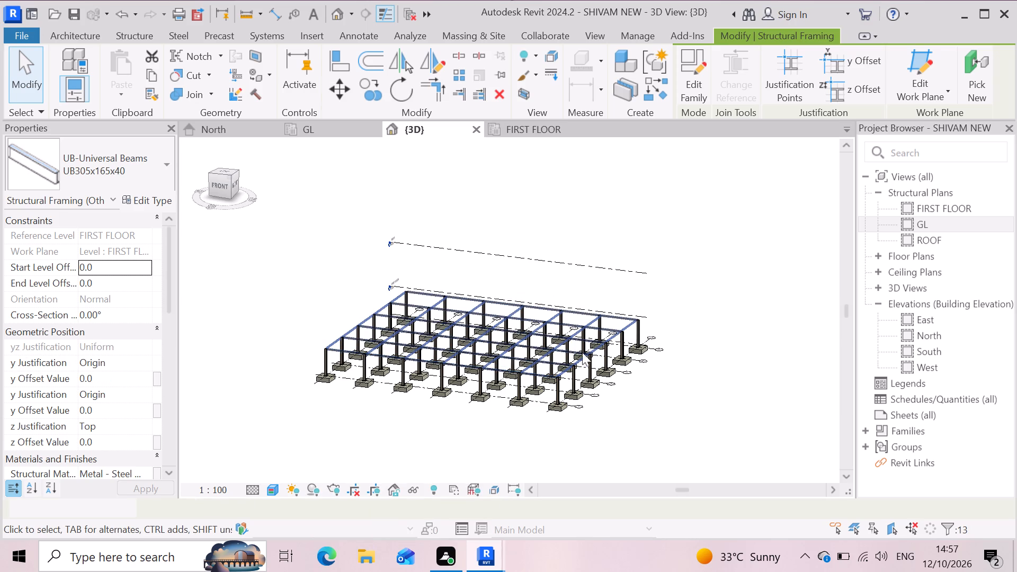
scroll(532, 405, "up", 5)
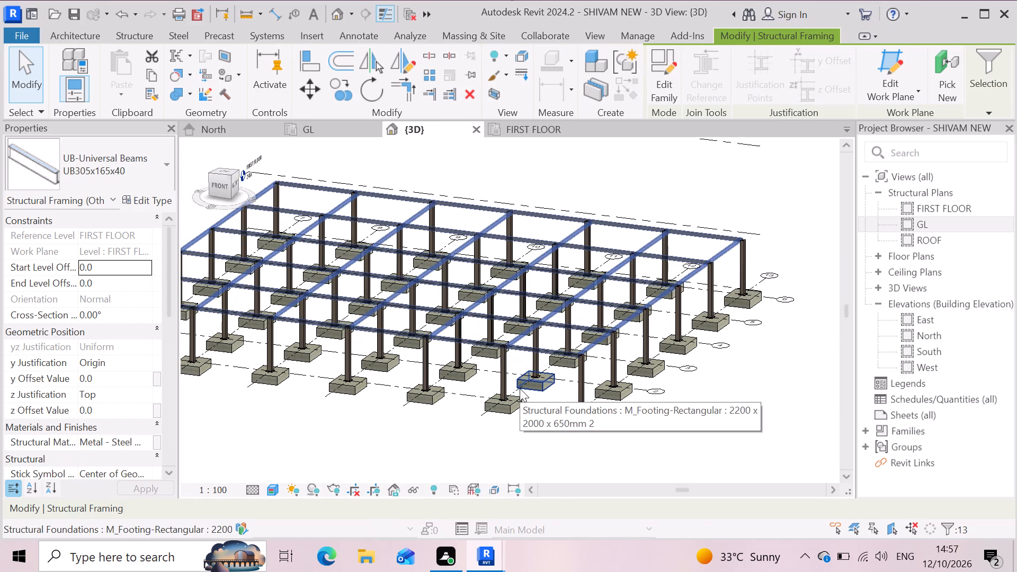
key("Delete")
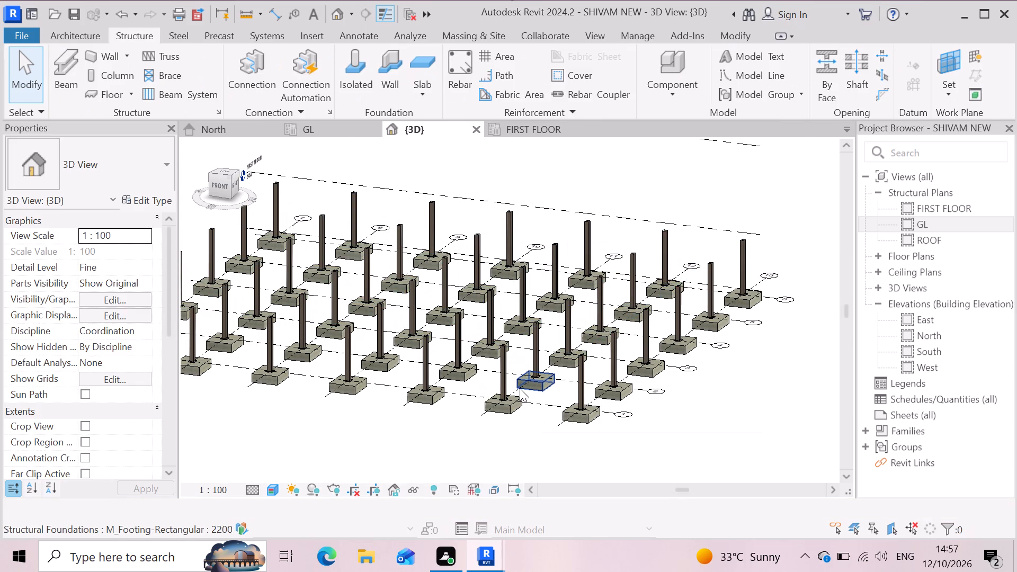
Switch to the FIRST FLOOR structural plan with the whole column grid in view.
scroll(573, 308, "down", 4)
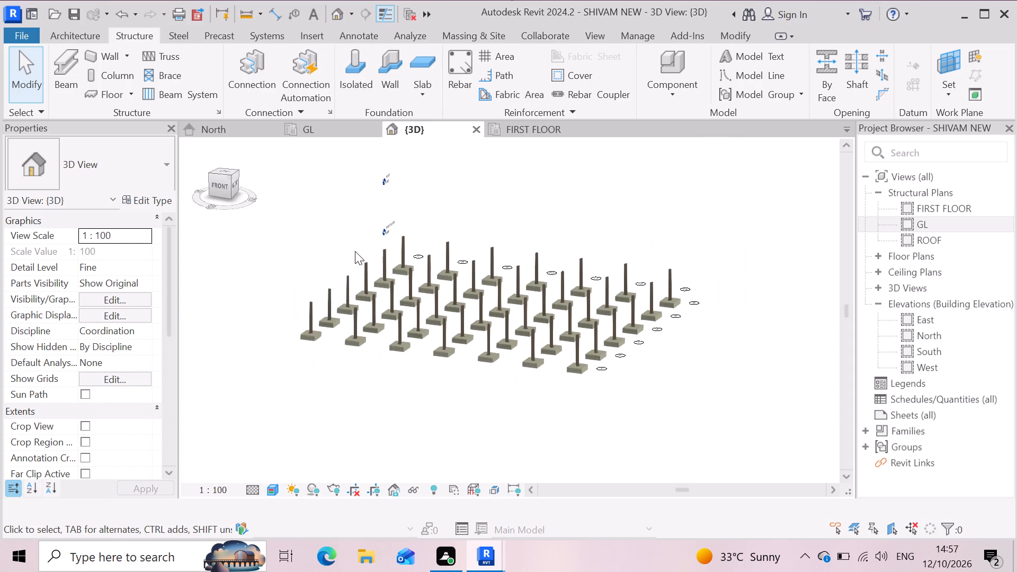
scroll(355, 251, "up", 3)
scroll(387, 395, "up", 4)
scroll(426, 373, "down", 4)
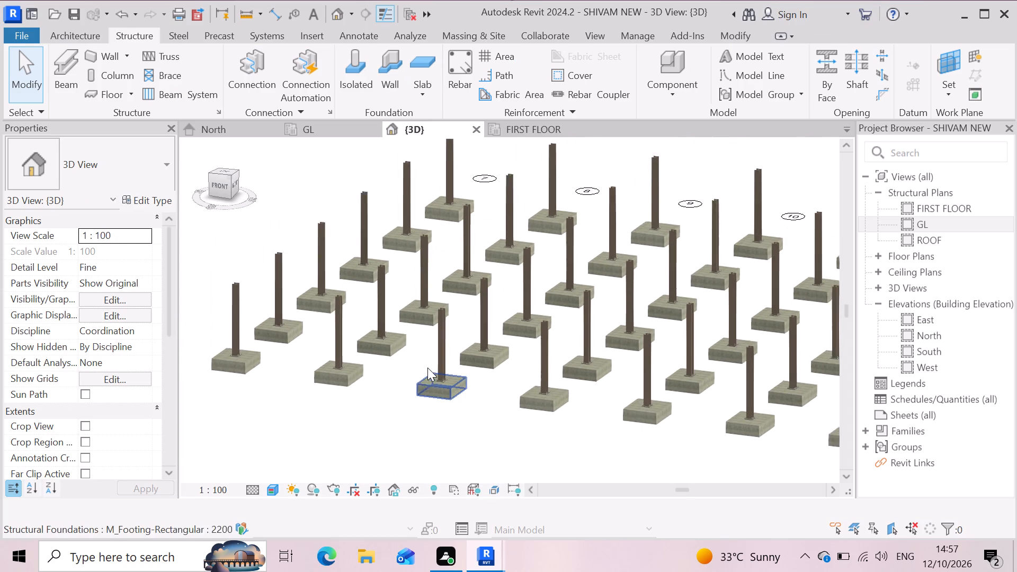
scroll(427, 368, "down", 1)
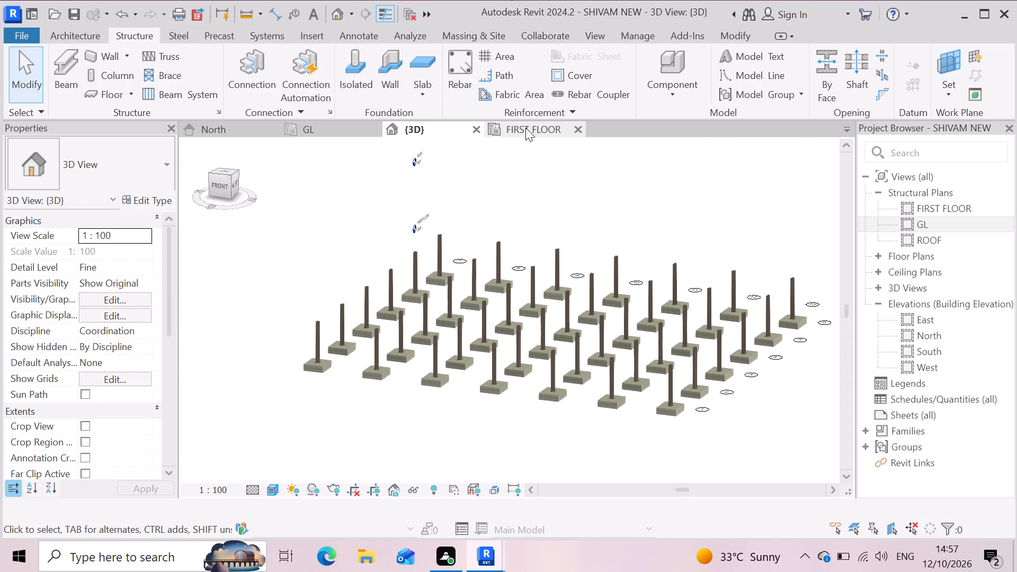
double_click(527, 127)
scroll(699, 376, "up", 2)
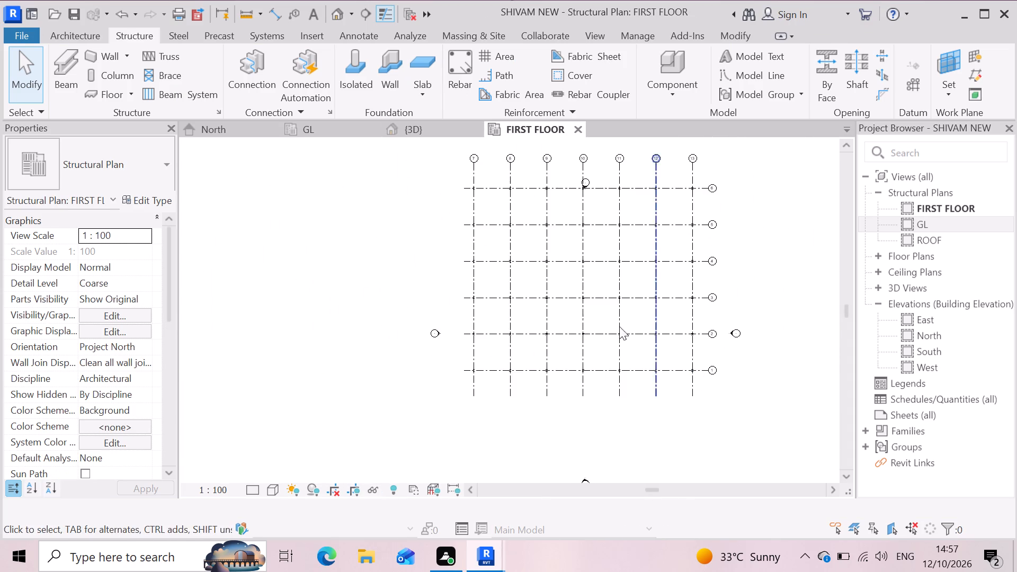
scroll(548, 378, "down", 2)
scroll(516, 241, "up", 2)
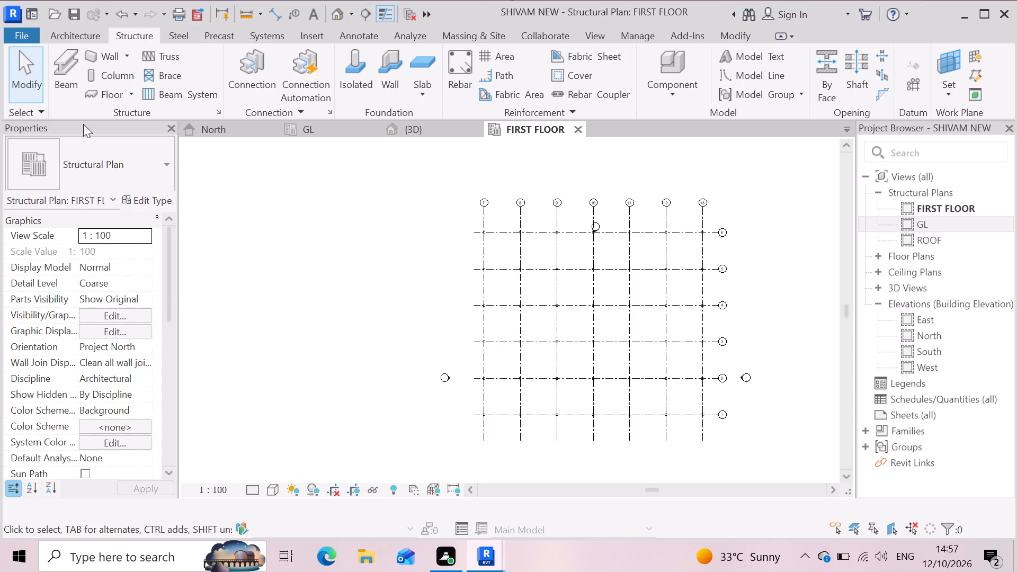
Place a UB305x165x40 beam on the FIRST FLOOR level along grid 6, from grid 7 to grid 13.
left_click(63, 82)
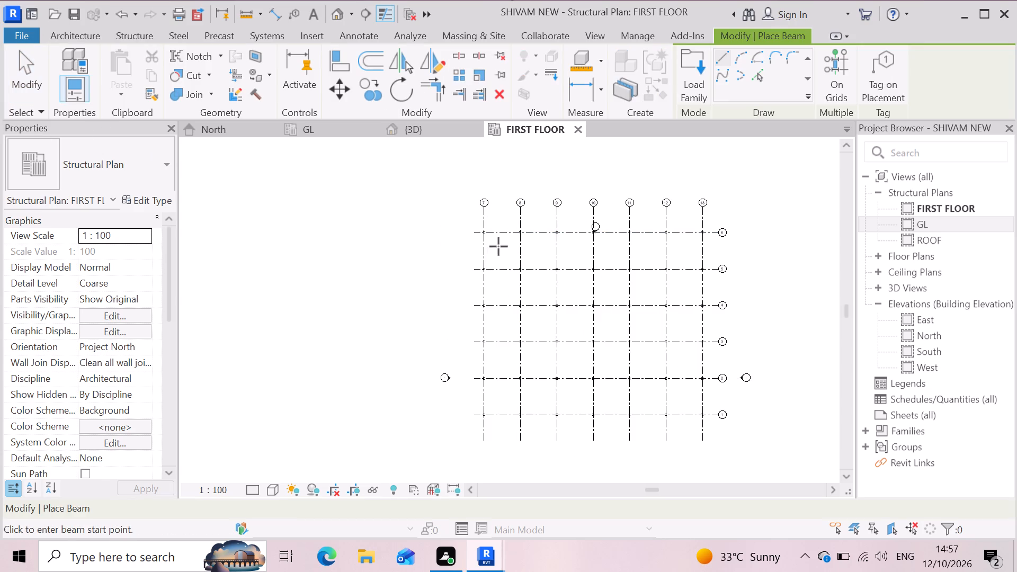
scroll(498, 246, "up", 6)
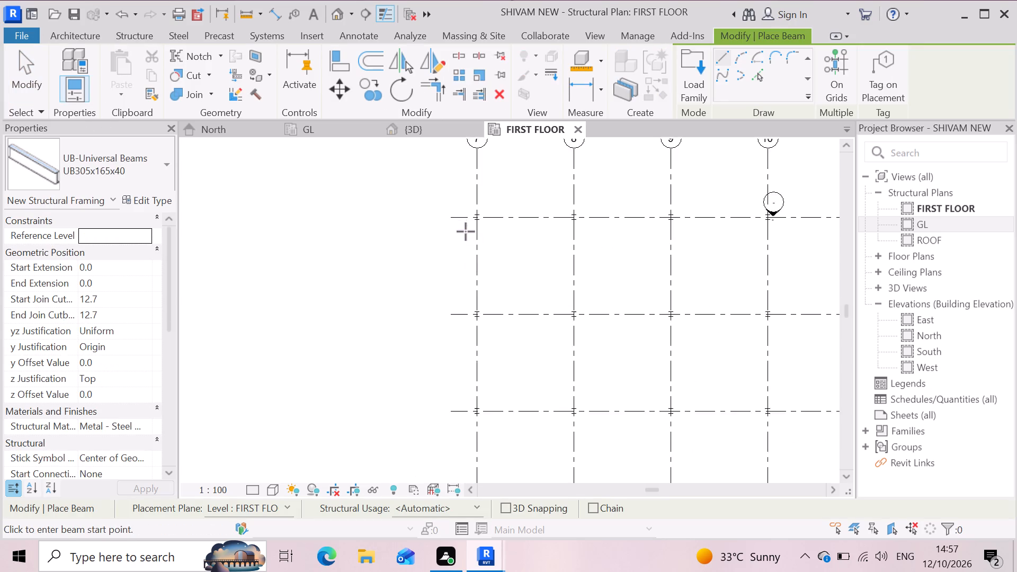
scroll(466, 231, "up", 14)
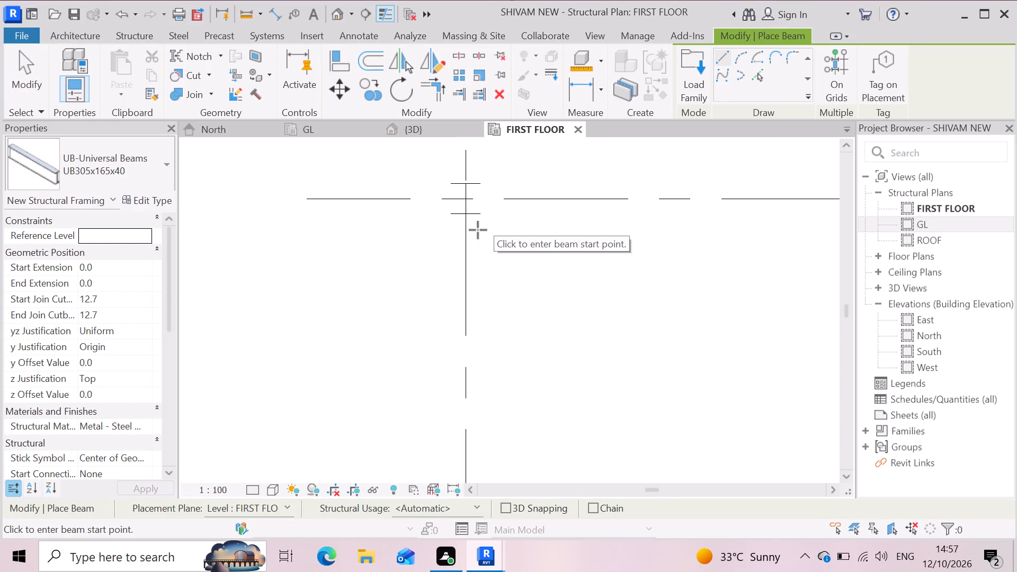
left_click(471, 201)
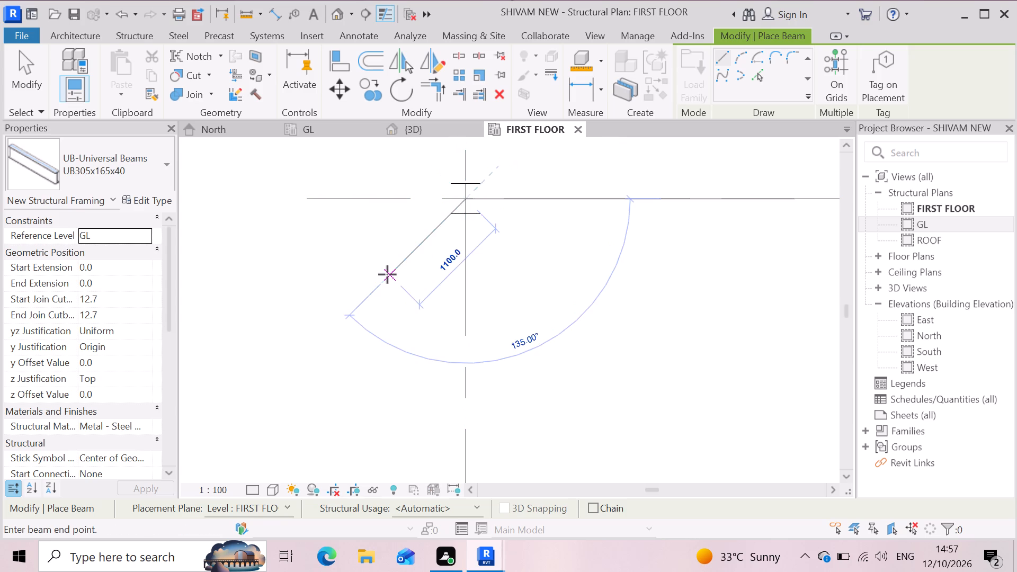
scroll(387, 274, "down", 15)
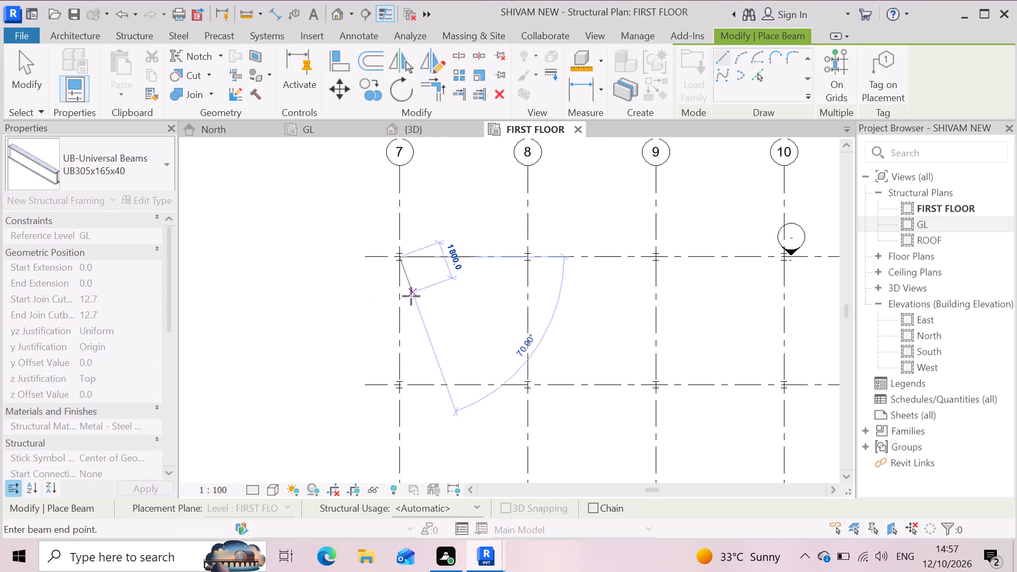
scroll(432, 305, "down", 4)
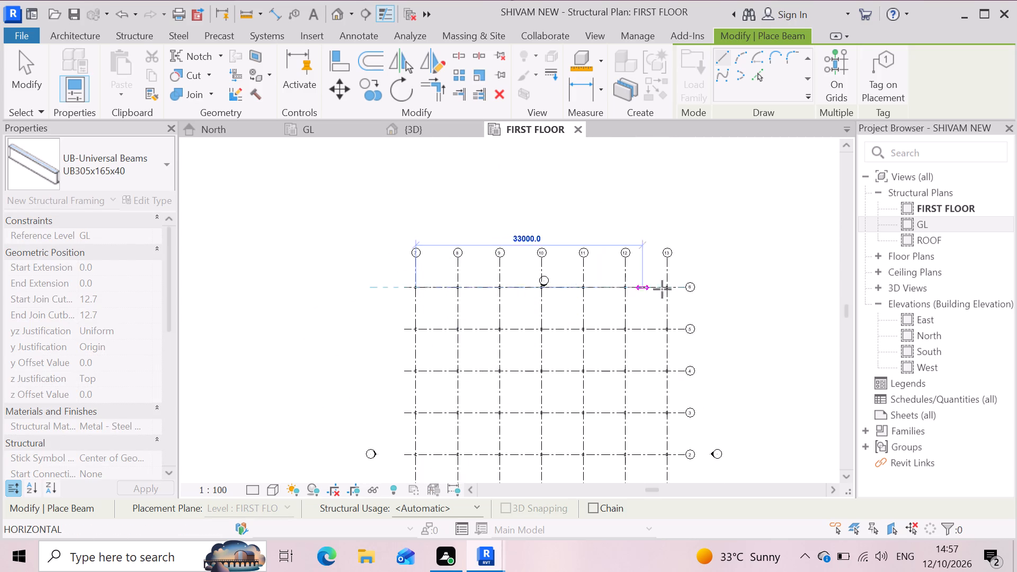
scroll(666, 290, "up", 11)
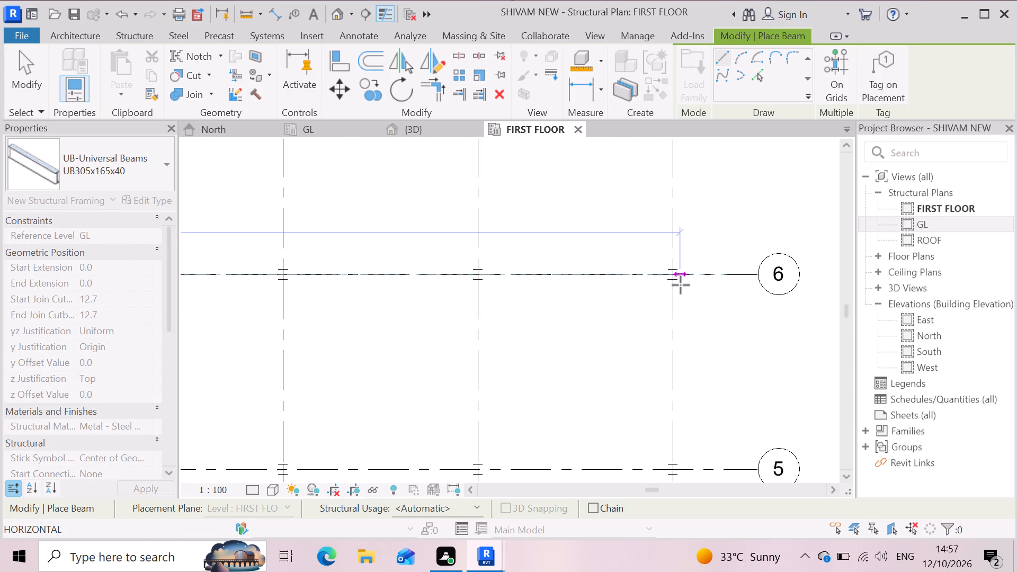
scroll(667, 284, "up", 2)
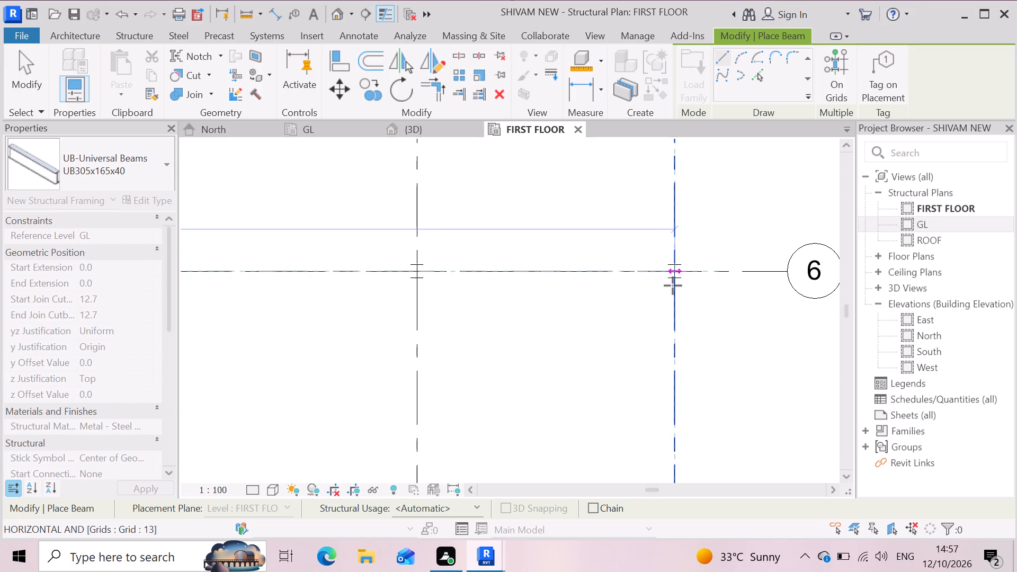
left_click(673, 285)
Place a UB305x165x40 beam along grid 5, from the grid 7 column to the grid 13 column.
scroll(662, 238, "down", 5)
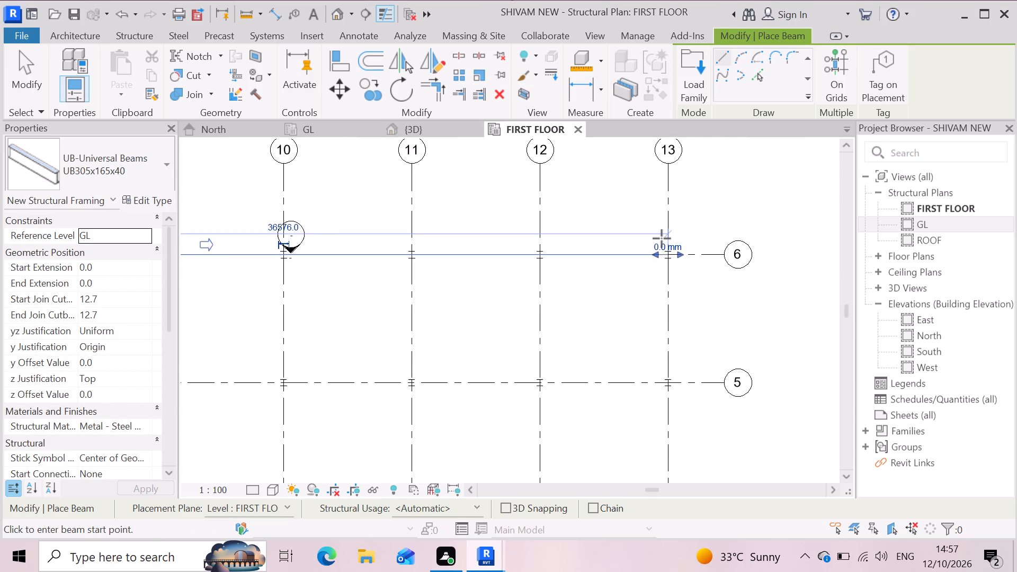
scroll(662, 238, "down", 4)
scroll(686, 356, "down", 3)
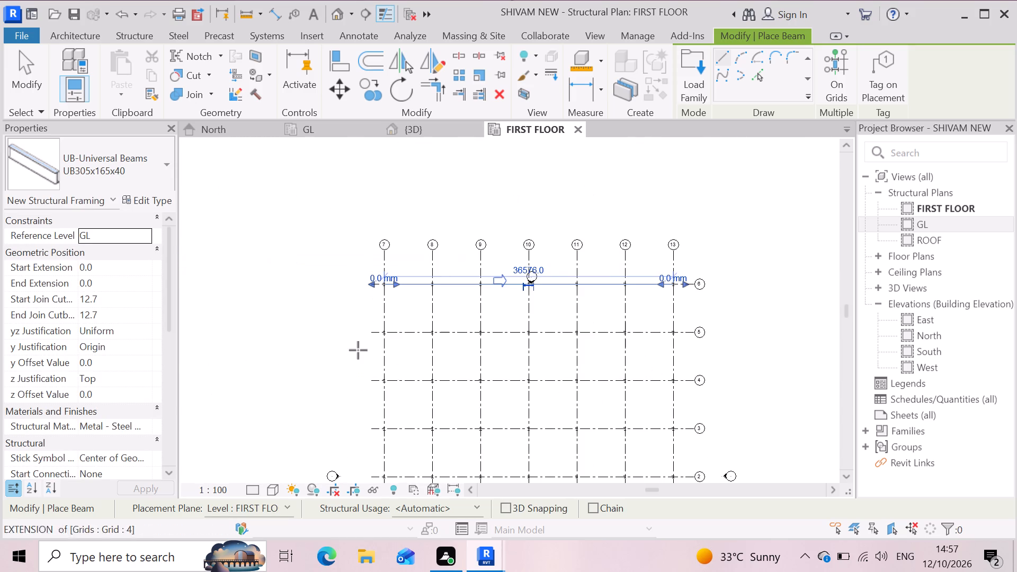
scroll(365, 347, "up", 17)
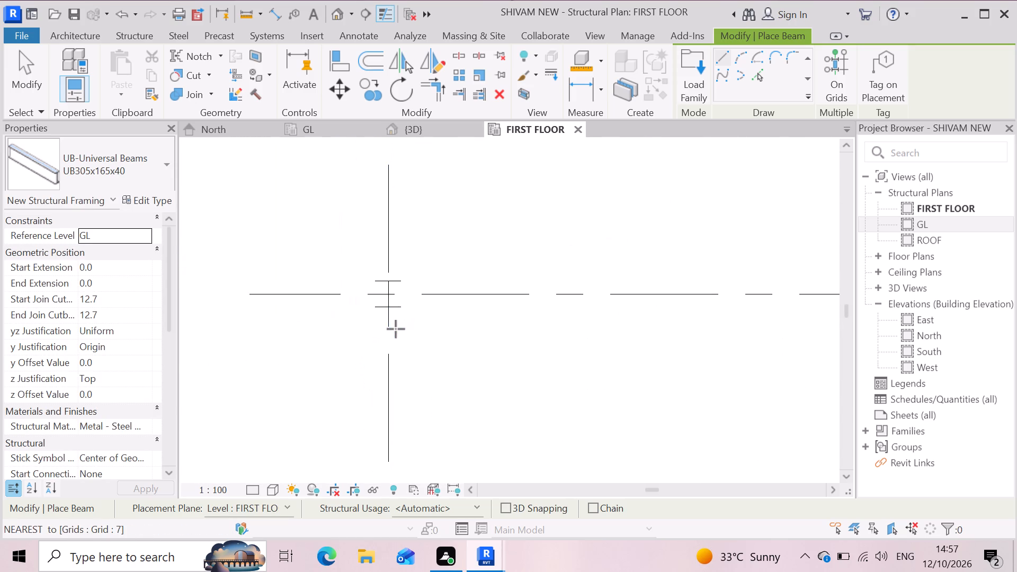
left_click(391, 295)
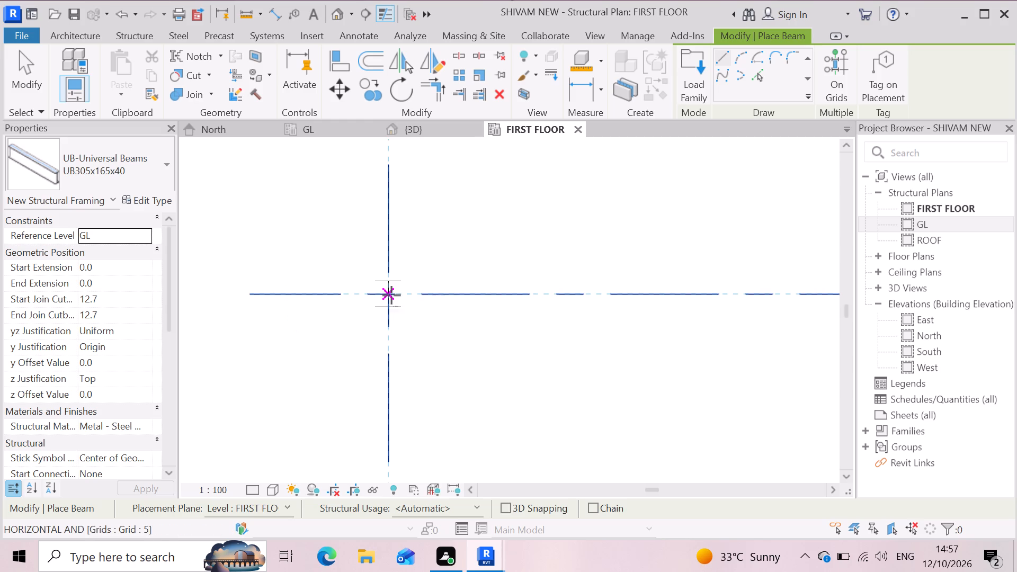
scroll(342, 345, "down", 17)
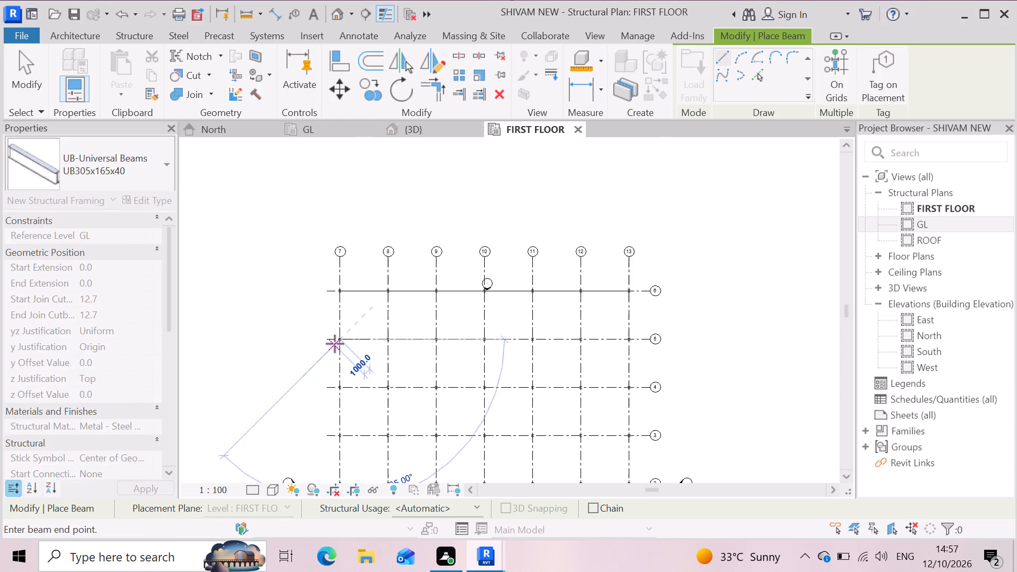
scroll(335, 344, "down", 3)
scroll(524, 339, "up", 9)
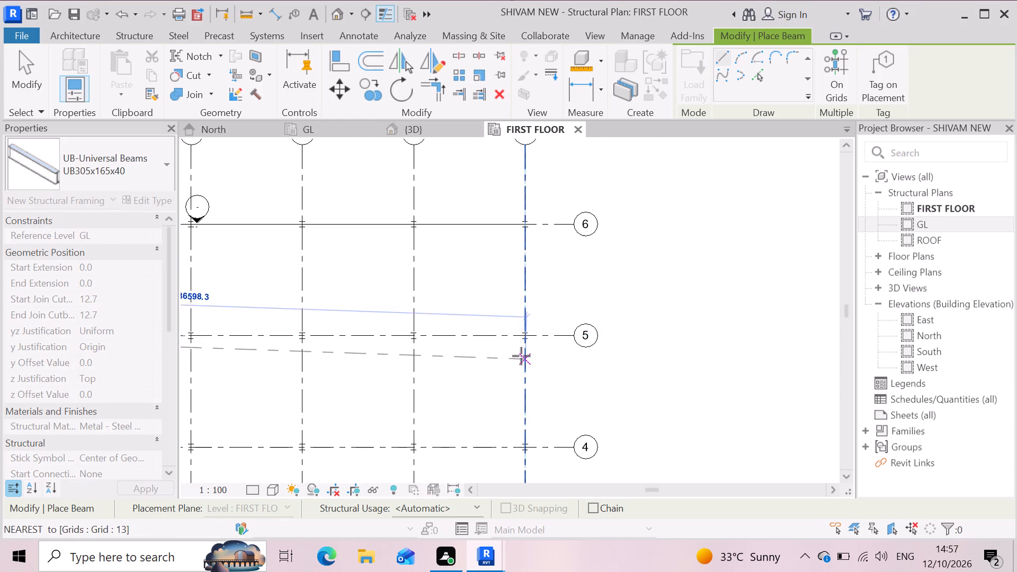
scroll(521, 356, "up", 9)
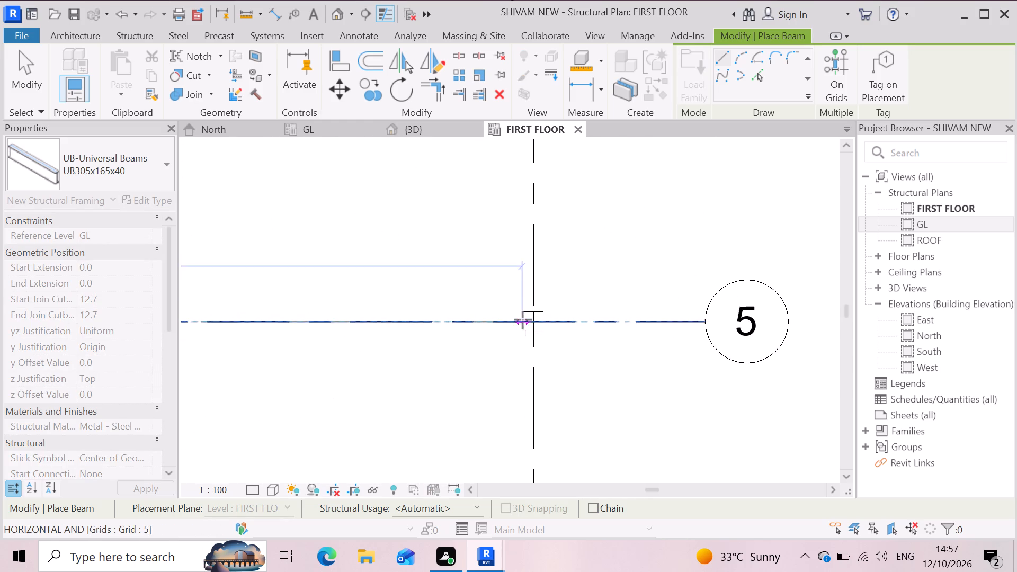
left_click(529, 337)
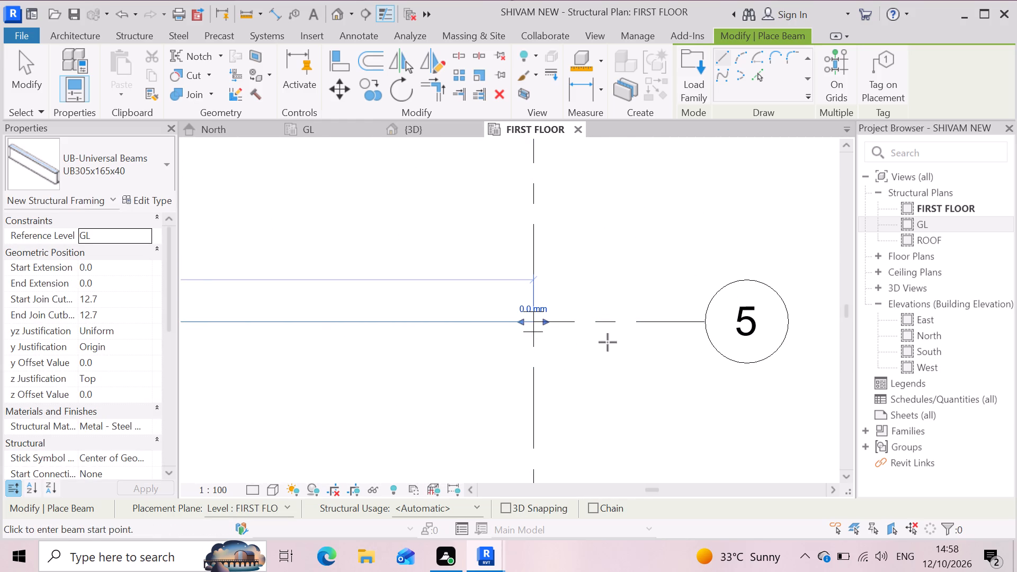
Place a UB305x165x40 beam along grid 4, from the grid 7 column to the grid 13 column.
scroll(612, 338, "down", 19)
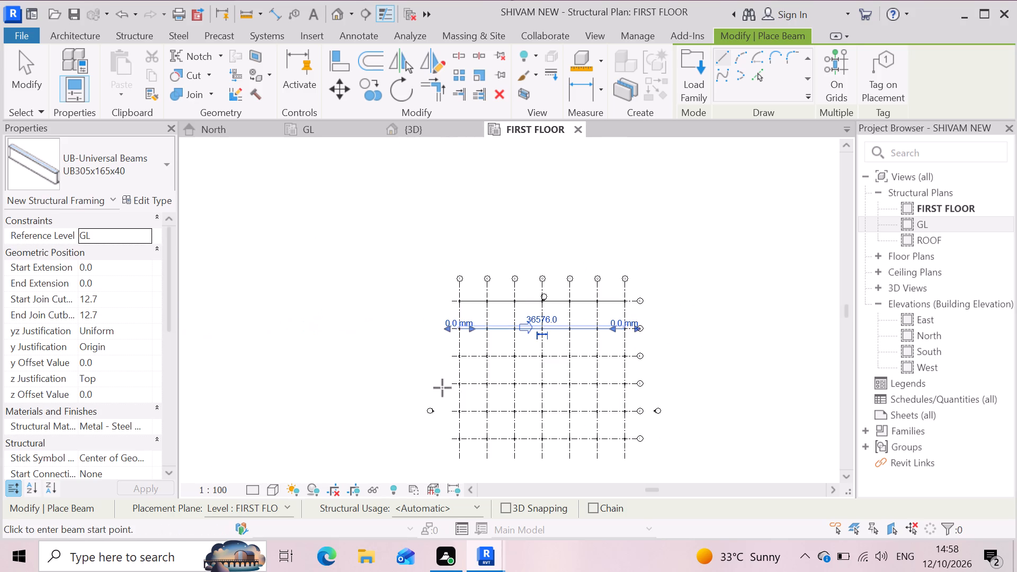
scroll(454, 364, "up", 15)
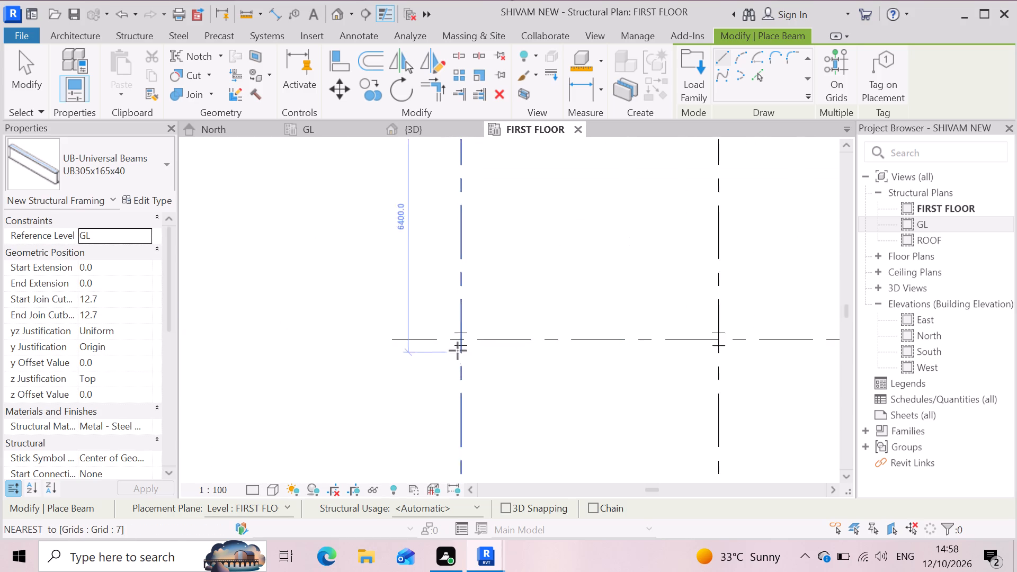
scroll(458, 351, "up", 6)
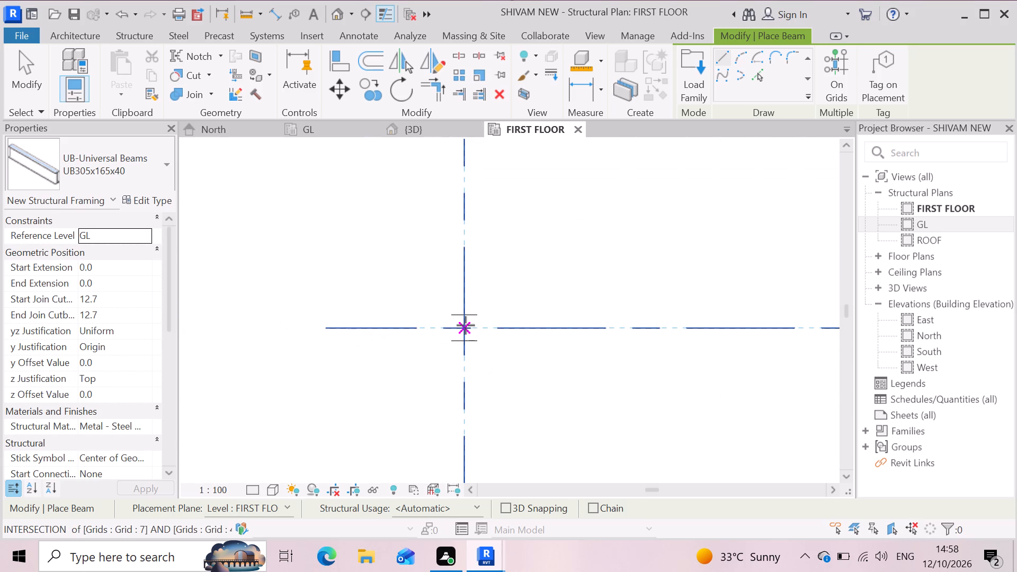
left_click(466, 325)
scroll(430, 372, "down", 18)
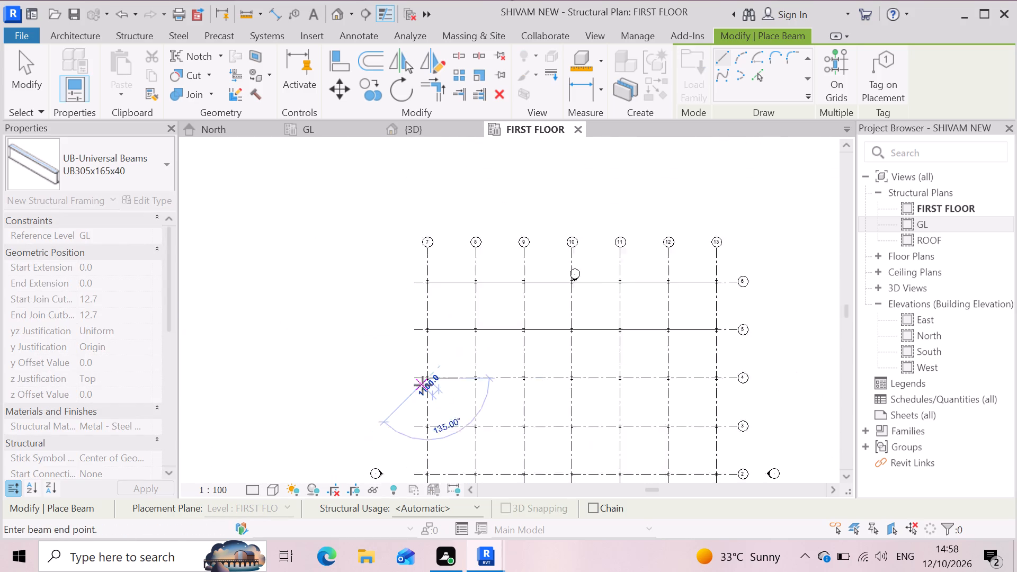
scroll(682, 382, "up", 9)
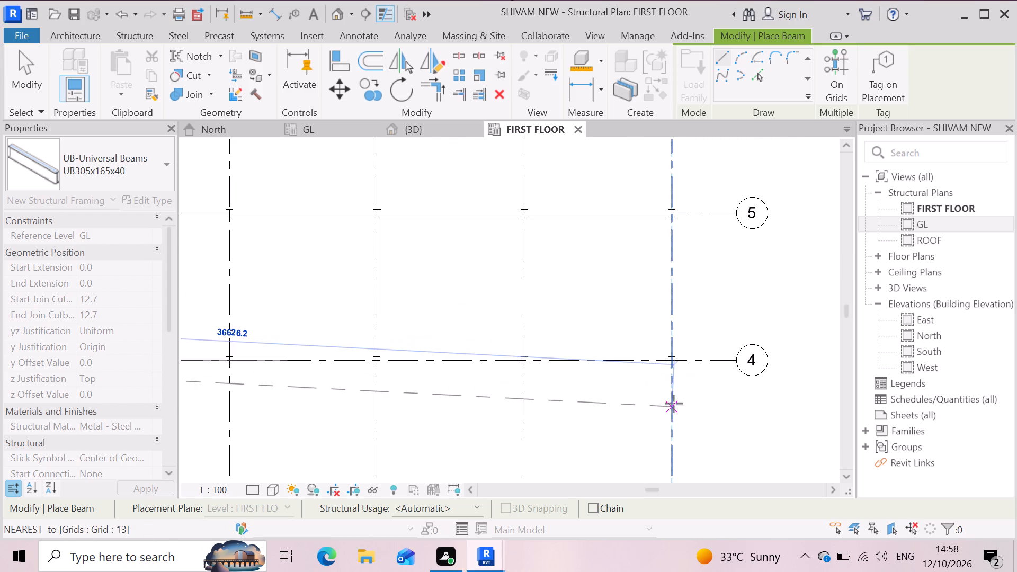
scroll(667, 377, "up", 7)
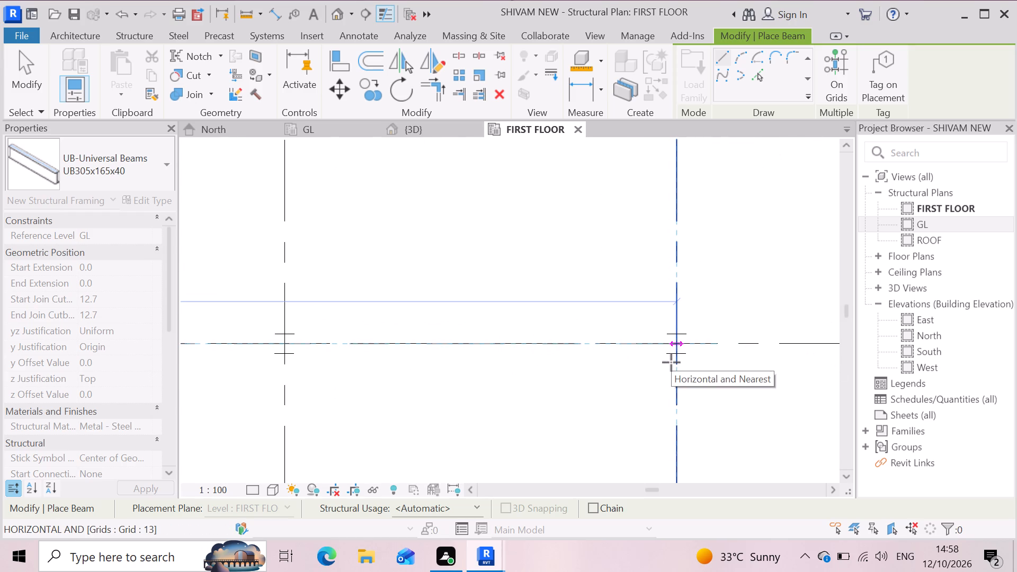
left_click(680, 353)
Place a UB305x165x40 beam along grid 3, from the grid 7 column to the grid 13 column.
scroll(679, 353, "down", 2)
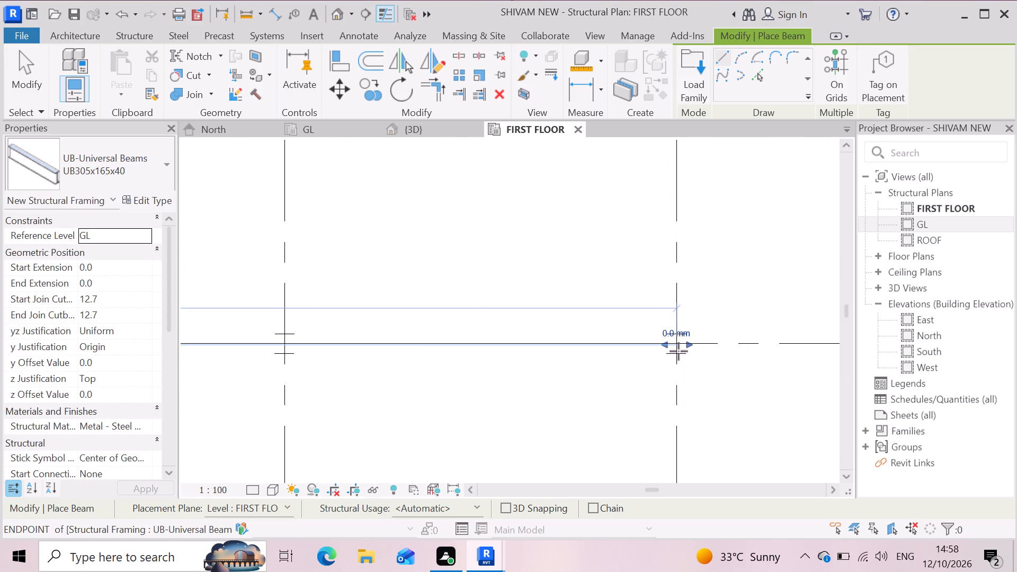
scroll(679, 351, "down", 18)
scroll(570, 365, "up", 3)
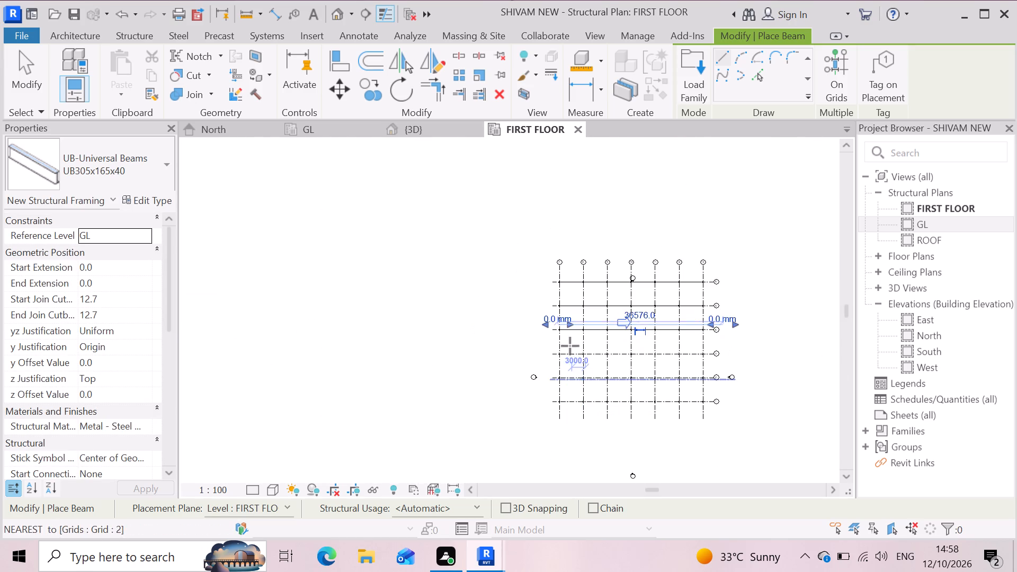
scroll(570, 346, "up", 11)
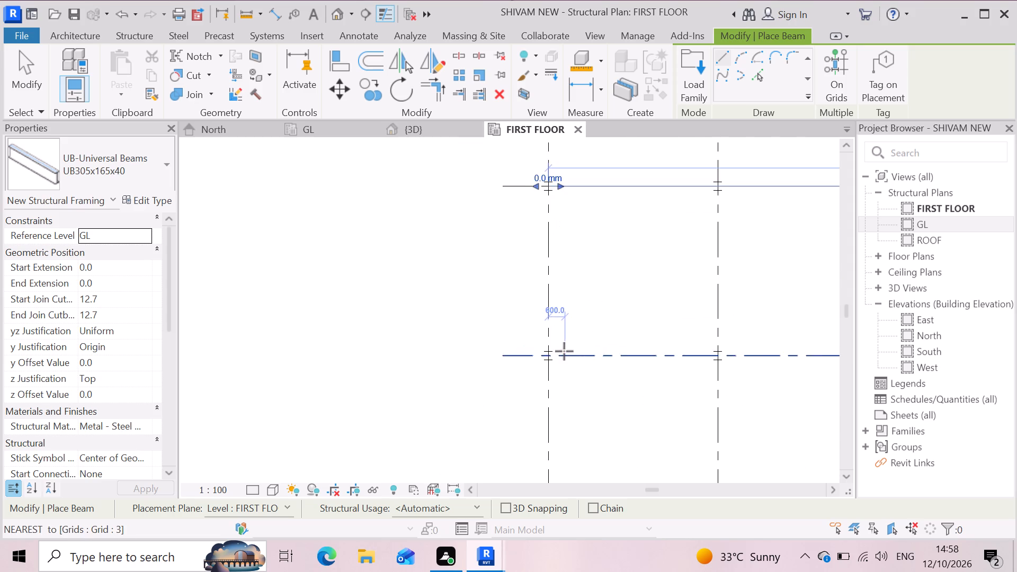
scroll(564, 351, "up", 6)
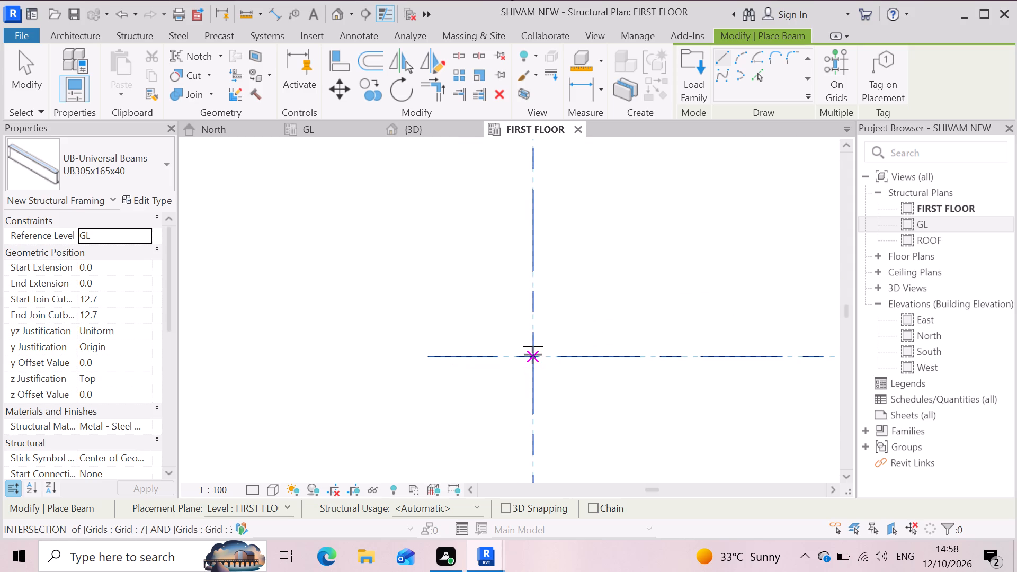
left_click(536, 356)
scroll(500, 409, "down", 6)
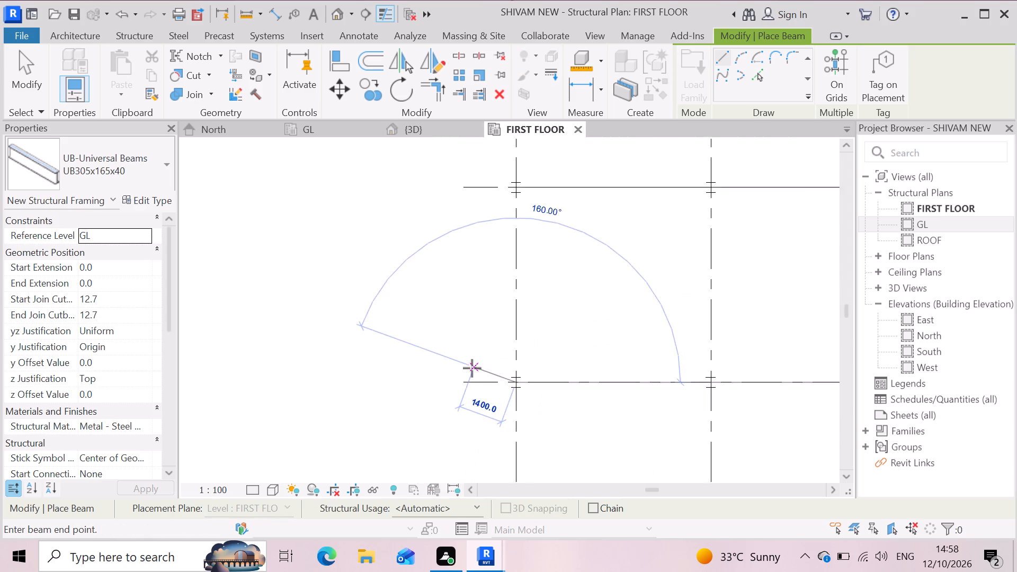
scroll(472, 368, "down", 15)
scroll(601, 365, "up", 2)
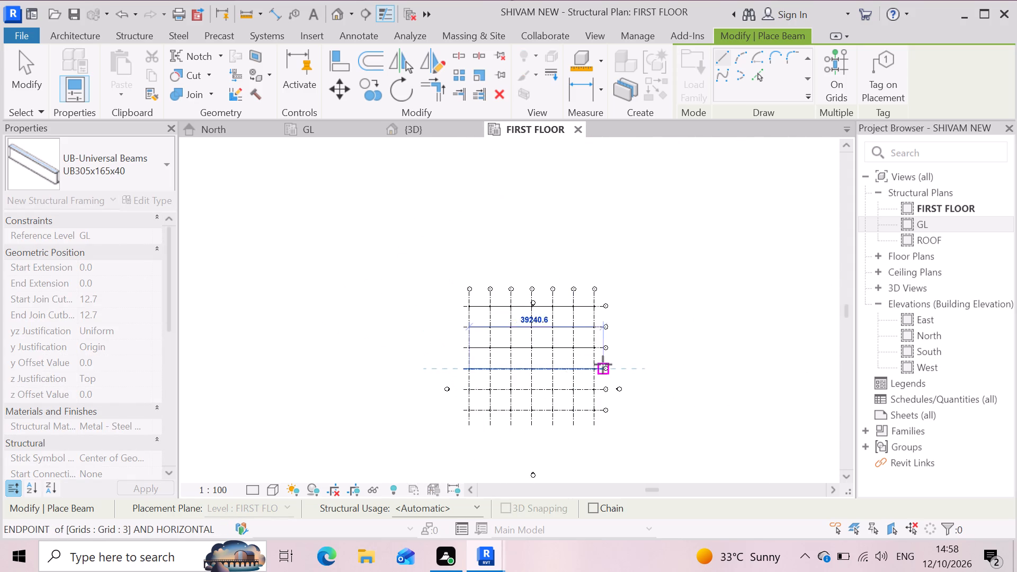
scroll(603, 364, "up", 13)
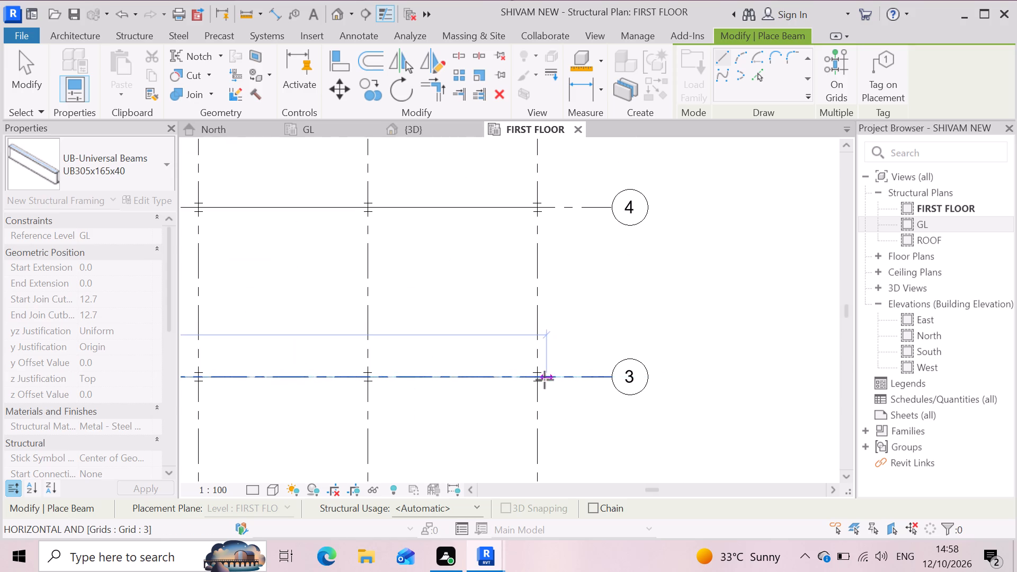
scroll(532, 379, "up", 6)
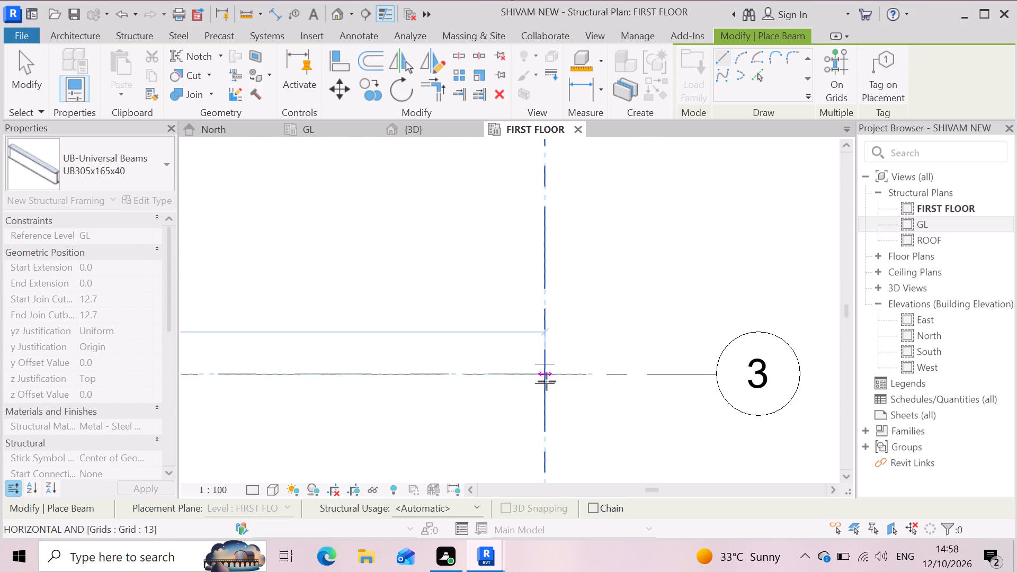
left_click(547, 381)
Place a UB305x165x40 beam along grid 2, from the grid 7 column to the grid 13 column.
scroll(594, 366, "down", 13)
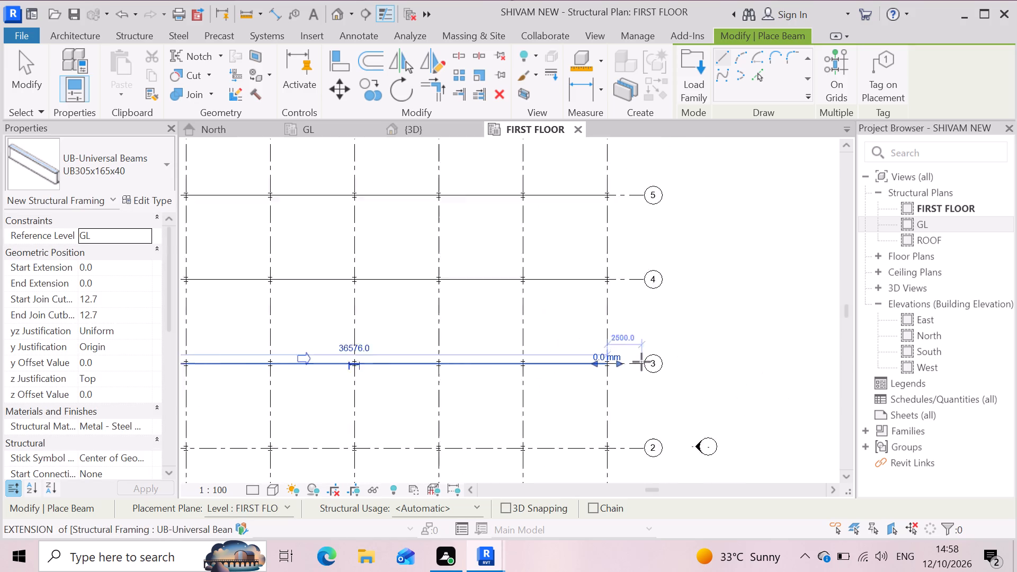
scroll(641, 362, "down", 1)
scroll(585, 404, "down", 5)
scroll(462, 434, "up", 1)
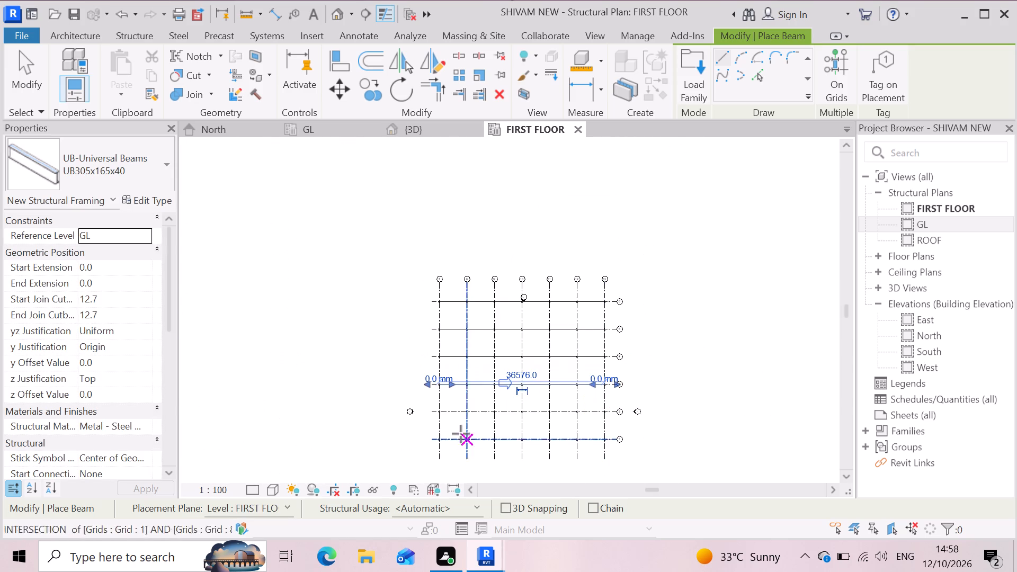
scroll(461, 434, "up", 6)
scroll(422, 397, "up", 11)
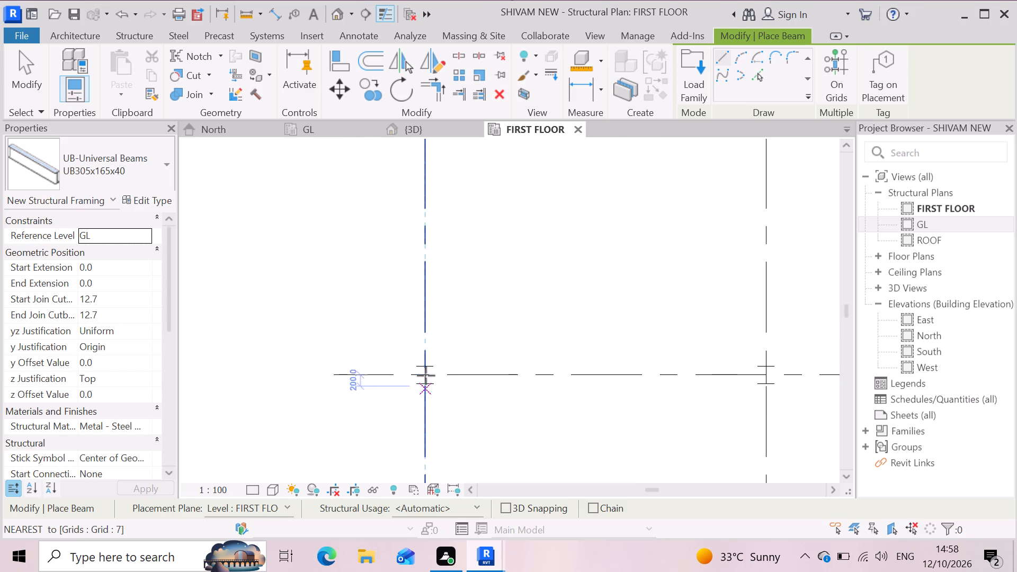
left_click(425, 375)
scroll(391, 418, "down", 7)
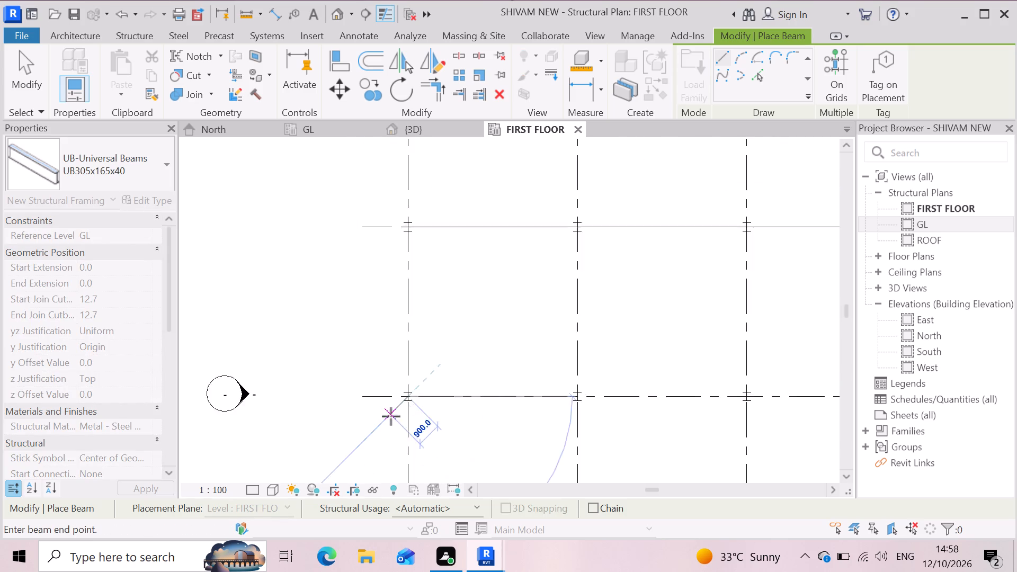
scroll(391, 416, "down", 7)
scroll(703, 407, "up", 5)
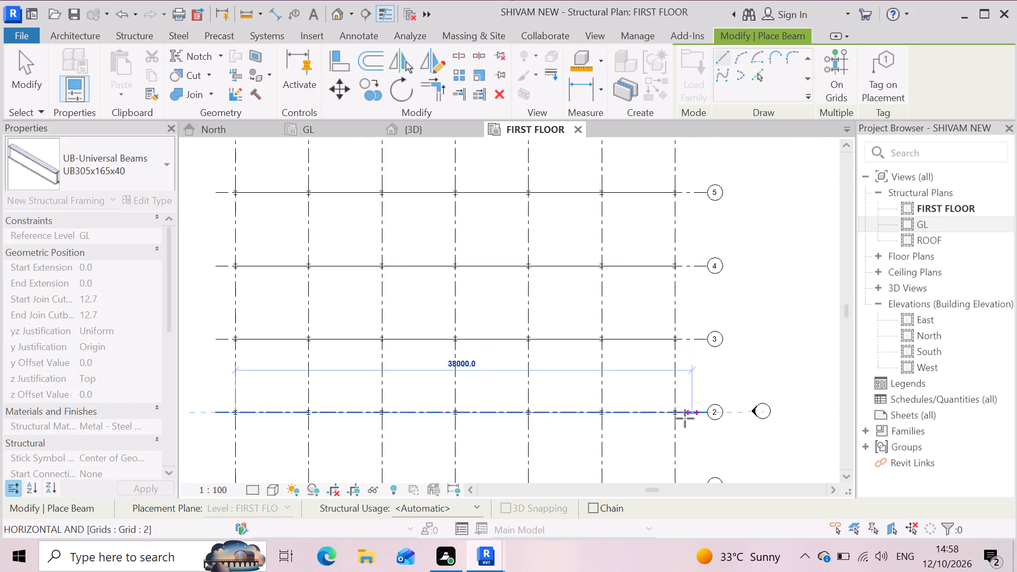
scroll(685, 418, "up", 10)
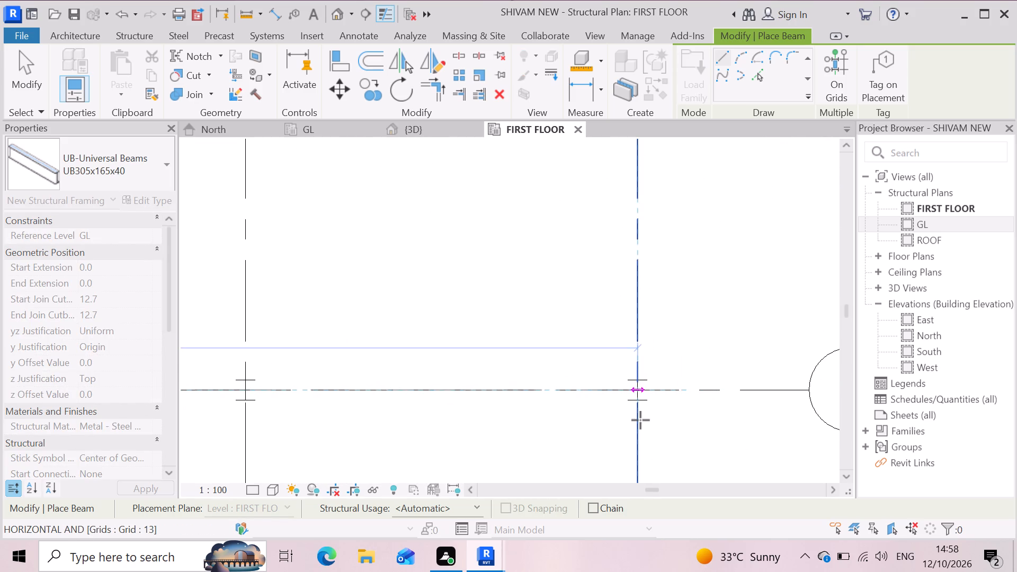
left_click(640, 420)
Place a UB305x165x40 beam along grid 1, from the grid 7 column to the grid 13 column.
scroll(686, 376, "down", 14)
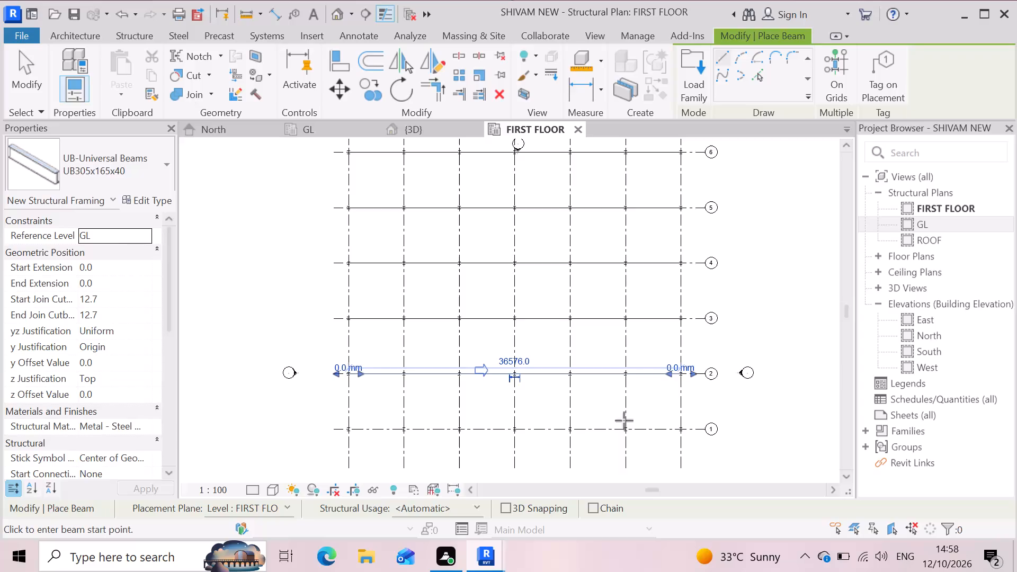
scroll(662, 420, "down", 3)
scroll(448, 437, "up", 8)
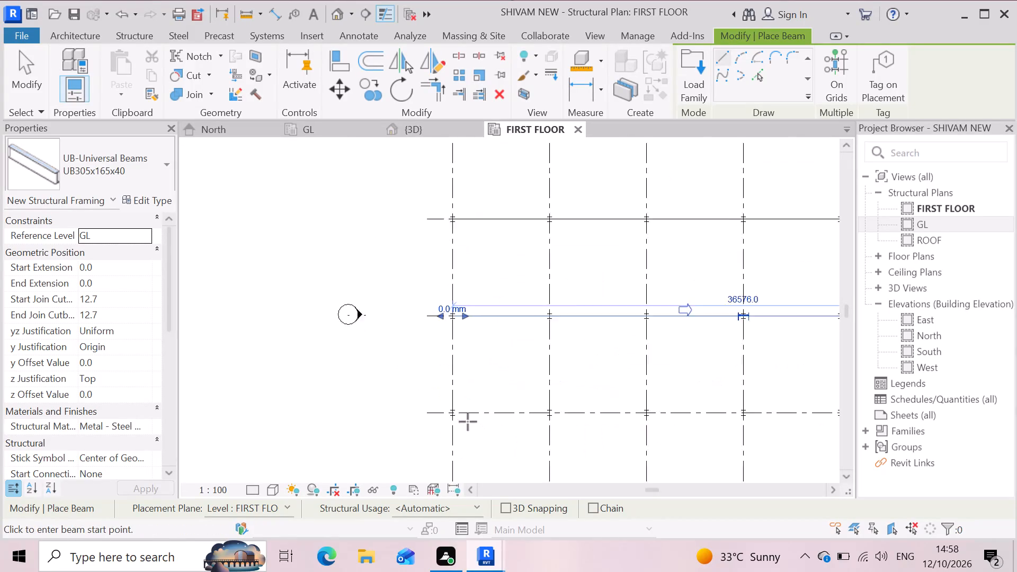
scroll(468, 422, "up", 11)
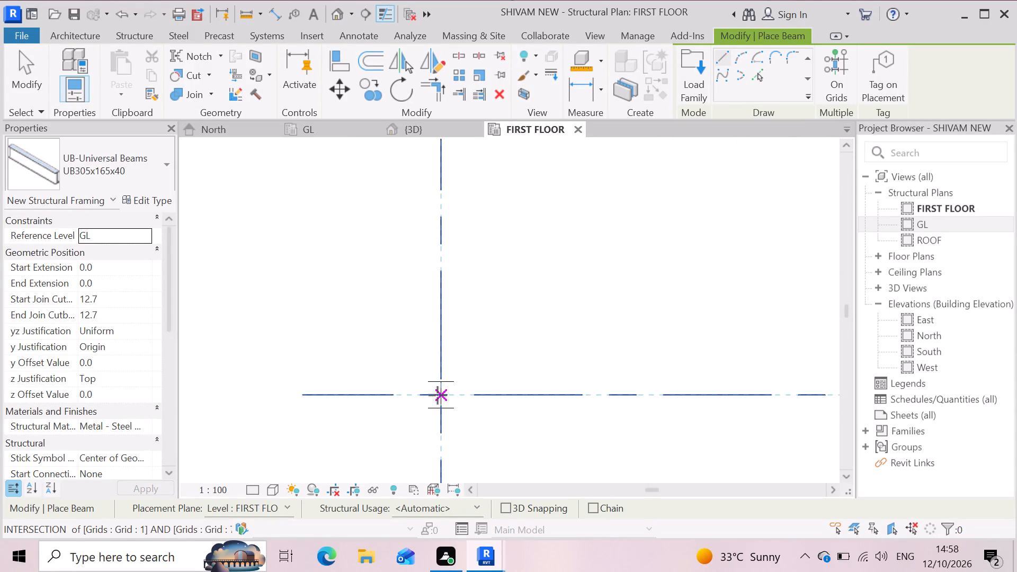
left_click(438, 395)
scroll(418, 439, "down", 1)
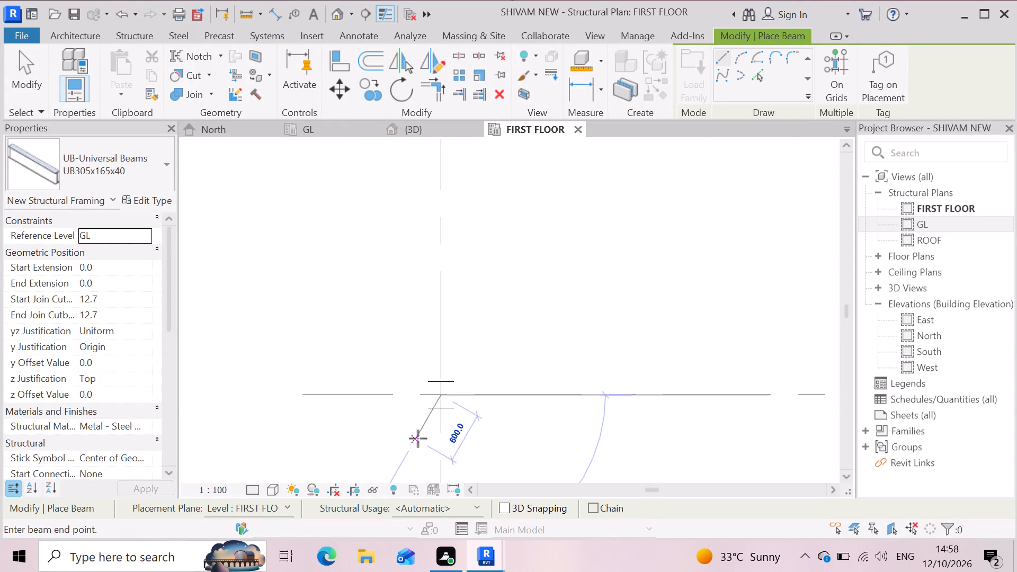
scroll(418, 439, "down", 16)
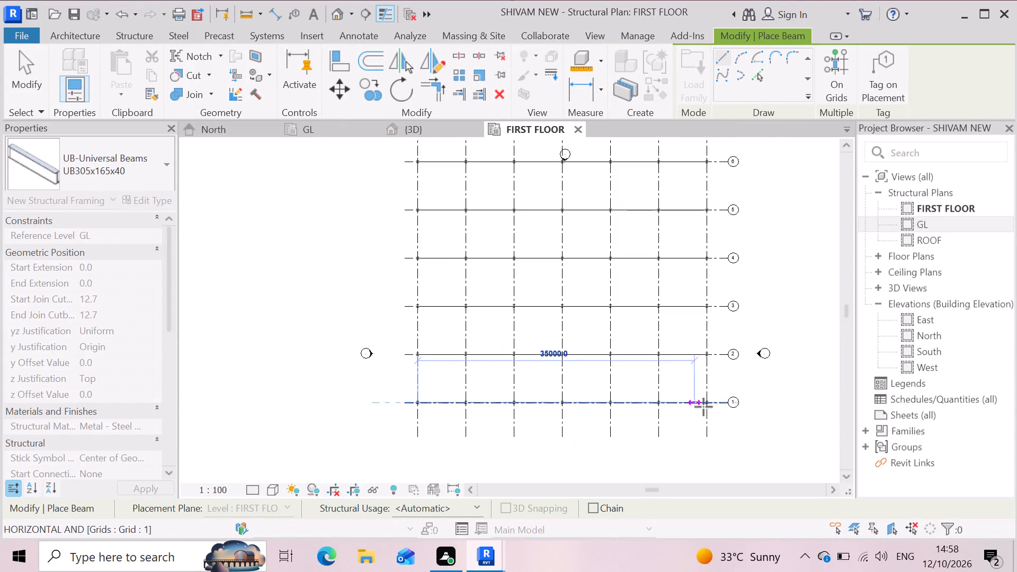
scroll(707, 407, "up", 10)
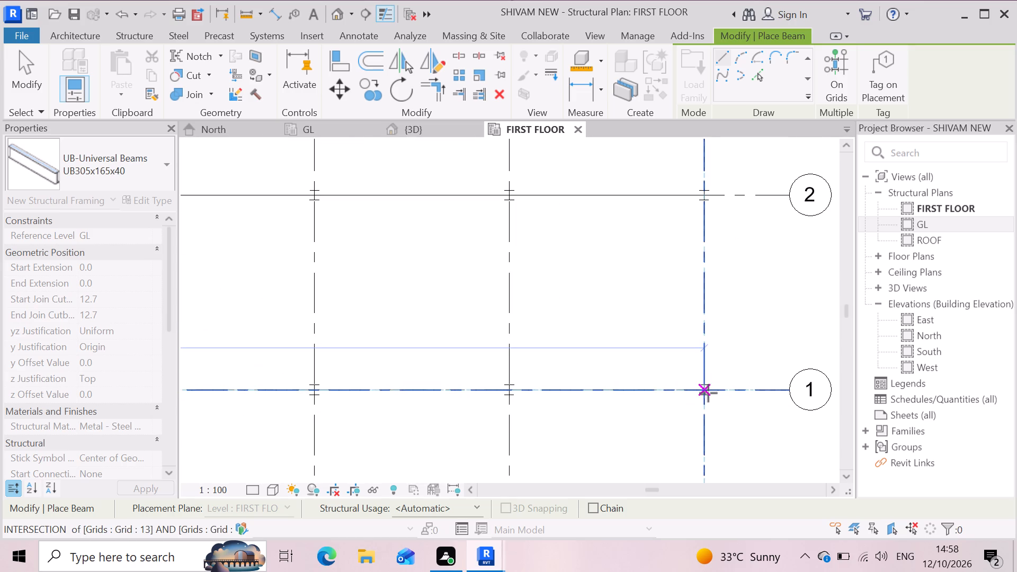
left_click(708, 393)
Place a UB305x165x40 beam along grid 7, from the grid 6 column to the grid 1 column.
scroll(733, 405, "down", 14)
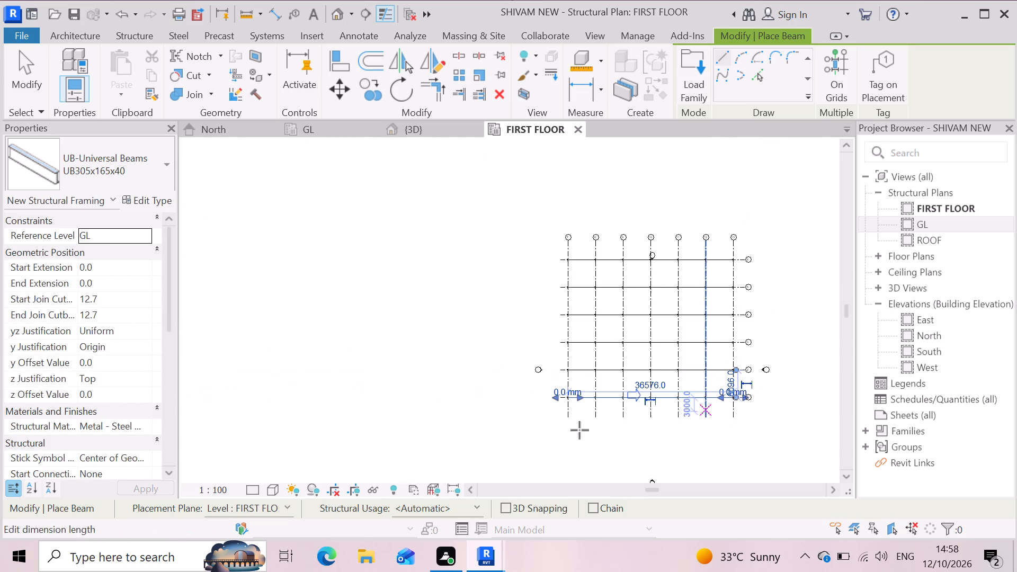
scroll(572, 257, "up", 4)
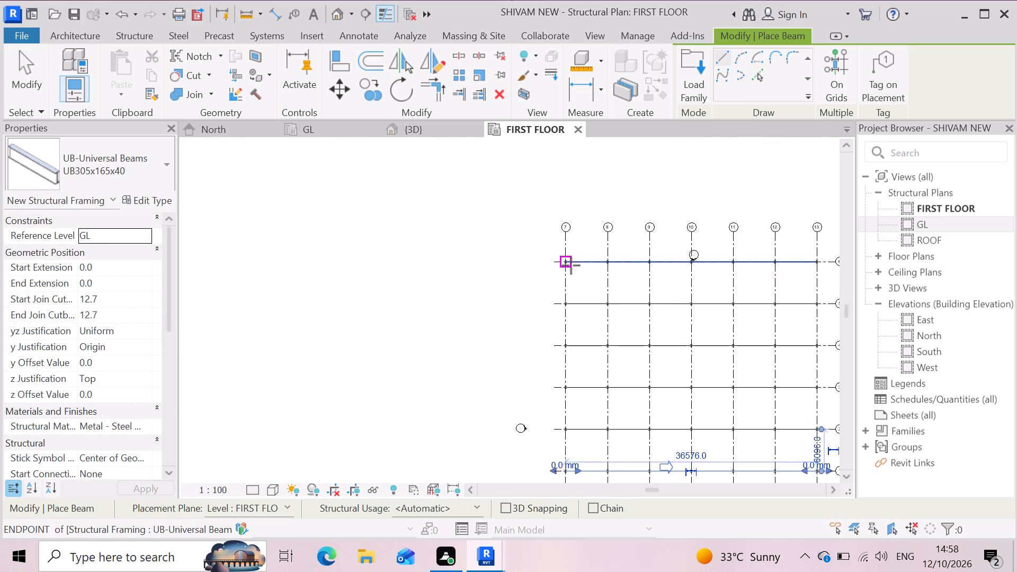
scroll(571, 265, "up", 14)
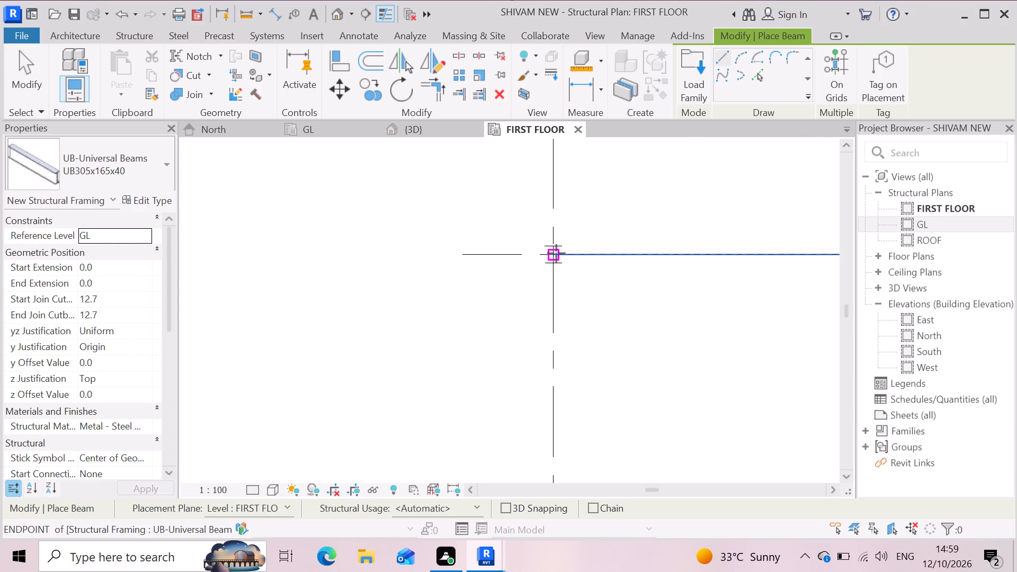
left_click(556, 252)
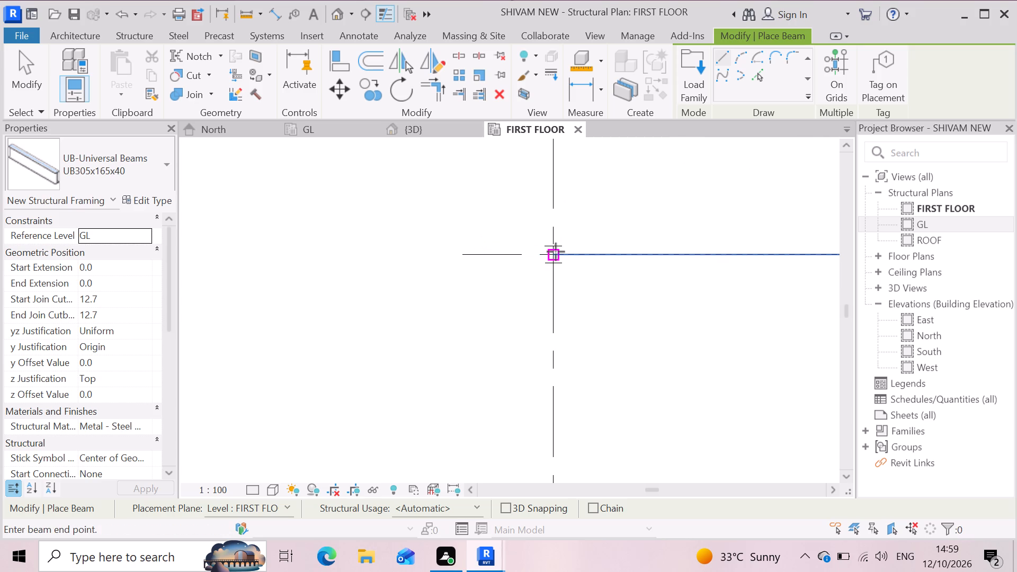
scroll(559, 252, "down", 20)
scroll(559, 252, "down", 5)
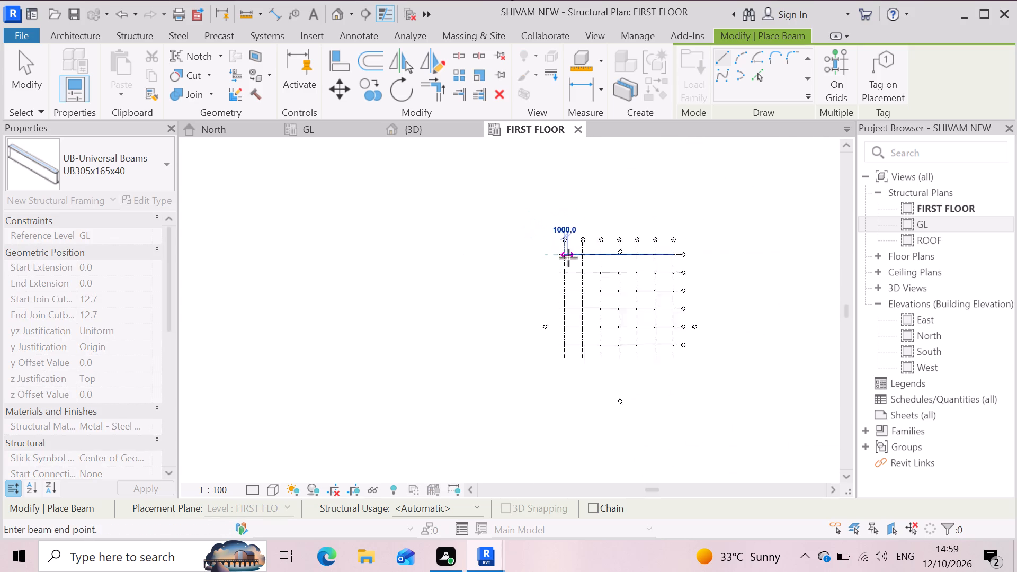
scroll(578, 326, "up", 12)
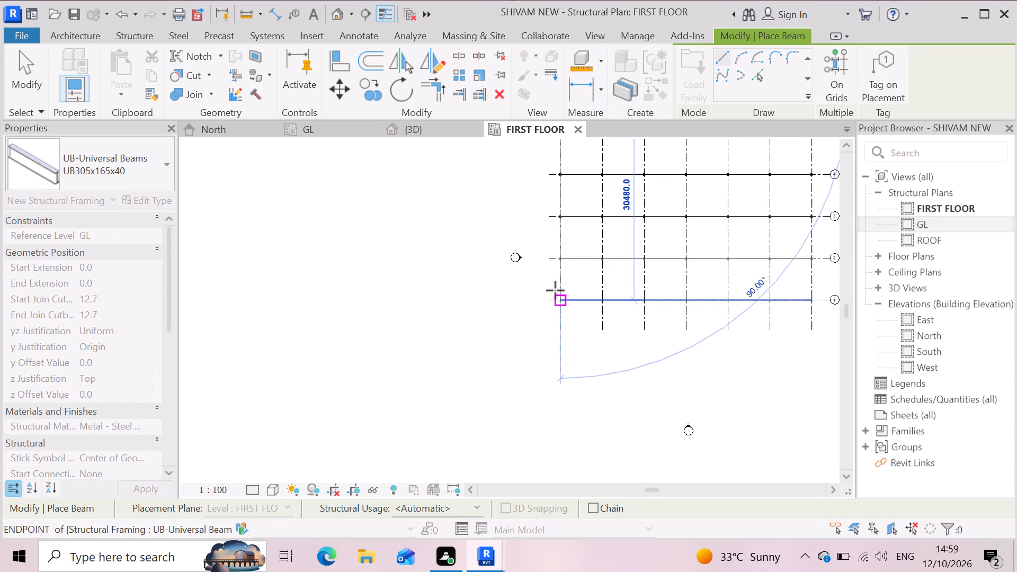
scroll(555, 290, "up", 5)
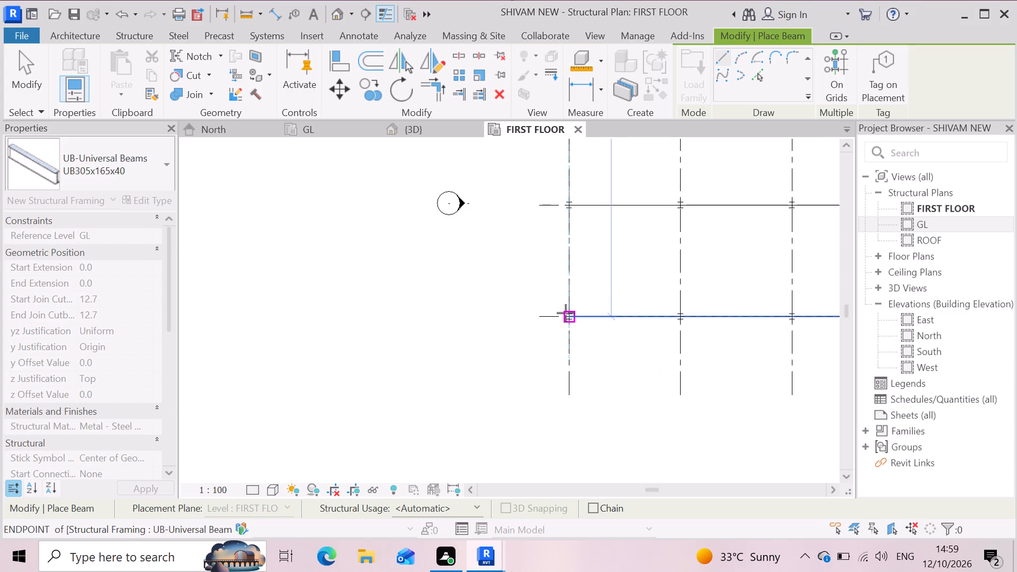
left_click(566, 313)
Place a UB305x165x40 beam along grid 8, from the grid 6 column to the grid 1 column.
scroll(554, 343, "down", 10)
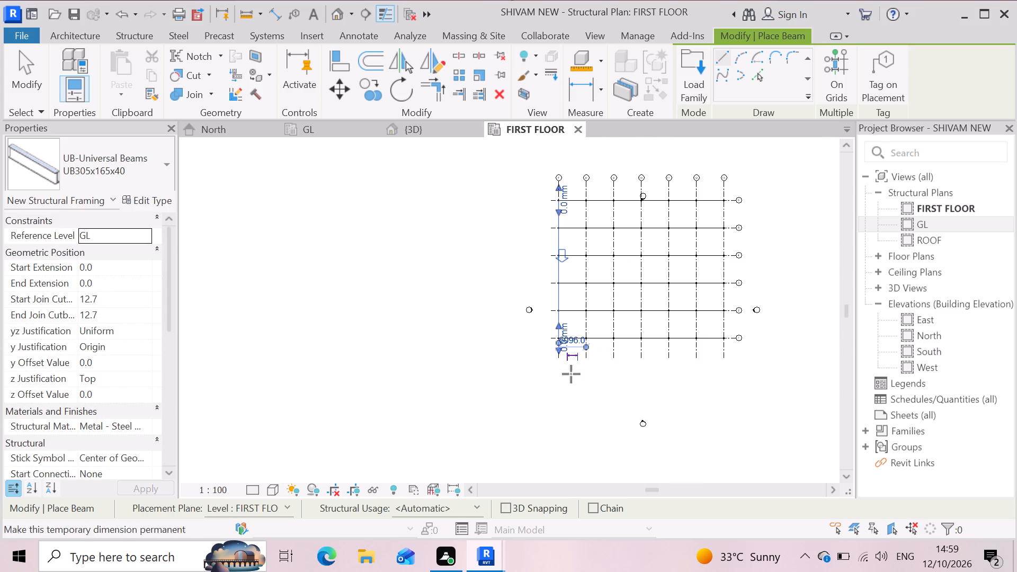
scroll(588, 199, "up", 14)
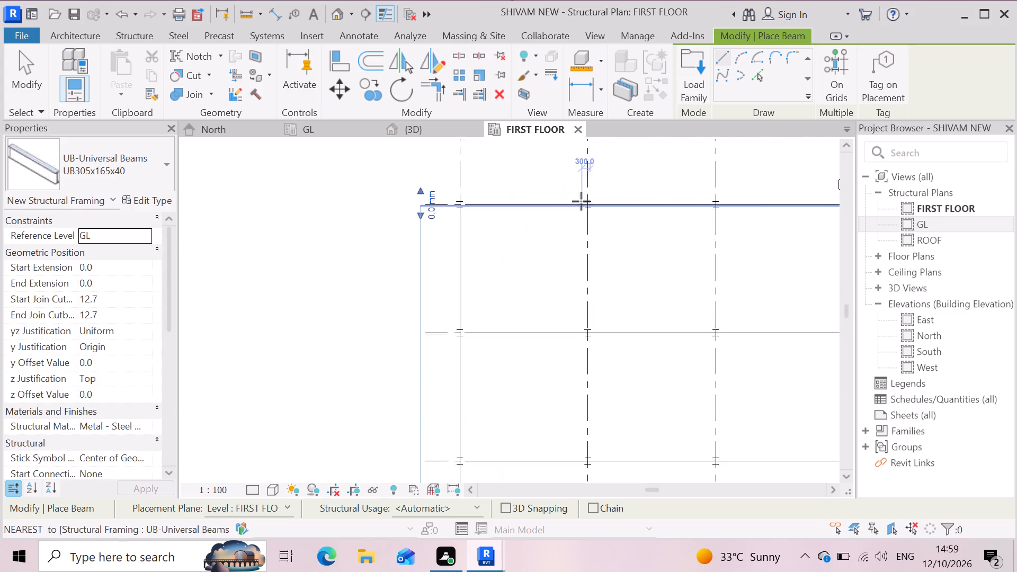
left_click(596, 203)
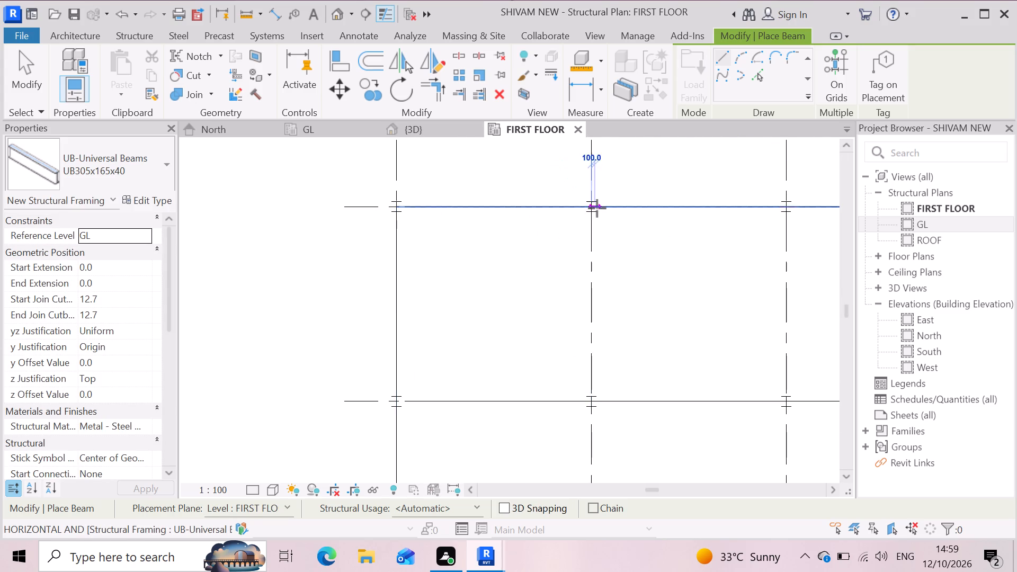
scroll(597, 208, "down", 14)
scroll(602, 346, "up", 3)
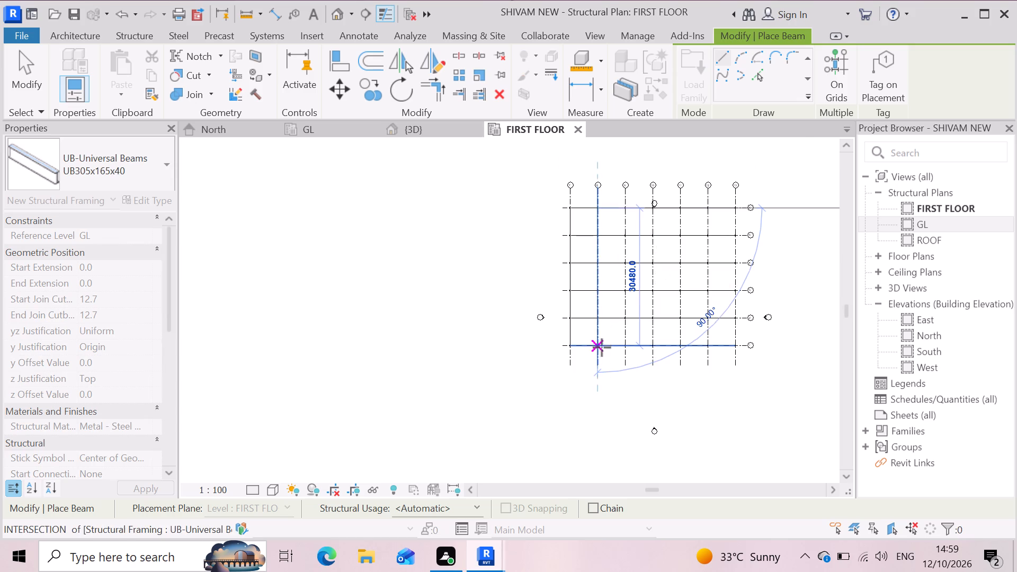
scroll(602, 347, "up", 14)
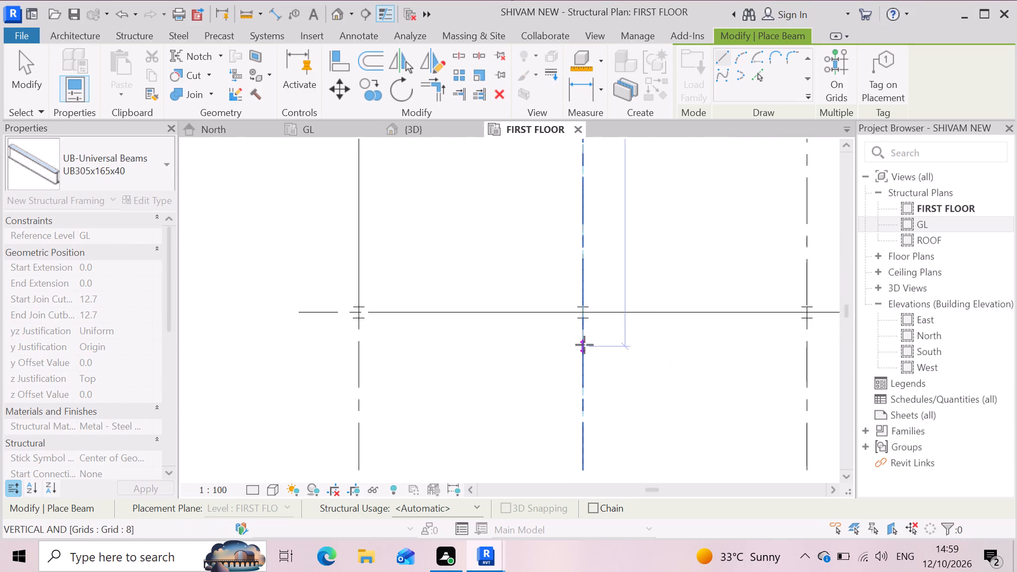
left_click(583, 303)
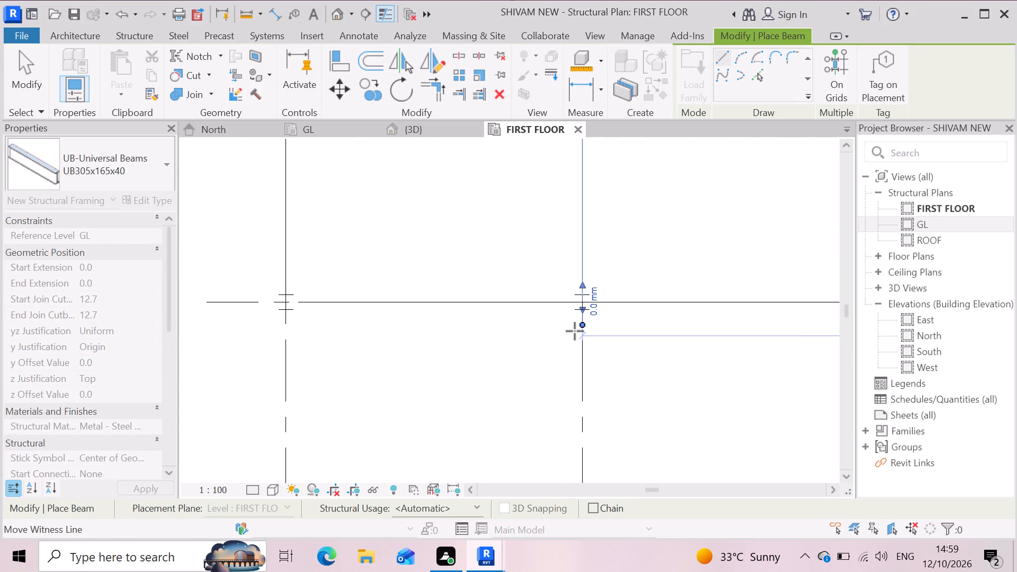
Place a UB305x165x40 beam along grid 9, from the grid 6 column to the grid 1 column.
scroll(575, 333, "down", 14)
scroll(608, 372, "down", 3)
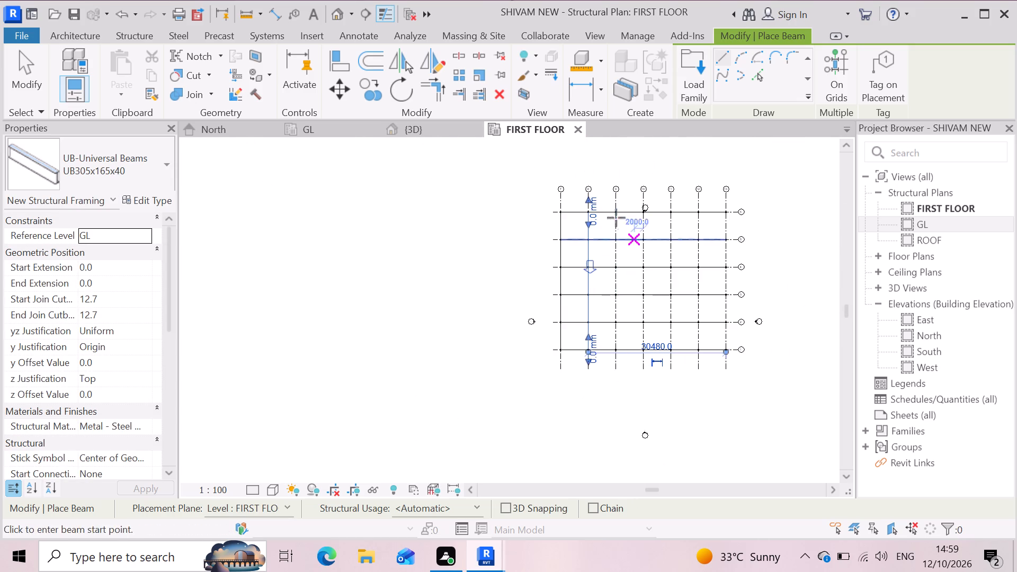
scroll(615, 215, "up", 14)
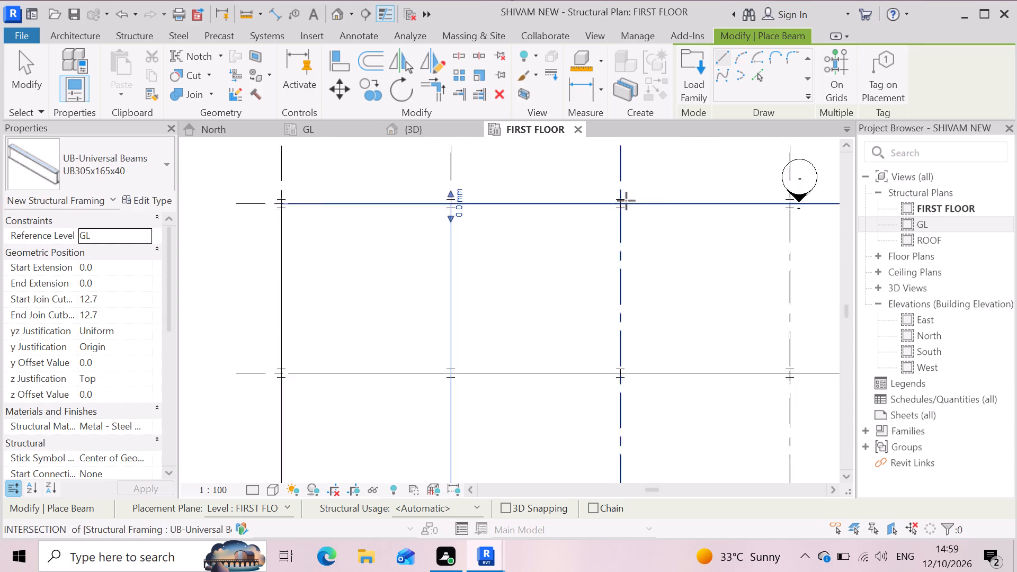
scroll(626, 201, "up", 8)
left_click(610, 207)
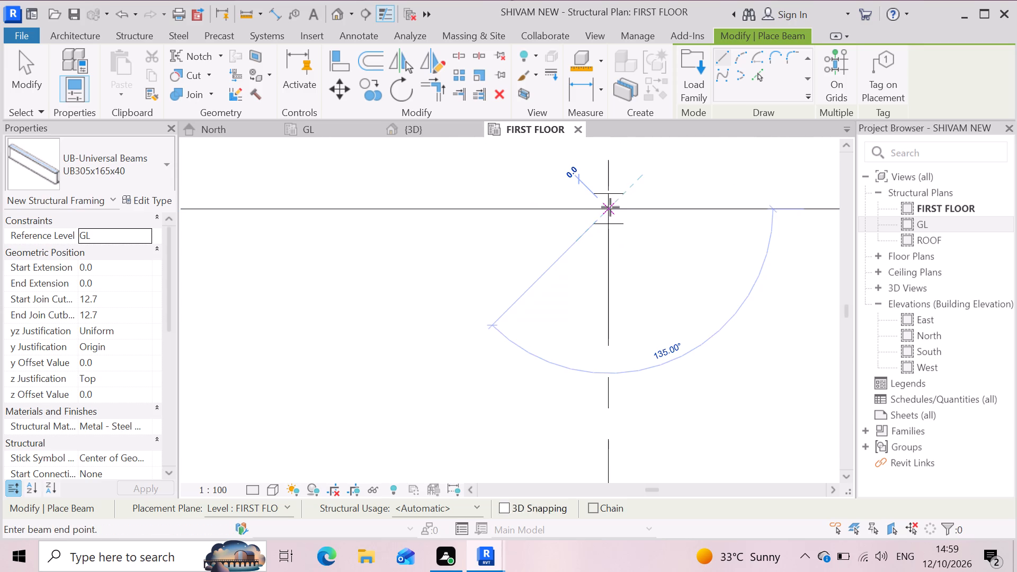
scroll(615, 207, "down", 20)
scroll(615, 207, "down", 3)
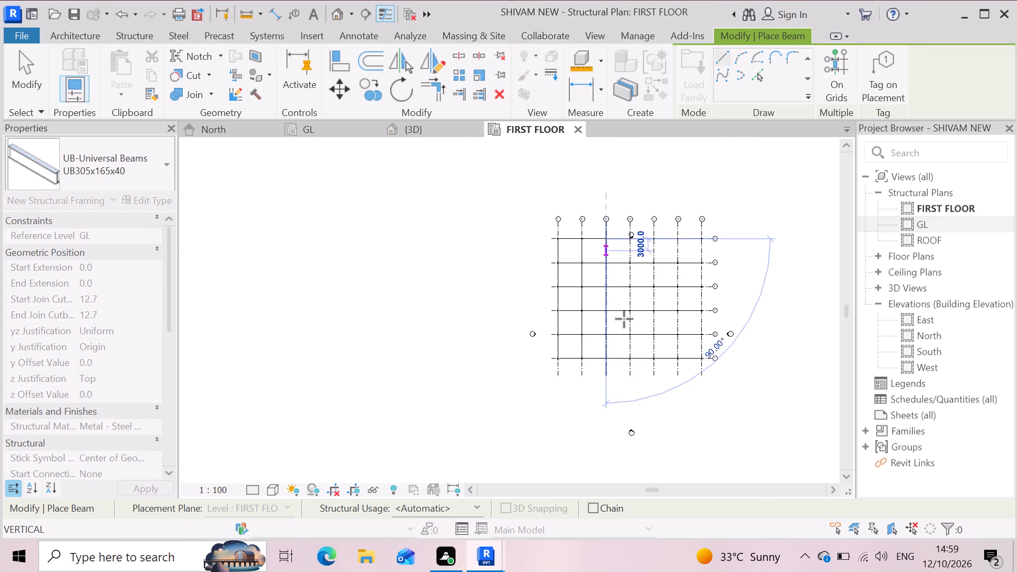
scroll(608, 367, "up", 10)
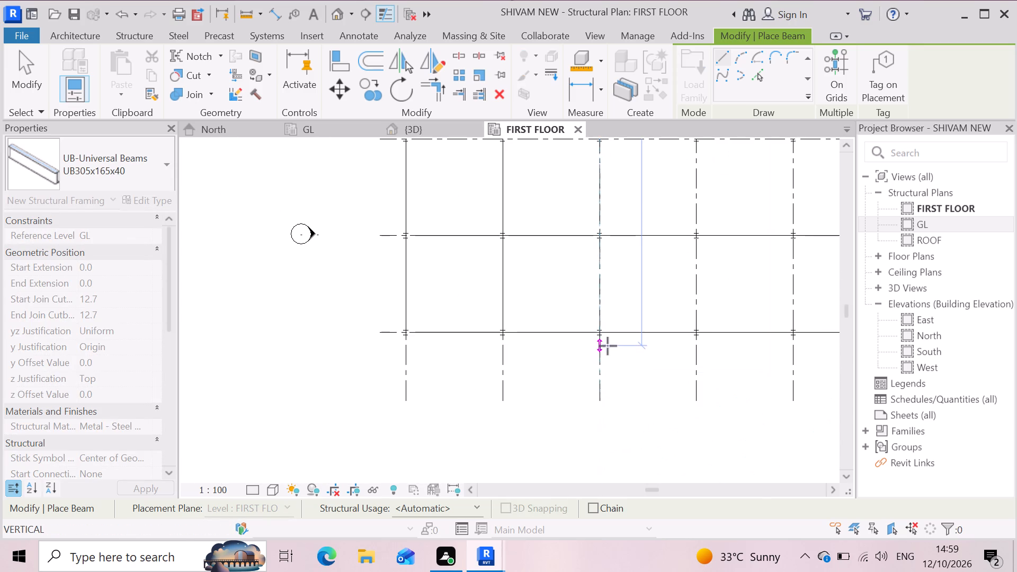
scroll(602, 343, "up", 10)
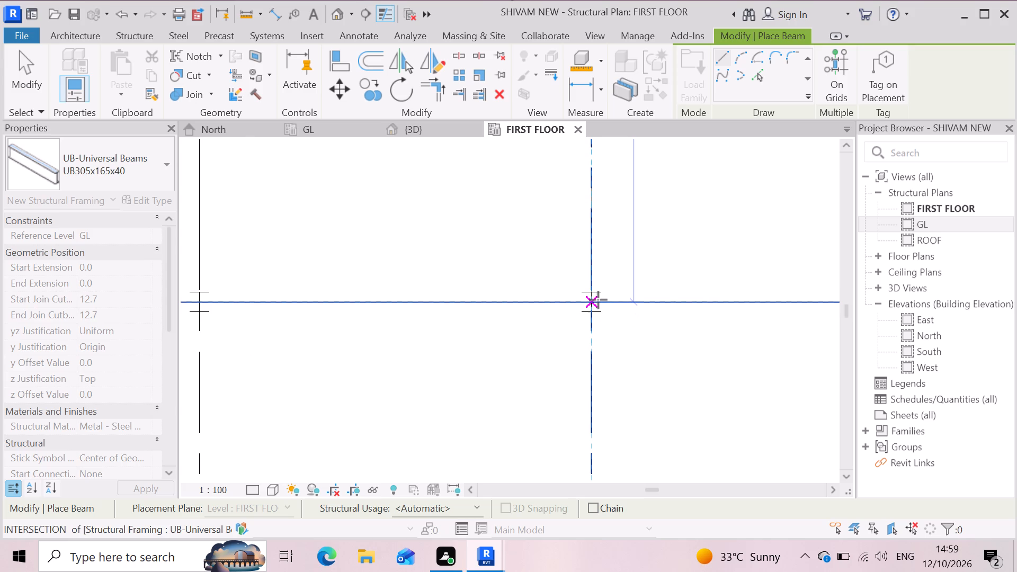
left_click(598, 300)
Place a UB305x165x40 beam along grid 10, from the grid 6 column to the grid 1 column.
scroll(586, 353, "down", 15)
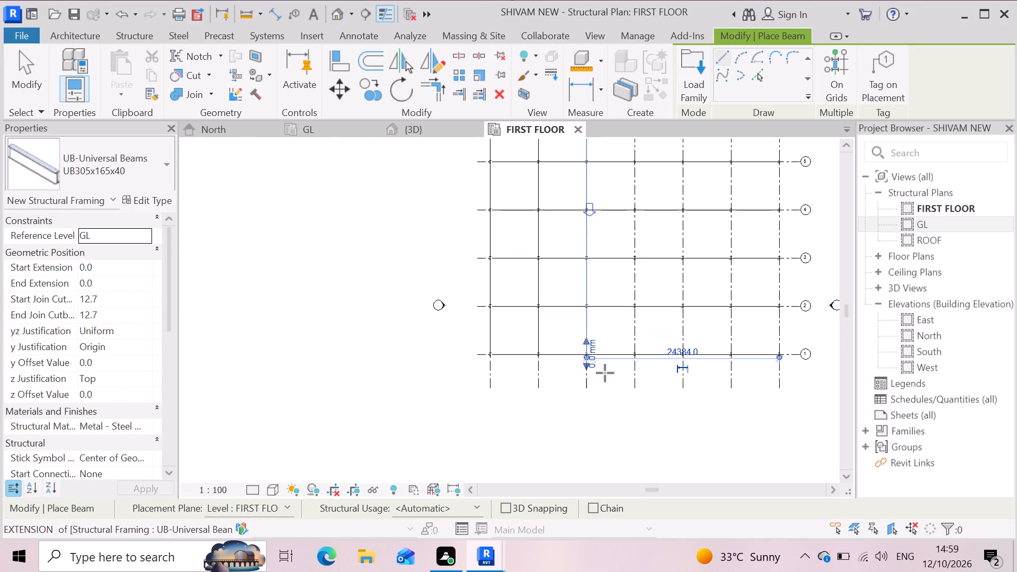
scroll(619, 380, "down", 5)
scroll(647, 240, "up", 10)
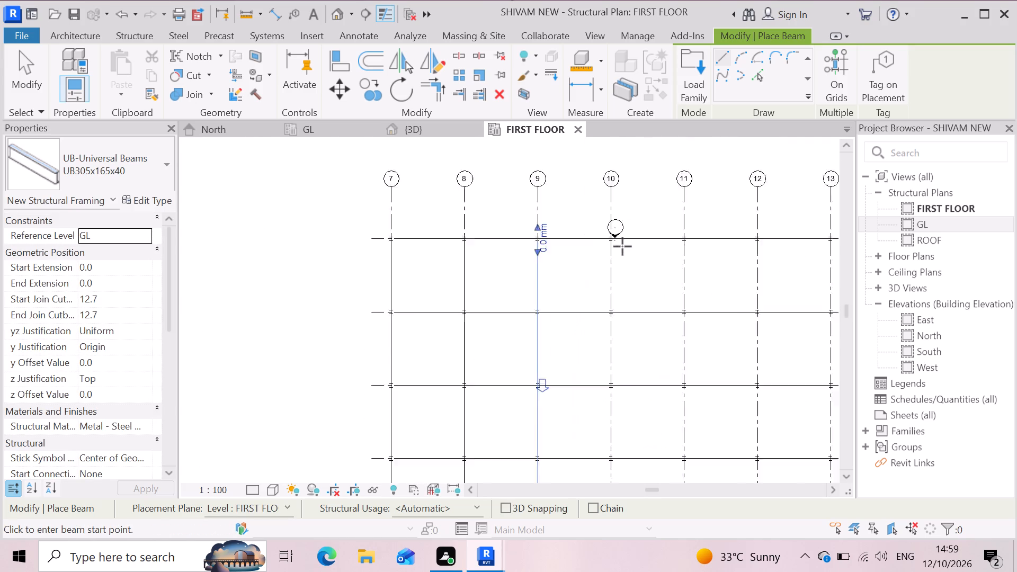
scroll(622, 246, "up", 11)
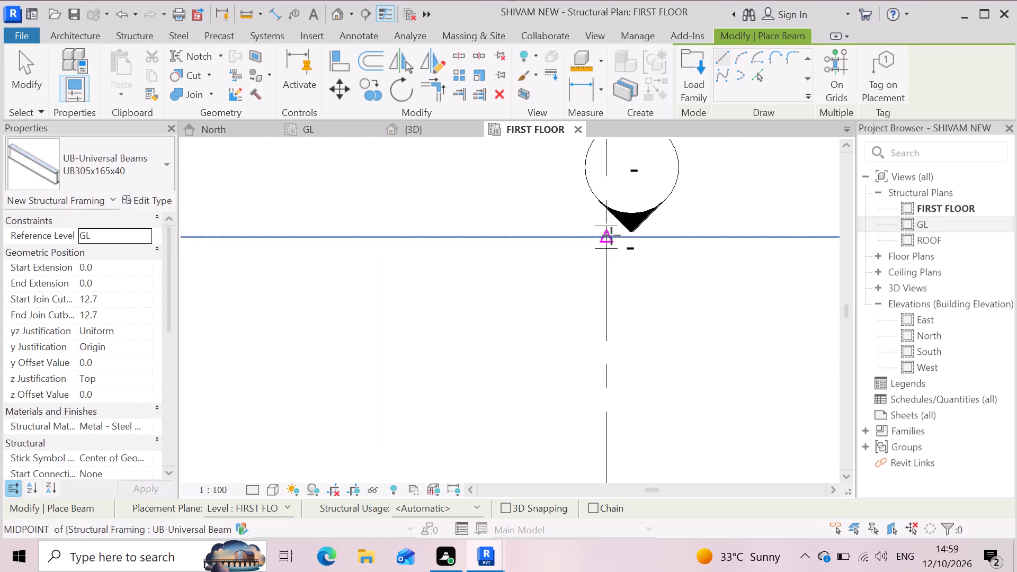
left_click(611, 236)
scroll(617, 245, "down", 13)
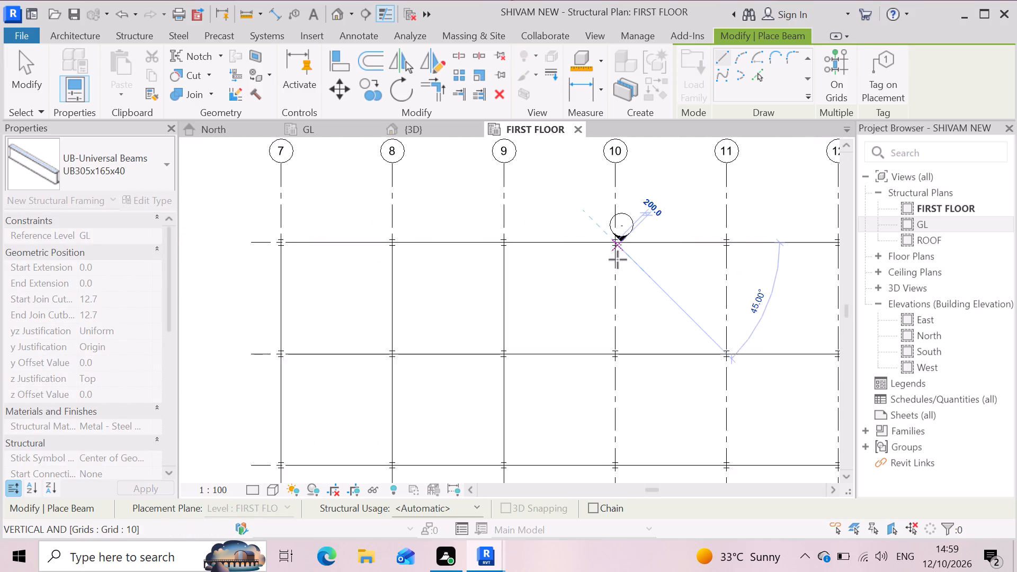
scroll(618, 260, "down", 9)
scroll(618, 373, "up", 8)
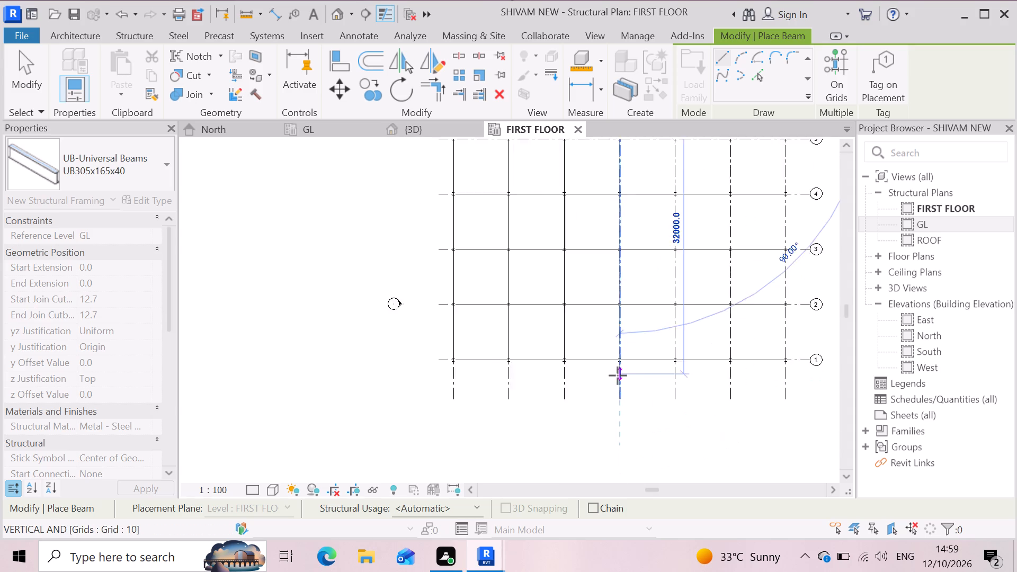
scroll(618, 376, "up", 8)
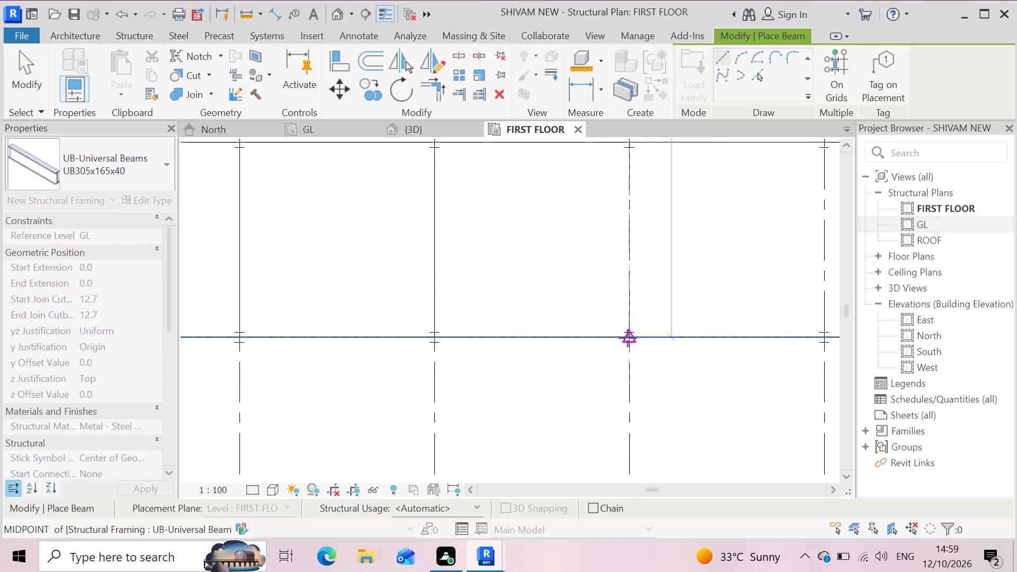
left_click(628, 338)
Place a UB305x165x40 beam along grid 11, from the grid 6 column to the grid 1 column.
scroll(619, 387, "down", 11)
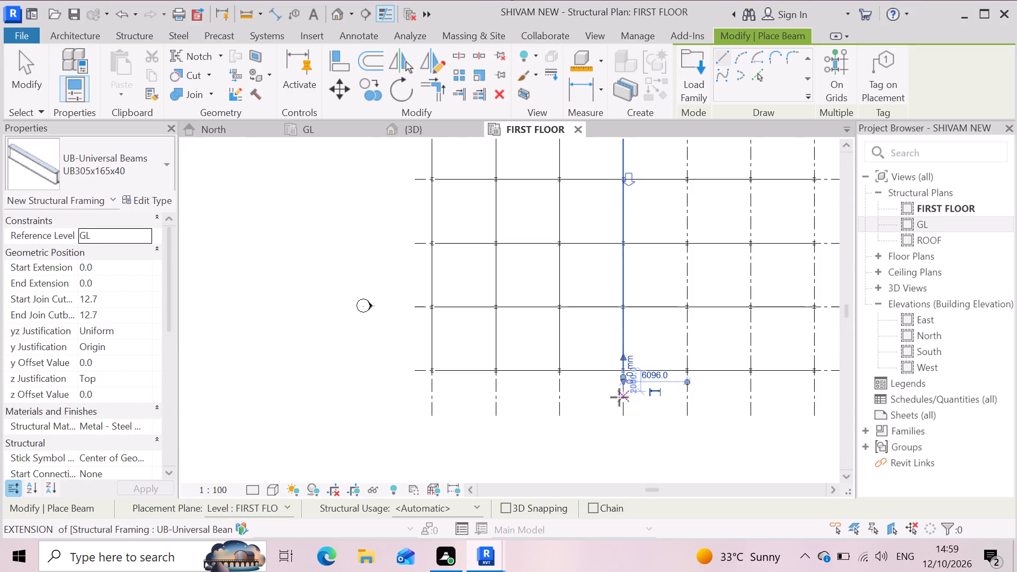
scroll(619, 397, "down", 7)
scroll(653, 297, "up", 11)
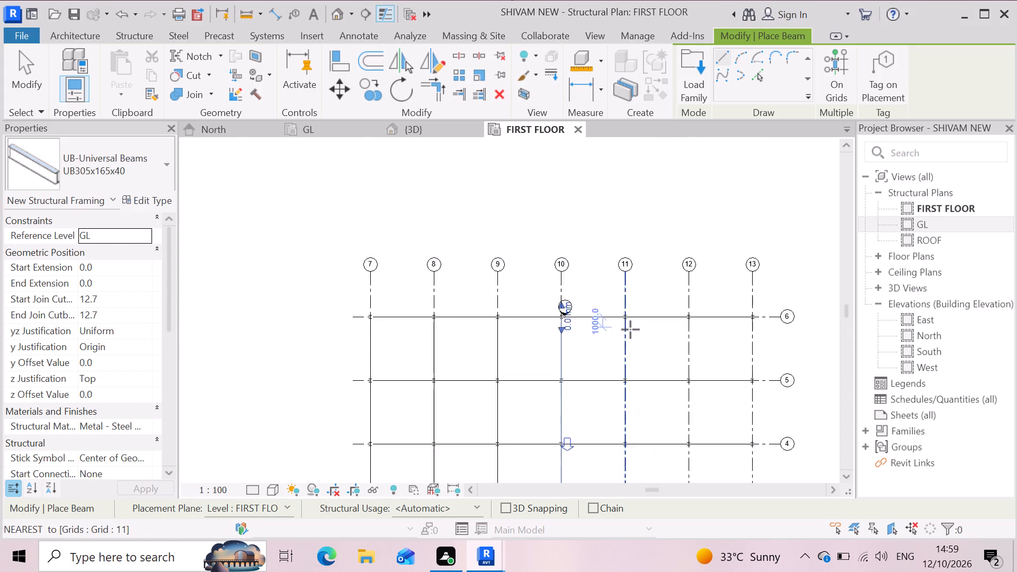
scroll(630, 329, "up", 6)
scroll(606, 283, "up", 12)
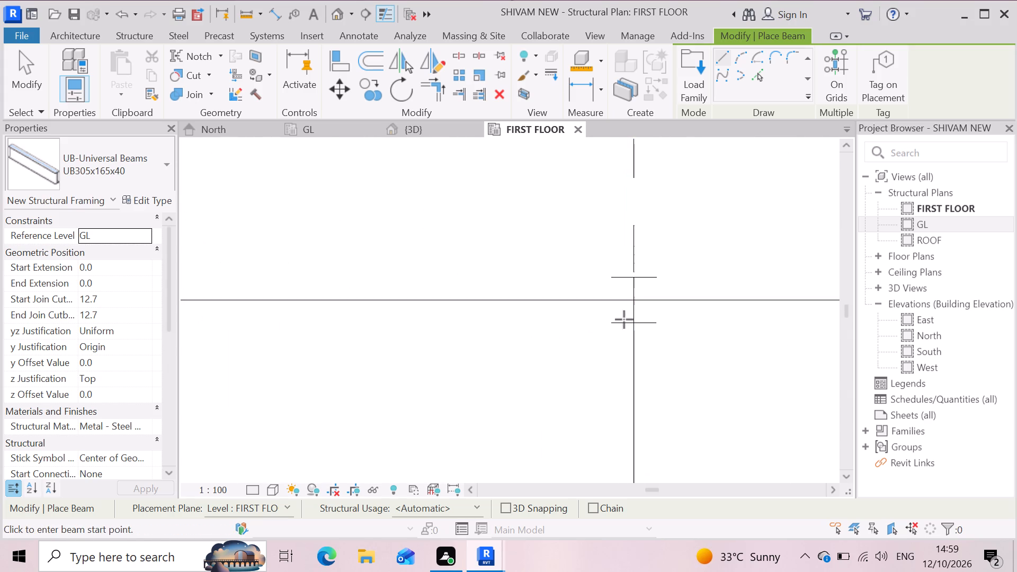
scroll(624, 319, "up", 1)
left_click(637, 293)
scroll(650, 292, "down", 9)
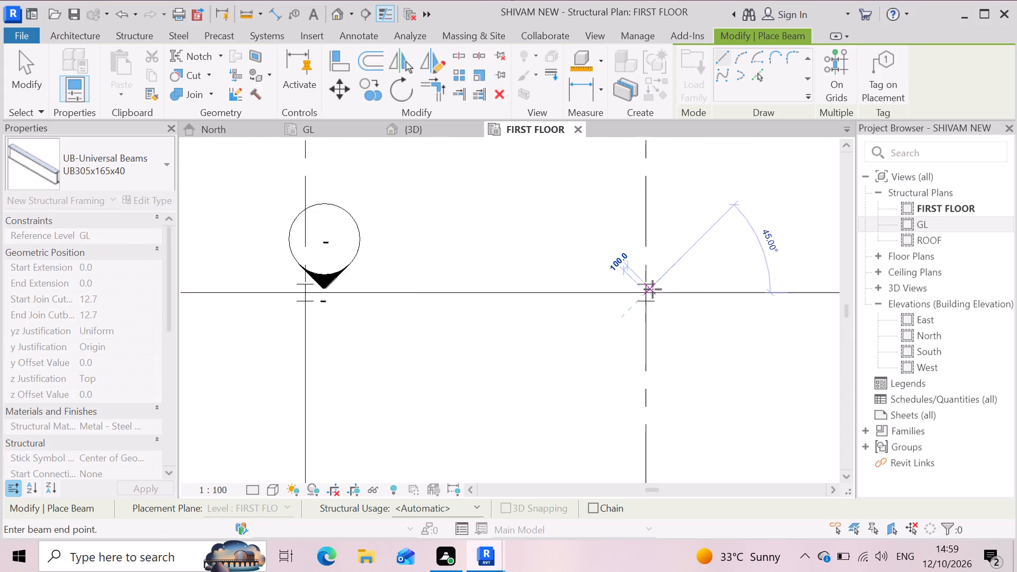
scroll(653, 289, "down", 20)
scroll(653, 289, "down", 1)
scroll(647, 386, "up", 2)
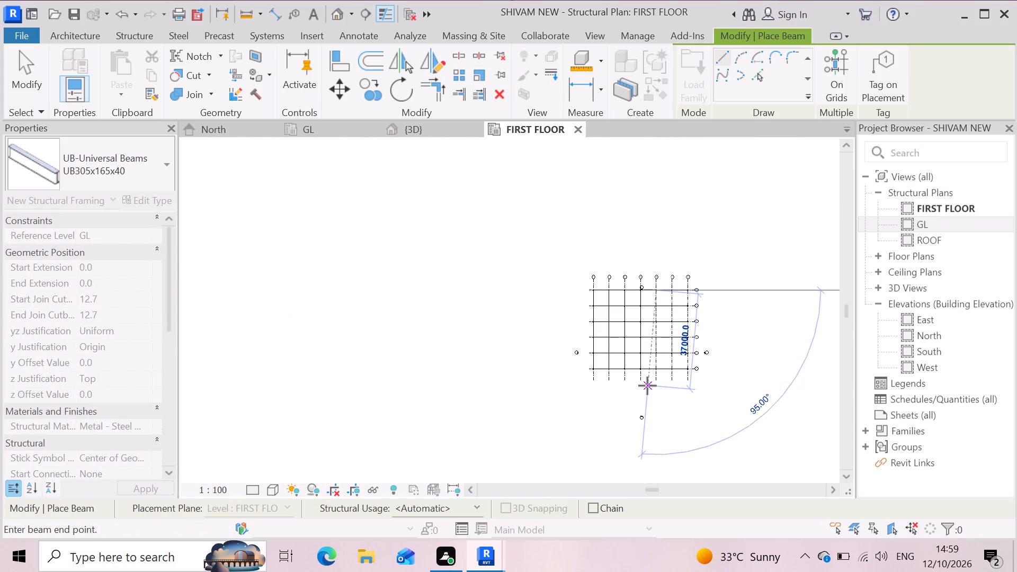
scroll(647, 386, "up", 5)
scroll(670, 348, "up", 9)
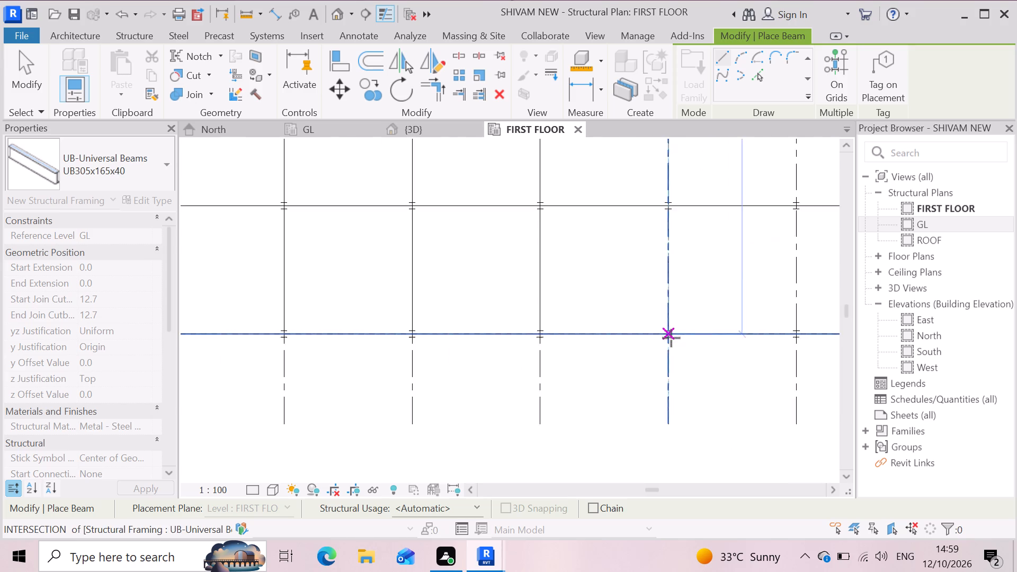
scroll(671, 338, "up", 2)
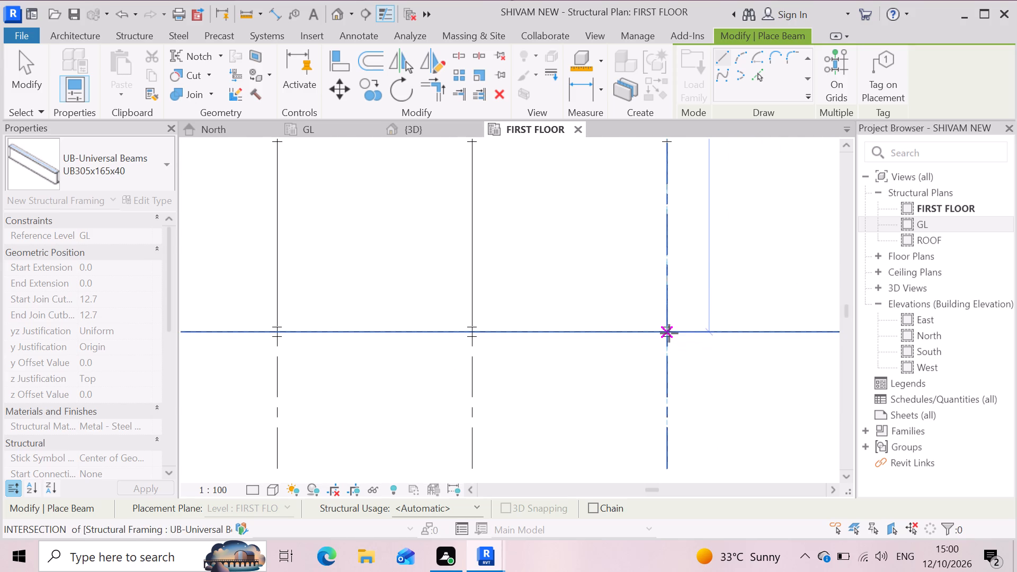
left_click(669, 333)
Place a UB305x165x40 beam along grid 12, from the grid 6 column to the grid 1 column.
scroll(628, 385, "down", 15)
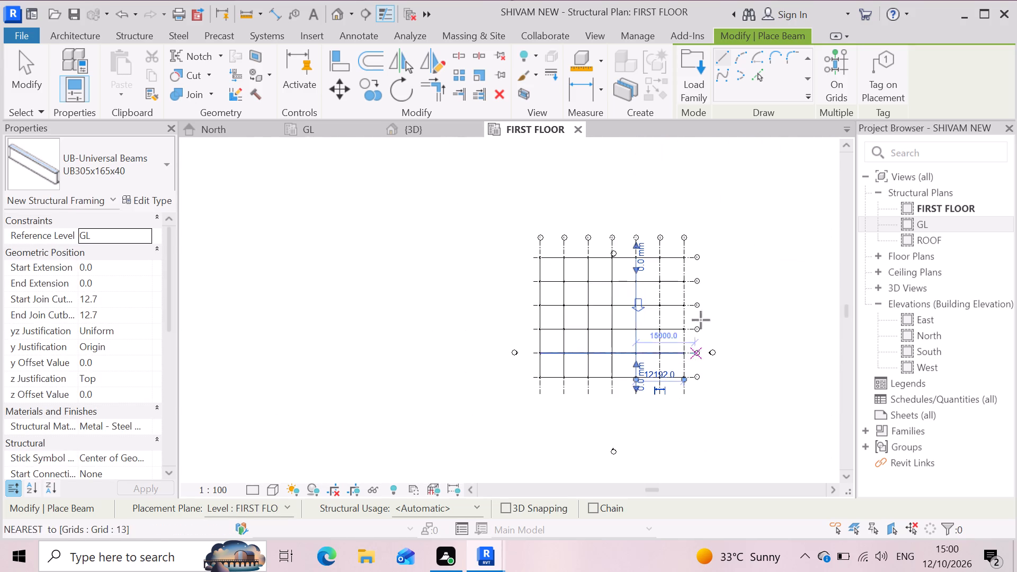
scroll(665, 258, "up", 15)
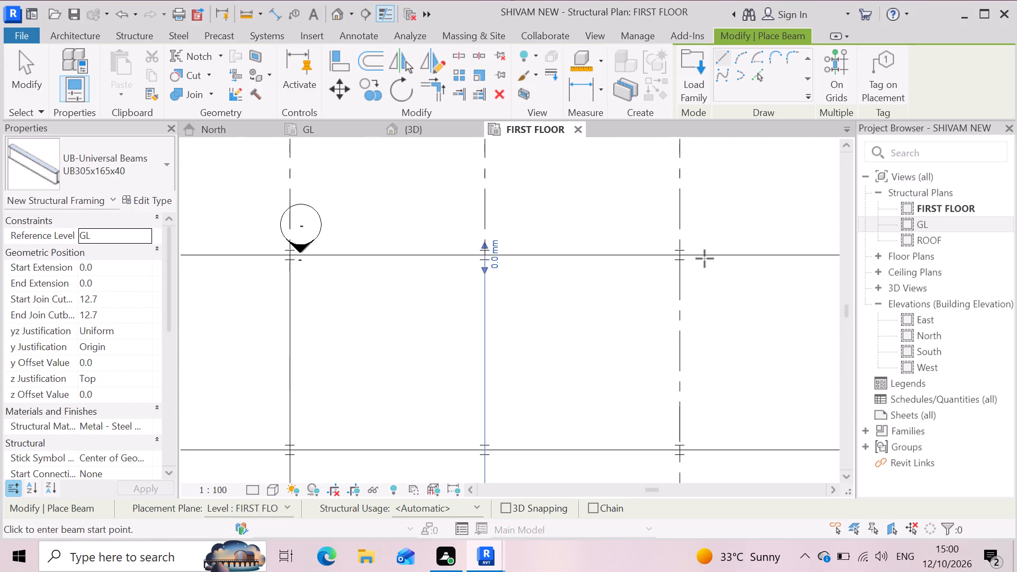
left_click(683, 258)
scroll(686, 259, "down", 9)
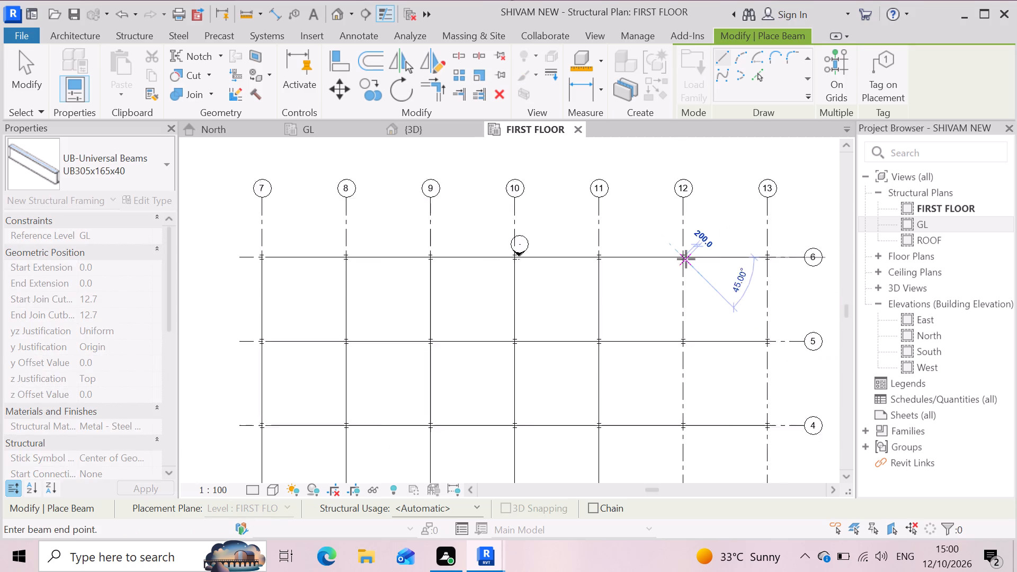
scroll(686, 259, "down", 5)
scroll(674, 405, "up", 7)
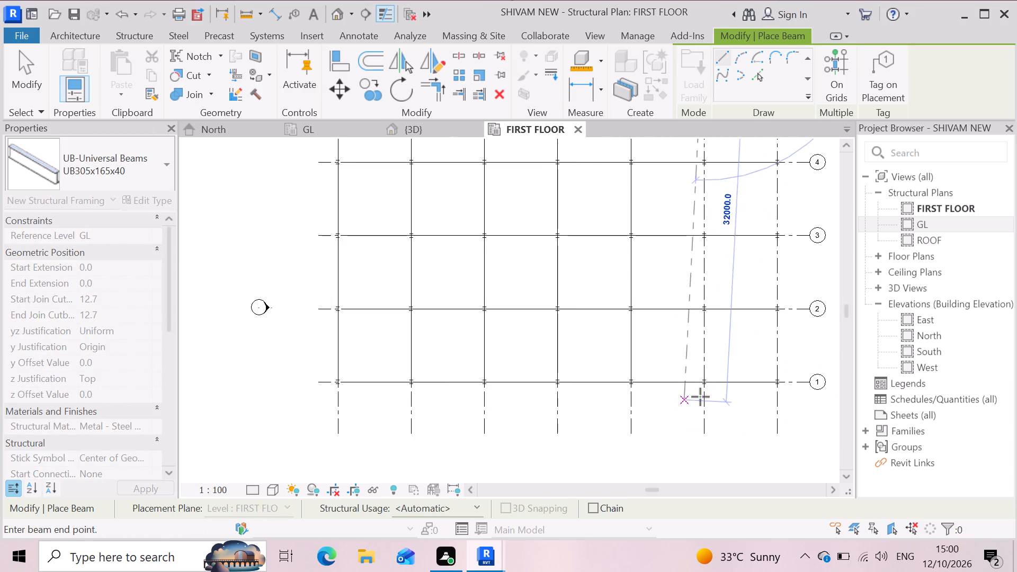
scroll(701, 388, "up", 10)
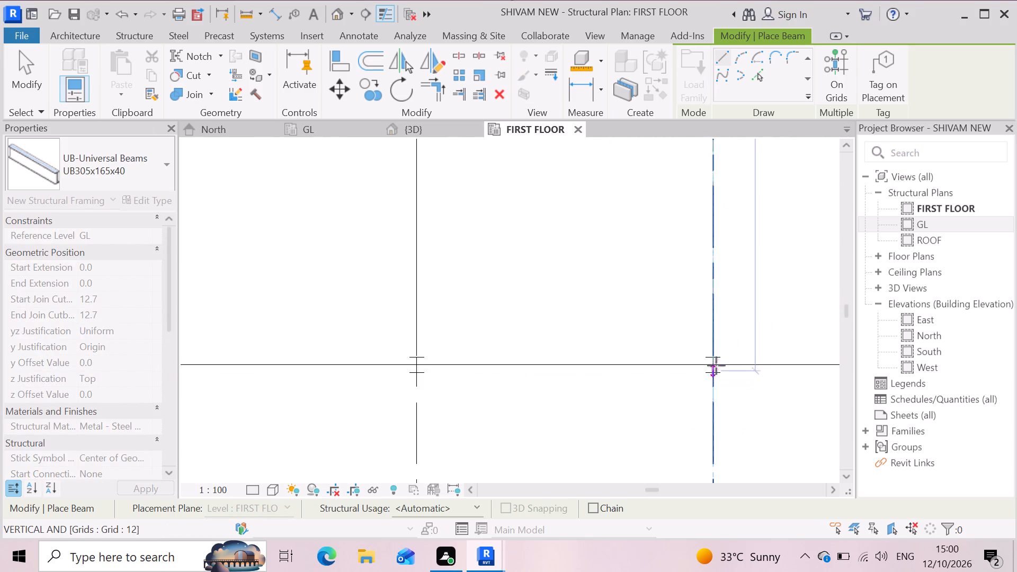
left_click(716, 365)
Place a UB305x165x40 beam along grid 13, from the grid 6 column to the grid 1 column.
scroll(630, 395, "down", 8)
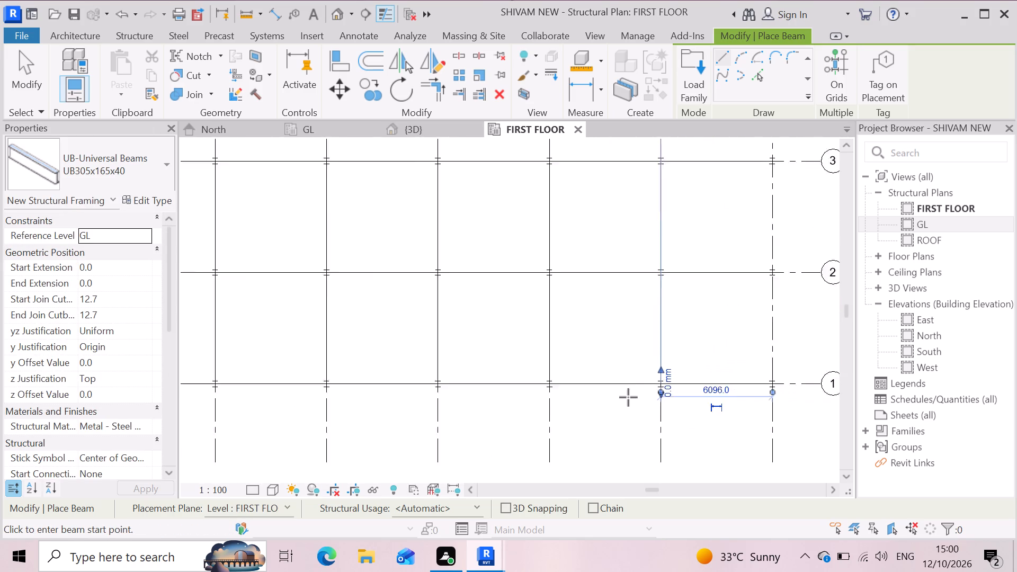
scroll(628, 397, "down", 5)
scroll(707, 446, "down", 3)
scroll(722, 254, "up", 2)
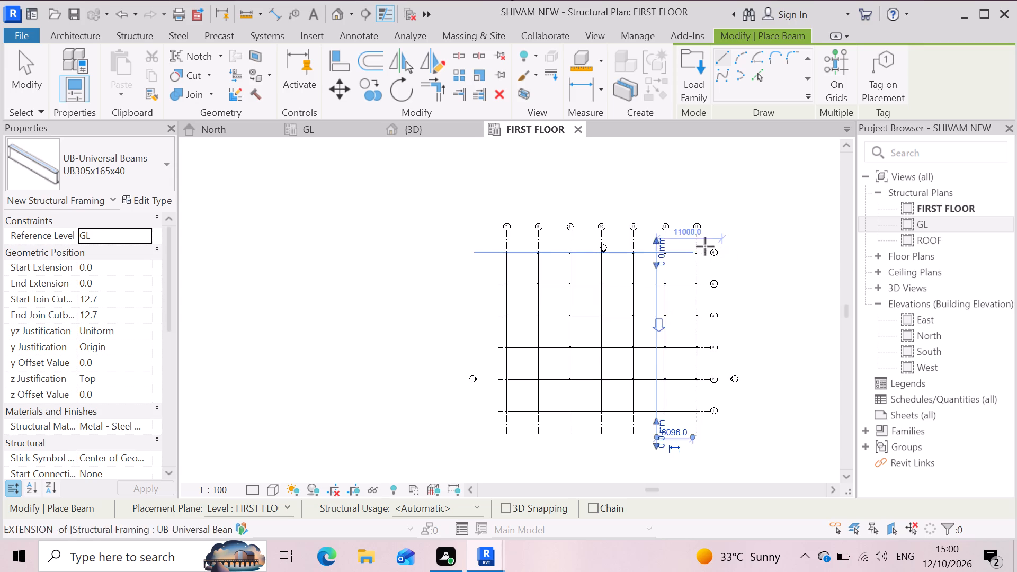
scroll(705, 246, "up", 10)
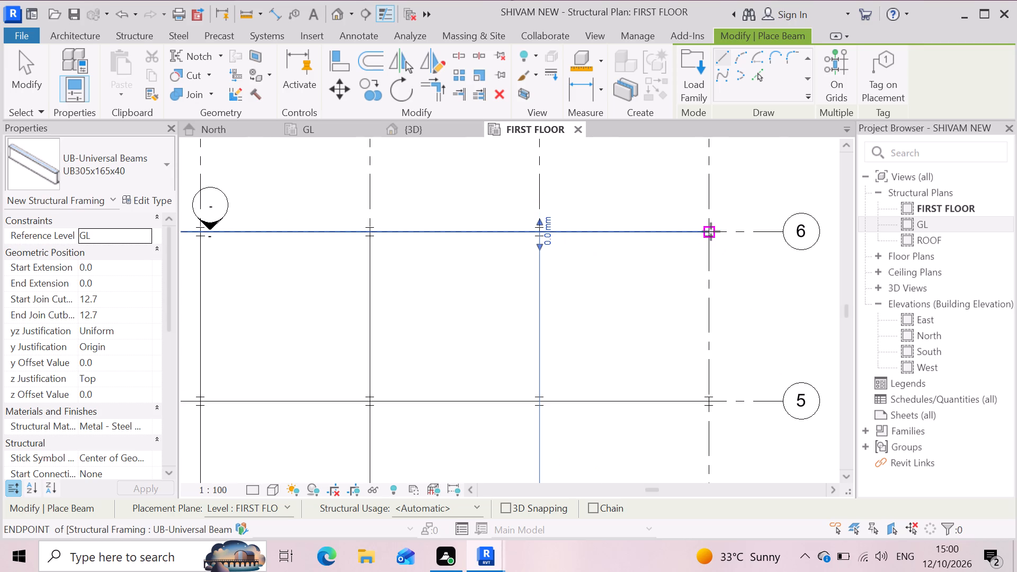
left_click(710, 231)
scroll(718, 292, "down", 11)
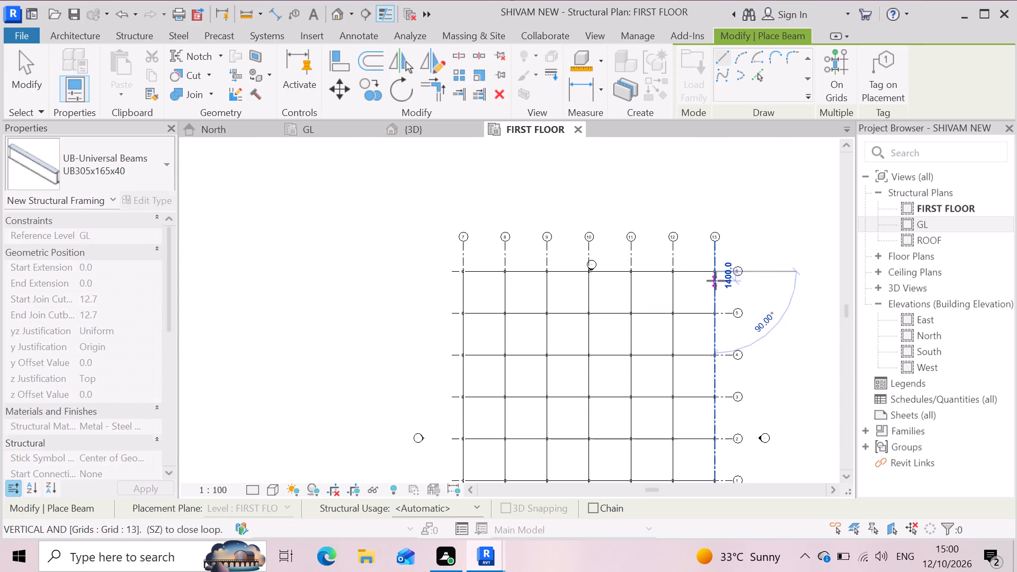
scroll(716, 281, "down", 2)
scroll(720, 430, "up", 7)
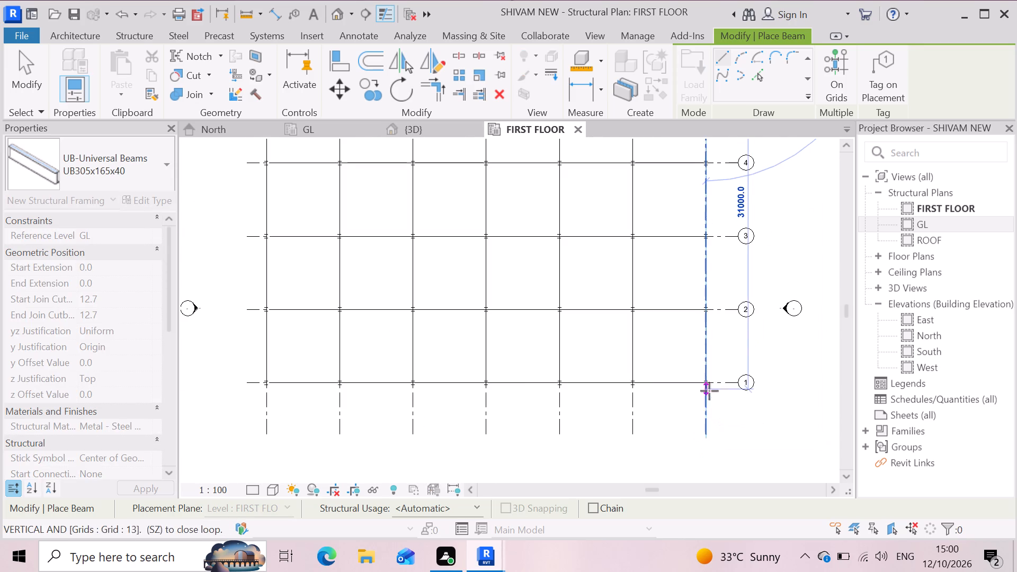
scroll(704, 390, "up", 6)
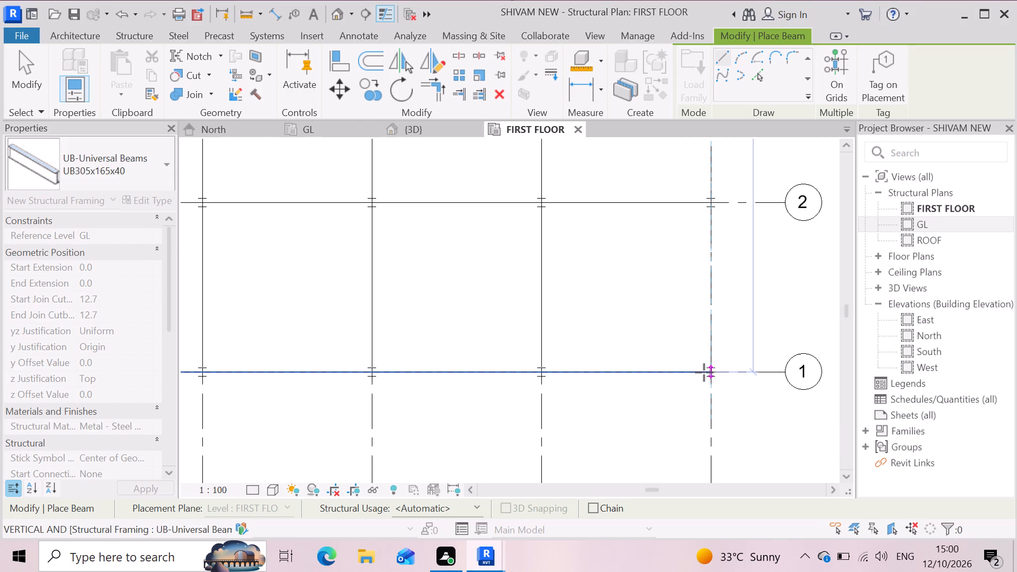
left_click(704, 370)
Examine the first-floor beam-to-column joints in the 3D view, including the corner at grids 1 and 13, ending beam placement.
scroll(710, 395, "down", 3)
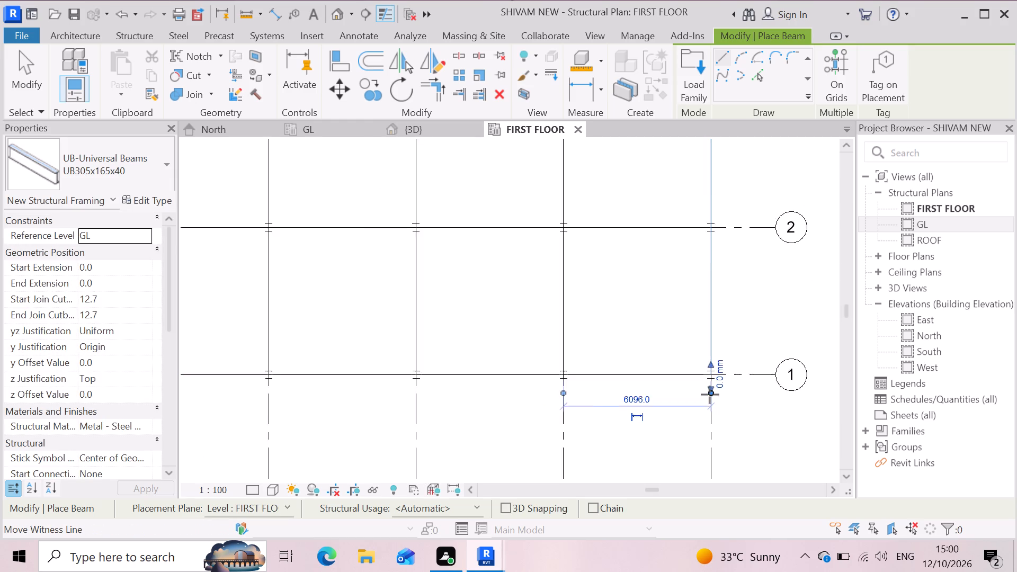
scroll(710, 395, "down", 5)
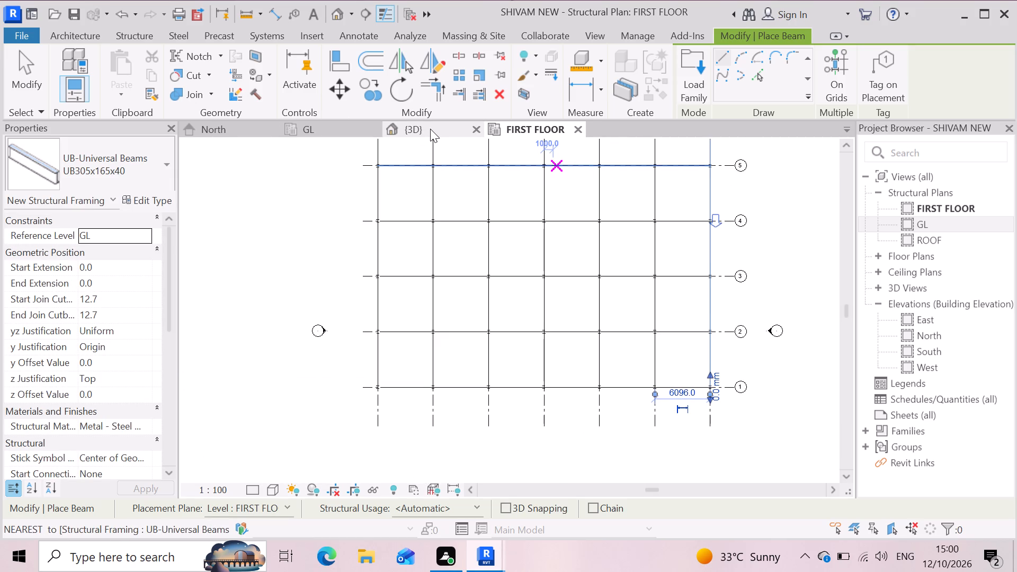
left_click(430, 129)
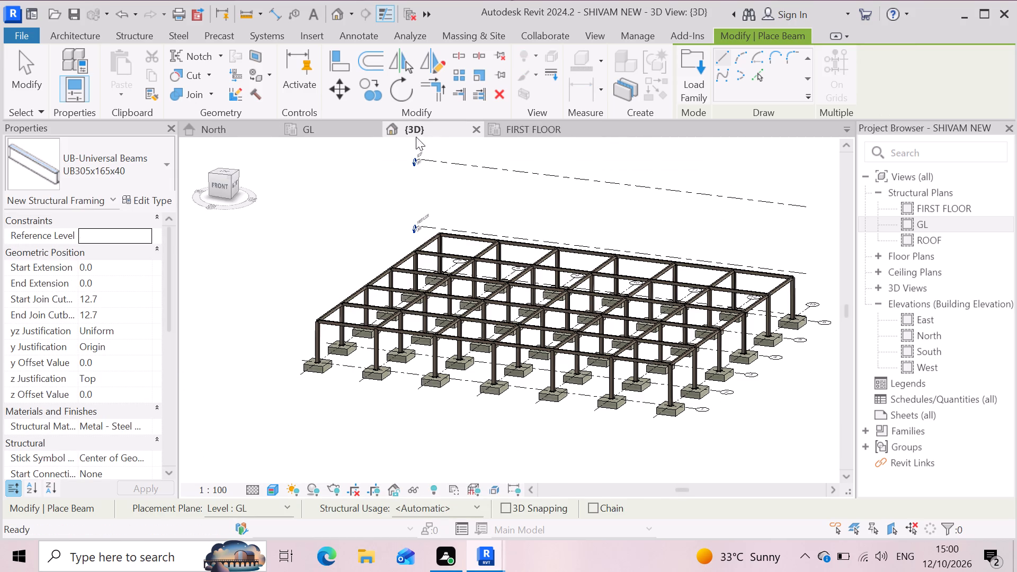
scroll(343, 346, "up", 4)
scroll(402, 309, "up", 4)
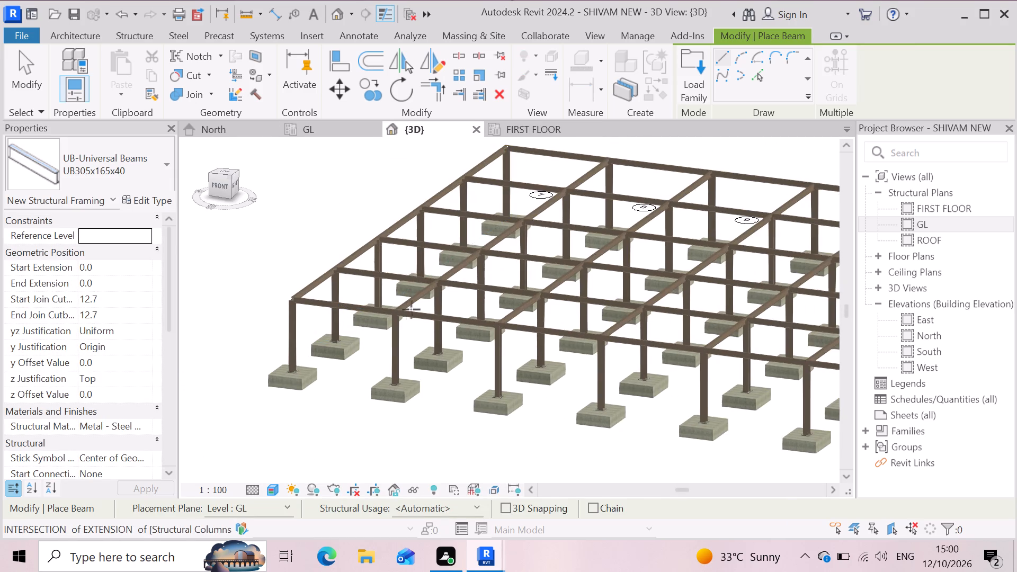
scroll(411, 309, "up", 7)
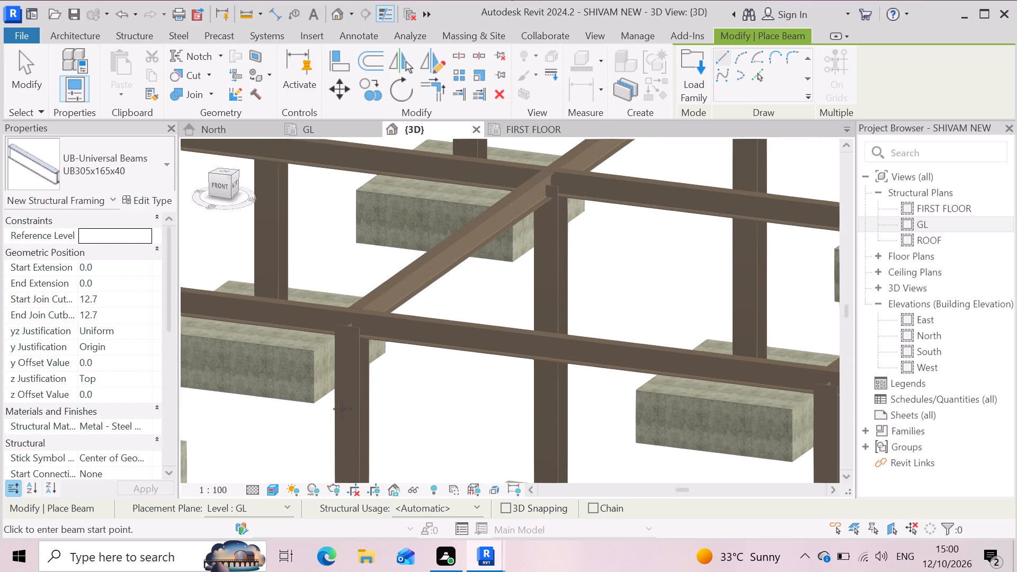
scroll(341, 343, "down", 9)
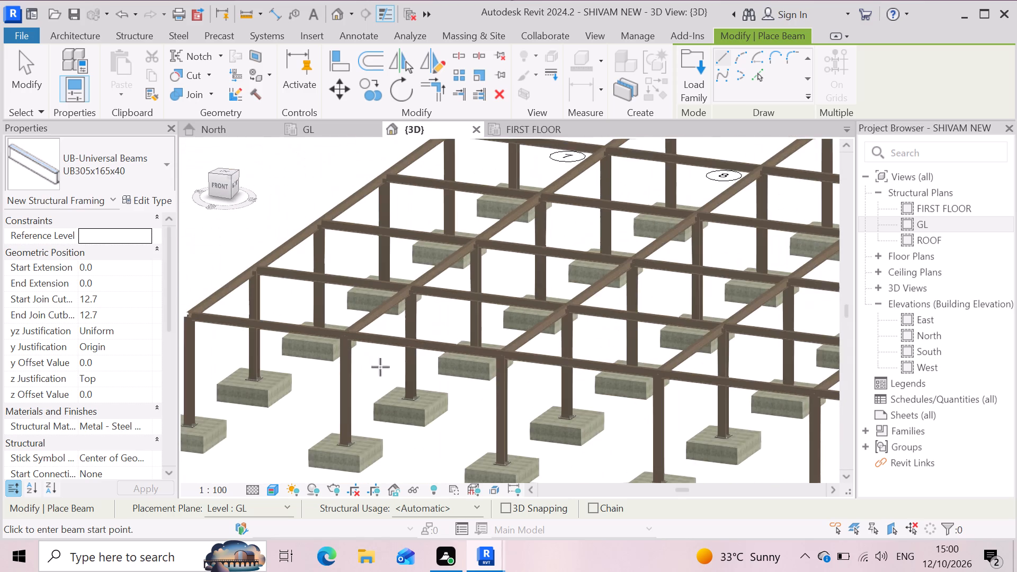
scroll(454, 342, "down", 3)
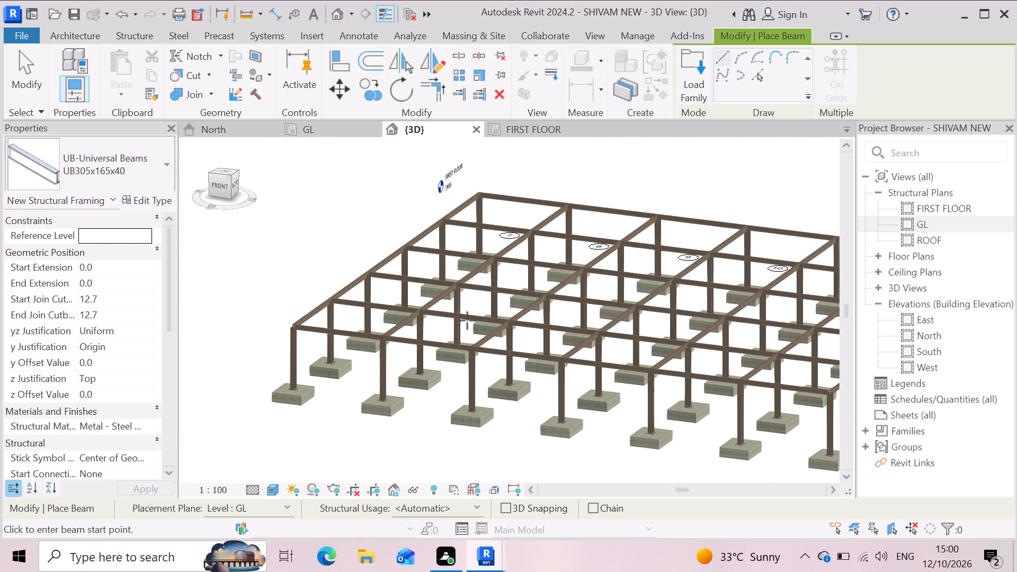
scroll(467, 320, "down", 4)
scroll(679, 369, "up", 6)
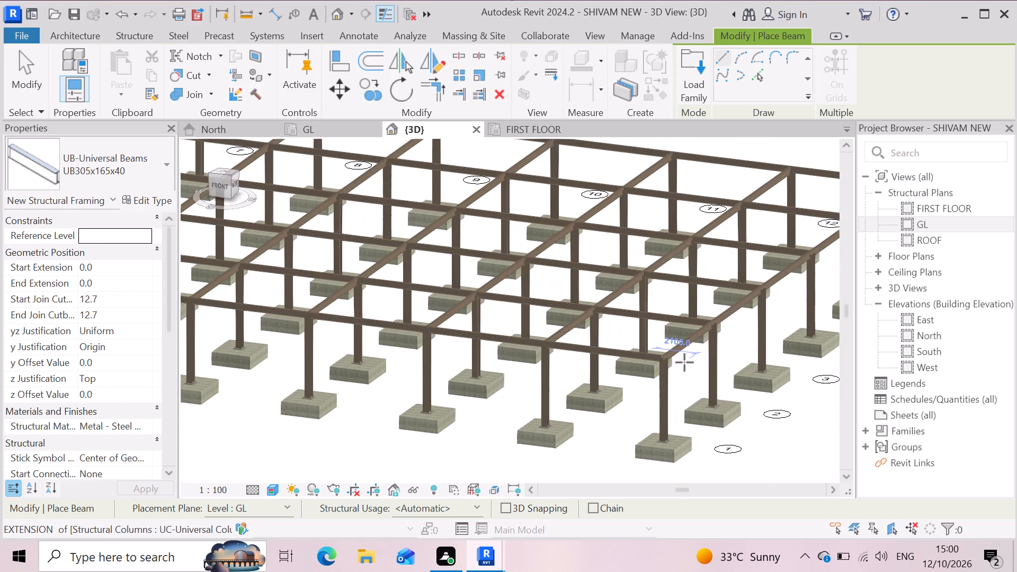
key("Escape")
scroll(670, 390, "up", 4)
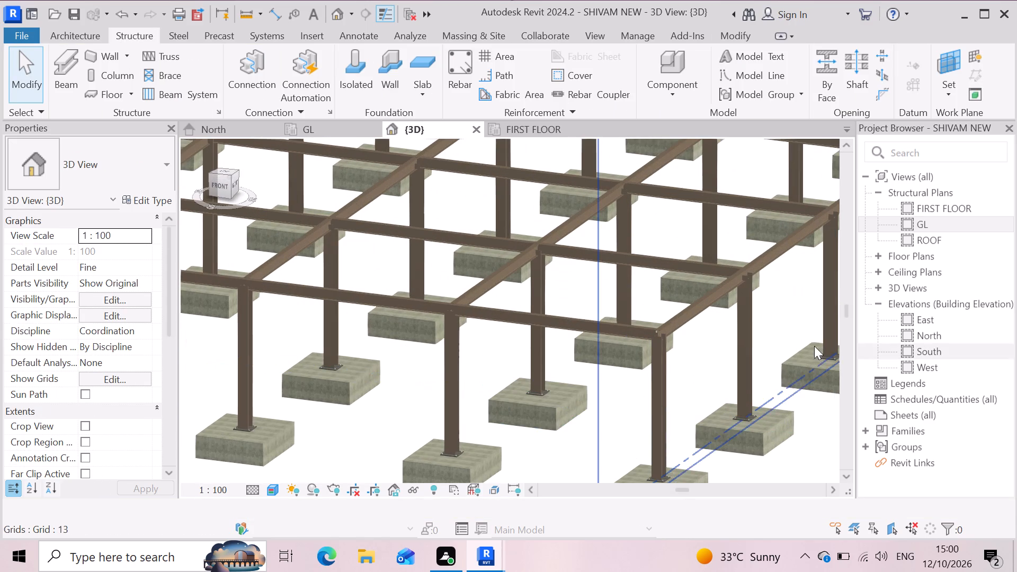
scroll(682, 382, "up", 3)
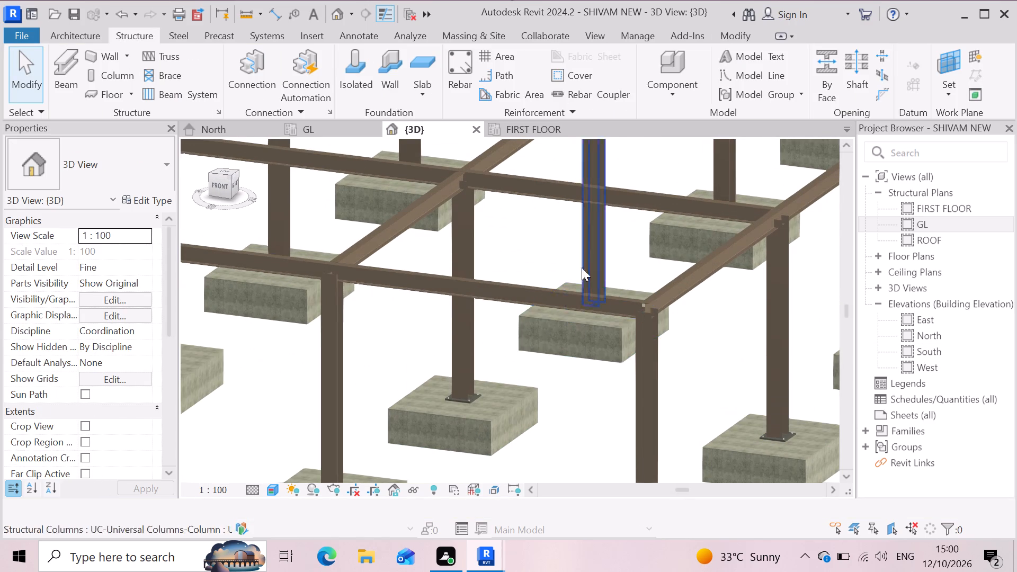
scroll(660, 318, "up", 6)
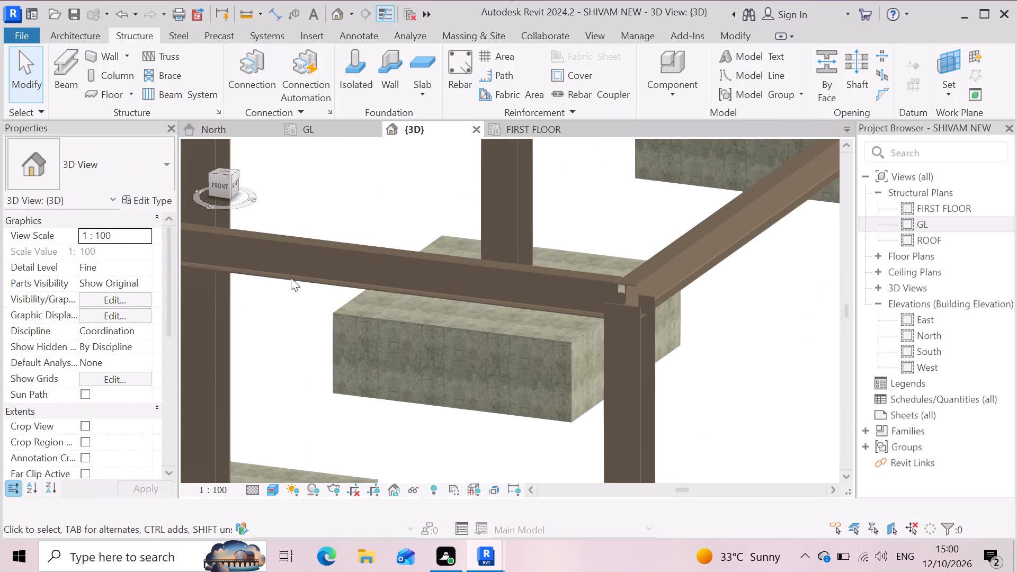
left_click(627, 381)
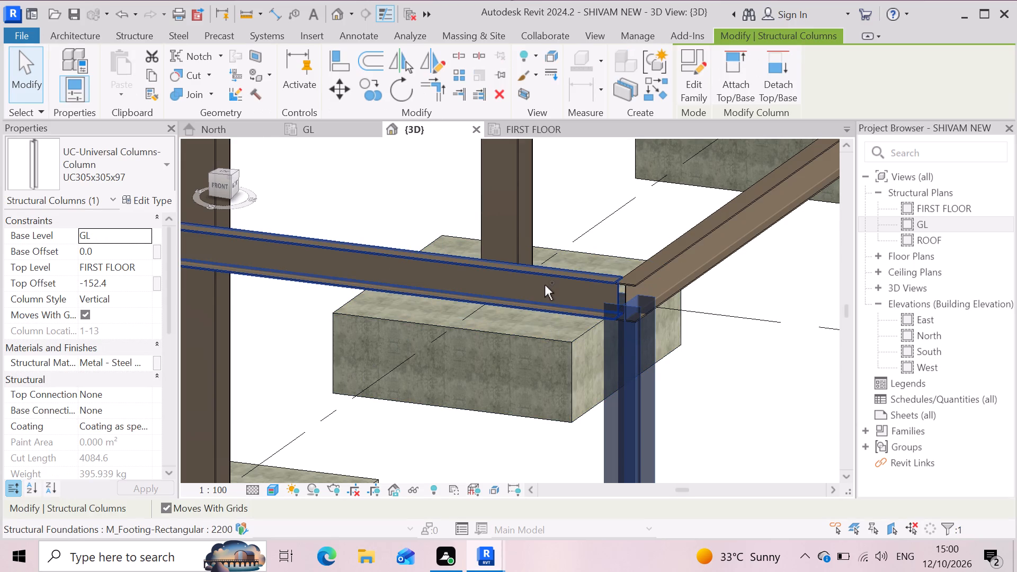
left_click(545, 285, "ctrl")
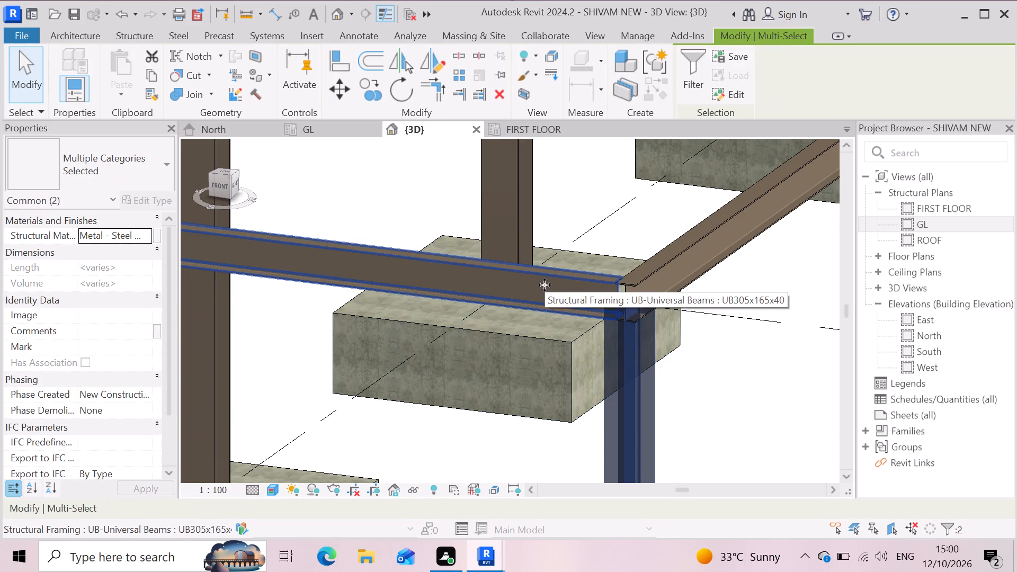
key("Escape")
Switch the 3D view to Wireframe and add a connection between the corner column at grids 1 and 13 and the grid 1 beam.
left_click(559, 289)
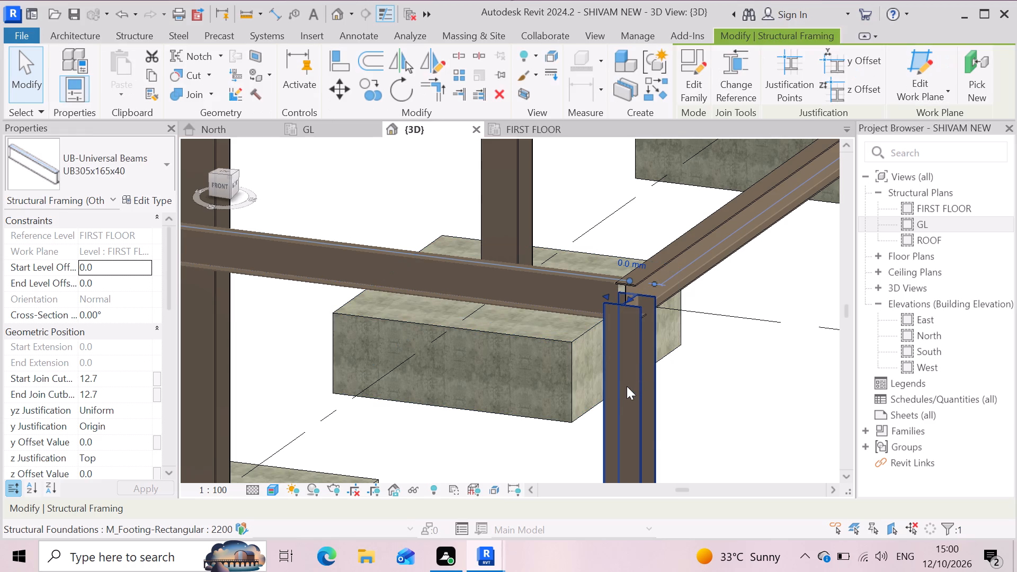
left_click(629, 399, "ctrl")
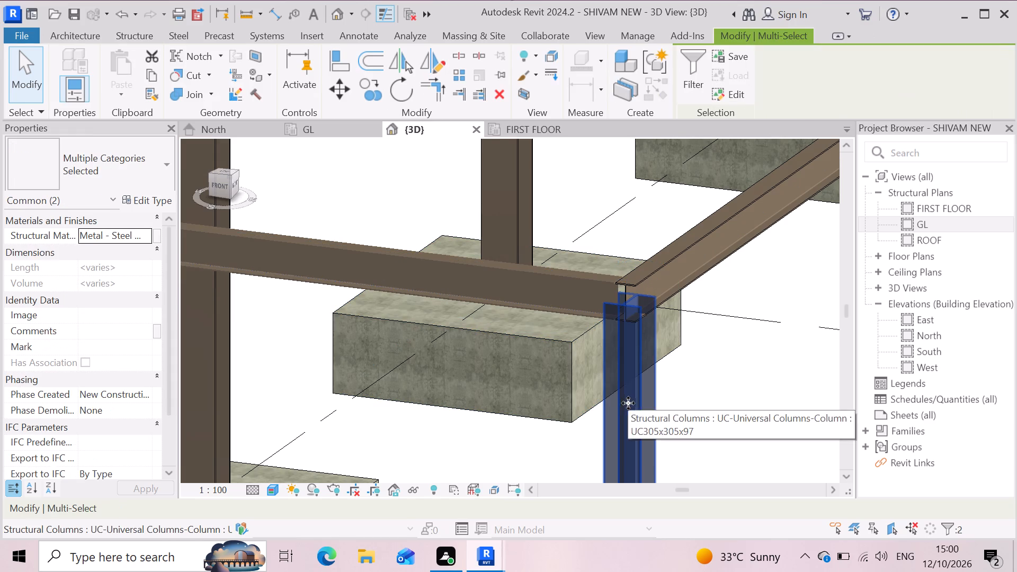
left_click(267, 488)
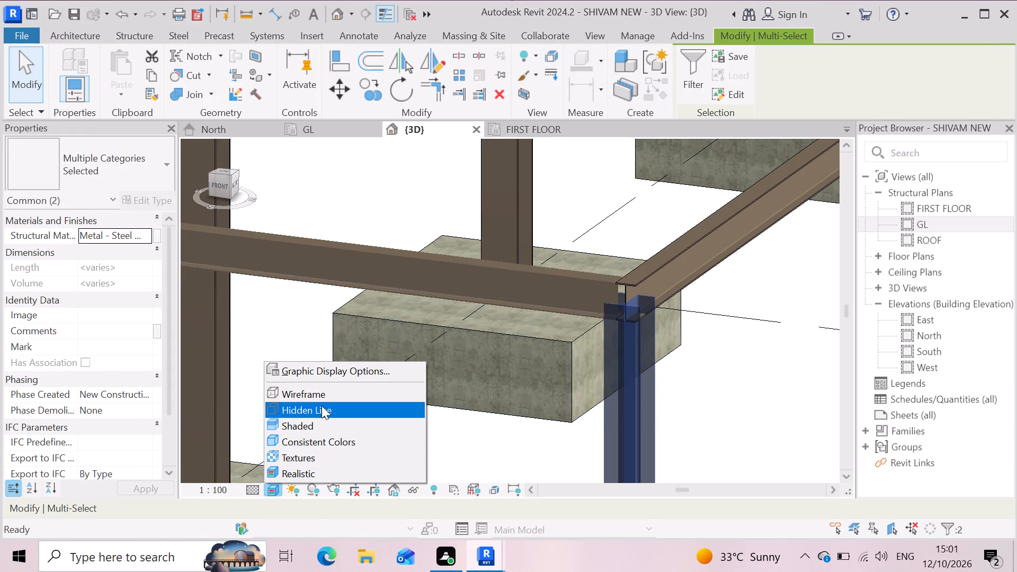
left_click(322, 398)
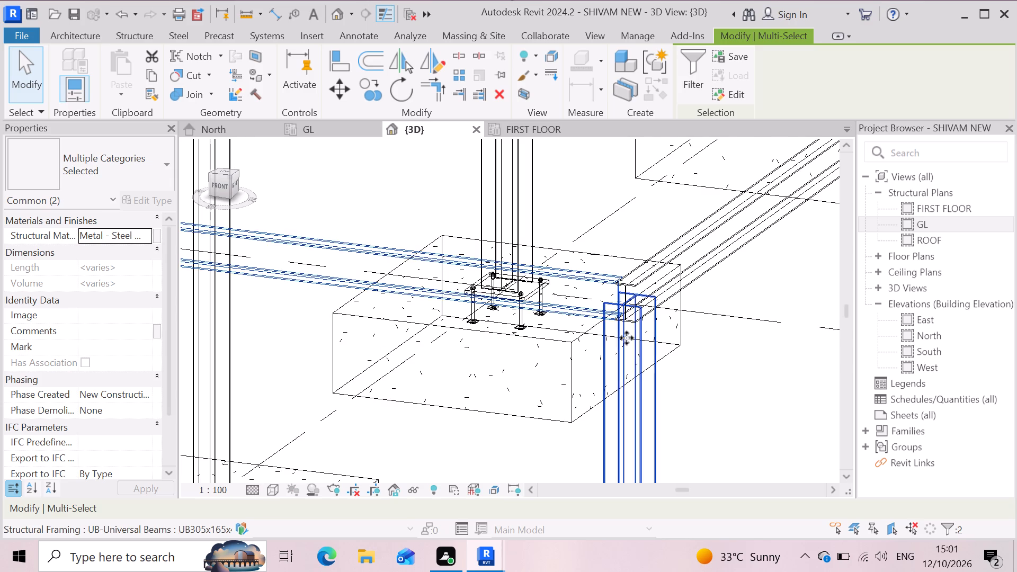
scroll(651, 349, "down", 3)
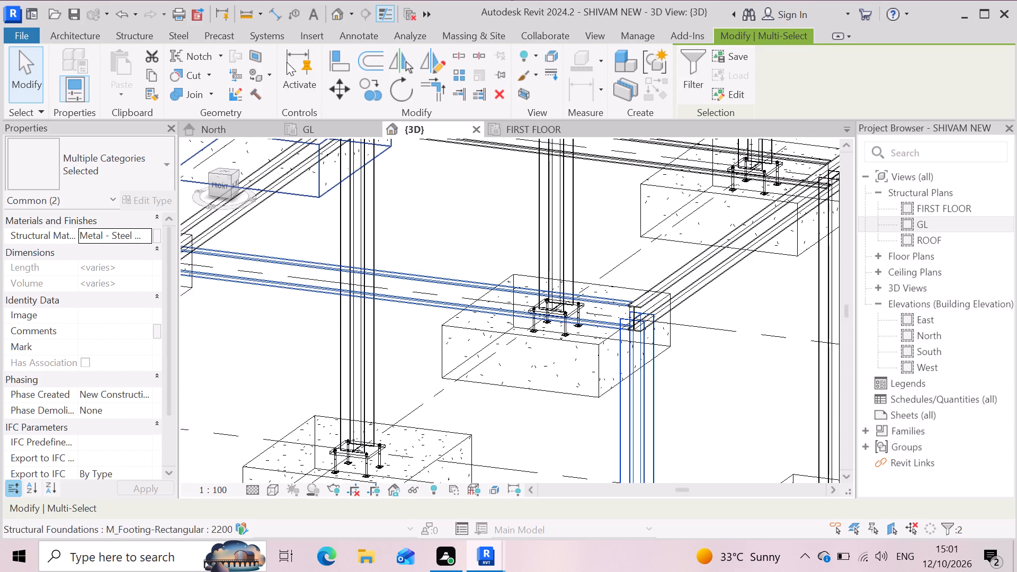
left_click(142, 32)
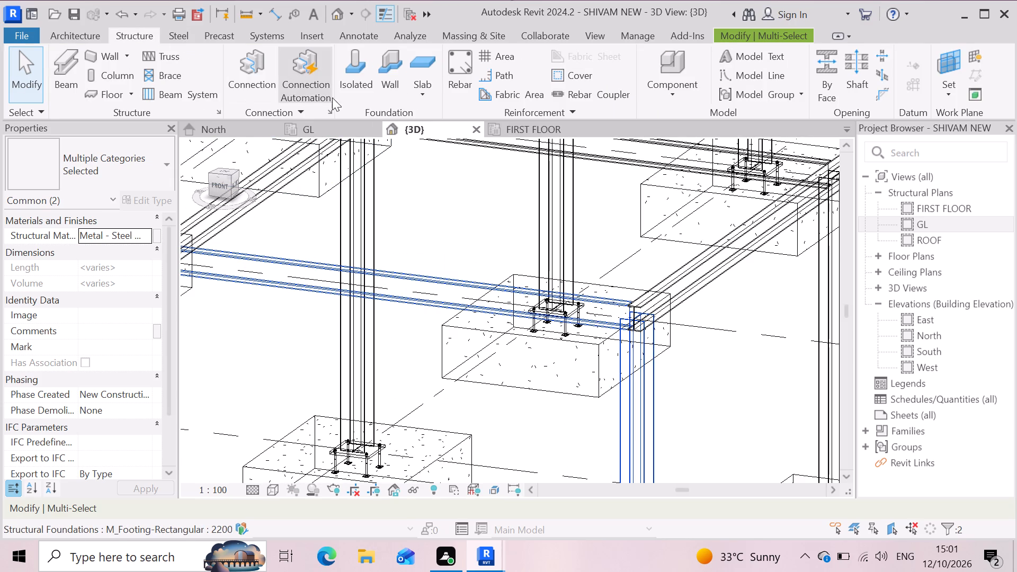
left_click(258, 72)
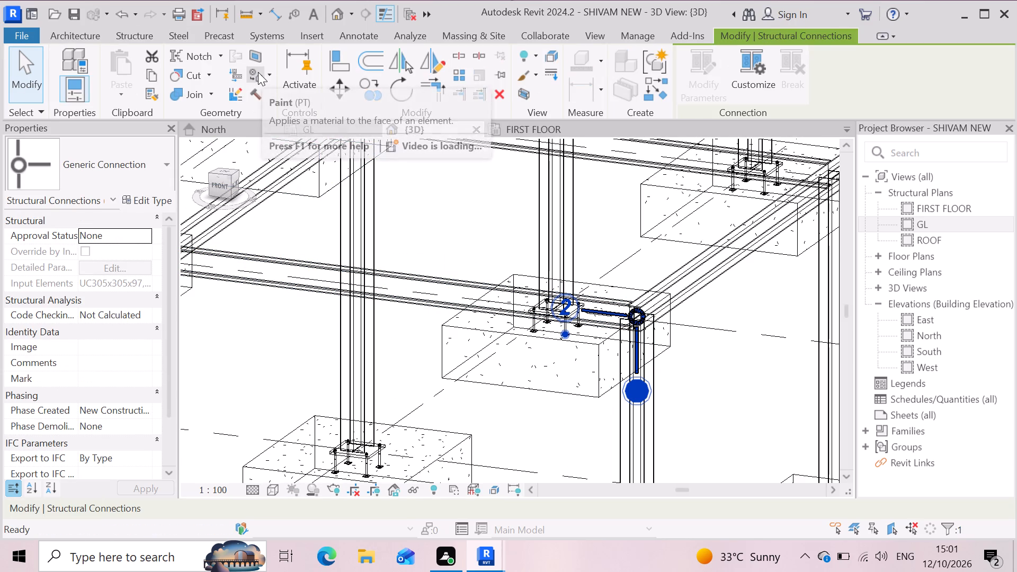
Change the type of the corner beam-to-column connection from Generic Connection to Platform plate.
left_click(163, 158)
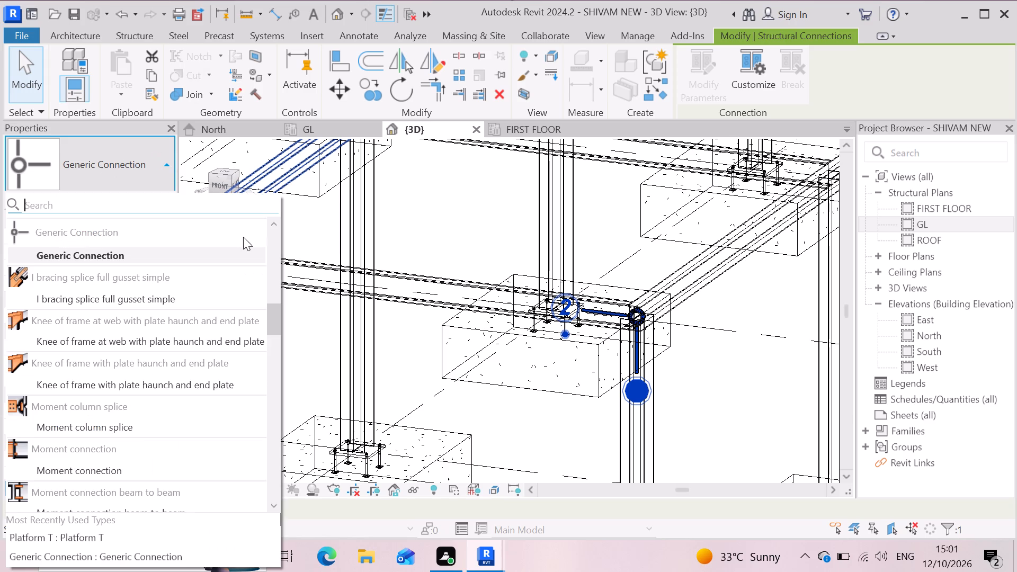
scroll(141, 401, "down", 3)
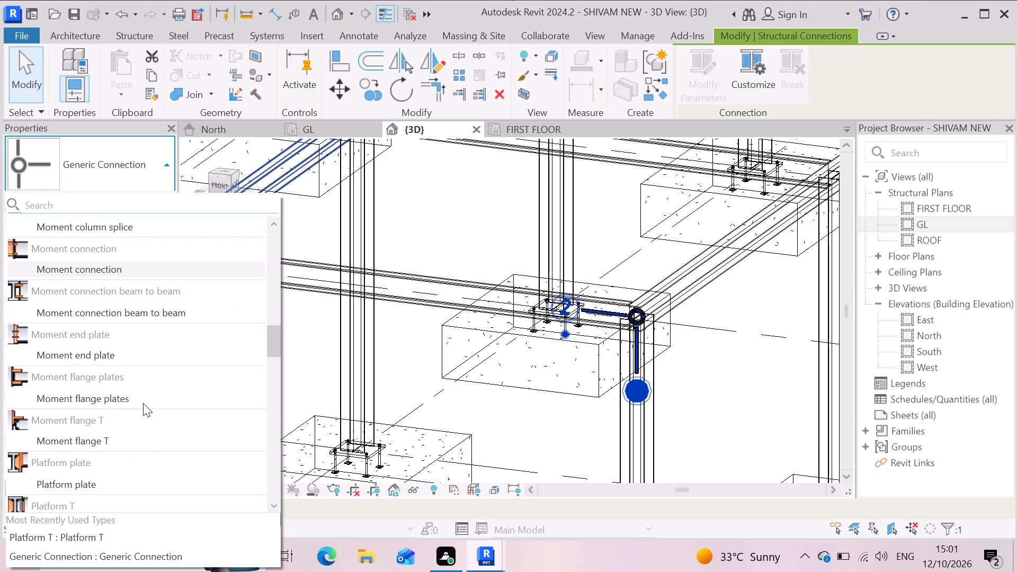
left_click(105, 479)
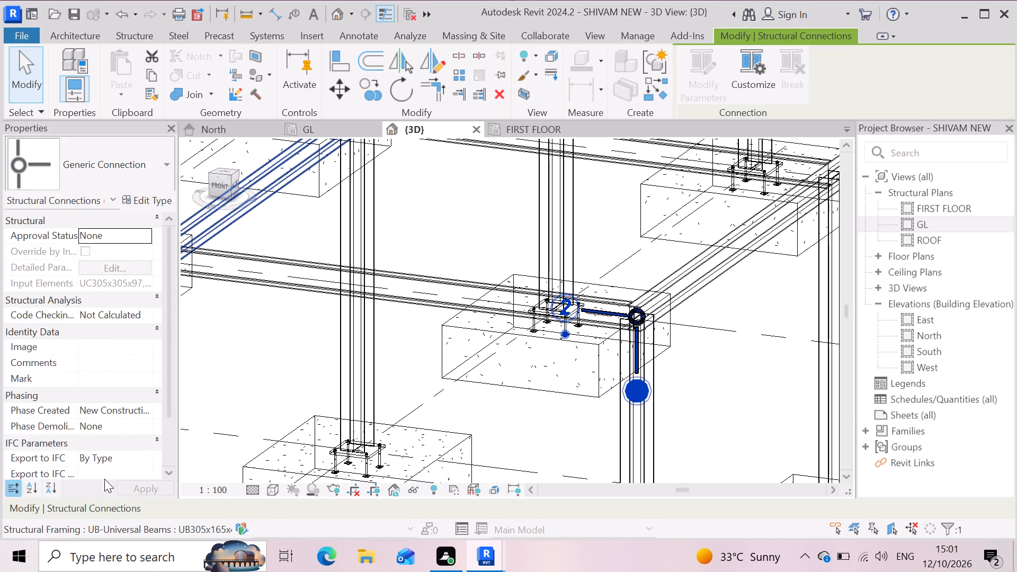
left_click(634, 345)
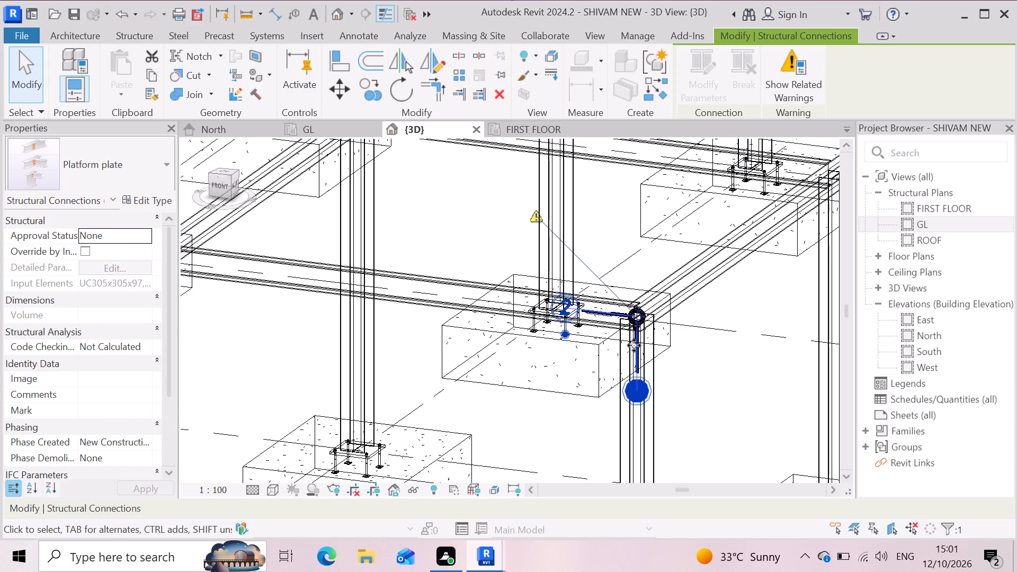
Examine the Platform plate connection at the corner of grids 1 and 13 and how the beams meet the column there.
scroll(630, 430, "up", 4)
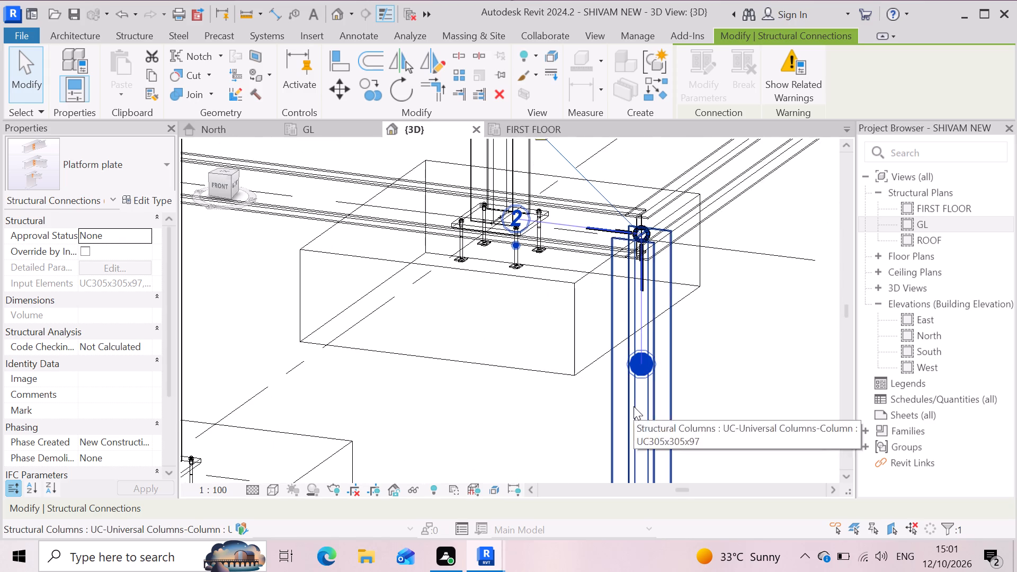
scroll(635, 407, "down", 4)
scroll(653, 298, "up", 5)
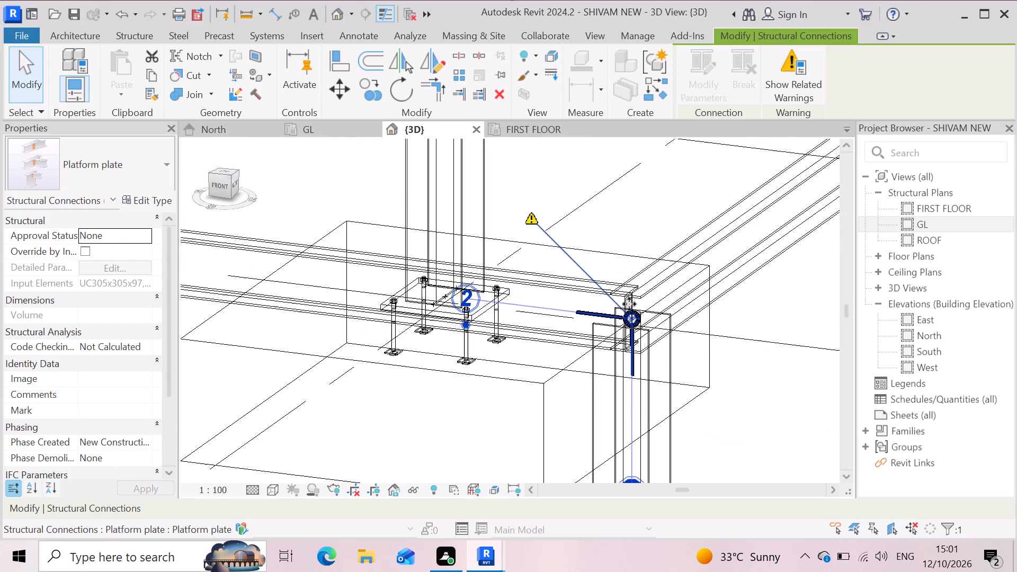
scroll(629, 304, "up", 8)
scroll(665, 346, "up", 4)
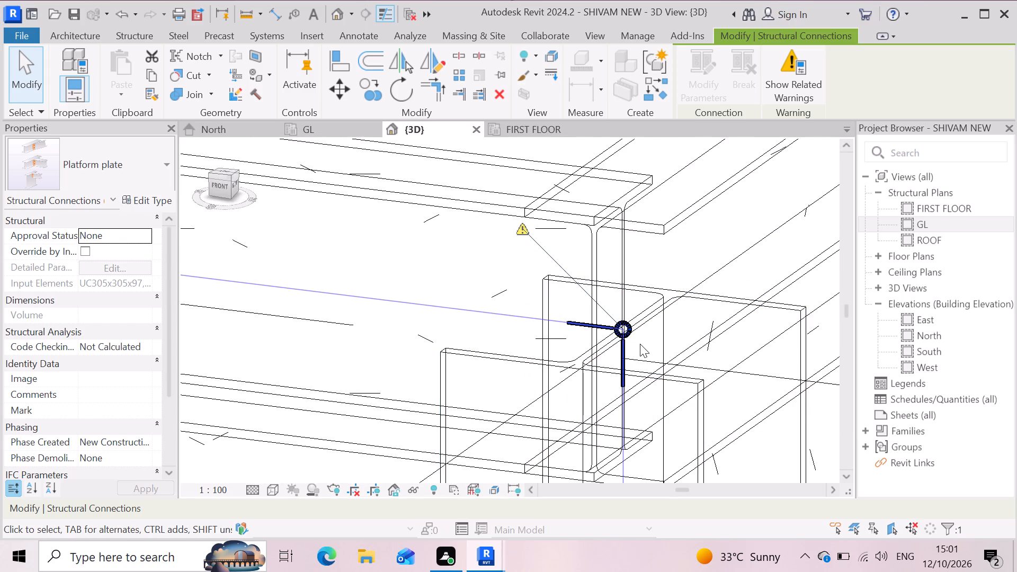
scroll(640, 344, "up", 1)
left_click(625, 332)
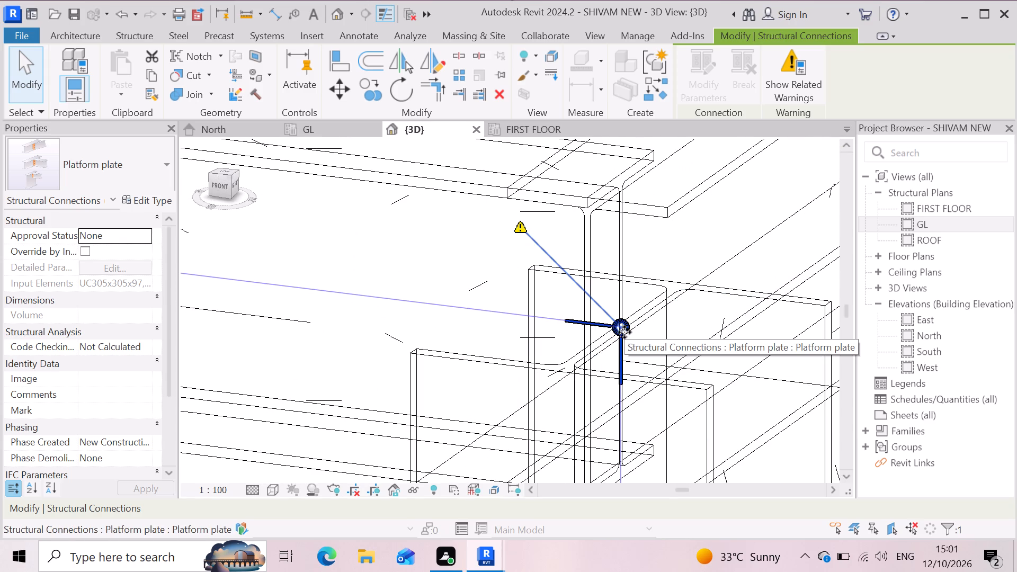
scroll(621, 335, "down", 3)
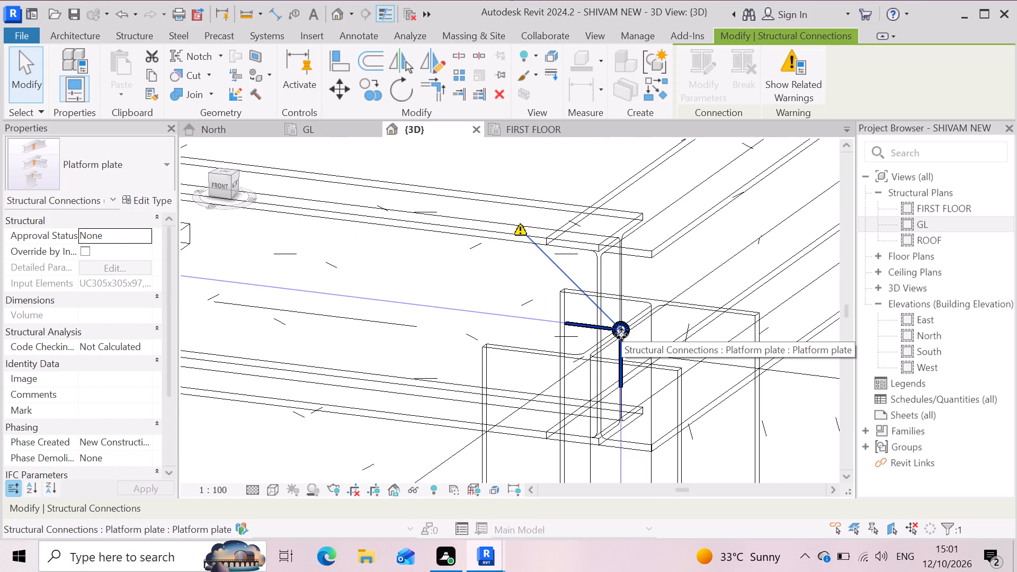
scroll(621, 335, "down", 6)
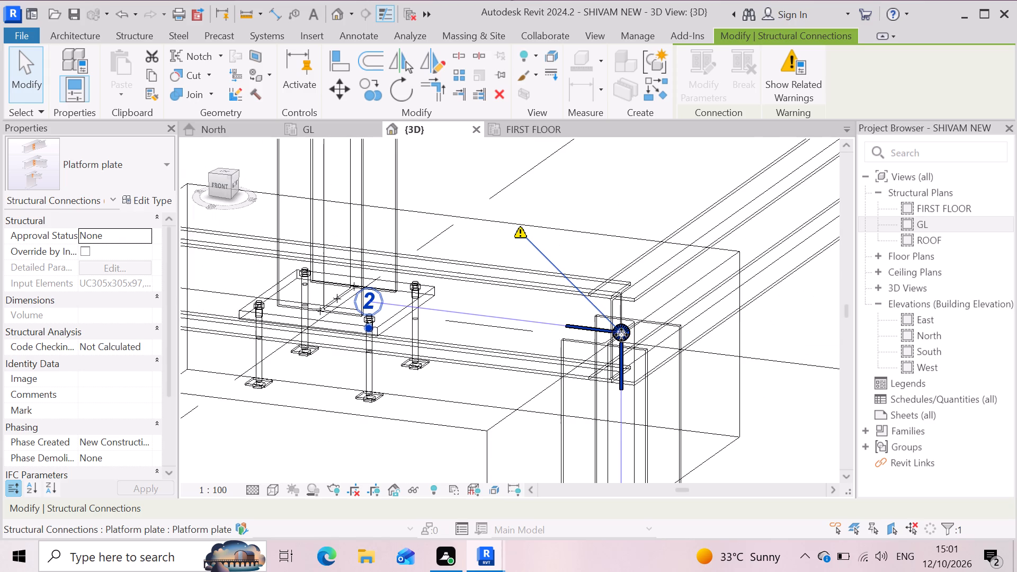
scroll(421, 365, "up", 3)
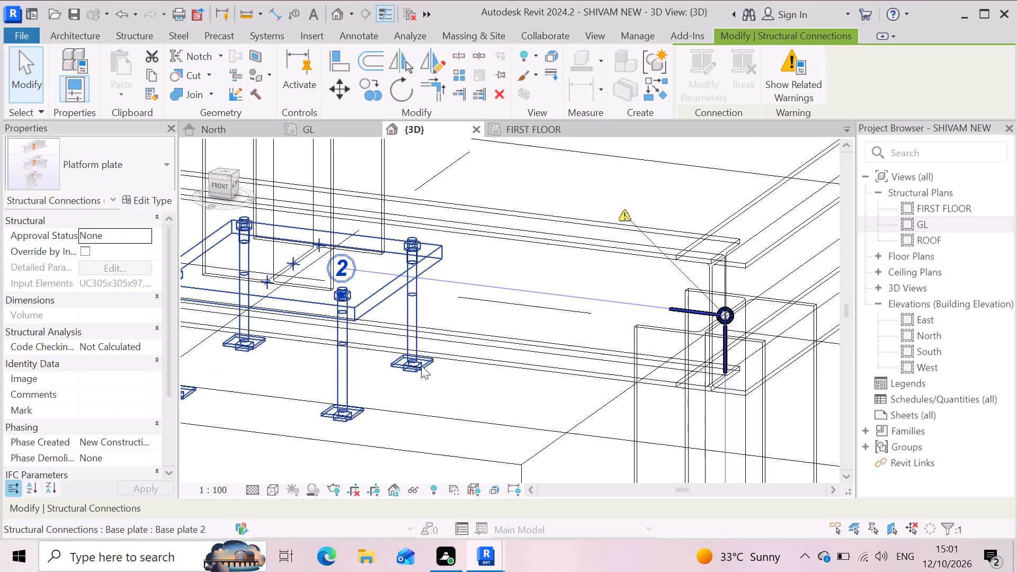
scroll(686, 398, "up", 3)
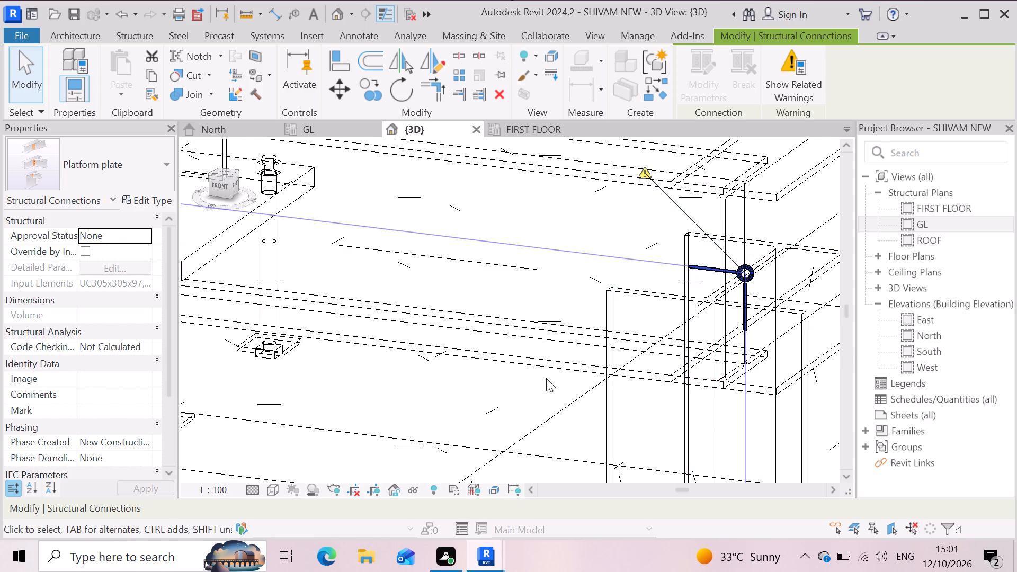
scroll(546, 378, "down", 4)
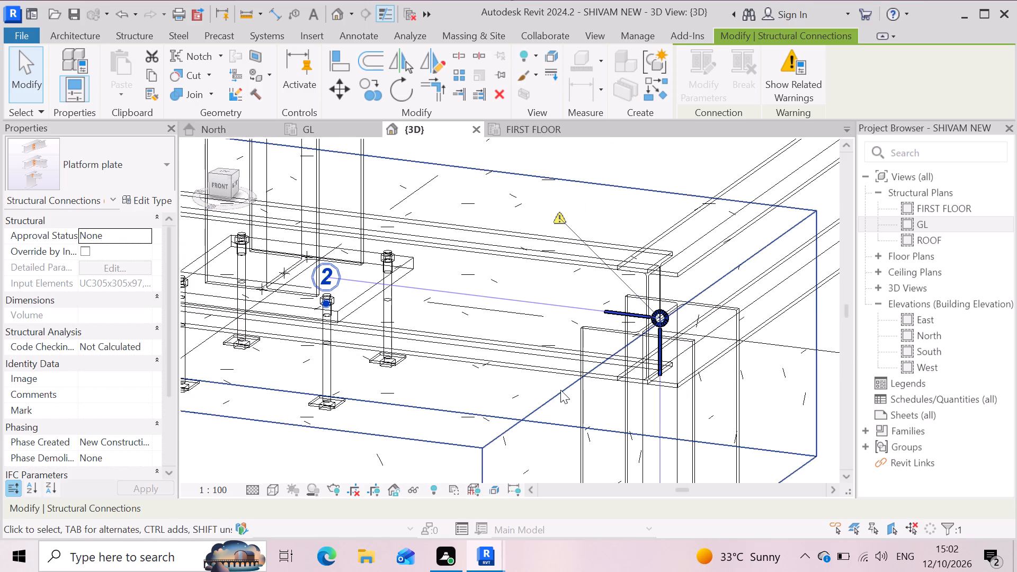
scroll(560, 390, "down", 2)
Pull the grid 13 beam's end back from the corner column at grid 1, to an end extension of about -641 mm.
left_click(733, 335)
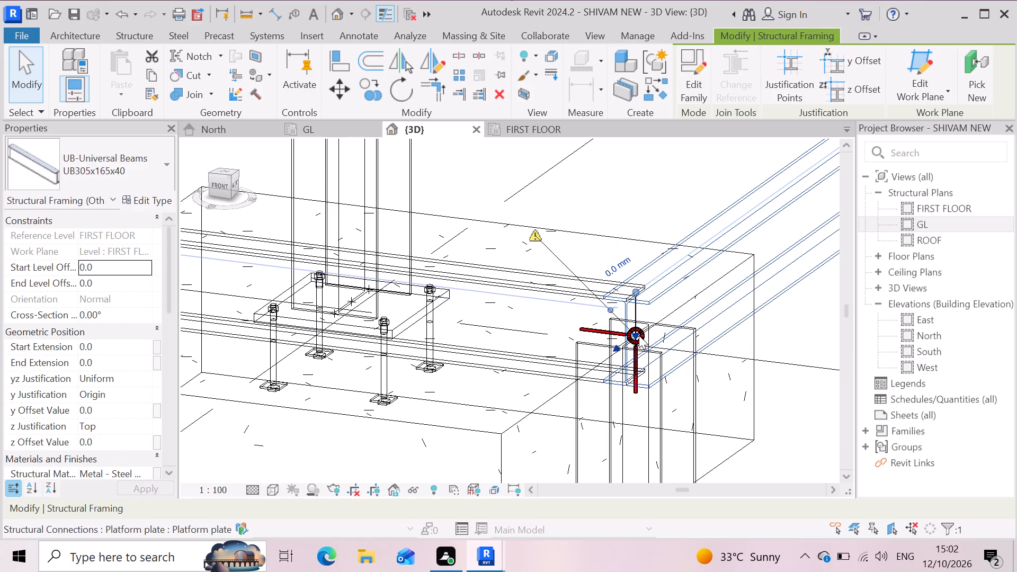
left_click_drag(634, 334, 662, 307)
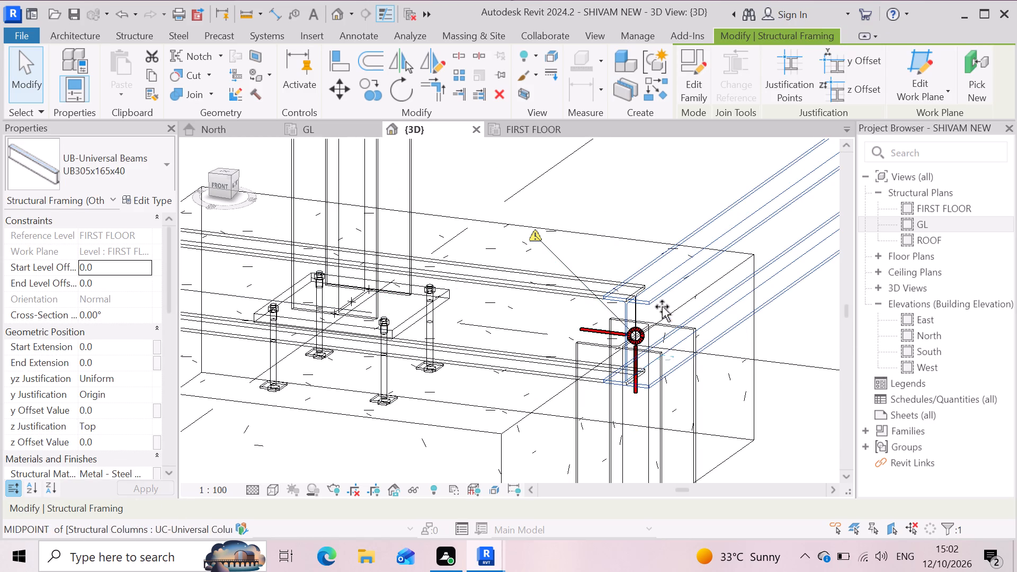
left_click_drag(662, 307, 679, 284)
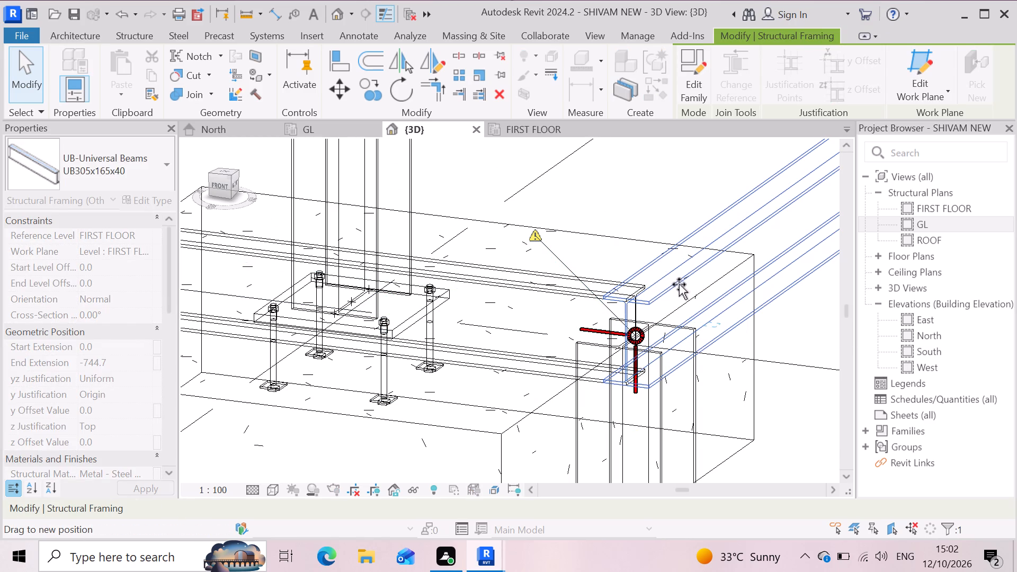
left_click_drag(679, 284, 677, 287)
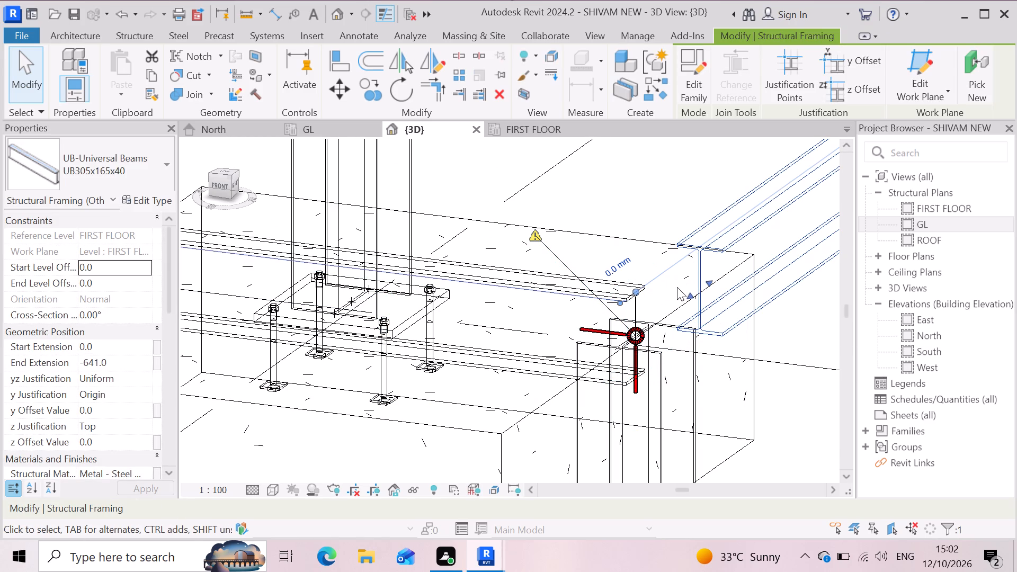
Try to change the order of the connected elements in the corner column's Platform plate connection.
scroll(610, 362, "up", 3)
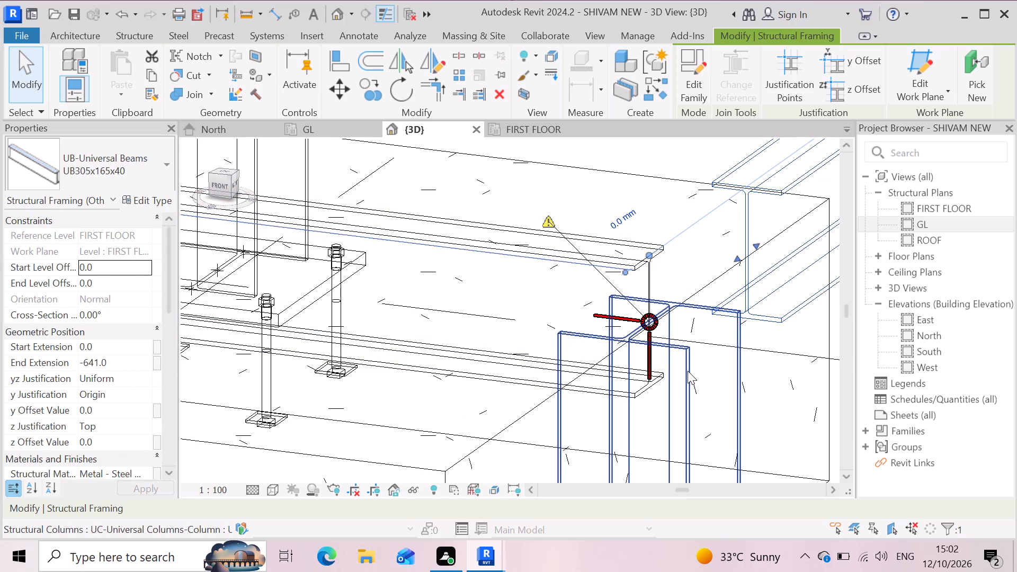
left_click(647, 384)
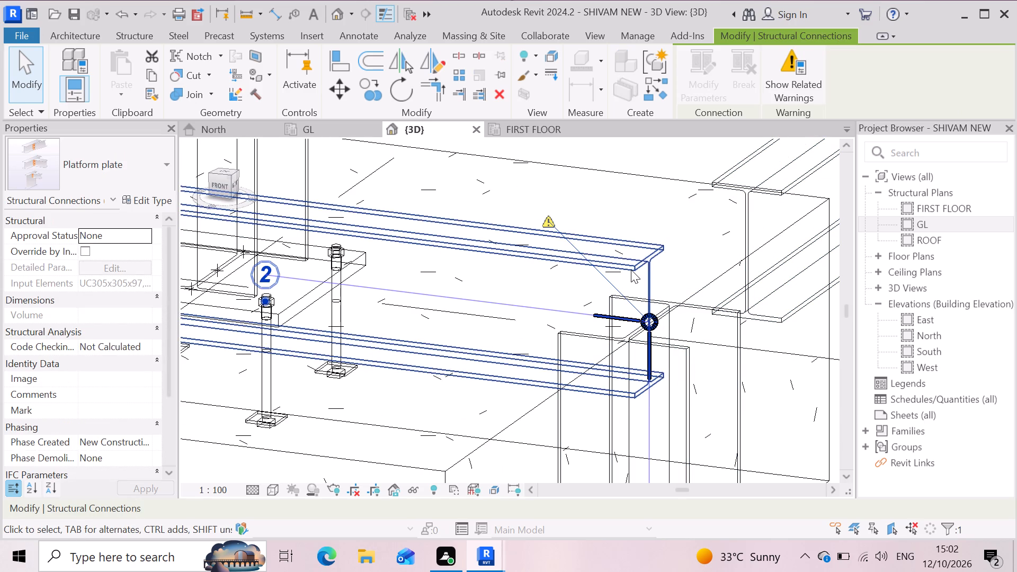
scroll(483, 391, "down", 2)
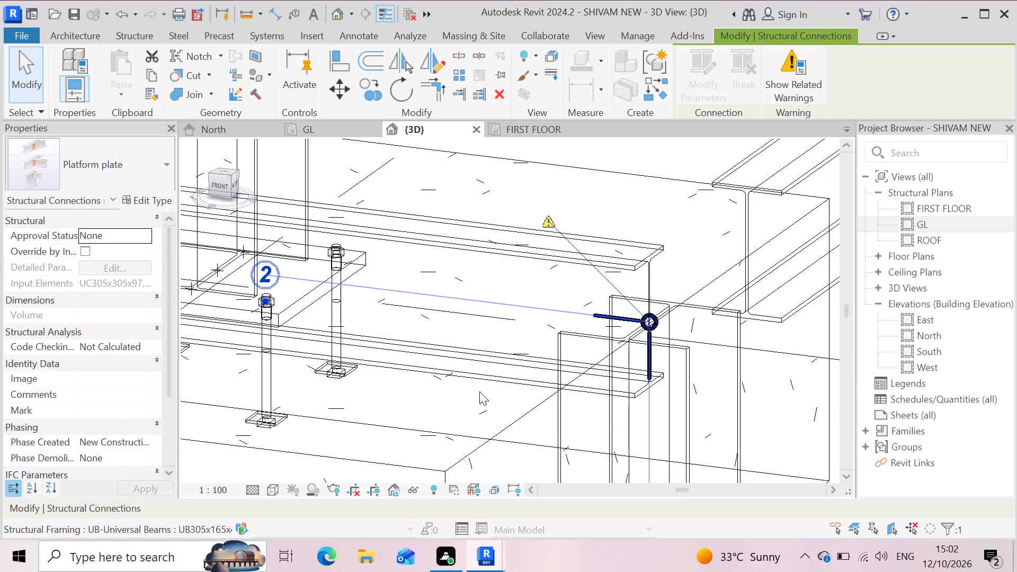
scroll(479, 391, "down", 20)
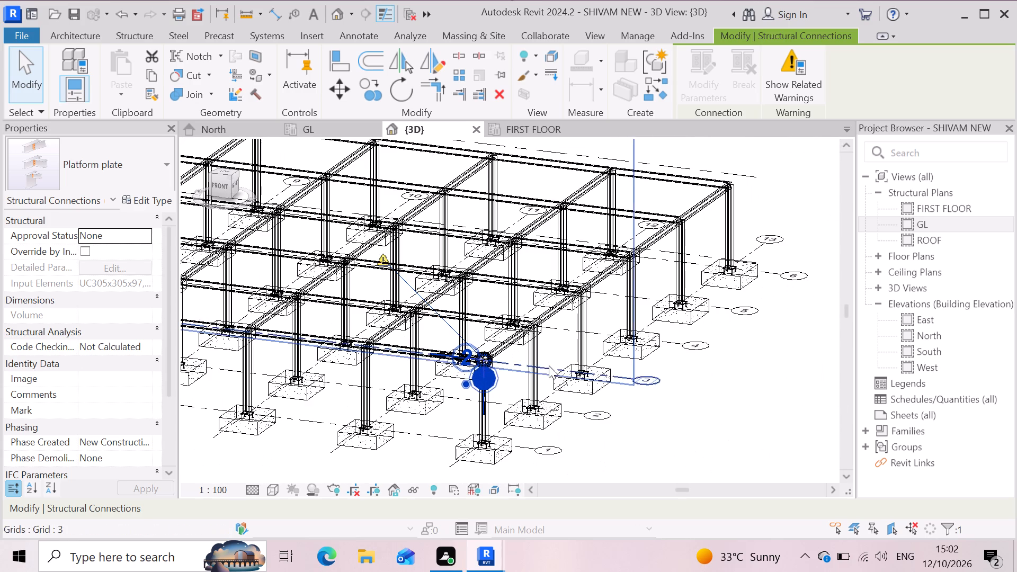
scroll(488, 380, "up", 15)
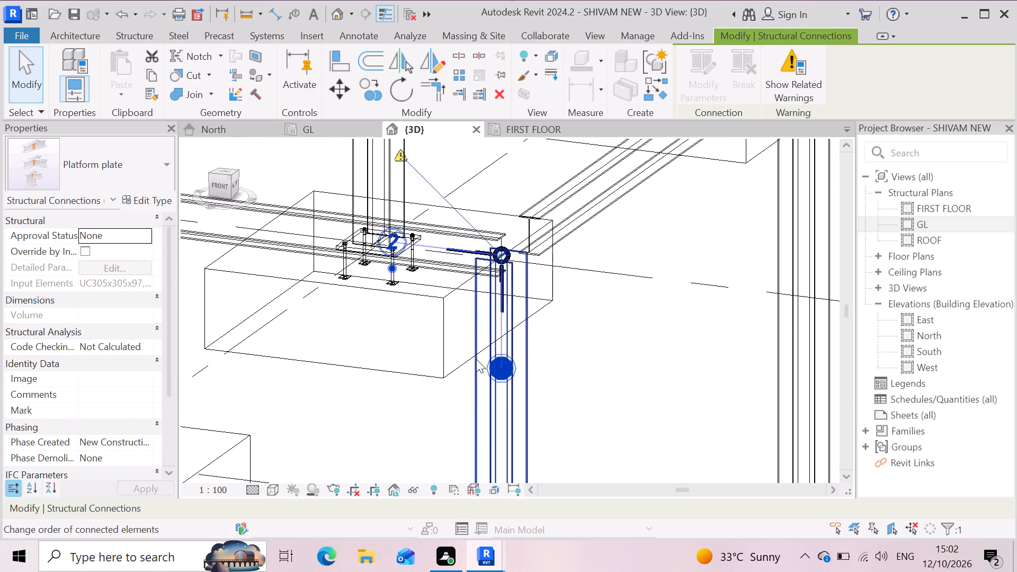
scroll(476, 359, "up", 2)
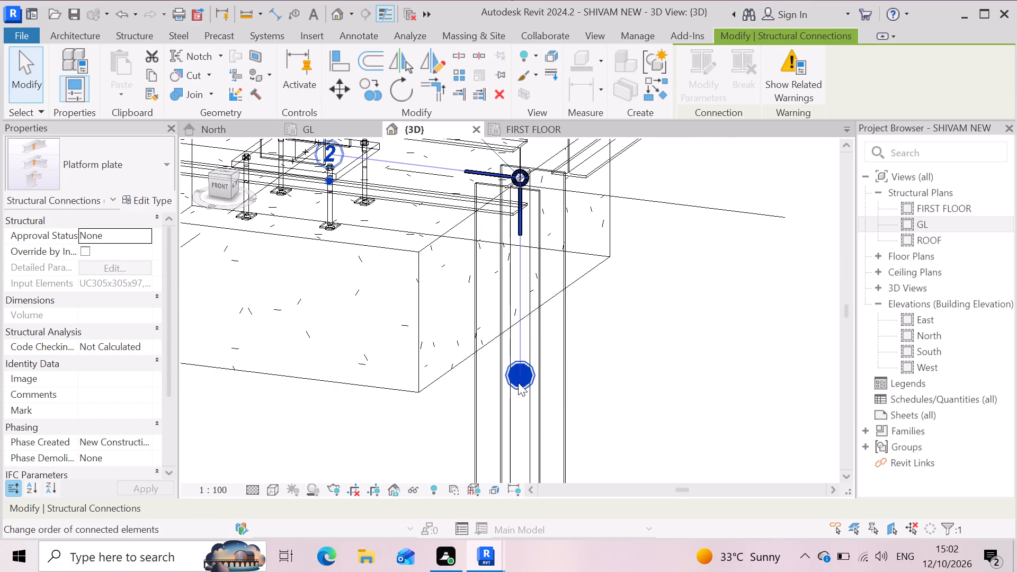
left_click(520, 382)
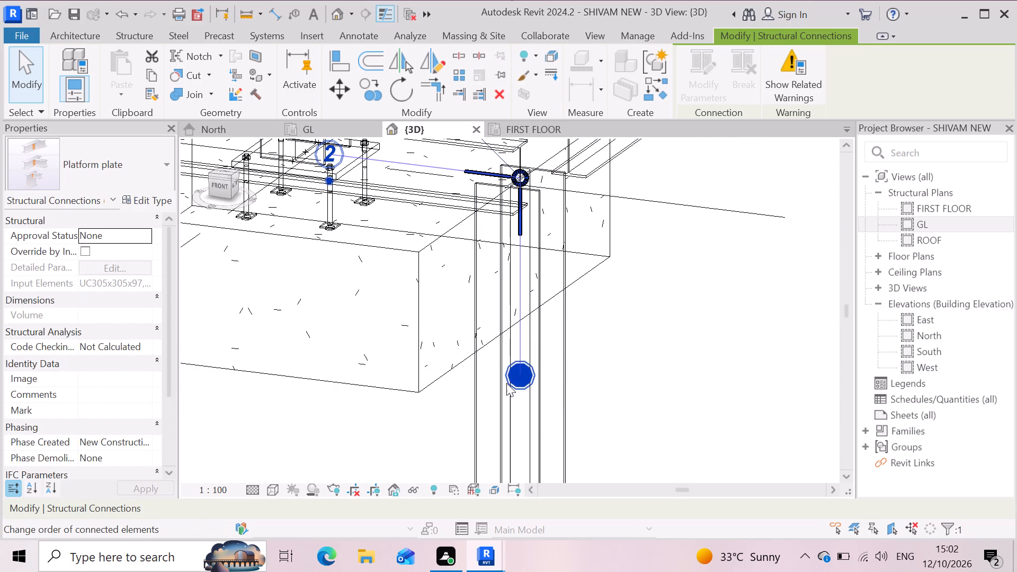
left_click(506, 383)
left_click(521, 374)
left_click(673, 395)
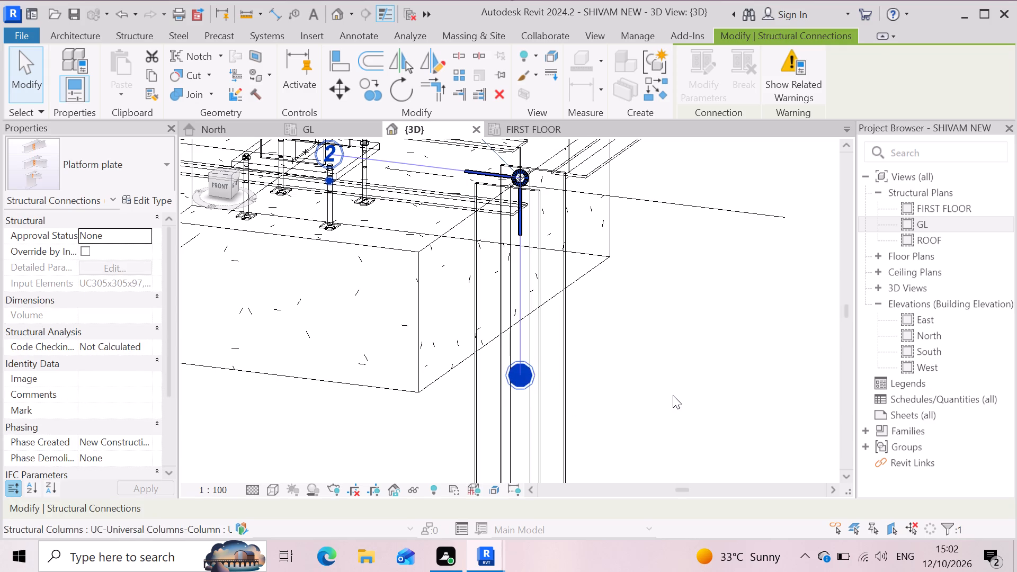
Undo the last pull-back of the grid 13 beam's end at the corner column.
scroll(461, 390, "down", 4)
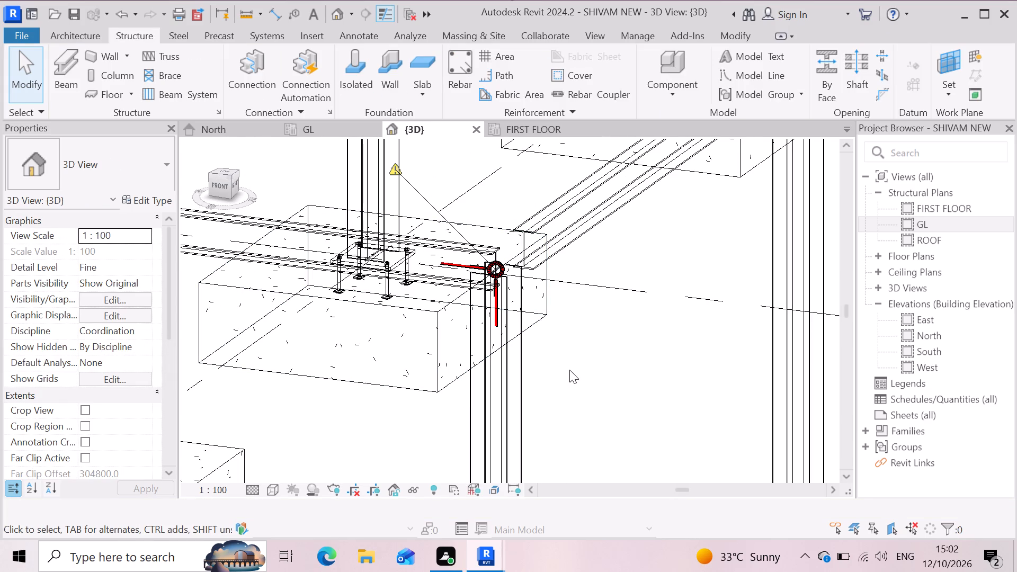
scroll(569, 370, "down", 2)
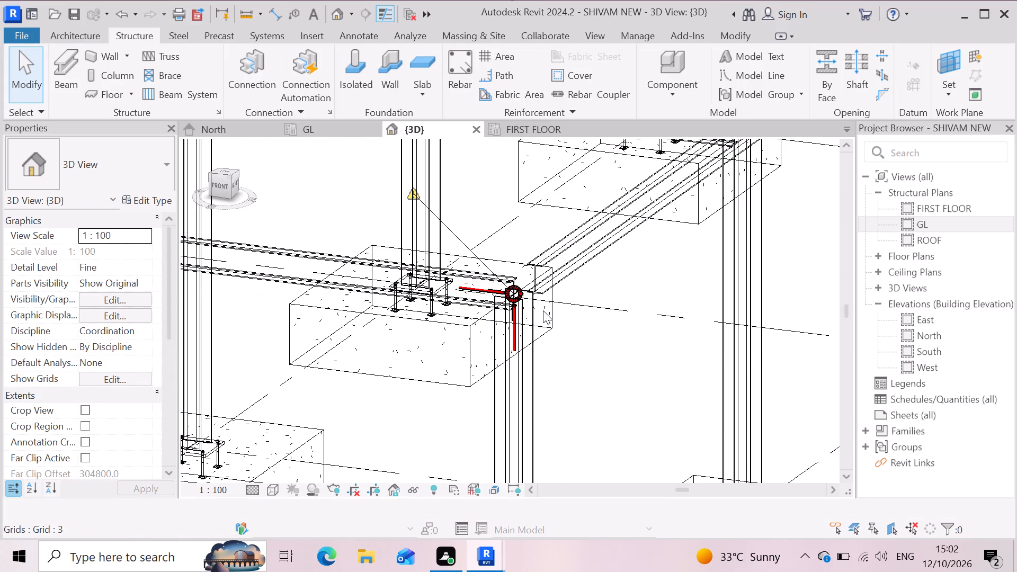
key("ctrl+z")
scroll(503, 338, "down", 5)
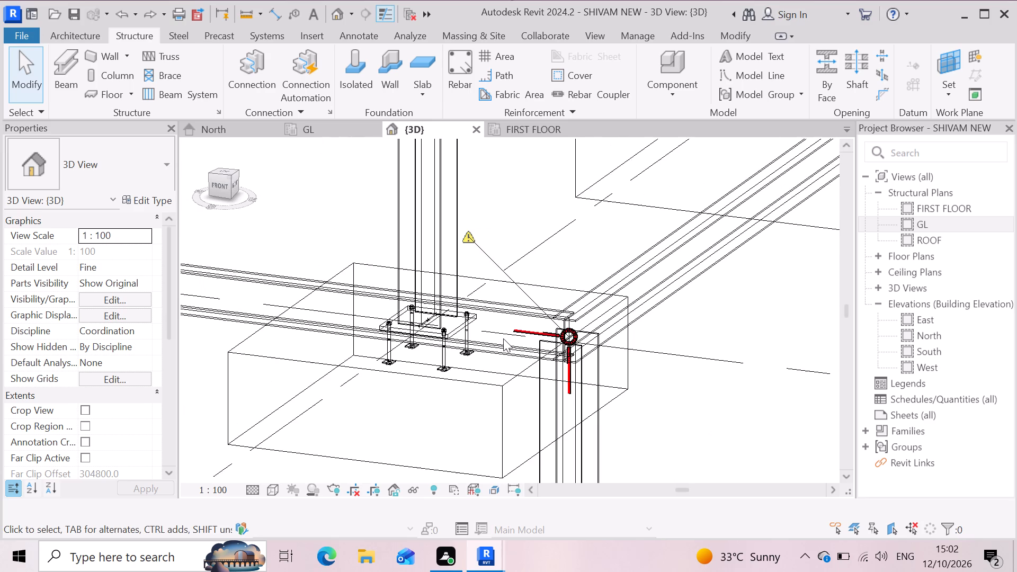
Delete the Platform plate connection at the corner column.
scroll(593, 359, "up", 9)
scroll(423, 198, "up", 2)
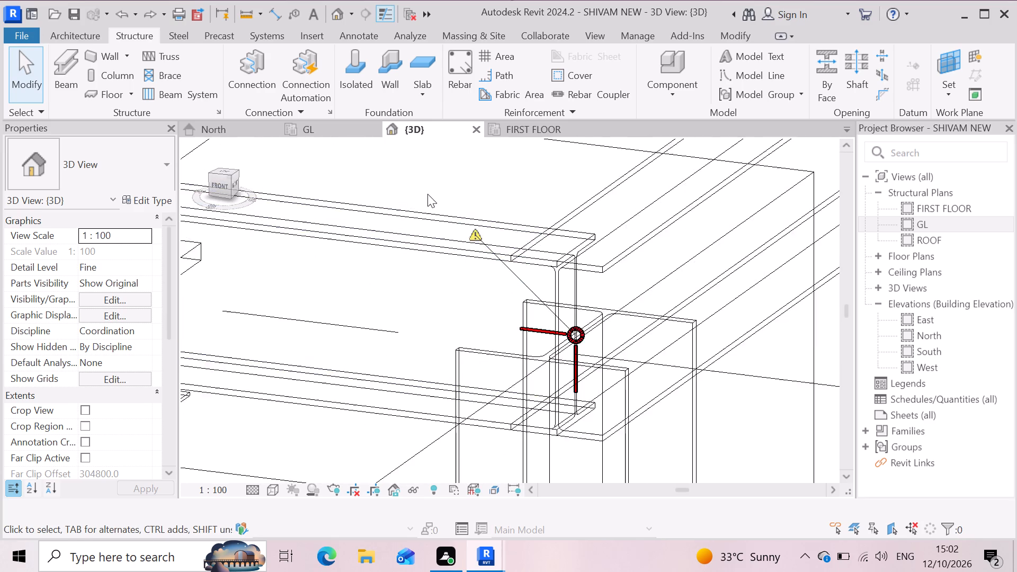
scroll(427, 194, "up", 2)
scroll(704, 437, "up", 2)
scroll(649, 408, "up", 6)
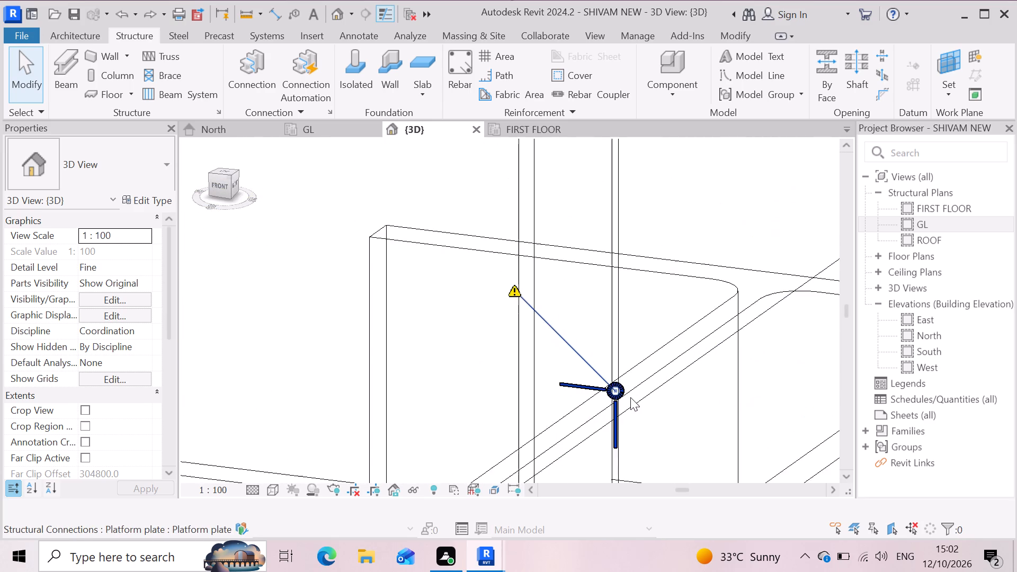
scroll(630, 397, "up", 2)
left_click(610, 384)
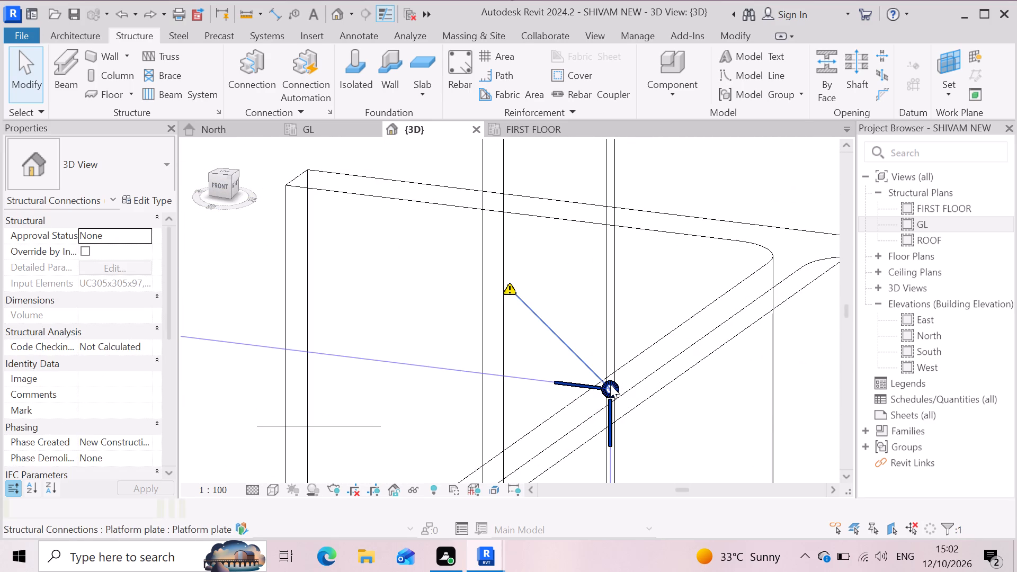
key("Delete")
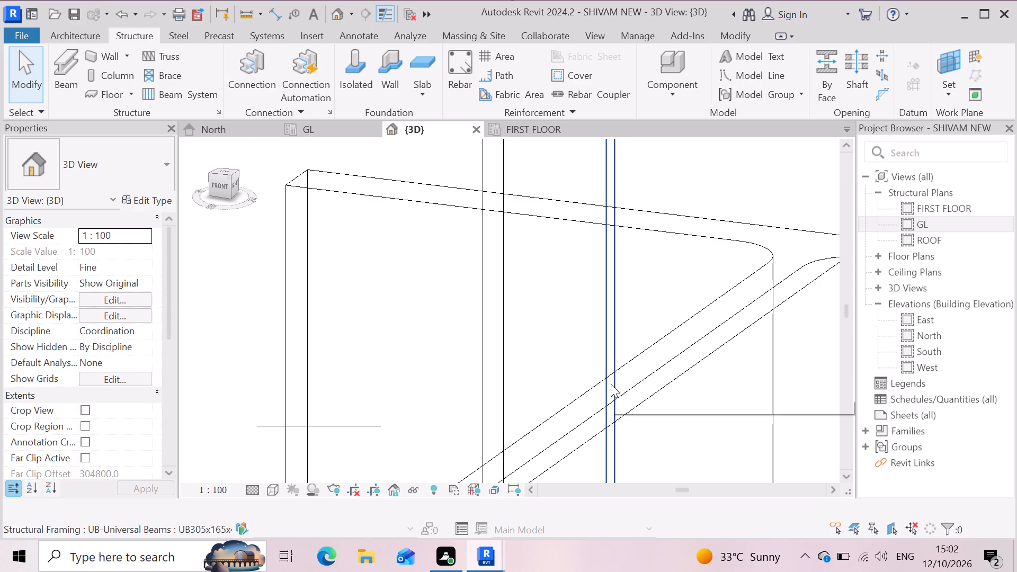
Examine how the two UB305x165x40 beams meet and overlap at the corner column and compare with the neighbouring column joint.
scroll(611, 384, "up", 1)
scroll(589, 413, "down", 8)
scroll(618, 345, "down", 5)
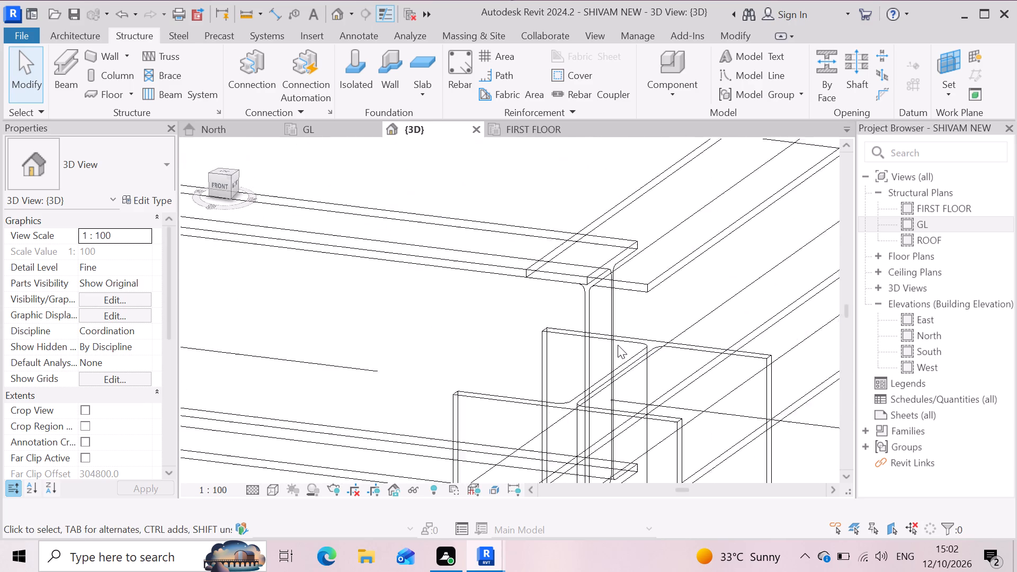
scroll(618, 345, "down", 2)
scroll(536, 399, "down", 3)
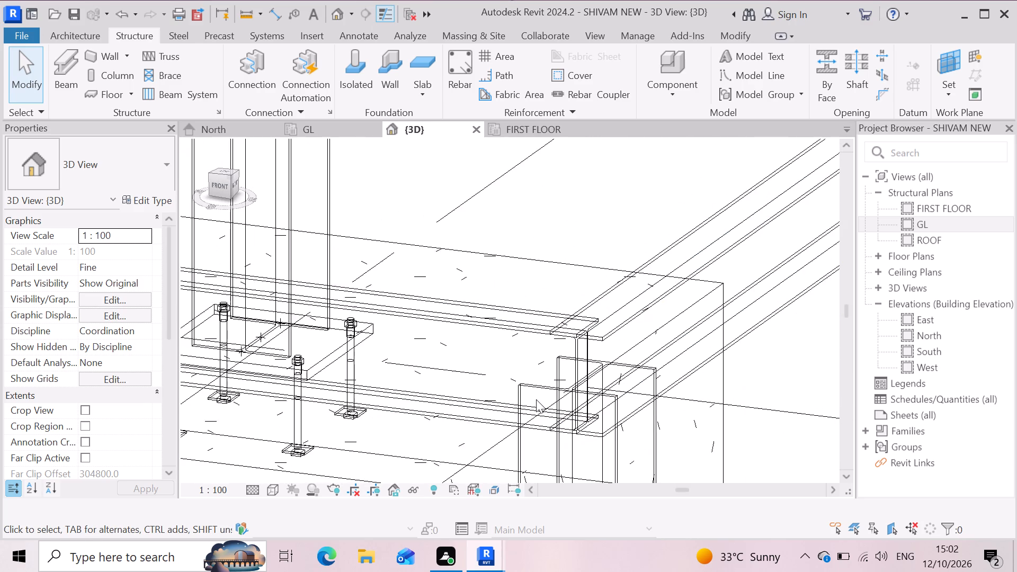
scroll(536, 399, "down", 11)
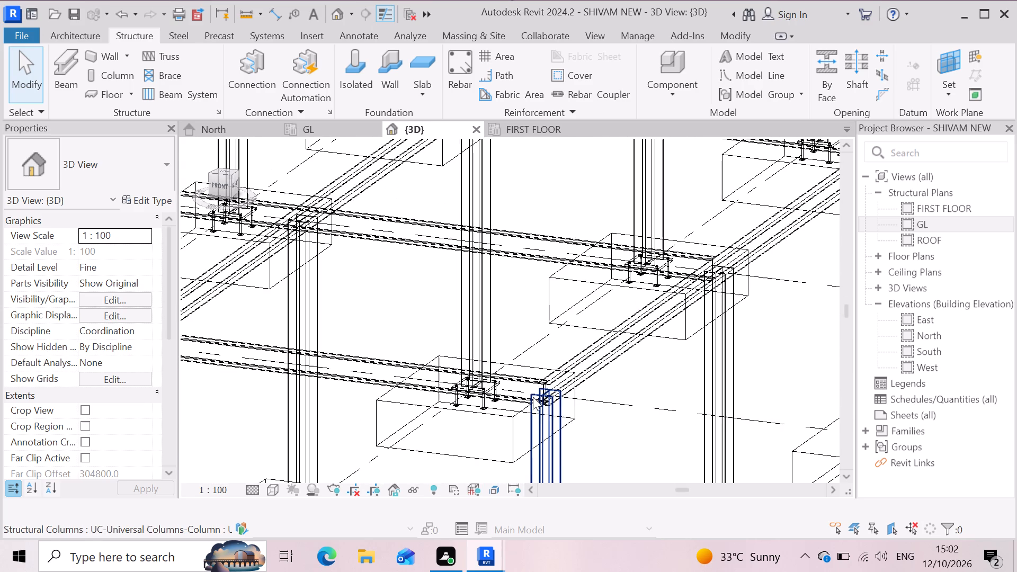
scroll(556, 398, "up", 3)
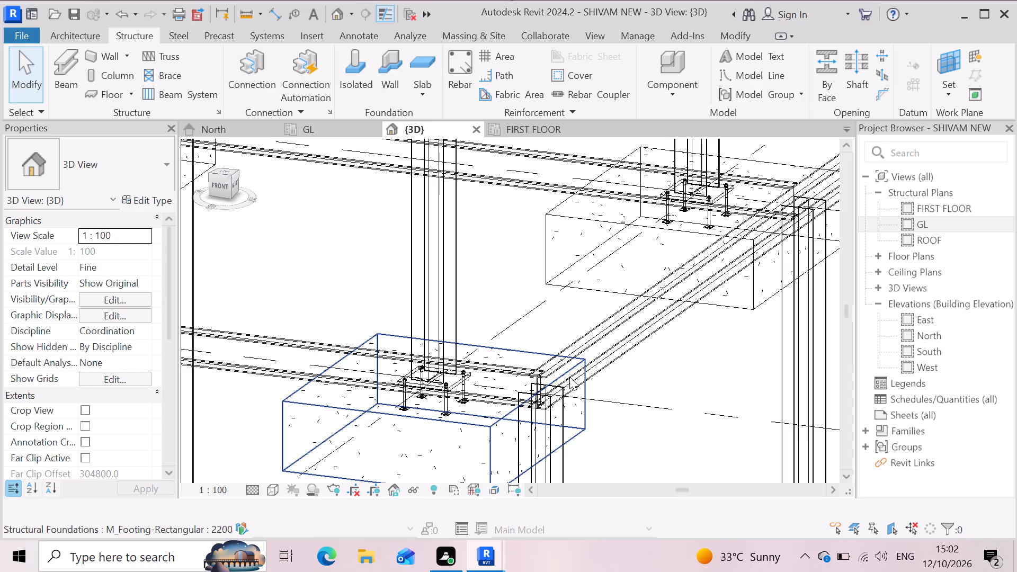
scroll(569, 377, "up", 2)
scroll(569, 377, "down", 4)
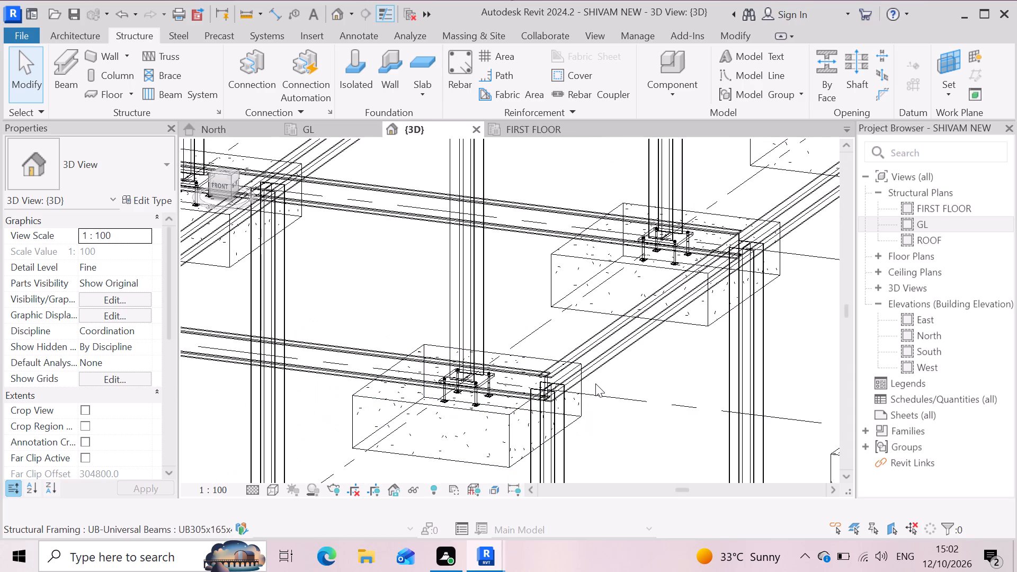
scroll(754, 235, "up", 10)
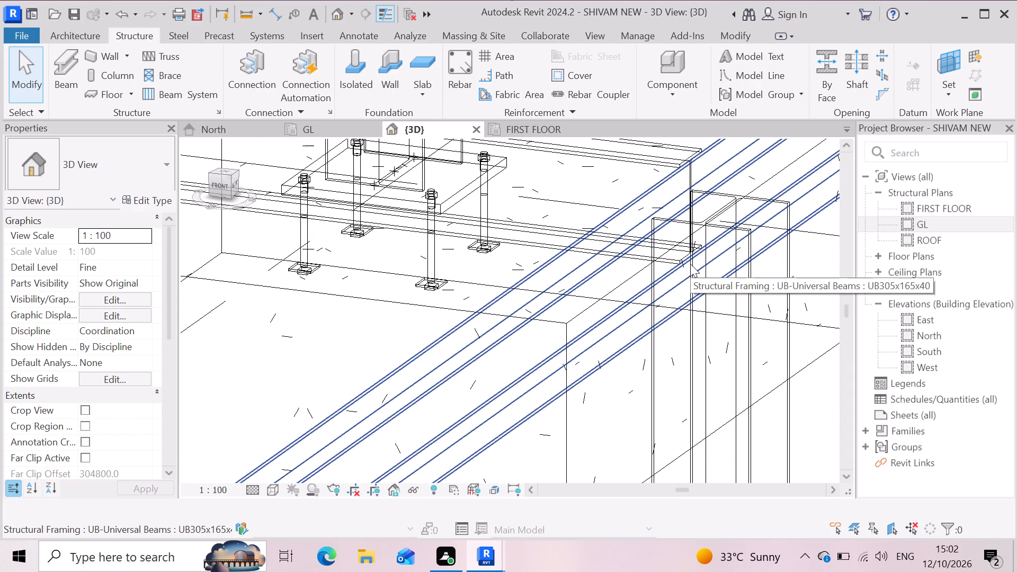
scroll(690, 264, "down", 10)
scroll(476, 405, "up", 1)
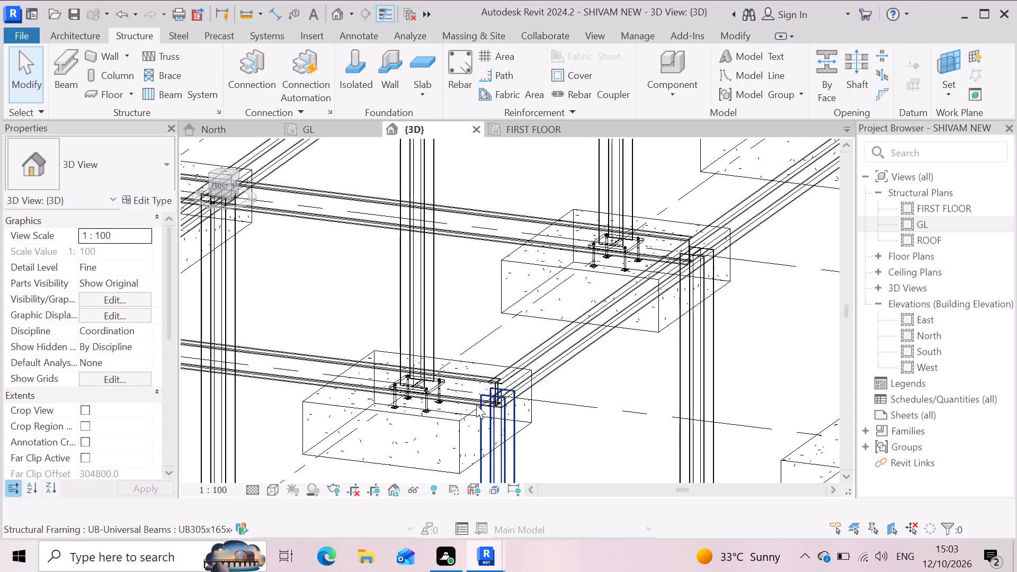
scroll(476, 405, "up", 9)
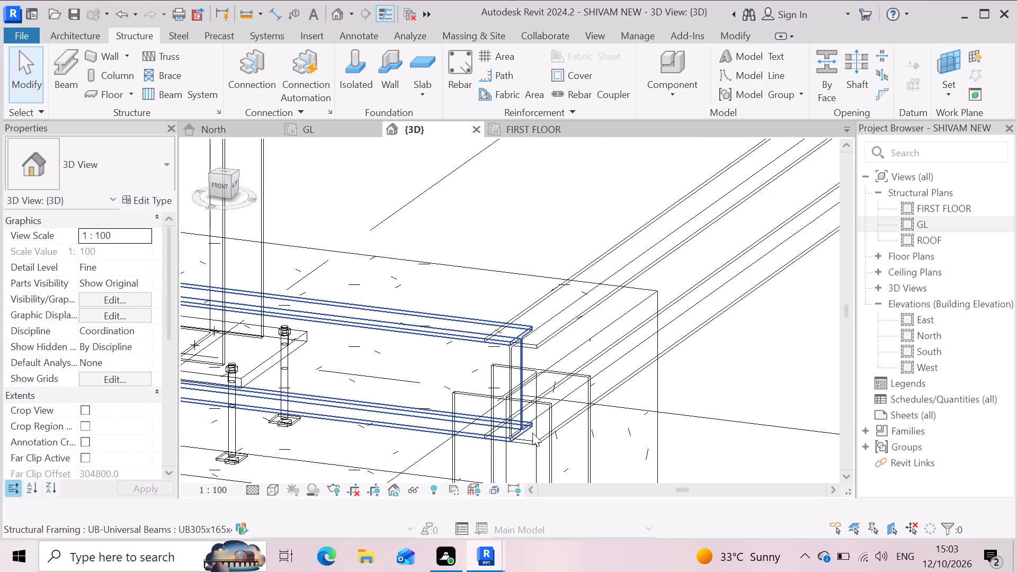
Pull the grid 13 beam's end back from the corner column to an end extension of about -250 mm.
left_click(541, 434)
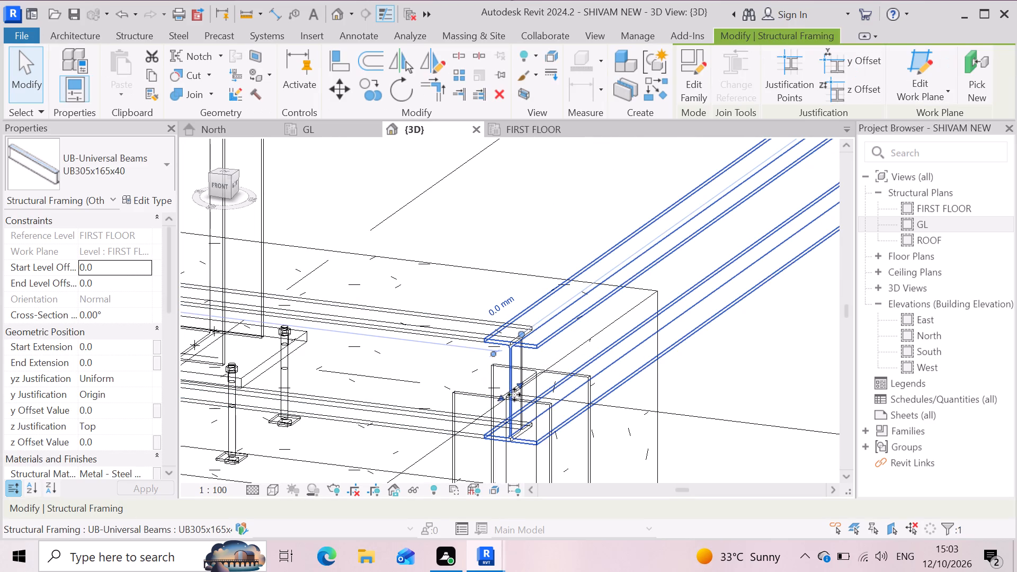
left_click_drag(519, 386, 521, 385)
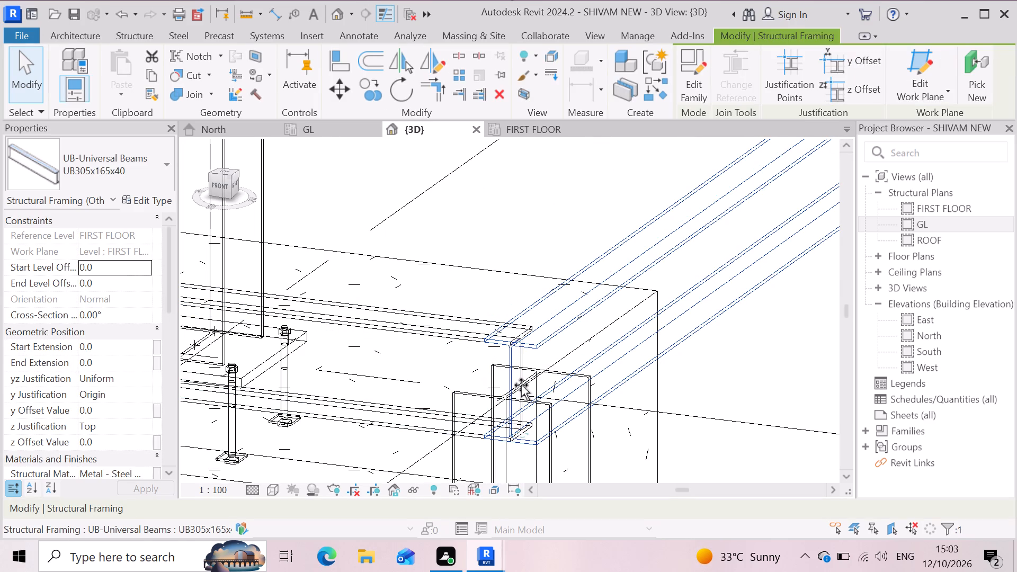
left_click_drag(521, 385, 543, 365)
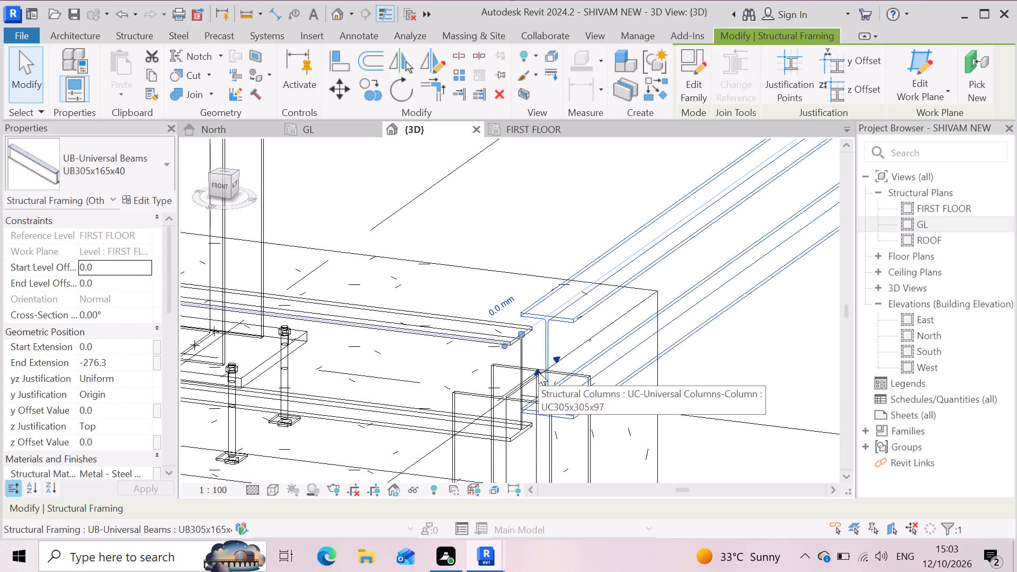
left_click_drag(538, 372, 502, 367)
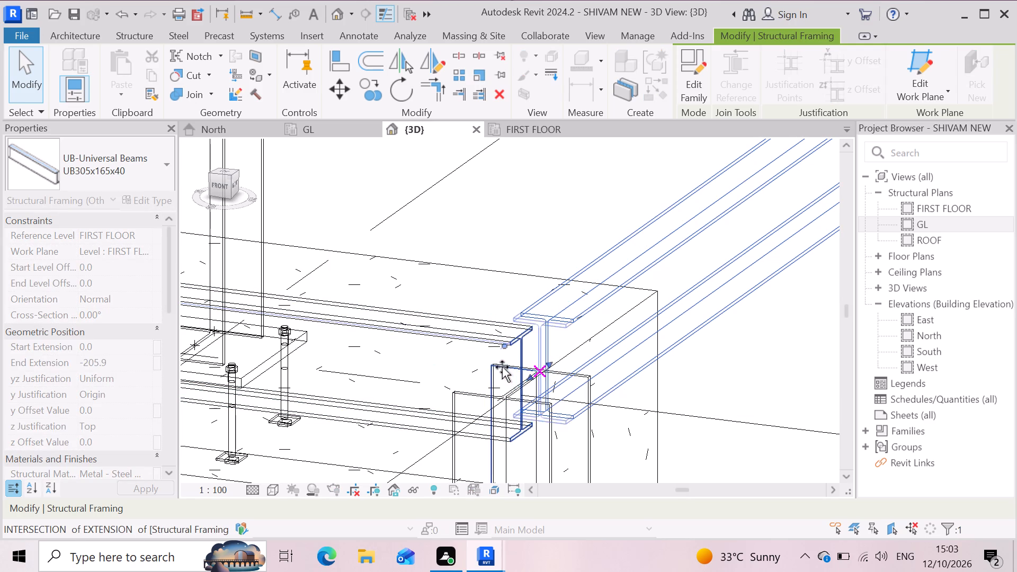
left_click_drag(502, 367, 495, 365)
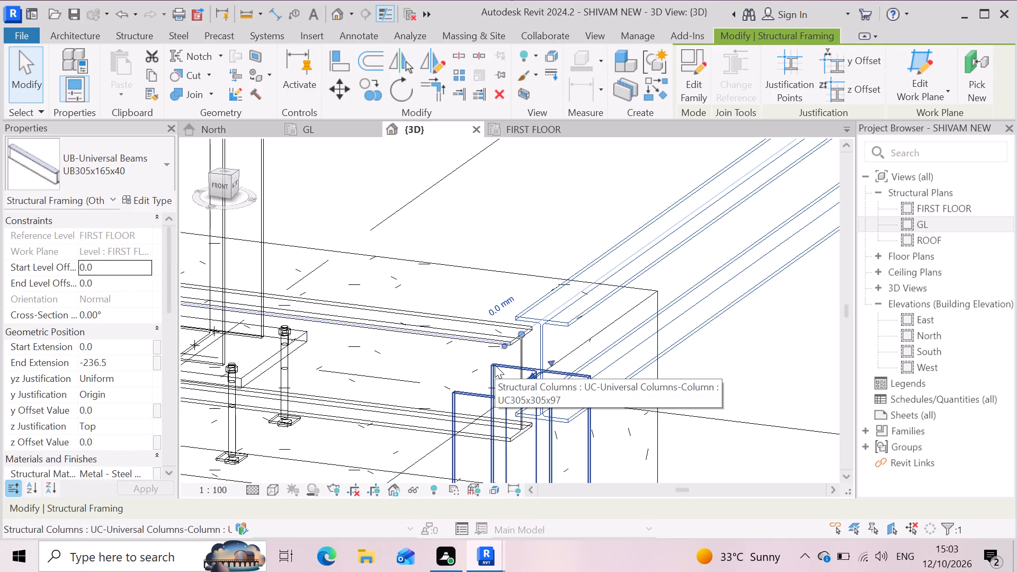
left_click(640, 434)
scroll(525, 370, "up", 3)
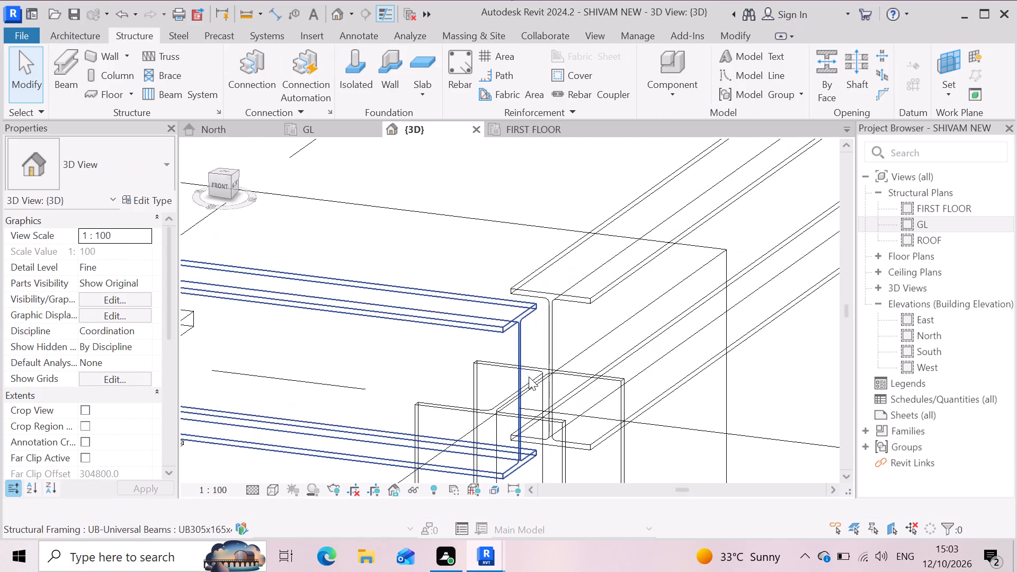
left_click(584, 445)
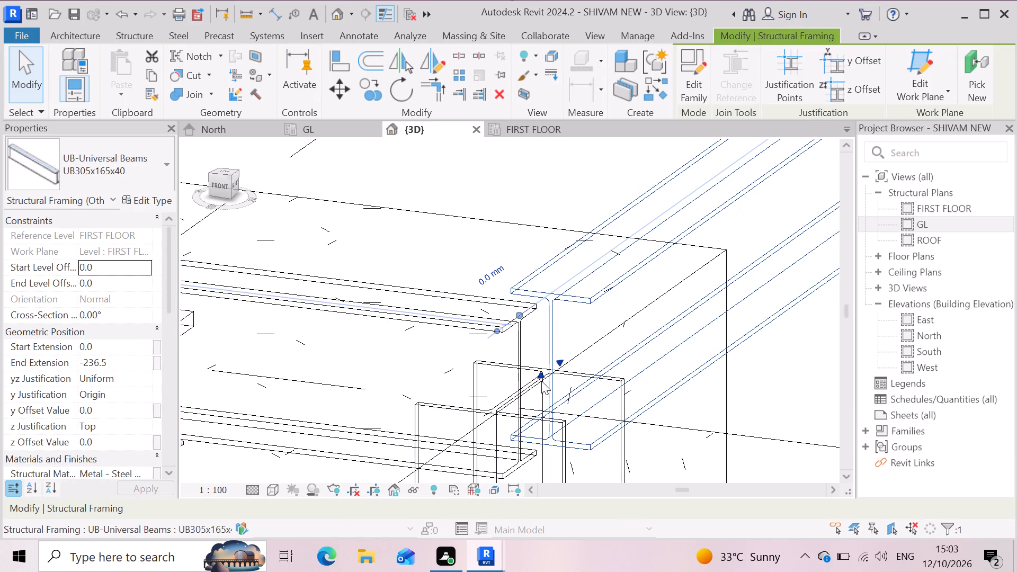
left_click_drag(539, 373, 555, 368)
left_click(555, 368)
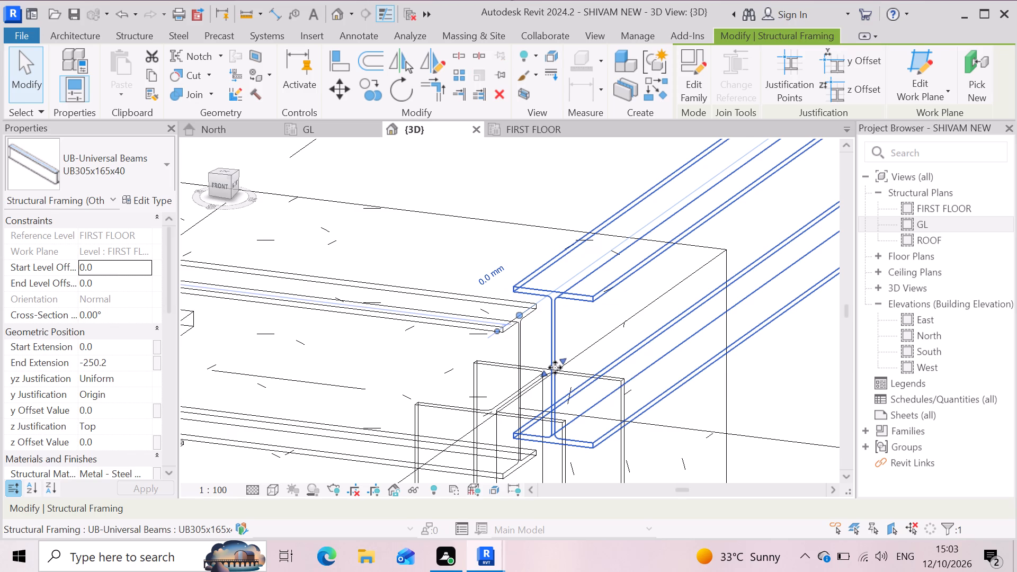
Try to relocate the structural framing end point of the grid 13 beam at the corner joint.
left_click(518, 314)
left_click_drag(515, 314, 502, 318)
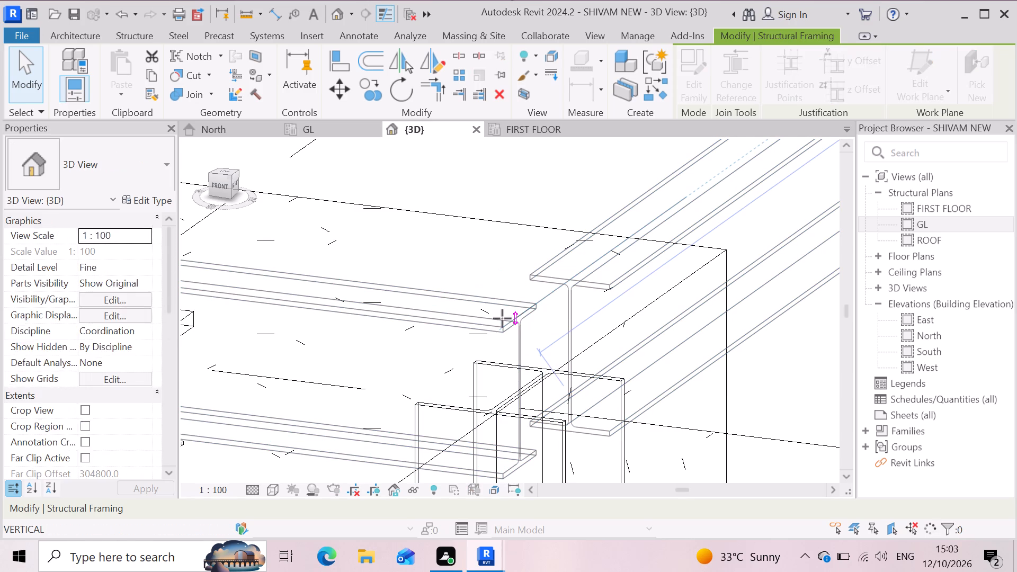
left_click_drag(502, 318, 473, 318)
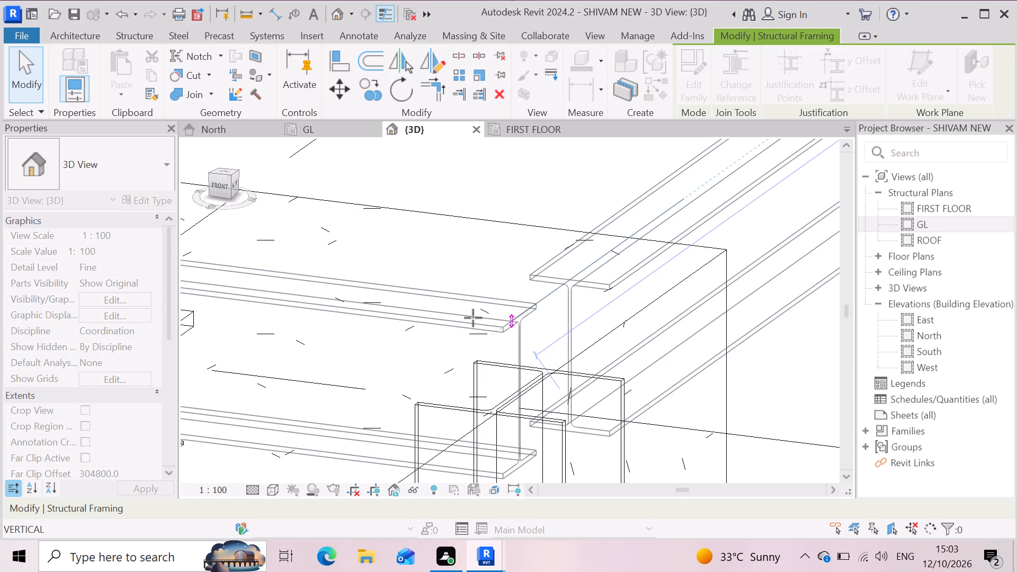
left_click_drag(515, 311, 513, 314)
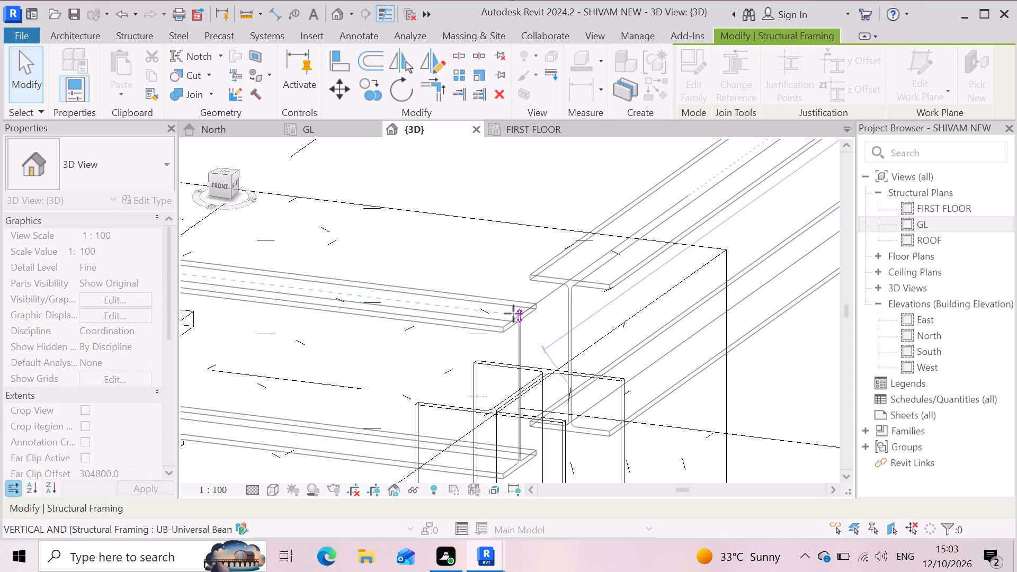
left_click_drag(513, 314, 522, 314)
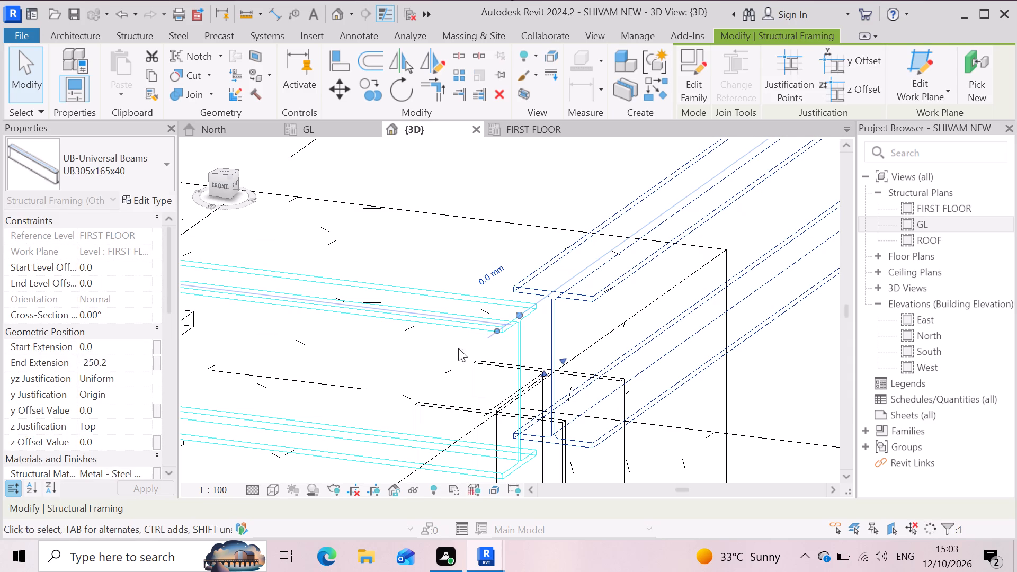
Pull the grid 13 beam's end back from the corner column to an end extension of about -721 mm.
scroll(549, 362, "down", 5)
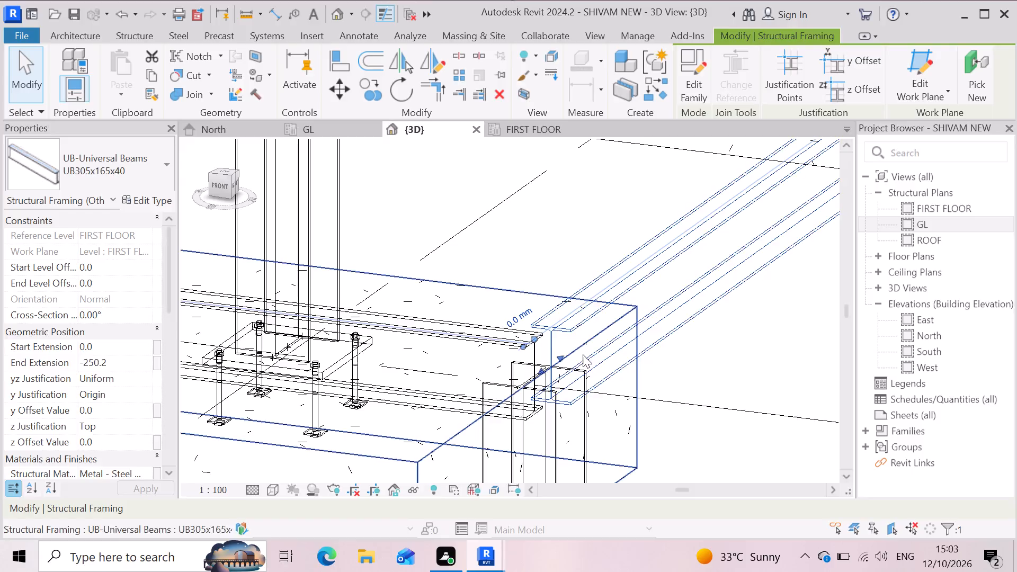
left_click(570, 409)
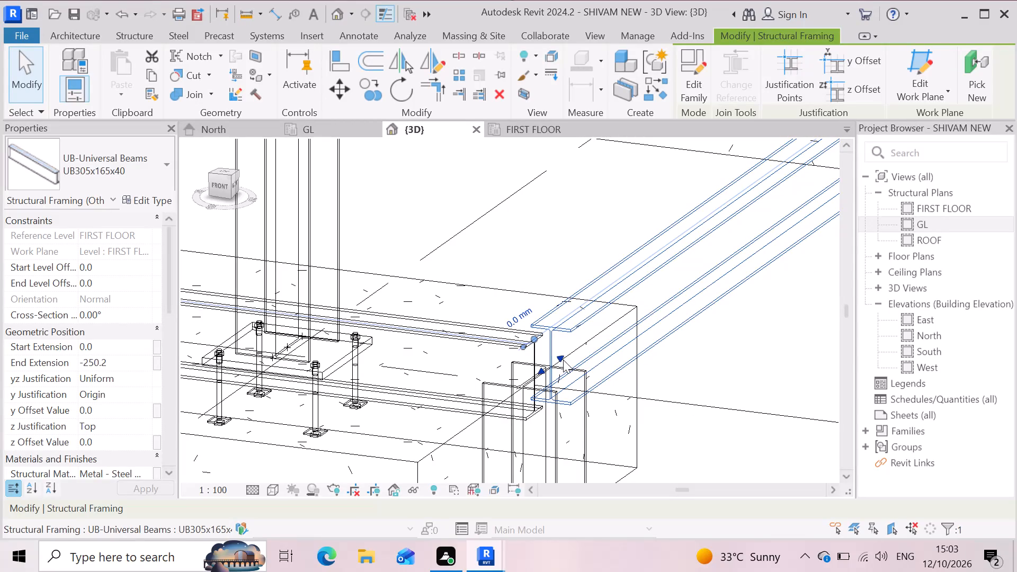
left_click_drag(561, 360, 598, 331)
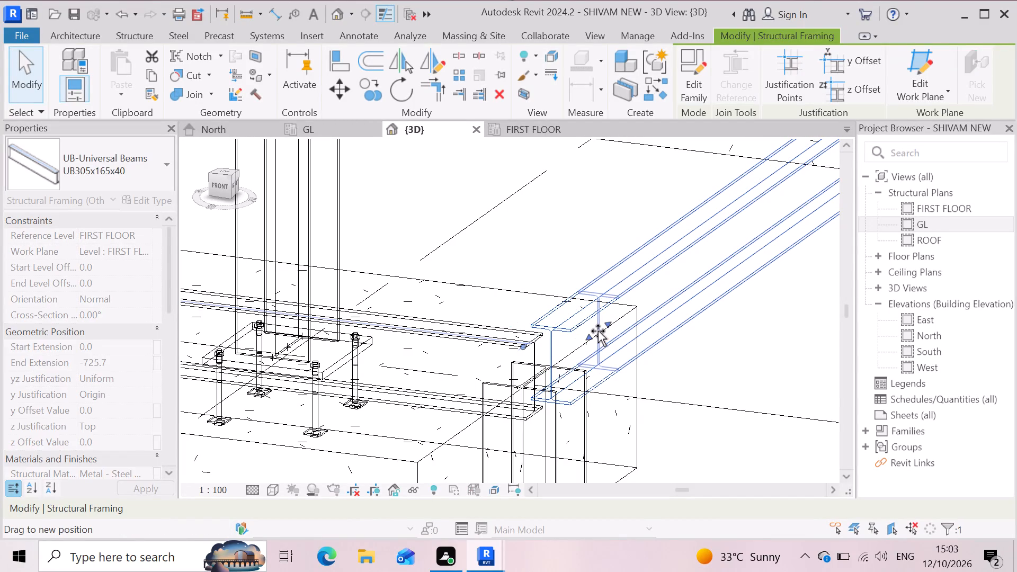
left_click_drag(598, 331, 599, 332)
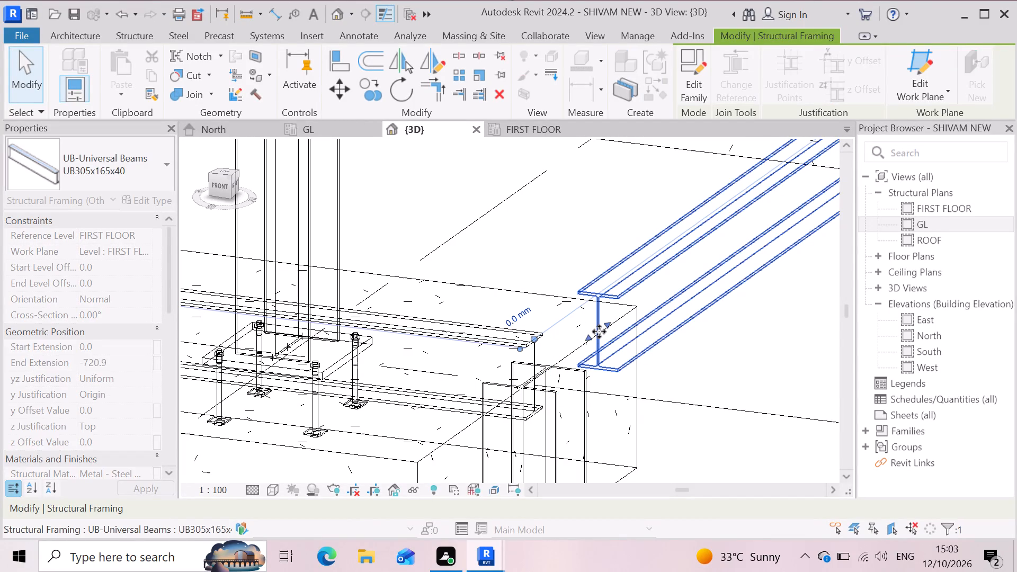
Pull the end of the grid 1 beam back so it stops short of the corner column.
scroll(513, 353, "up", 3)
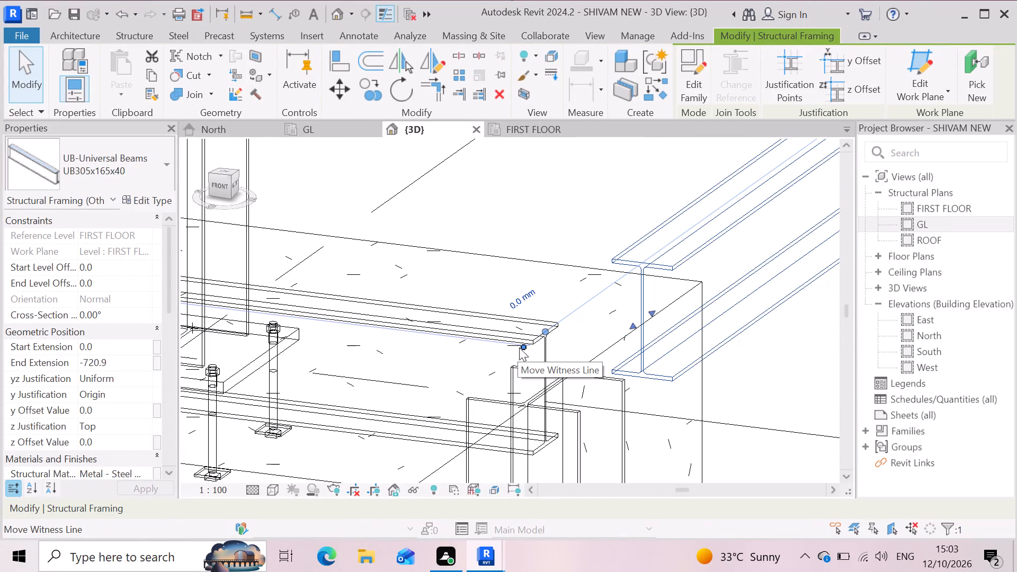
left_click_drag(525, 347, 474, 330)
left_click(534, 450)
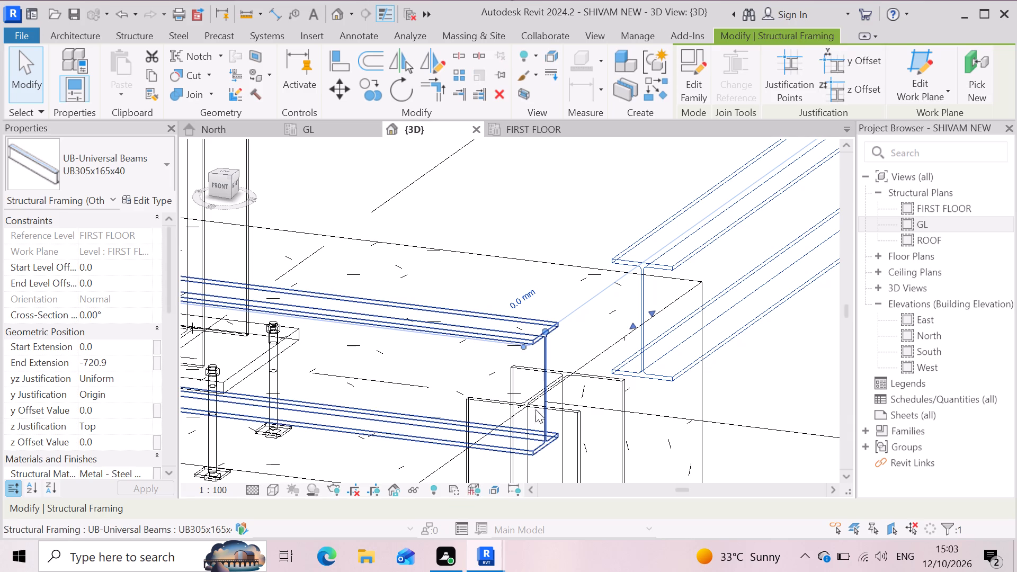
left_click_drag(545, 333, 488, 318)
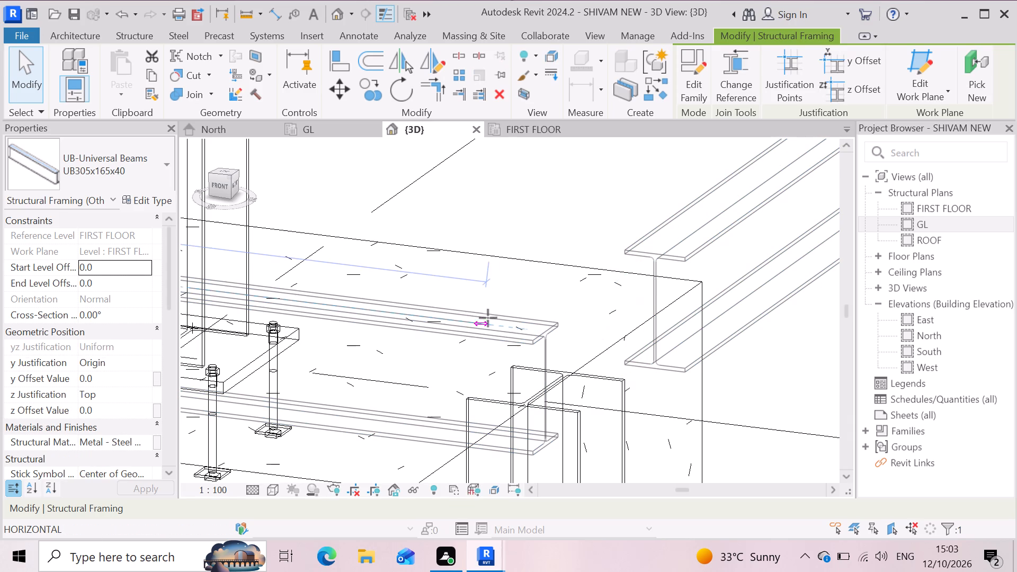
left_click_drag(488, 318, 454, 320)
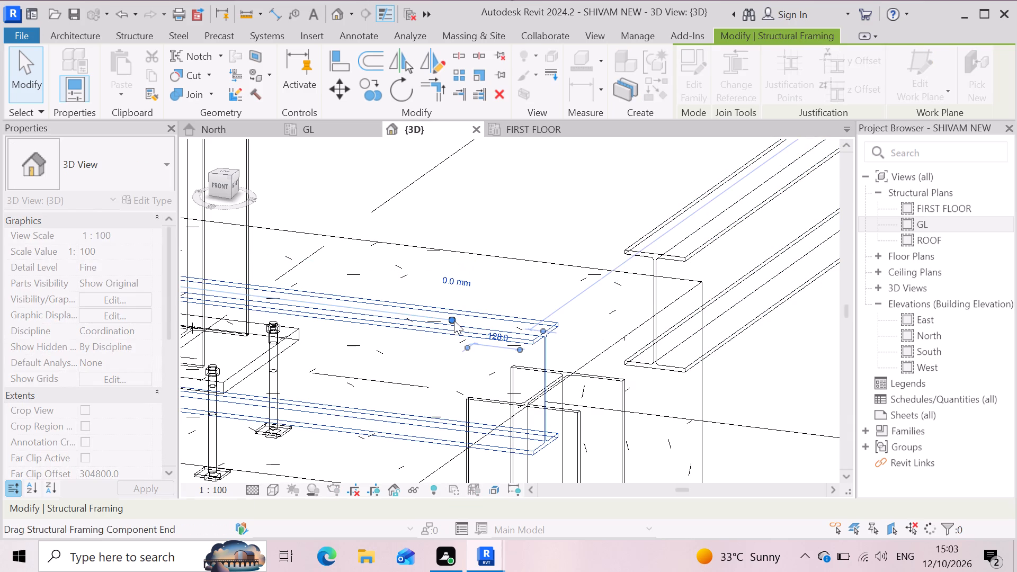
left_click(454, 320)
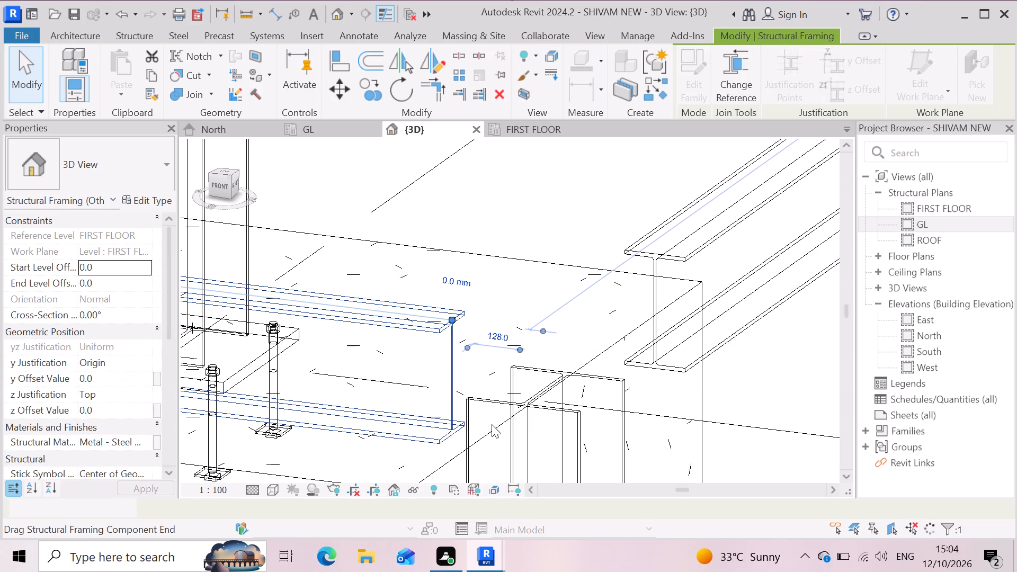
Examine the gaps between the corner column and the two shortened beam ends, close up and within the whole frame.
scroll(491, 425, "up", 3)
scroll(512, 352, "down", 8)
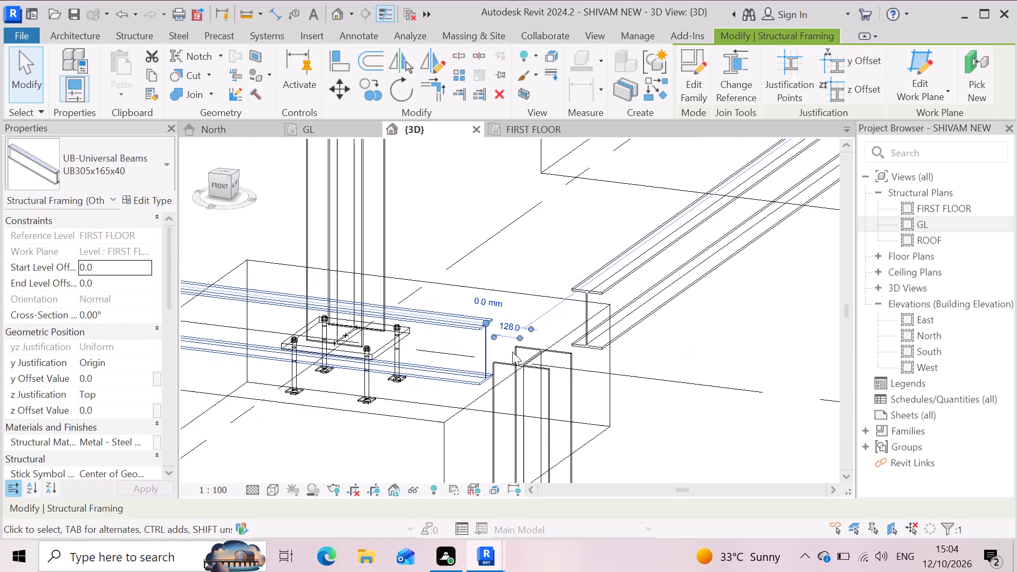
scroll(512, 352, "down", 7)
scroll(539, 391, "up", 3)
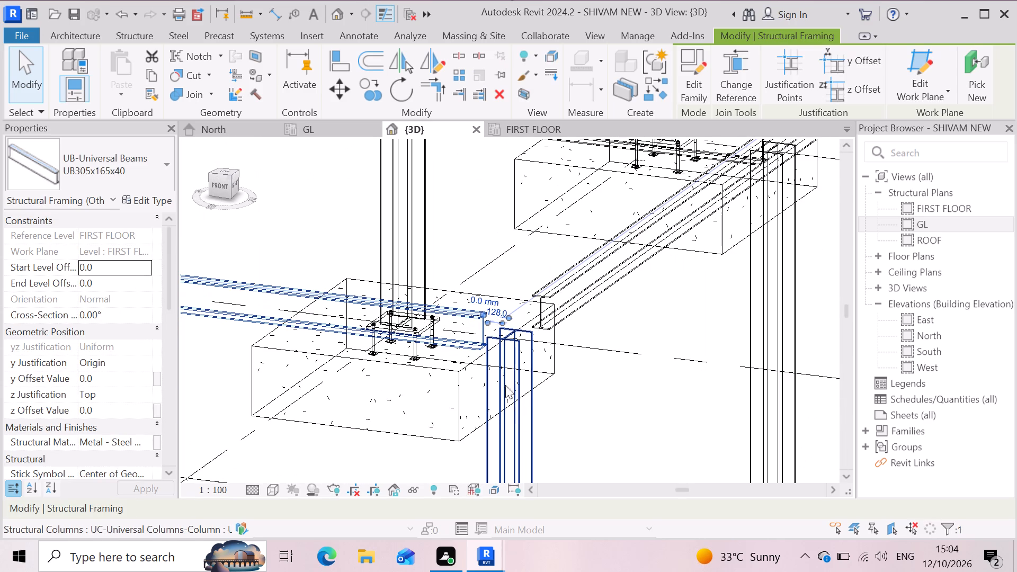
left_click(510, 365)
scroll(447, 369, "up", 4)
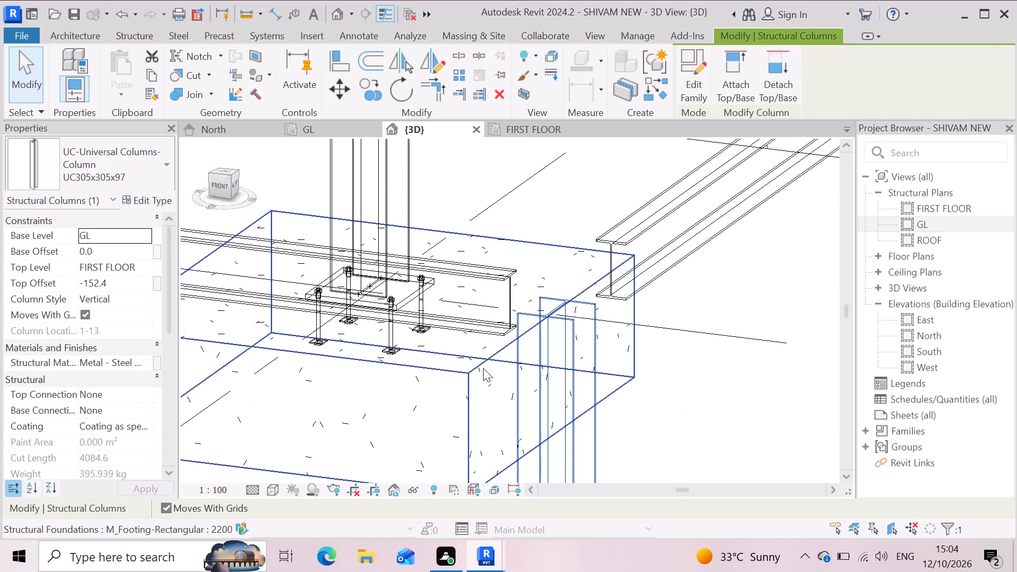
scroll(573, 316, "down", 7)
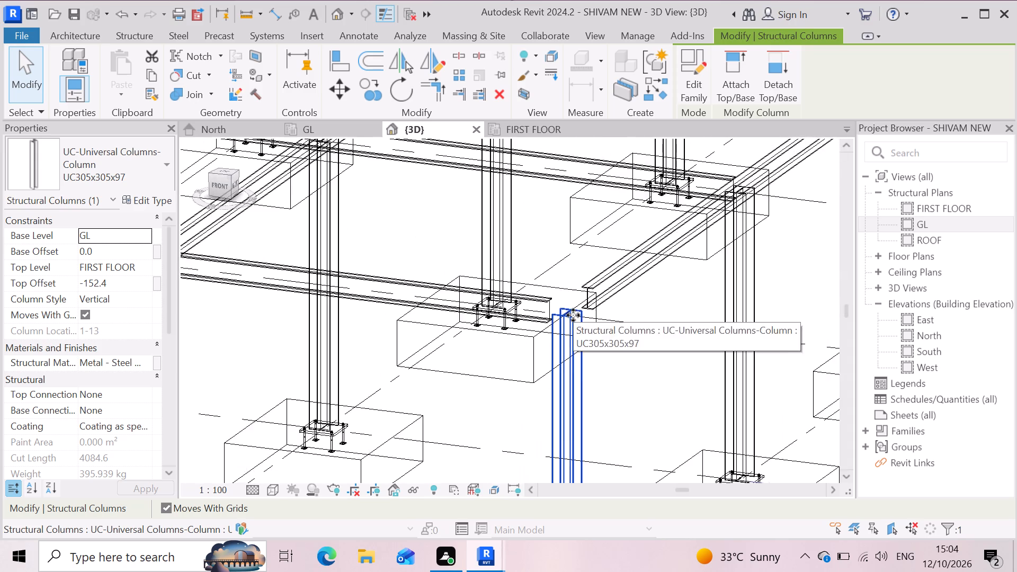
scroll(573, 315, "down", 8)
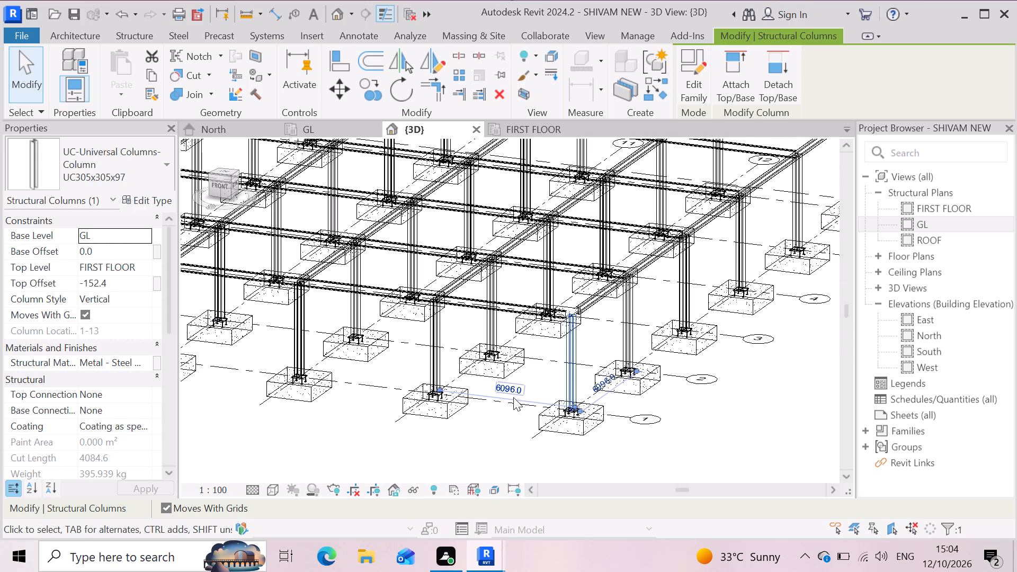
scroll(594, 359, "up", 4)
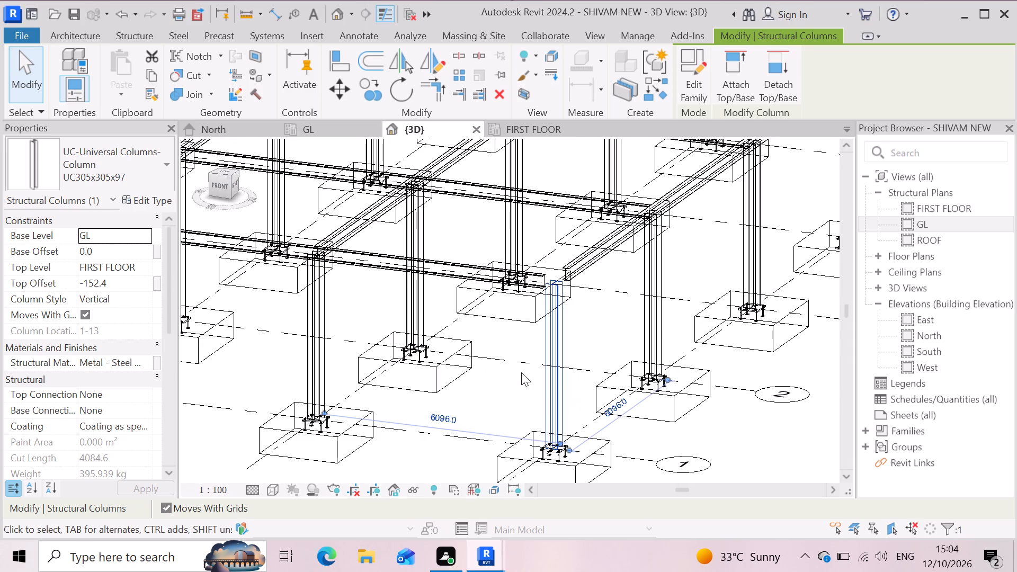
scroll(540, 279, "up", 7)
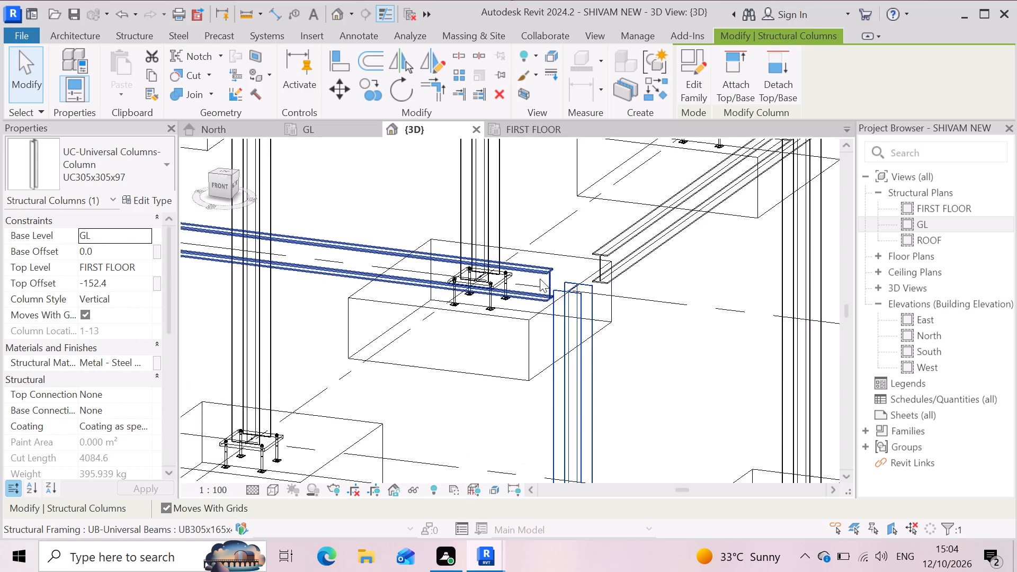
scroll(540, 279, "up", 5)
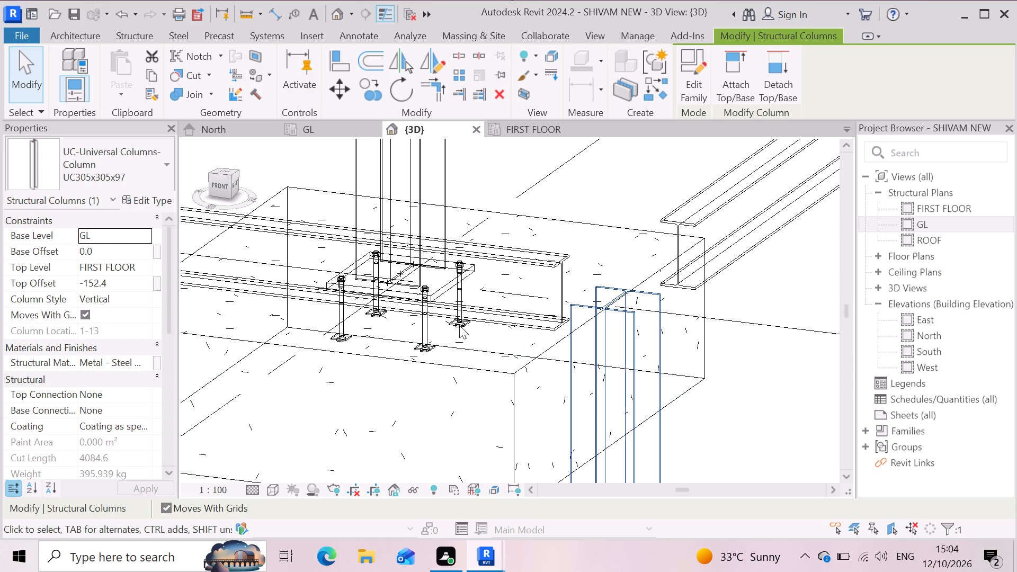
scroll(525, 298, "down", 7)
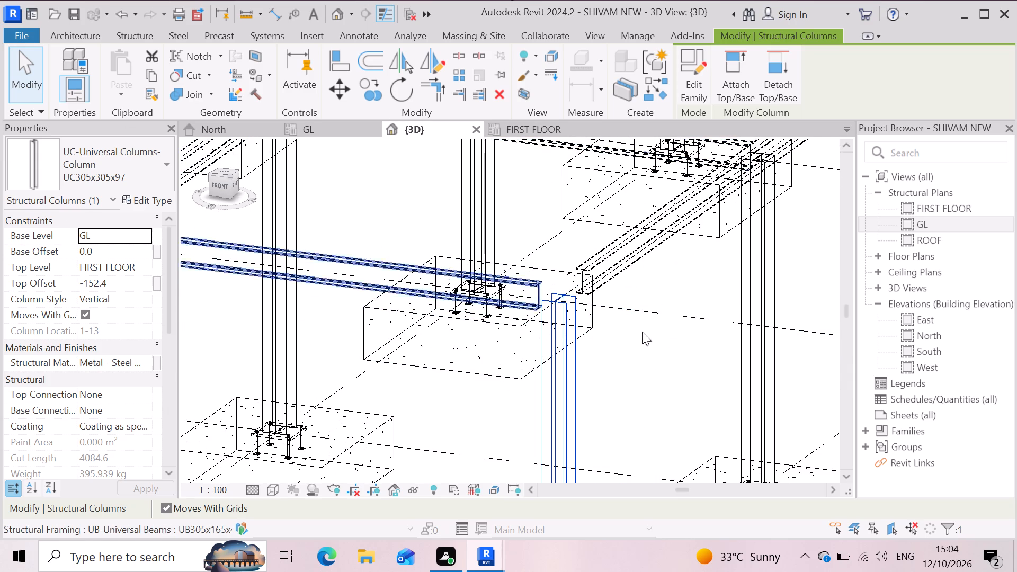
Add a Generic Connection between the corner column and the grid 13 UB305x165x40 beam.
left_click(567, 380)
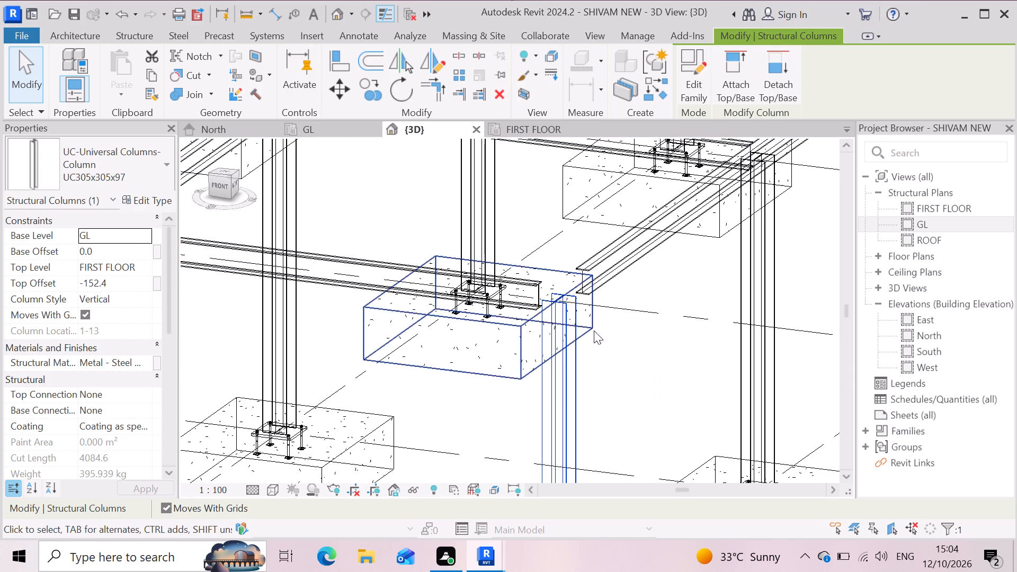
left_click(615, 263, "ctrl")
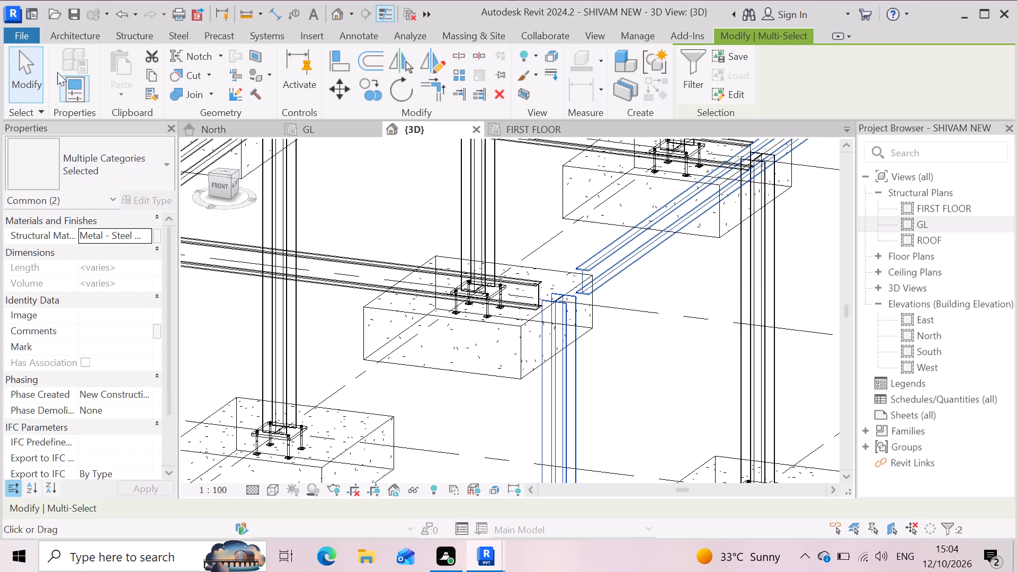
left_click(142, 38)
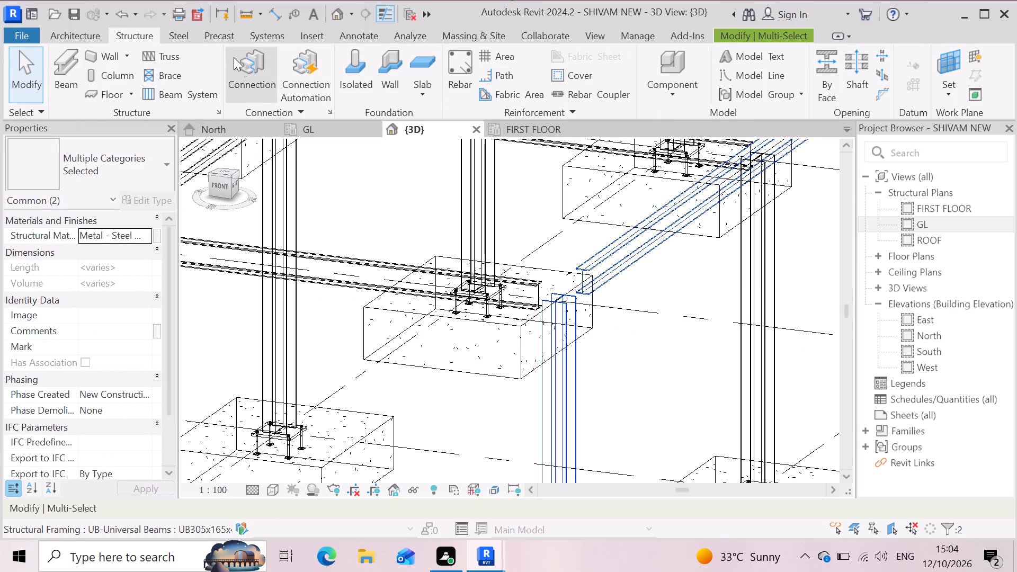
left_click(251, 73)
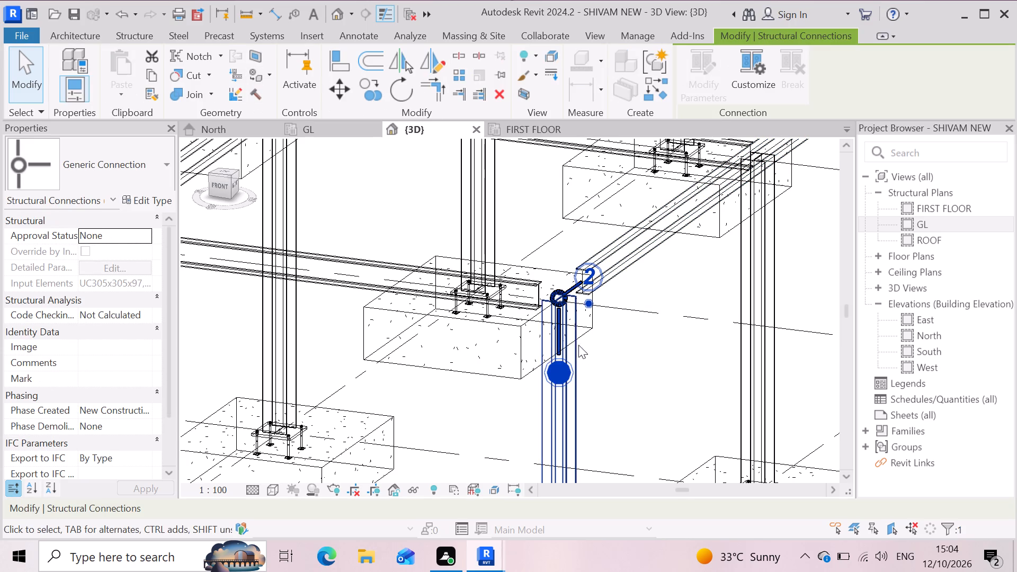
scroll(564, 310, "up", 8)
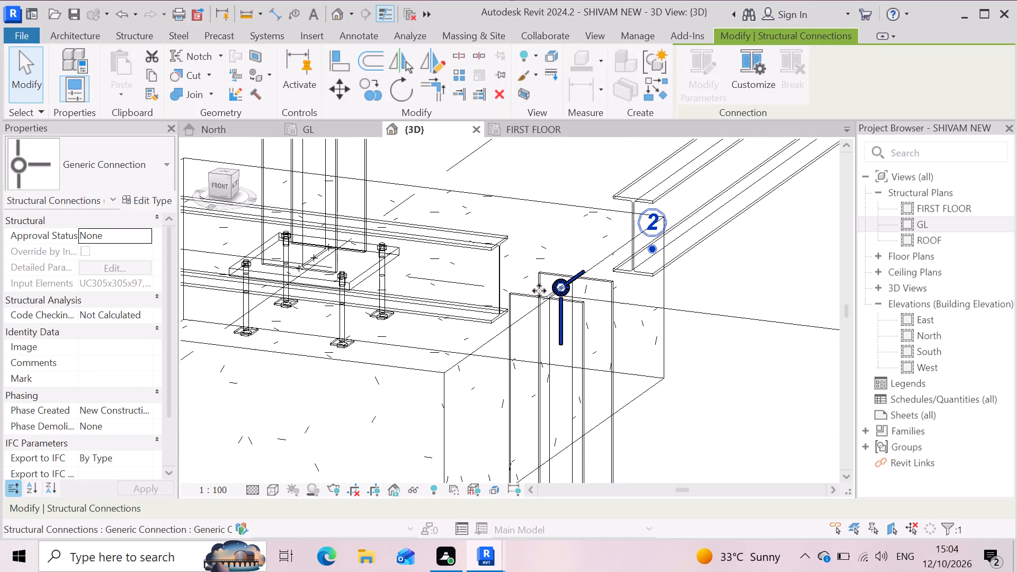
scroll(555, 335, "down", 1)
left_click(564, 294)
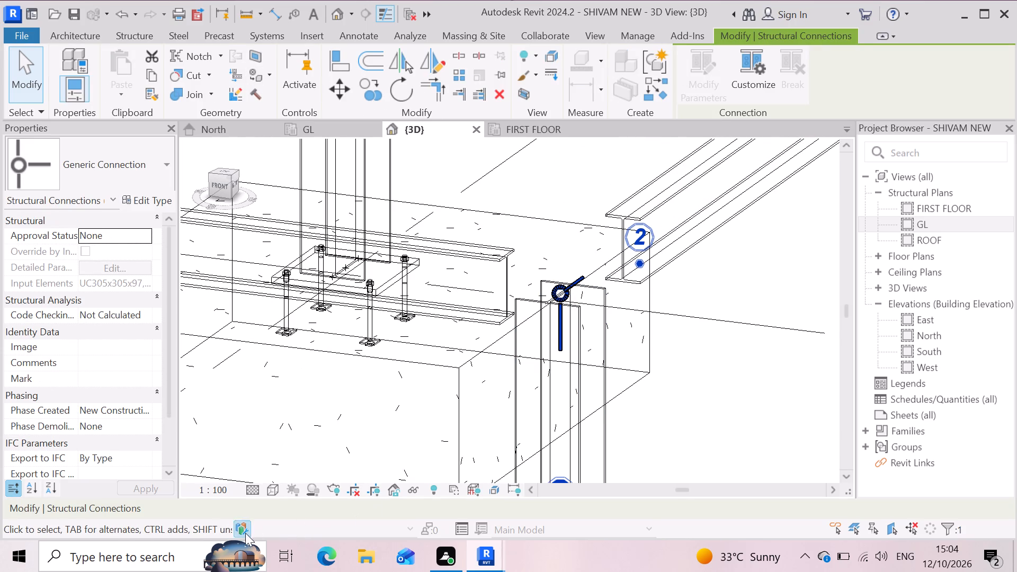
Set the 3D view to Fine detail level and Realistic visual style.
left_click(261, 488)
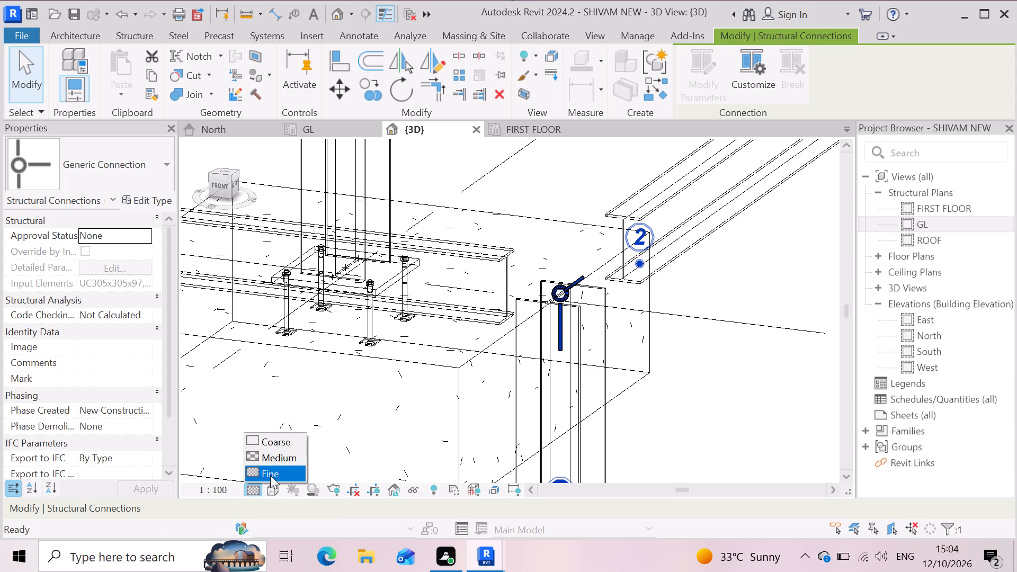
left_click(270, 475)
left_click(272, 492)
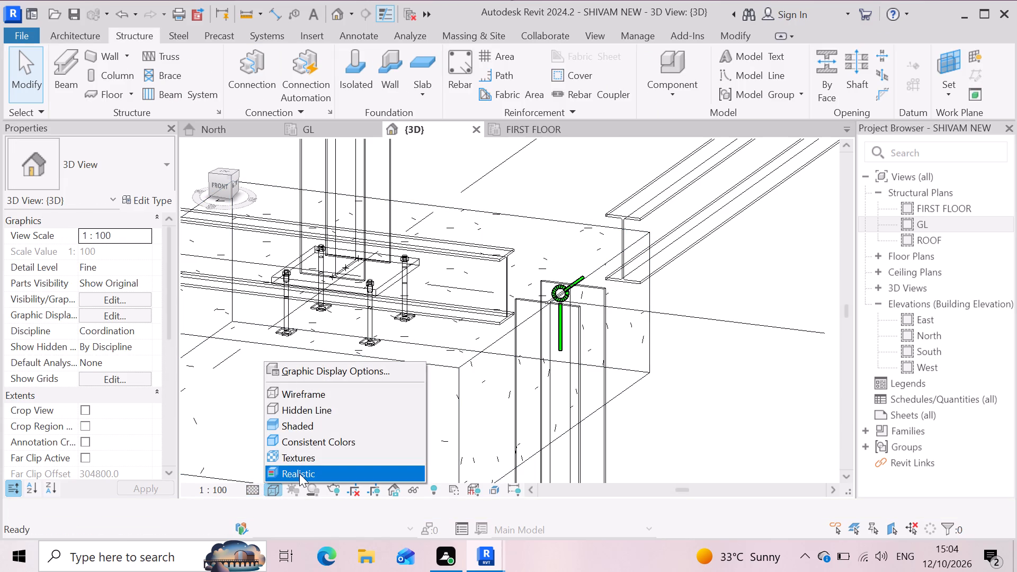
left_click(299, 473)
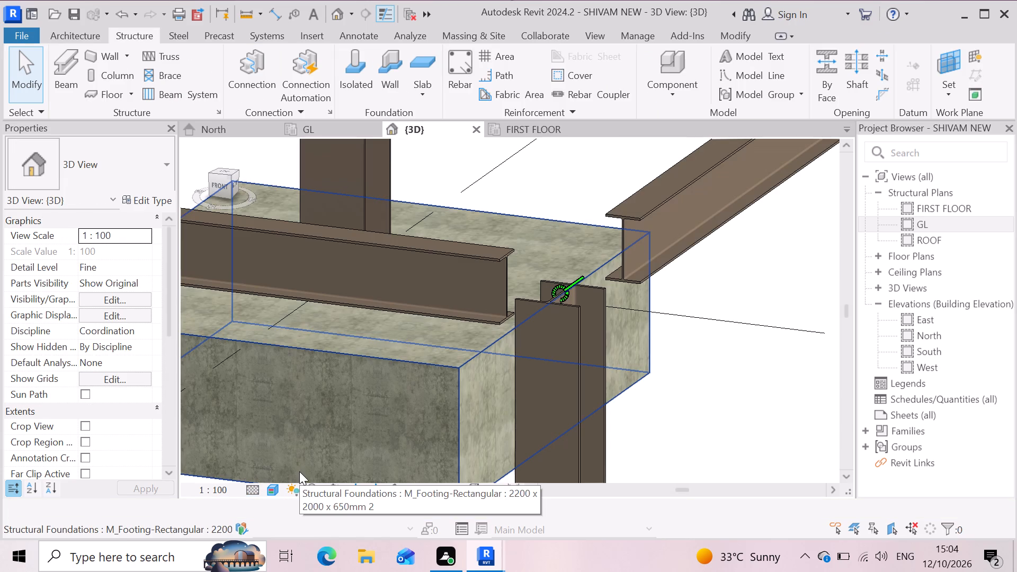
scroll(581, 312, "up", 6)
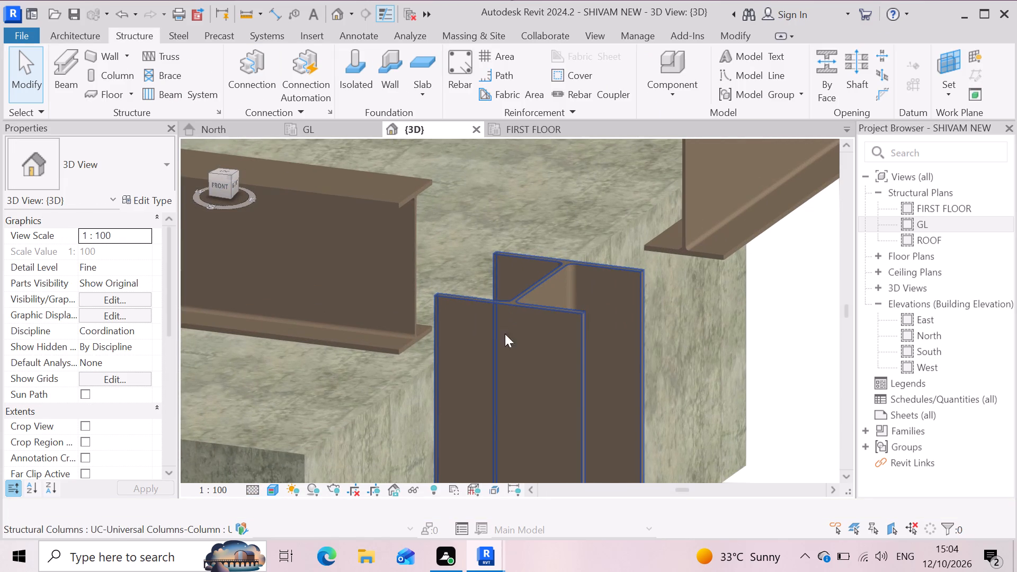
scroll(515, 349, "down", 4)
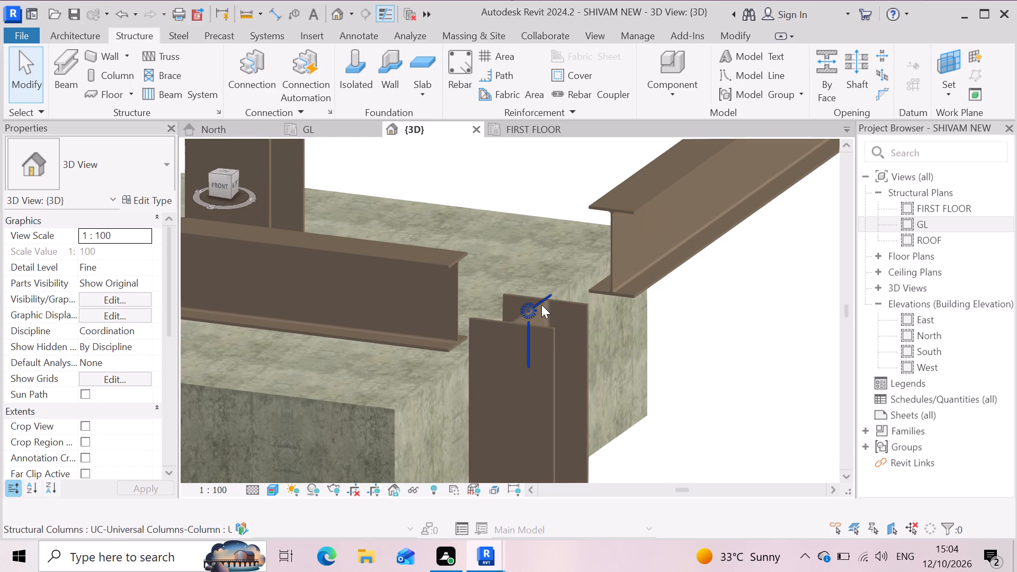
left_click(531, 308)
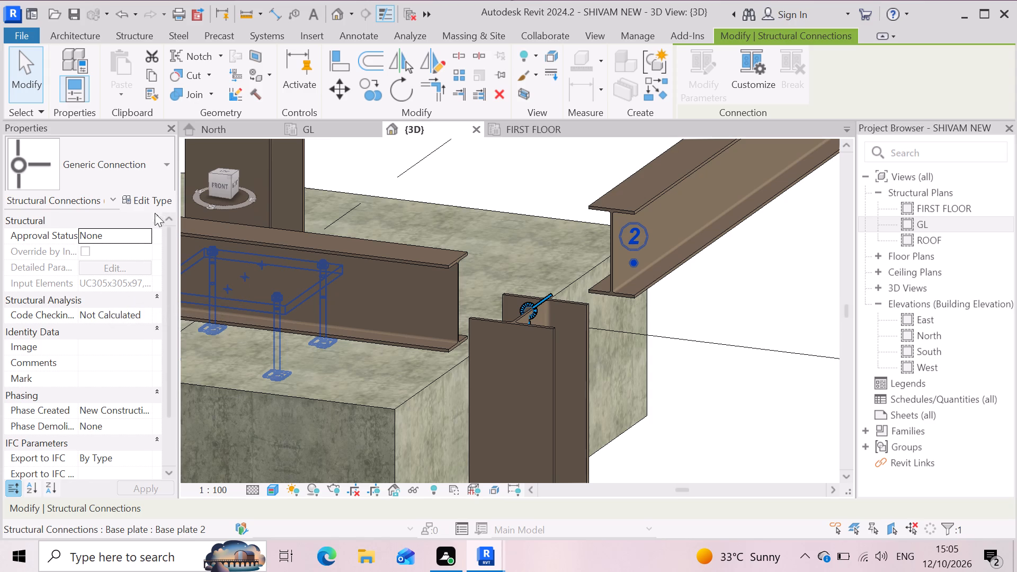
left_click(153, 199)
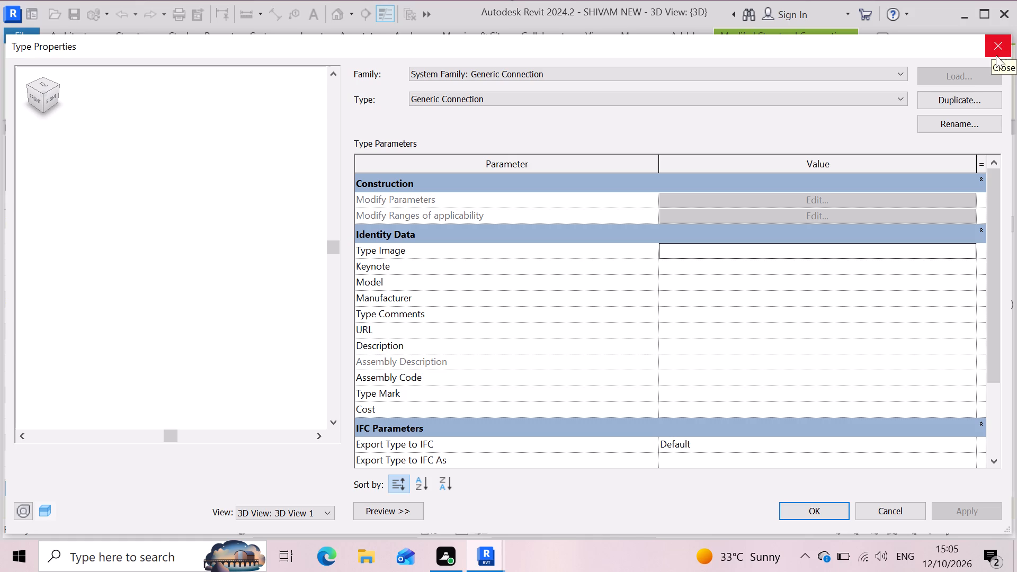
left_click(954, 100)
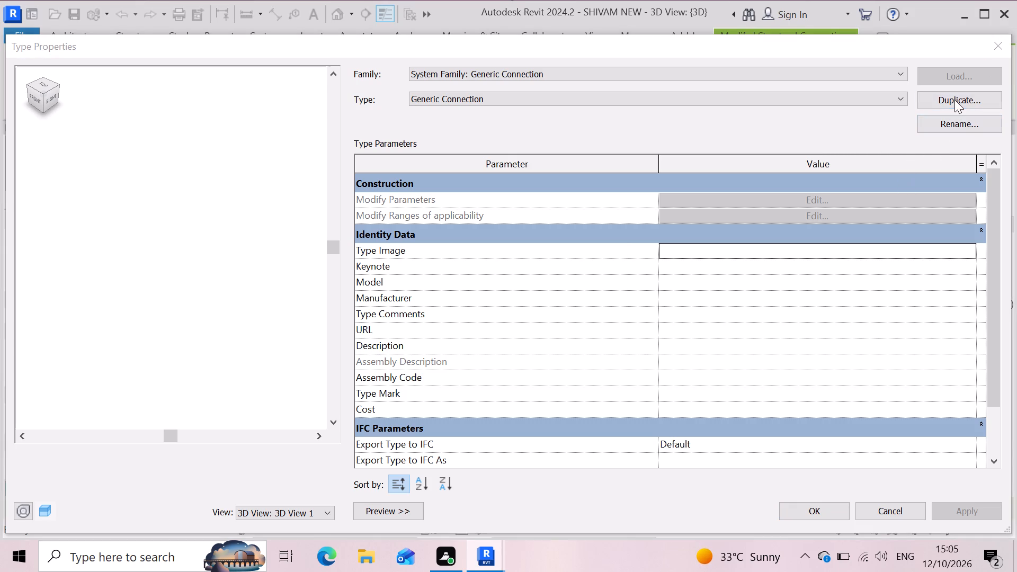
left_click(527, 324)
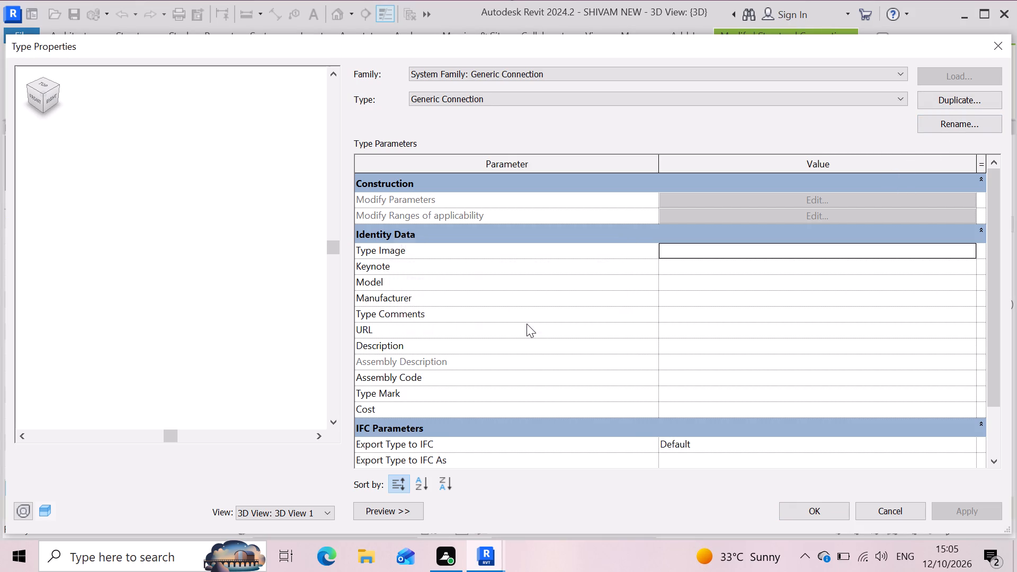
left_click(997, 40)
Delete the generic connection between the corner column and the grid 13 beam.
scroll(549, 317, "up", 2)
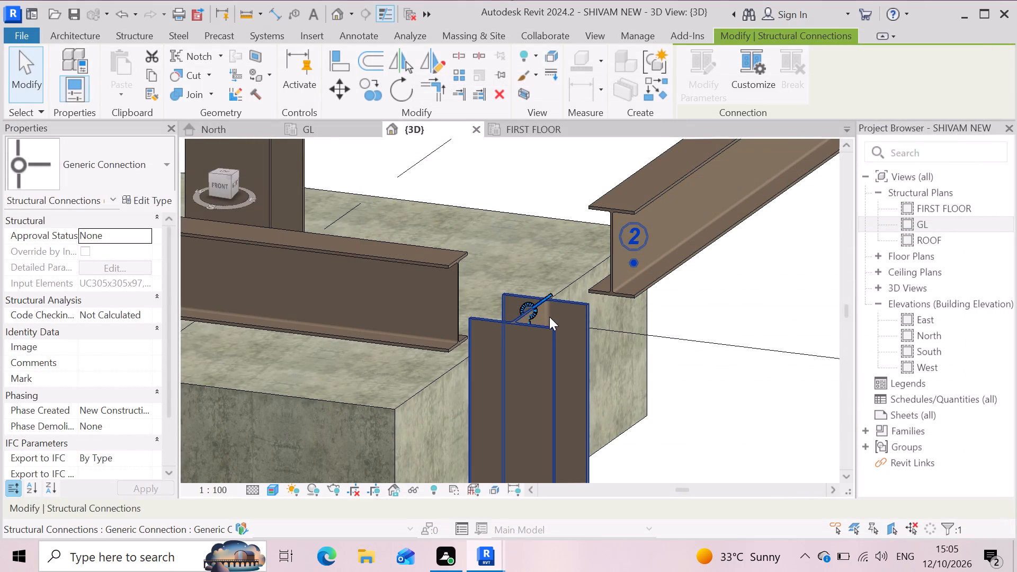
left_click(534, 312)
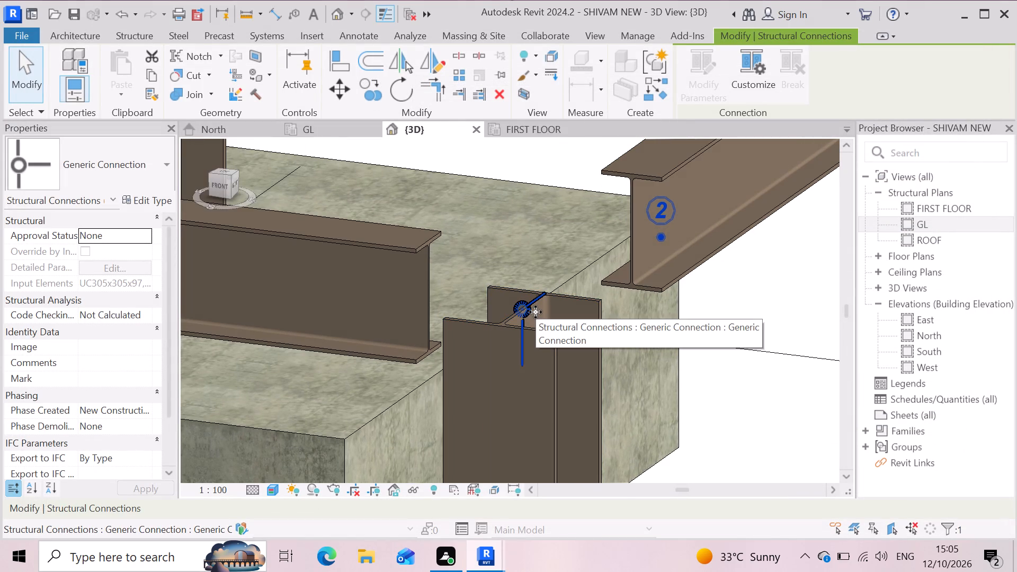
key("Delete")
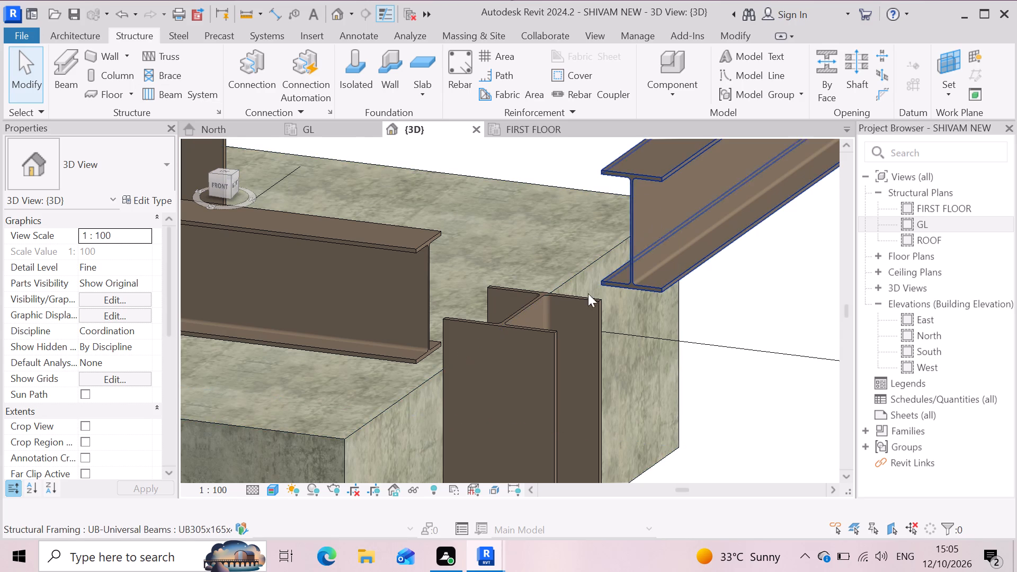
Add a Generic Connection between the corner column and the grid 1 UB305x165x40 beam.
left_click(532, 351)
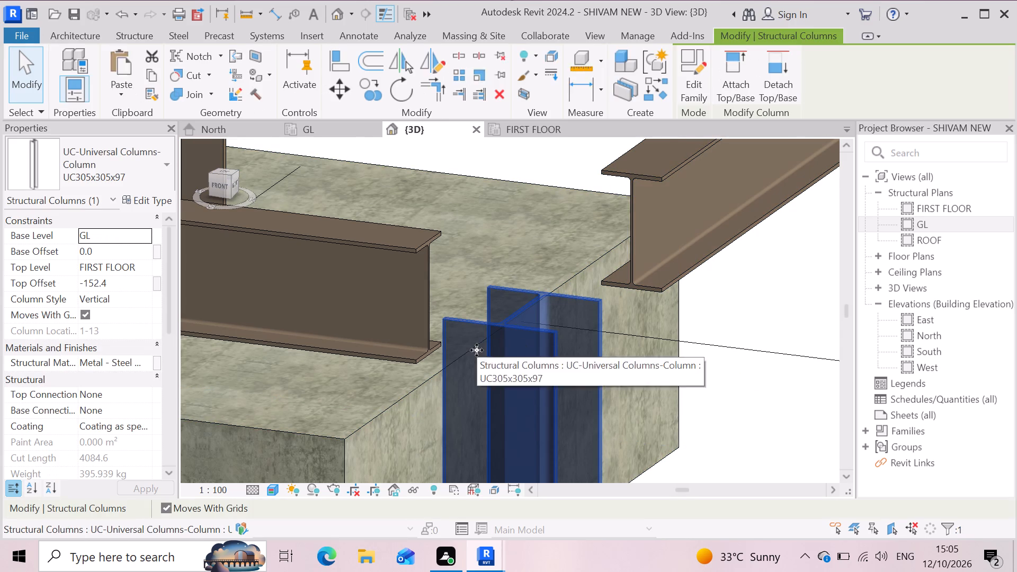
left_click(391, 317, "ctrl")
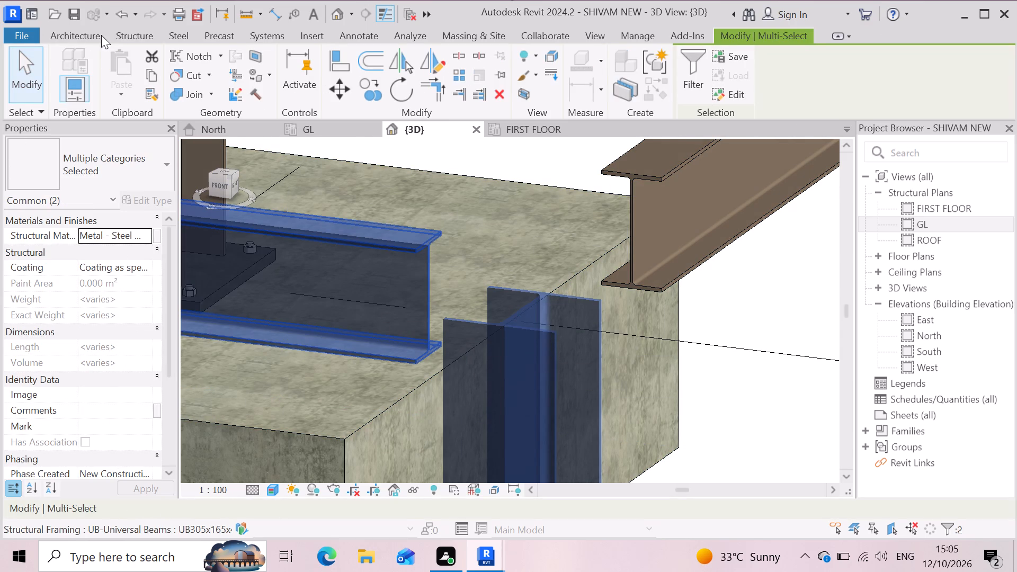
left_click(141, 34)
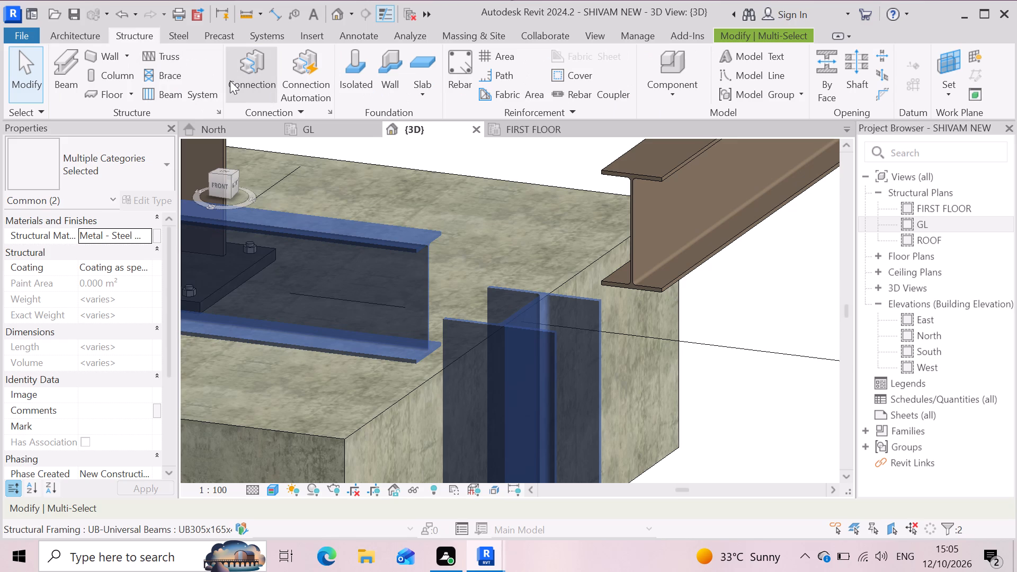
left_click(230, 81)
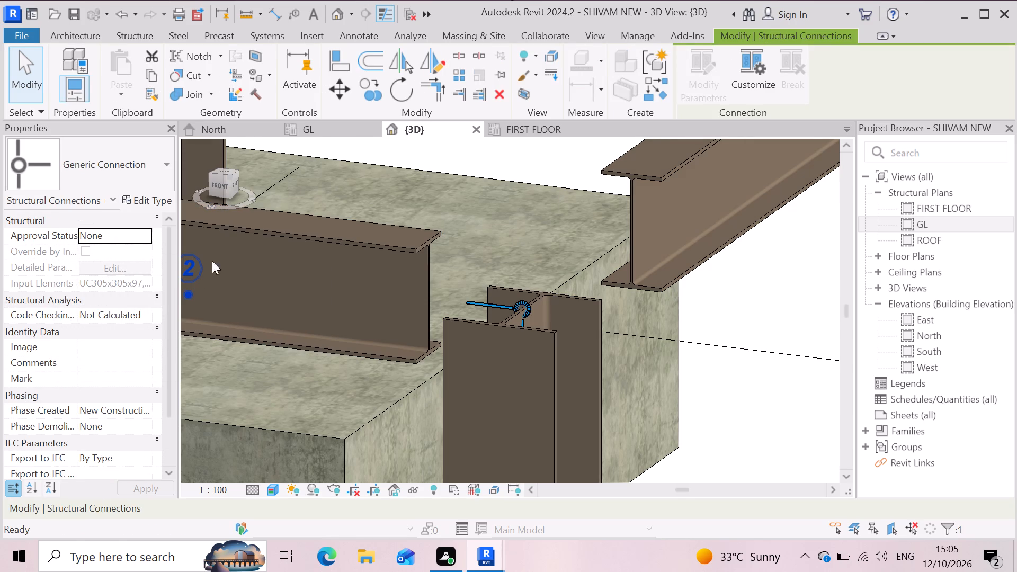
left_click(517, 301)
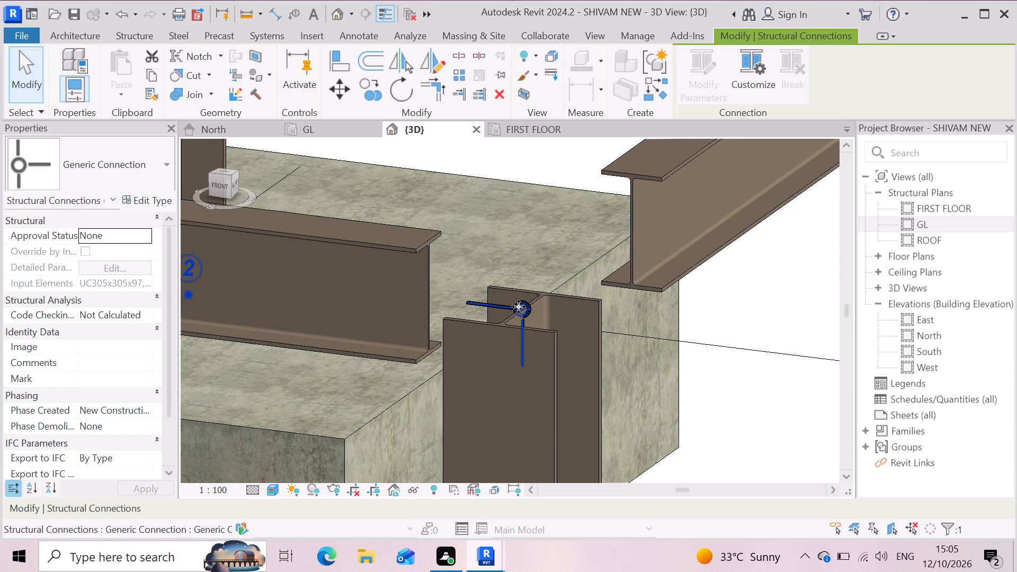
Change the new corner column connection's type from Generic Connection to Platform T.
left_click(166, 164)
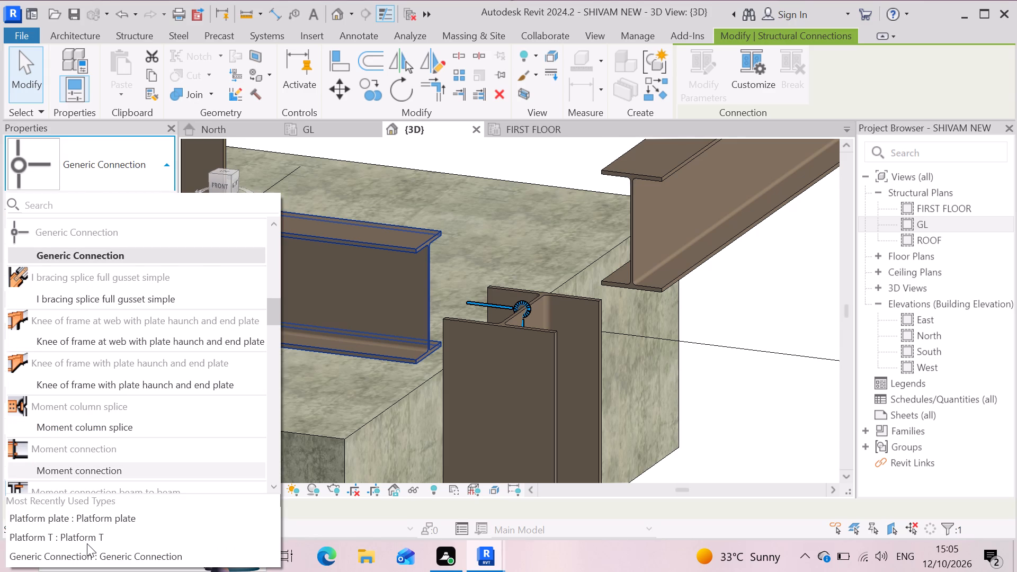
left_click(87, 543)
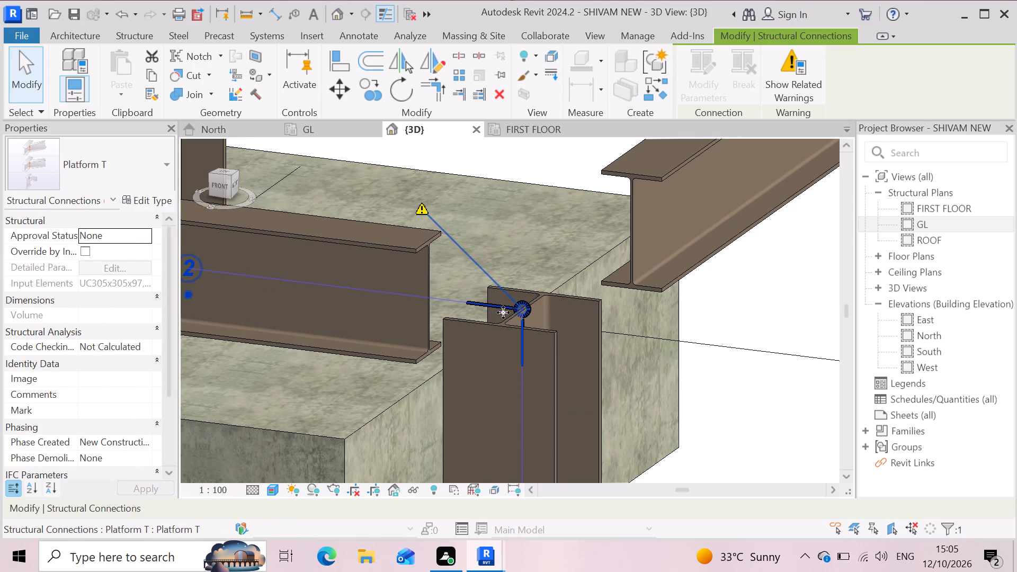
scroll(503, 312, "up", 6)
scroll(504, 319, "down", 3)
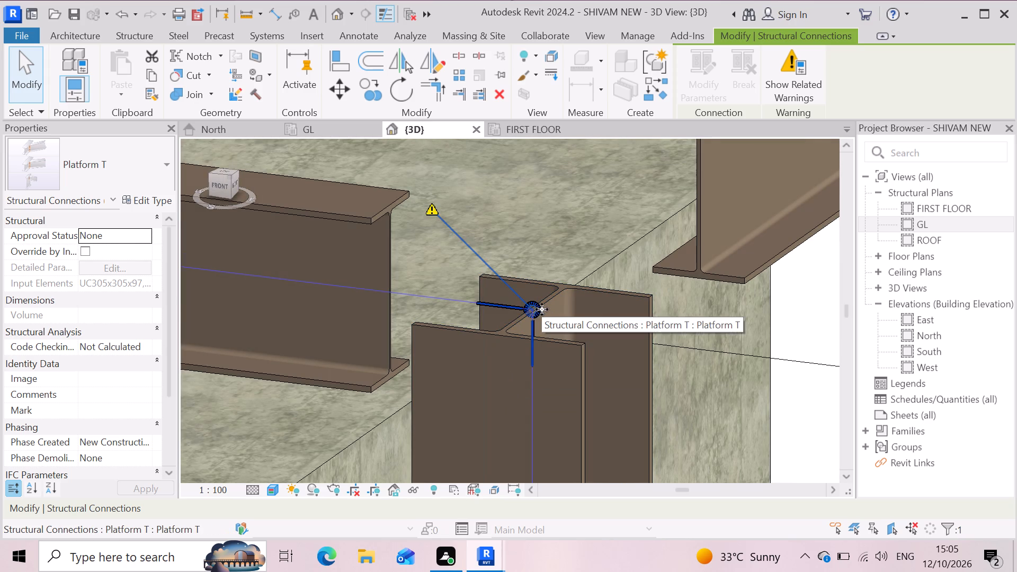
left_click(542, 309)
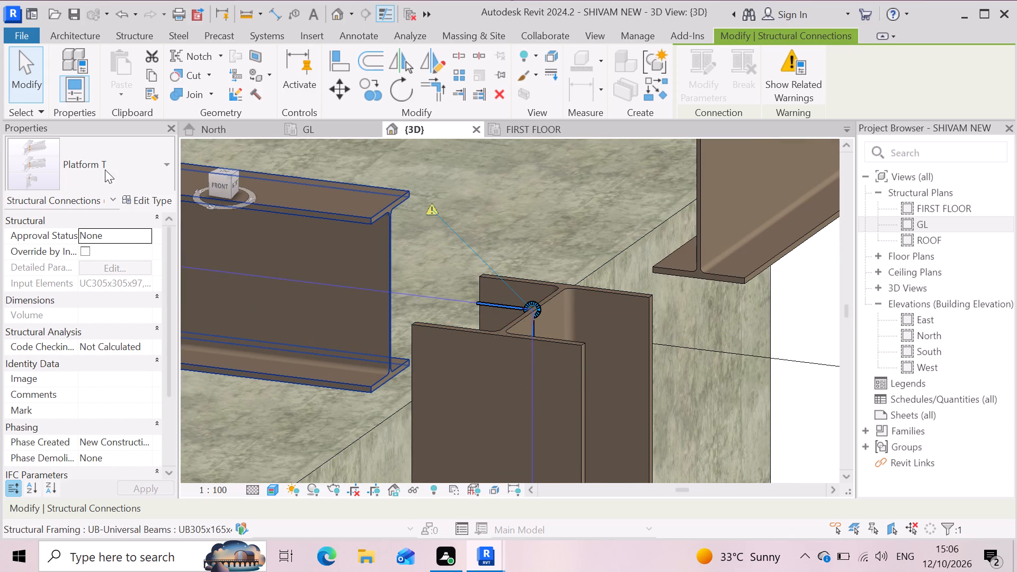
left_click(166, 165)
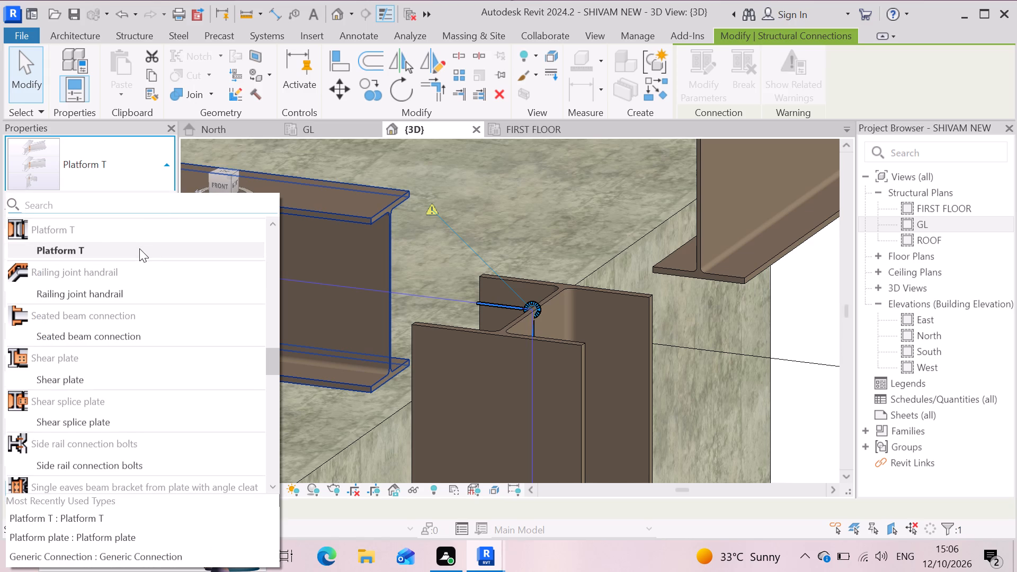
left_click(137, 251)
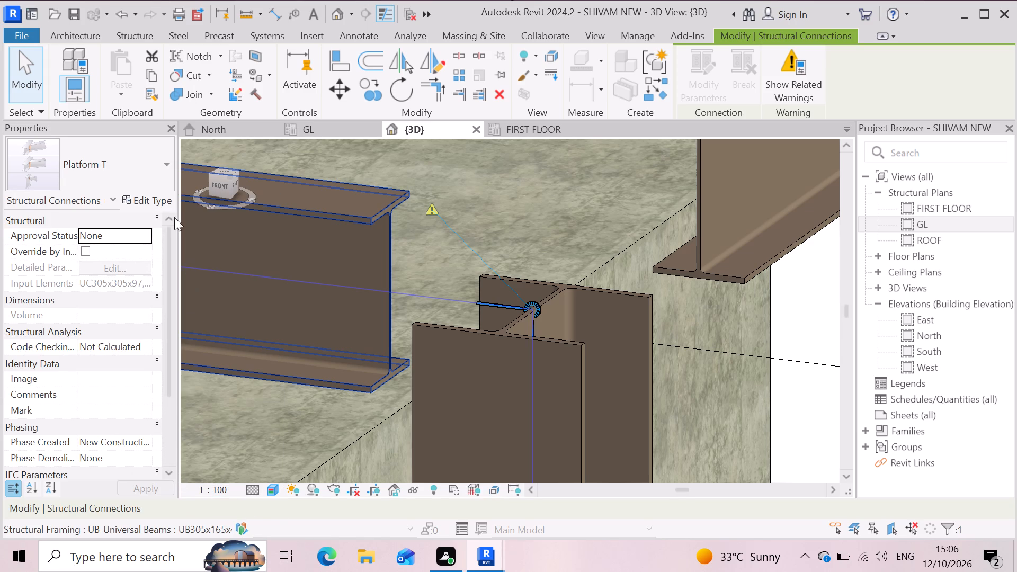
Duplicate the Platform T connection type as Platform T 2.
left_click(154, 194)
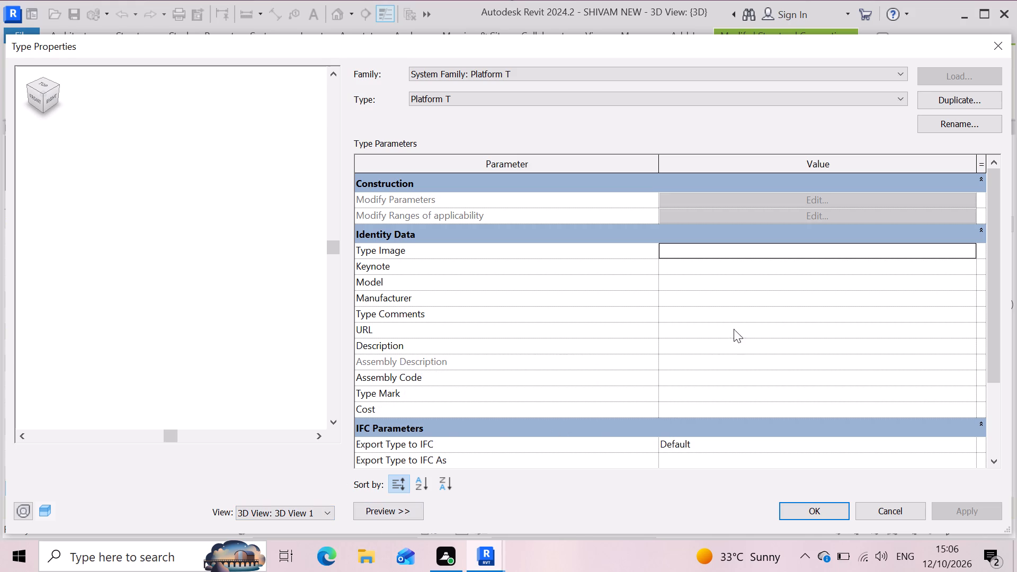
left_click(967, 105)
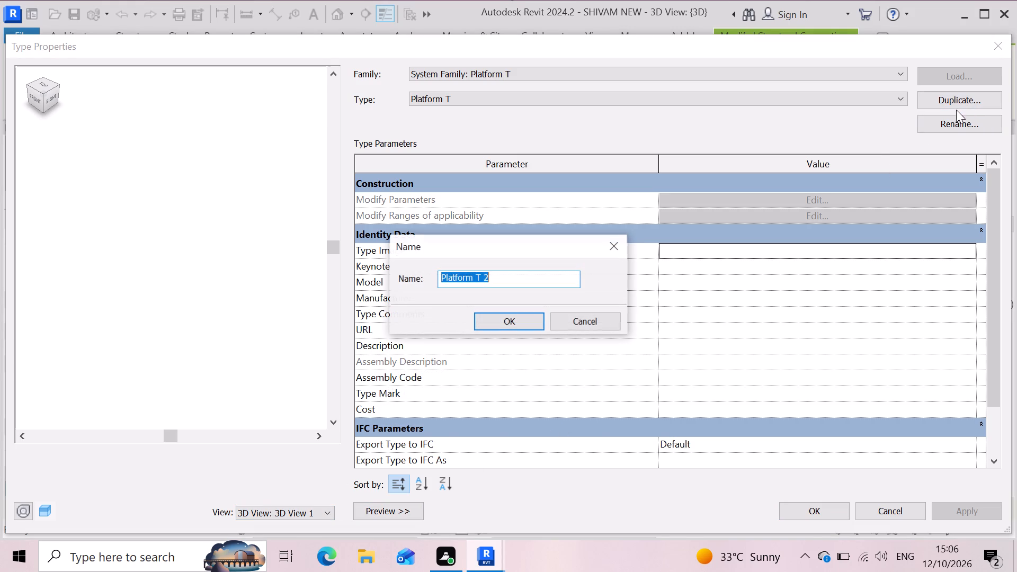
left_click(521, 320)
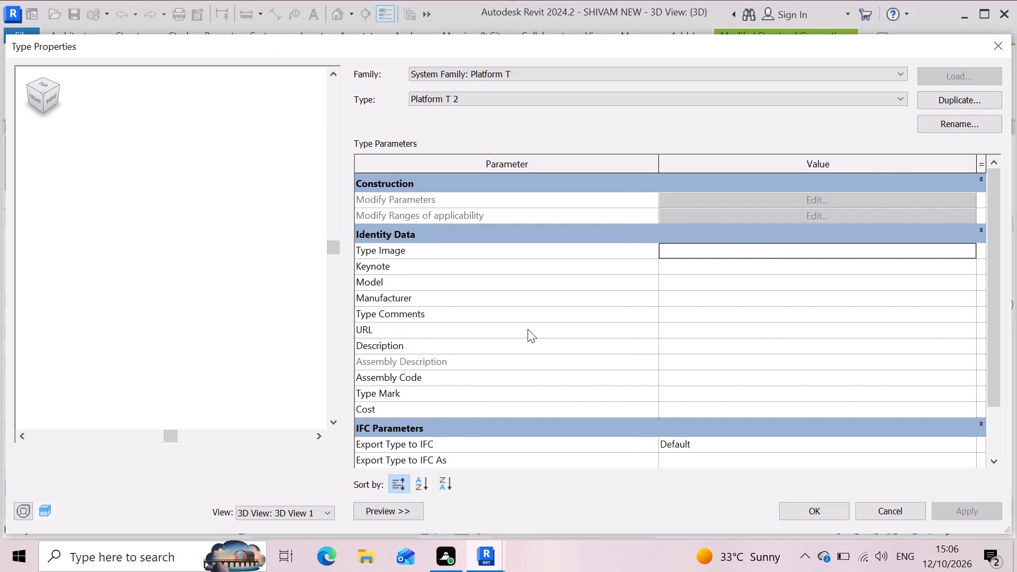
Check the Platform T 2 type preview and try to open its Modify Parameters and Modify Ranges of applicability settings.
left_click(843, 195)
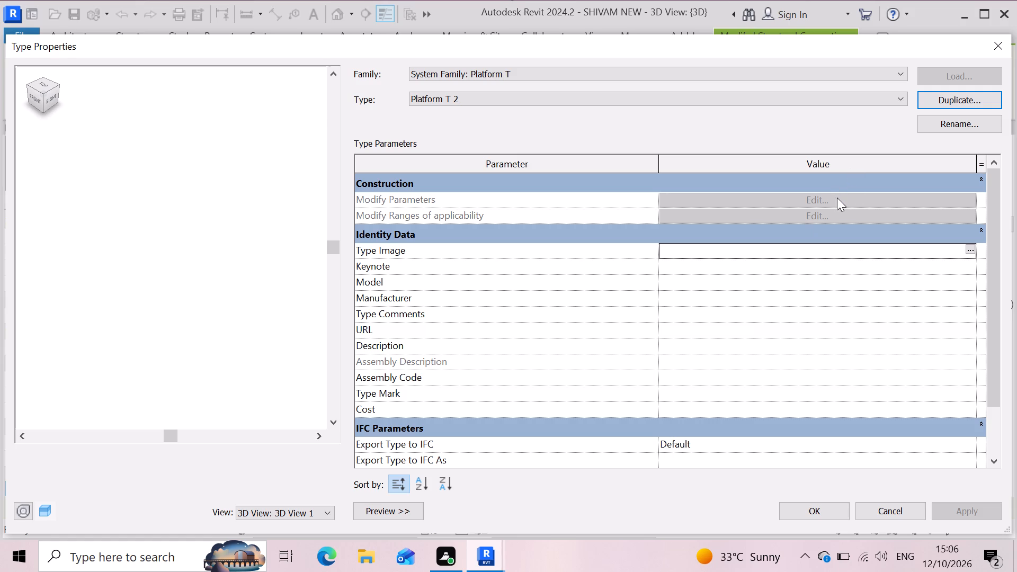
double_click(837, 198)
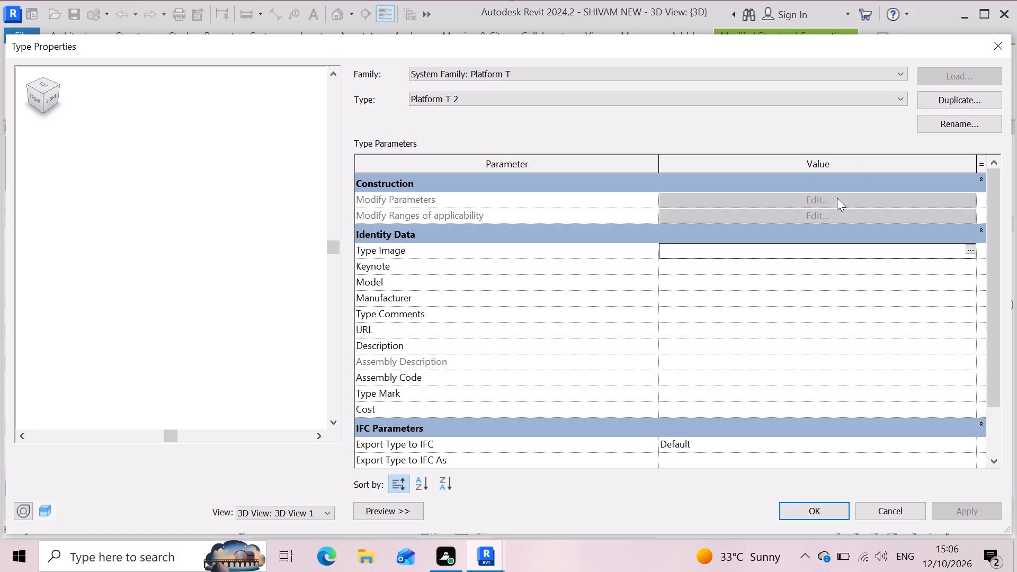
left_click(408, 513)
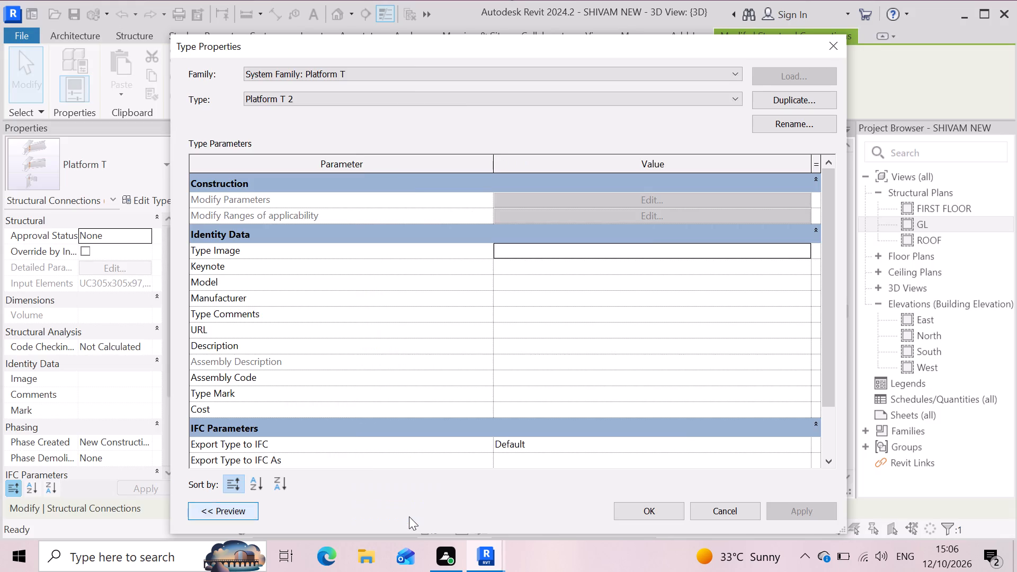
left_click(243, 513)
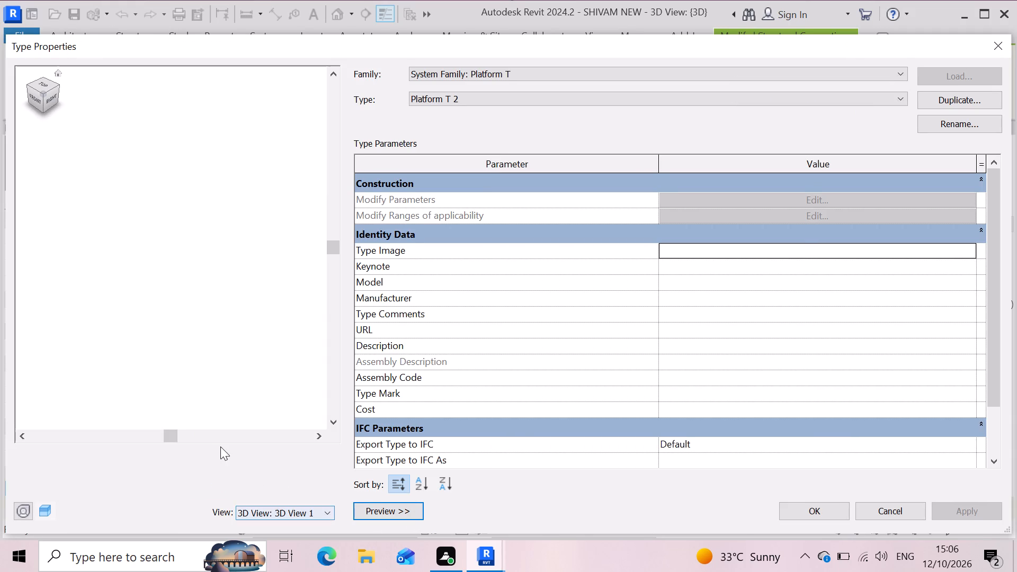
left_click(292, 510)
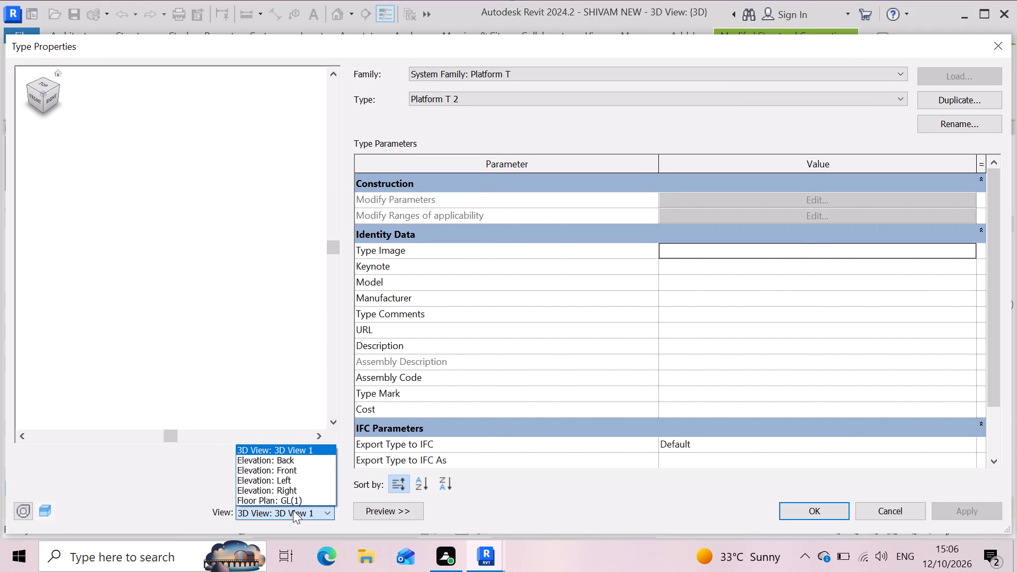
scroll(298, 488, "down", 4)
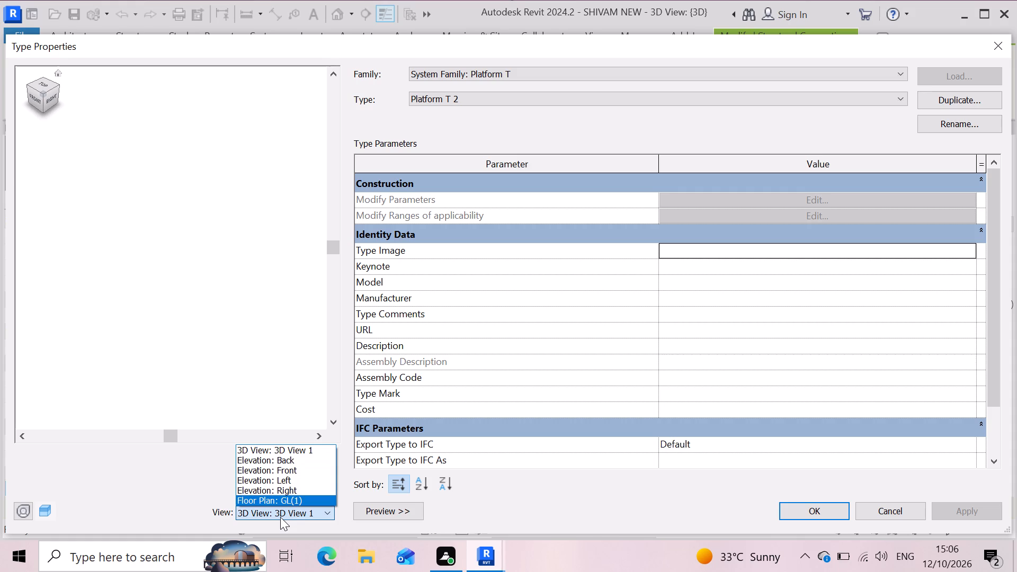
left_click(225, 404)
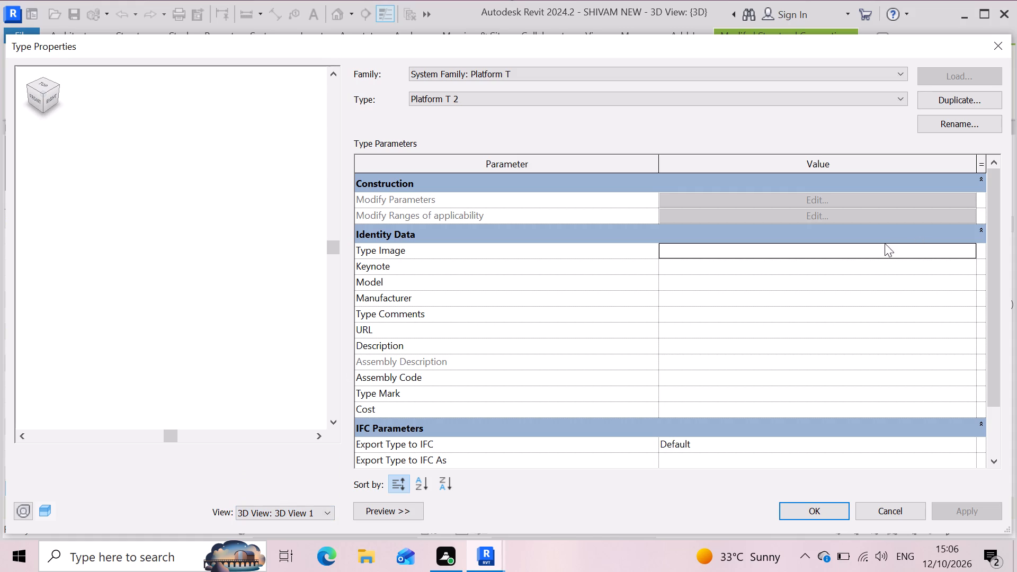
left_click(862, 202)
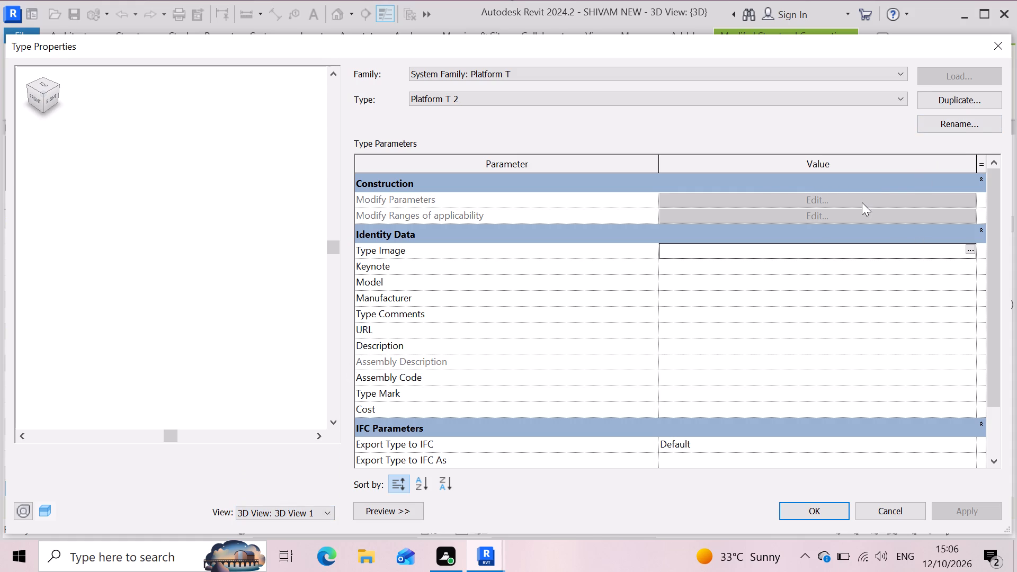
double_click(862, 202)
double_click(811, 213)
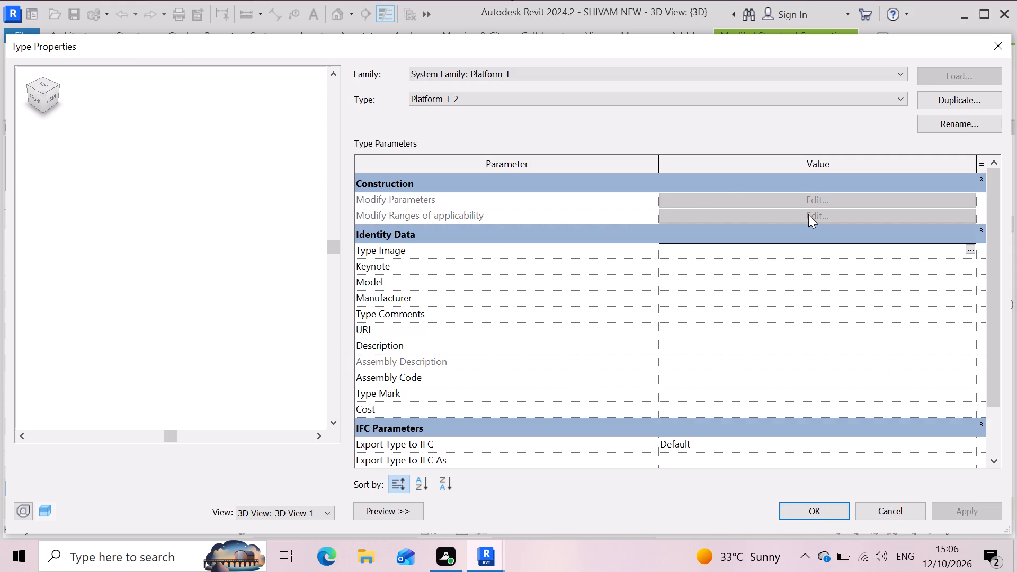
double_click(807, 215)
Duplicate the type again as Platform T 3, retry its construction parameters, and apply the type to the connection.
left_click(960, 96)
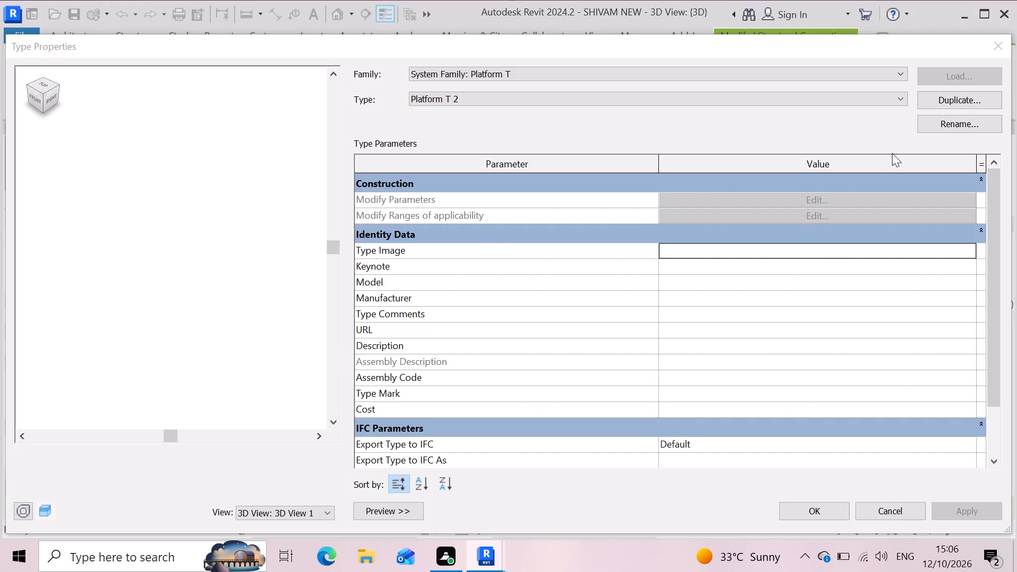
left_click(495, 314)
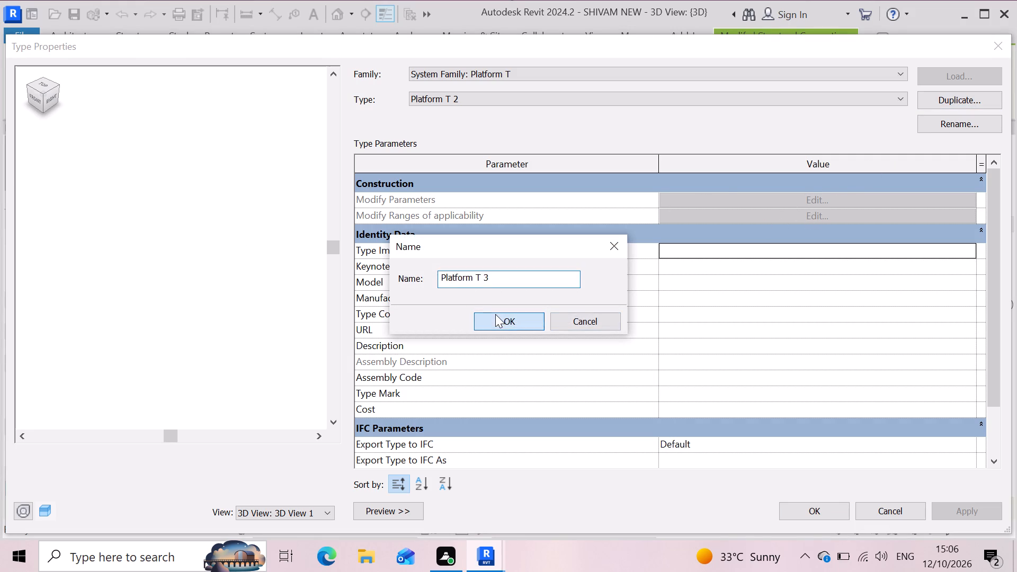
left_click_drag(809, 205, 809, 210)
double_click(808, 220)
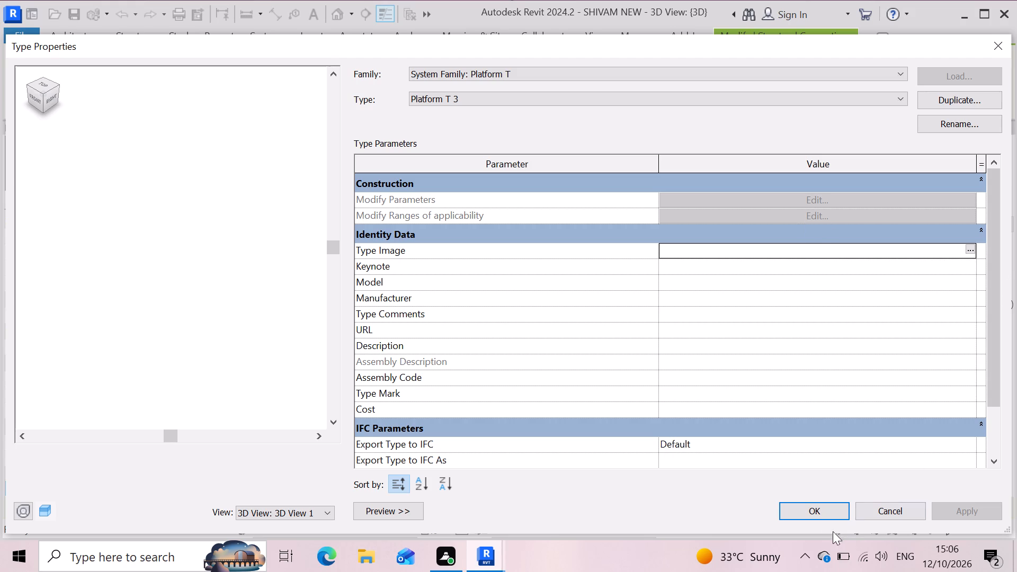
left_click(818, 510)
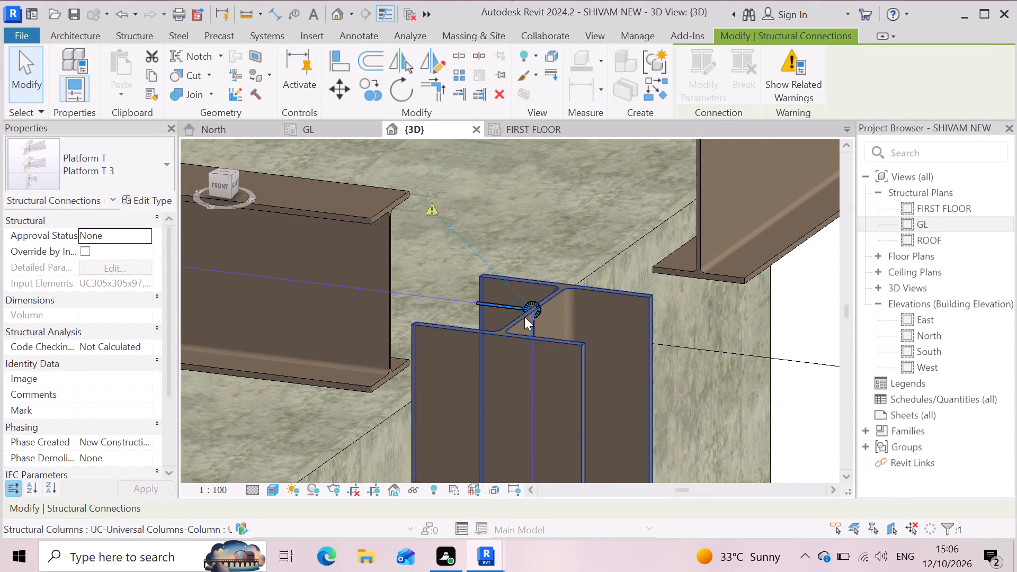
Delete the UC305x305x97 corner column at grids 1 and 13.
scroll(524, 317, "up", 3)
scroll(524, 317, "down", 1)
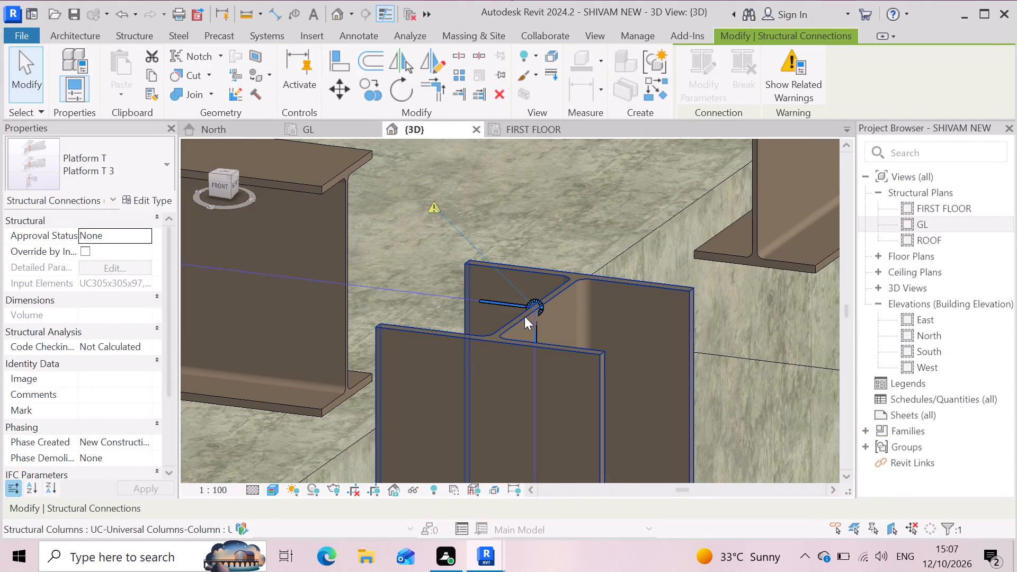
left_click(531, 309)
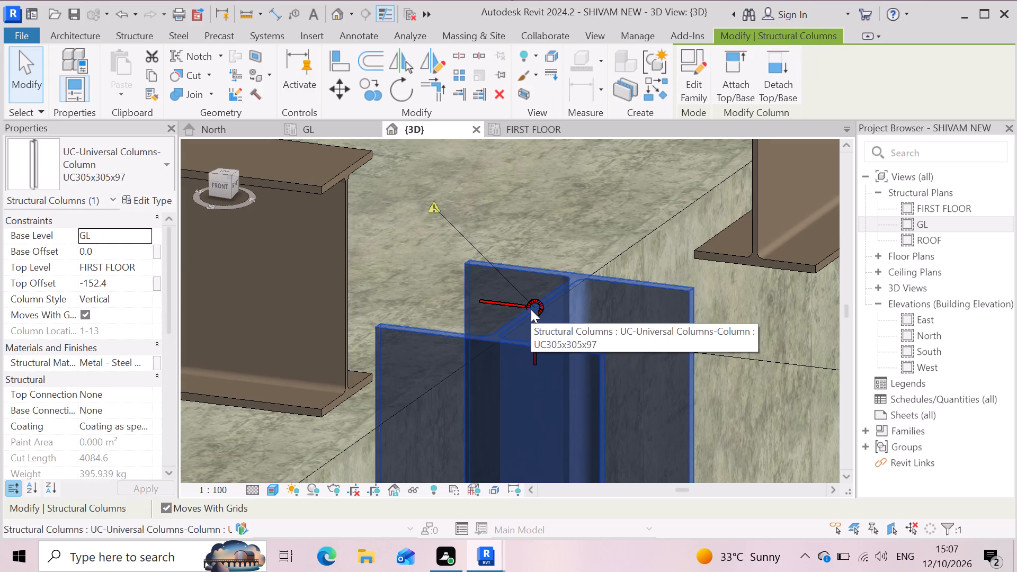
scroll(535, 308, "up", 5)
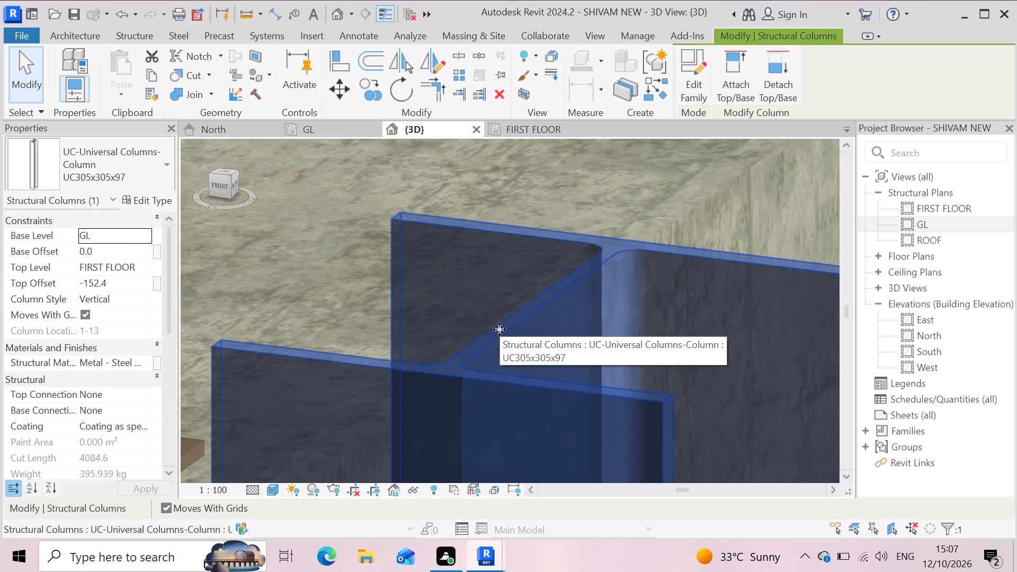
scroll(522, 329, "down", 1)
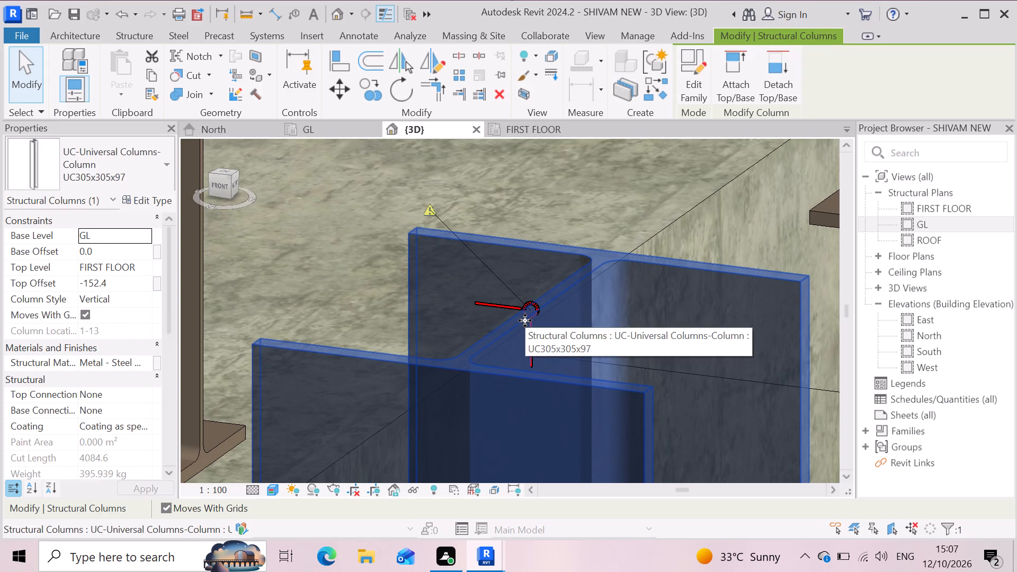
left_click(525, 320)
key("Delete")
scroll(525, 320, "down", 10)
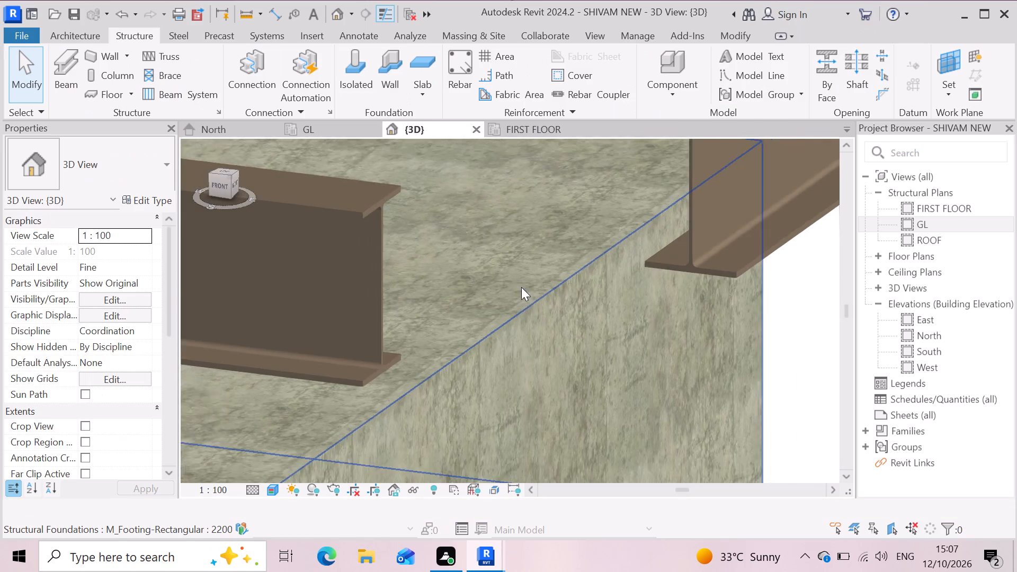
scroll(521, 287, "down", 19)
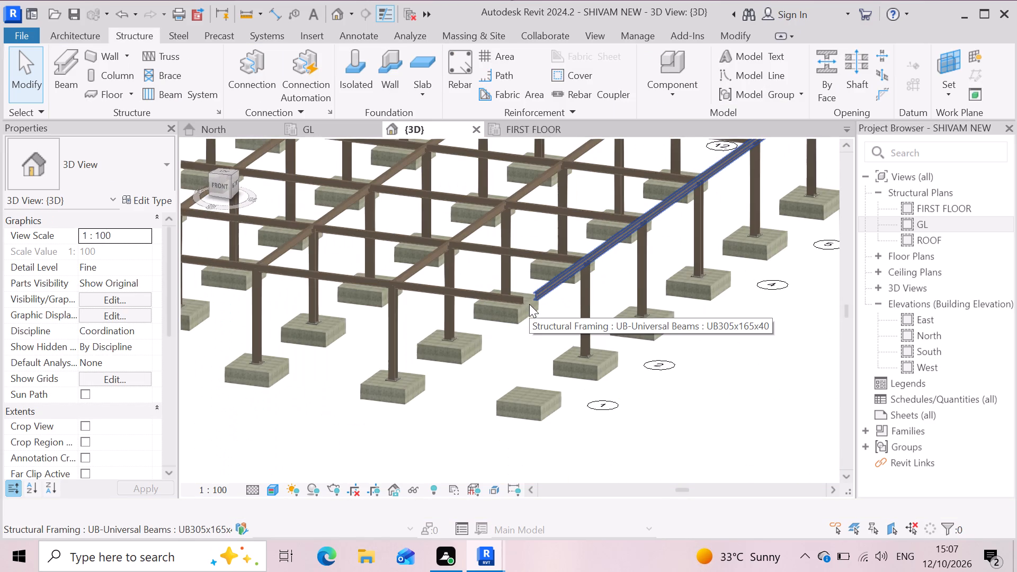
Undo the deletion of the corner column at grids 1 and 13.
key("ctrl+z")
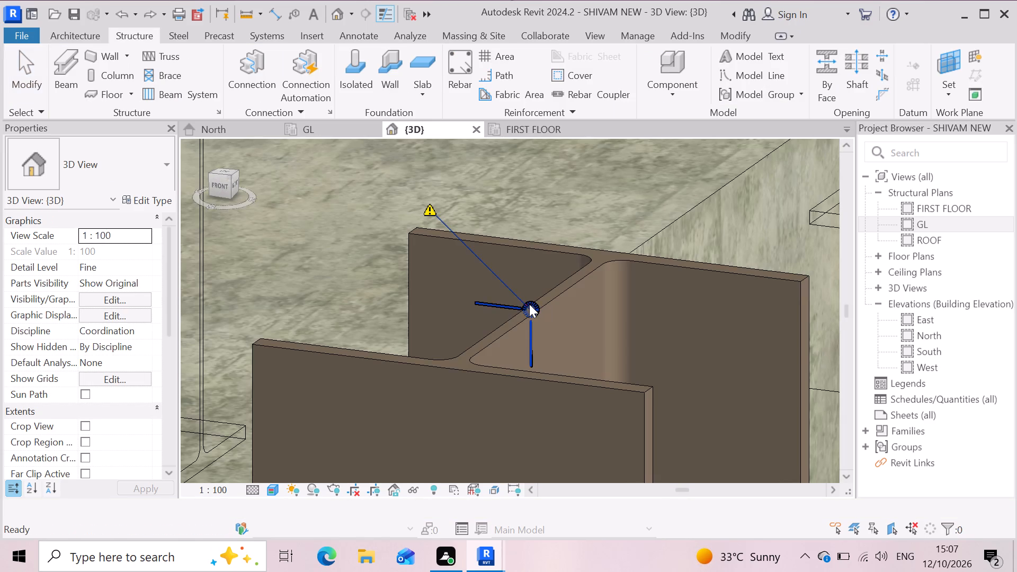
Inspect the Platform T 3 connection at the corner column top in Wireframe, and return the 3D view to Realistic.
scroll(495, 314, "up", 3)
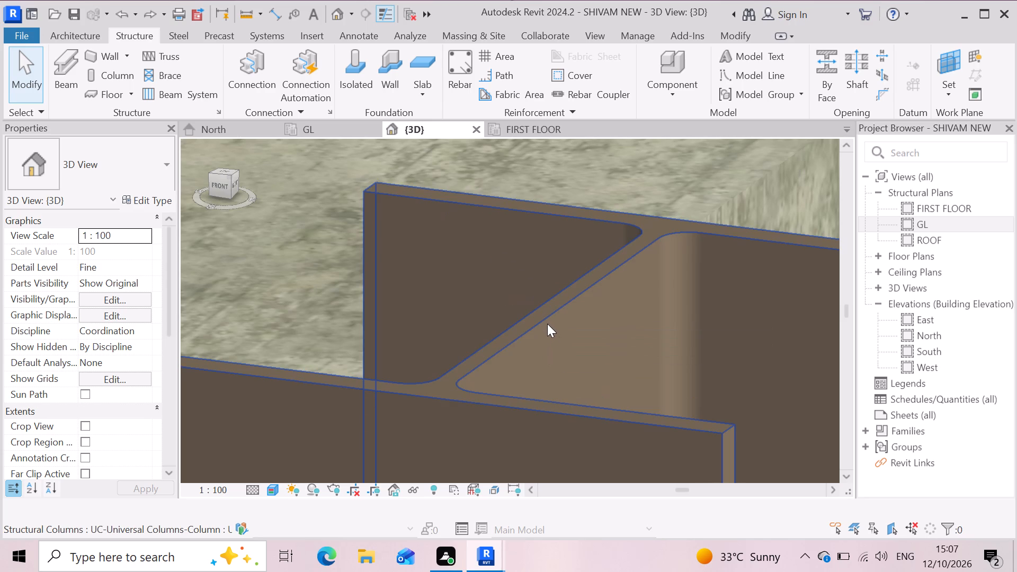
left_click(520, 307)
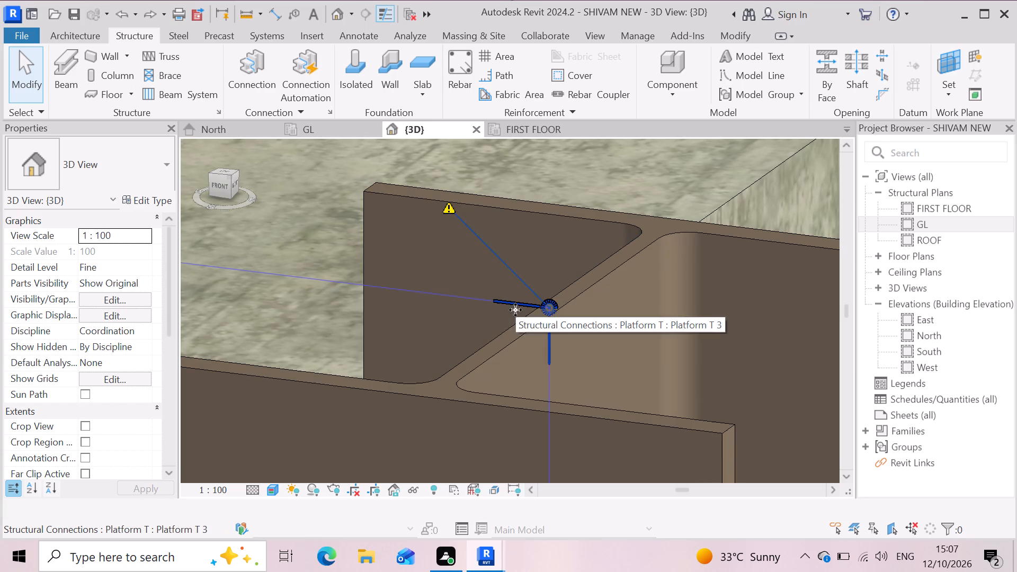
scroll(536, 328, "up", 2)
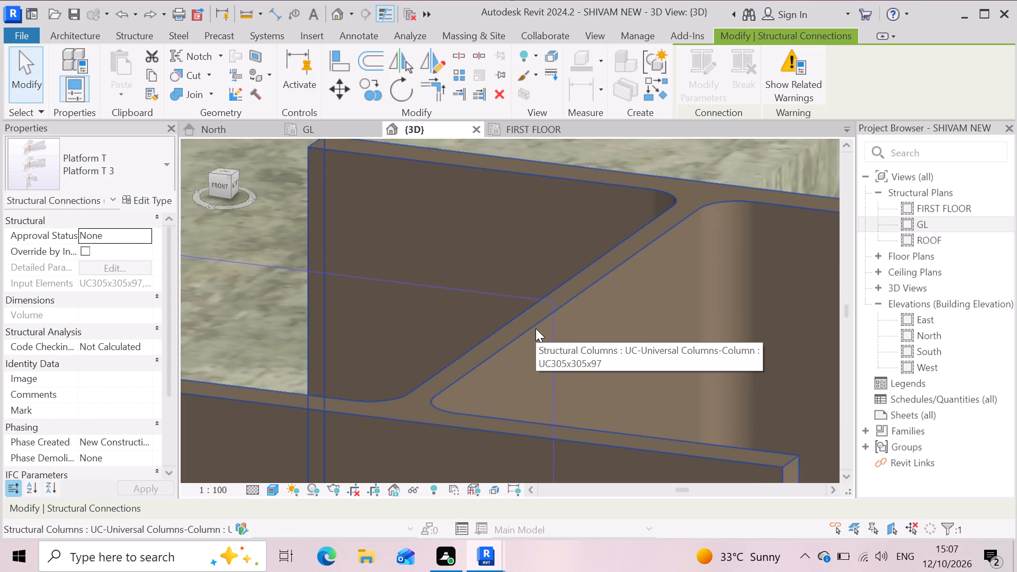
left_click(507, 296)
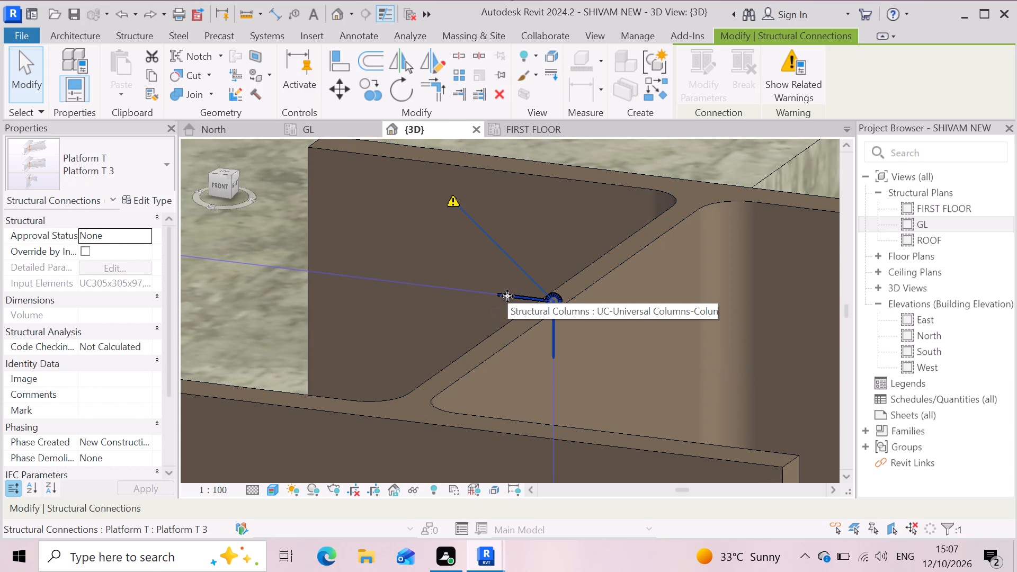
scroll(540, 324, "up", 3)
scroll(540, 324, "down", 3)
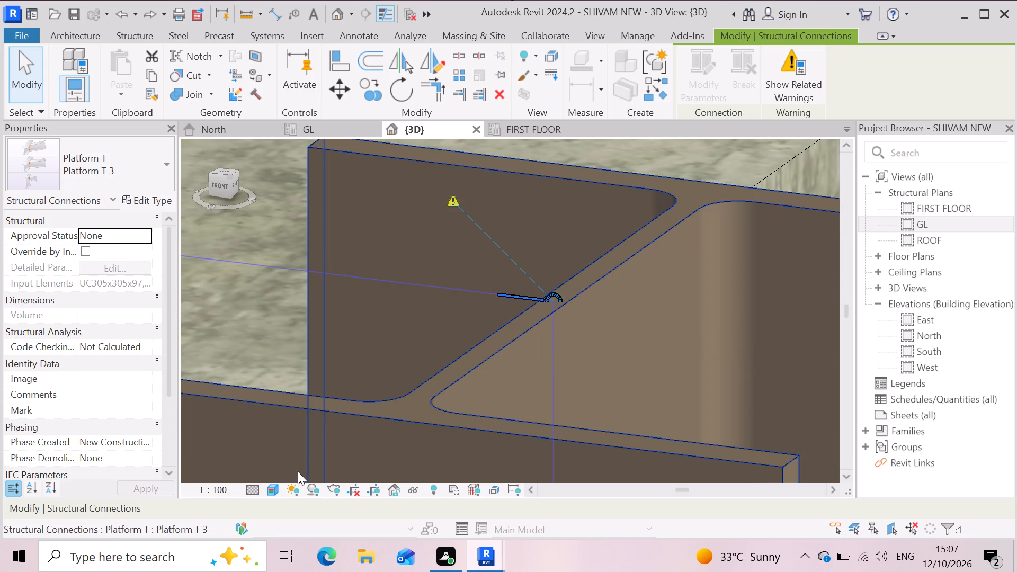
left_click(275, 488)
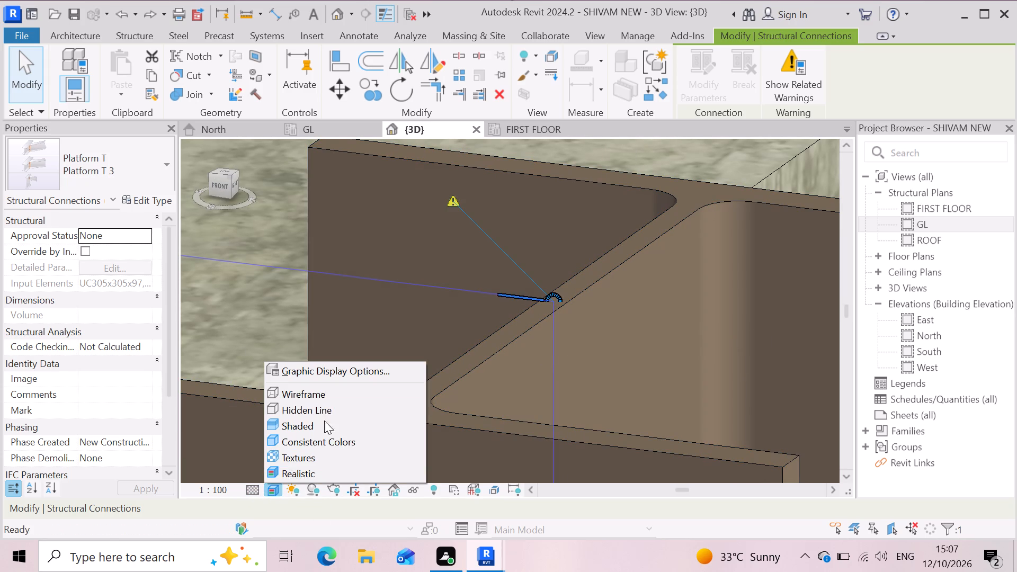
left_click(331, 397)
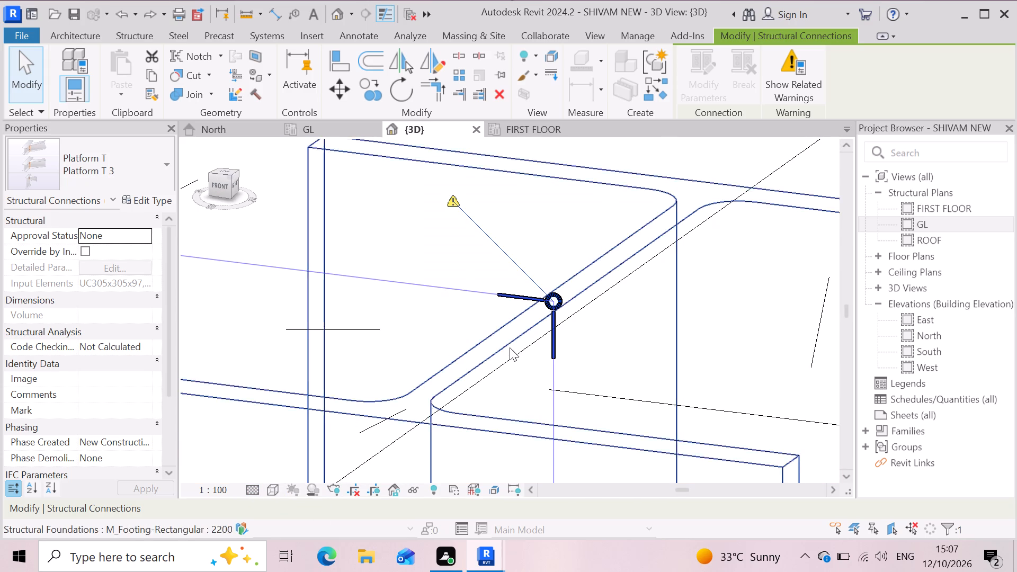
scroll(513, 346, "up", 2)
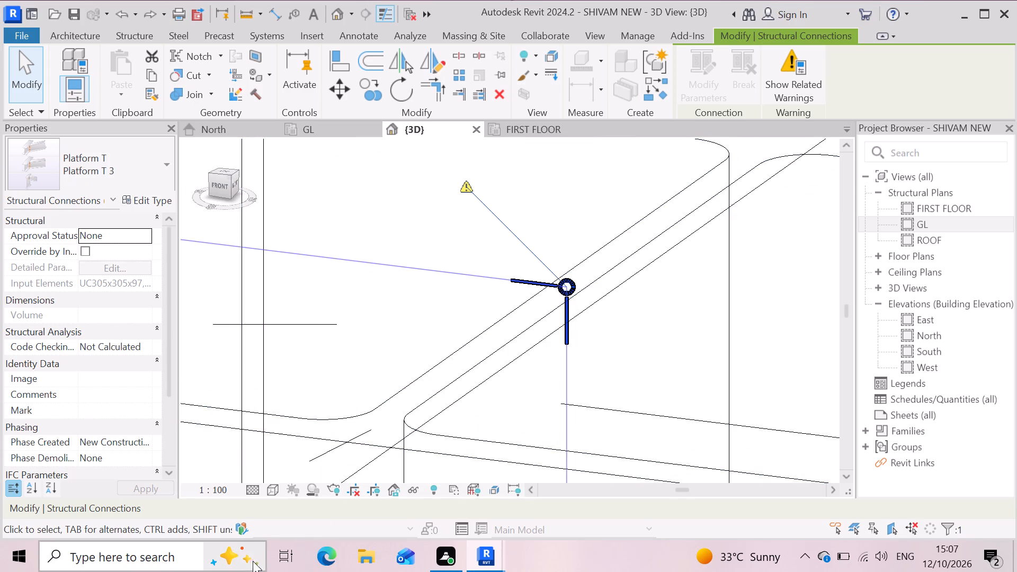
left_click(260, 483)
left_click(280, 471)
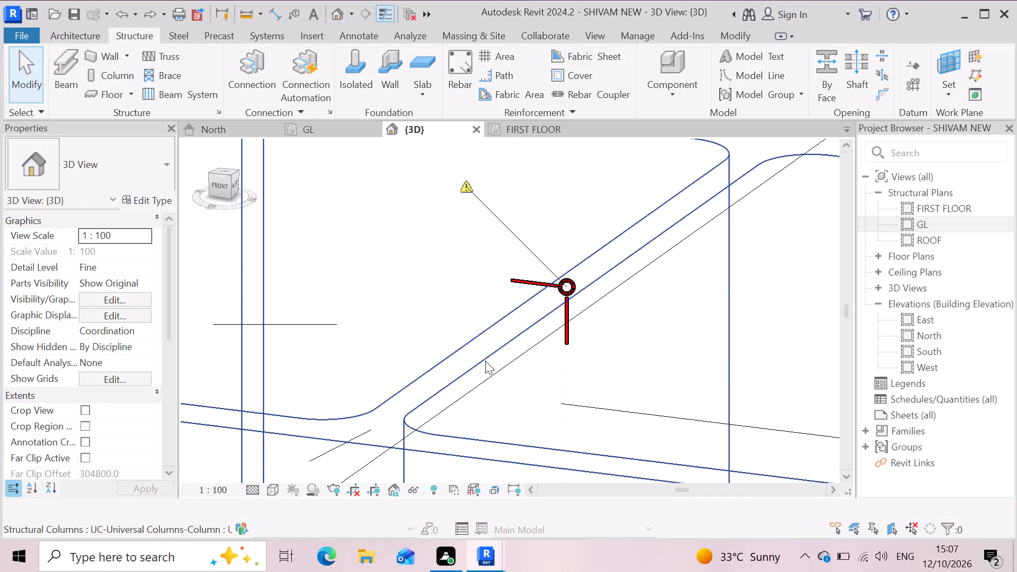
left_click(566, 287)
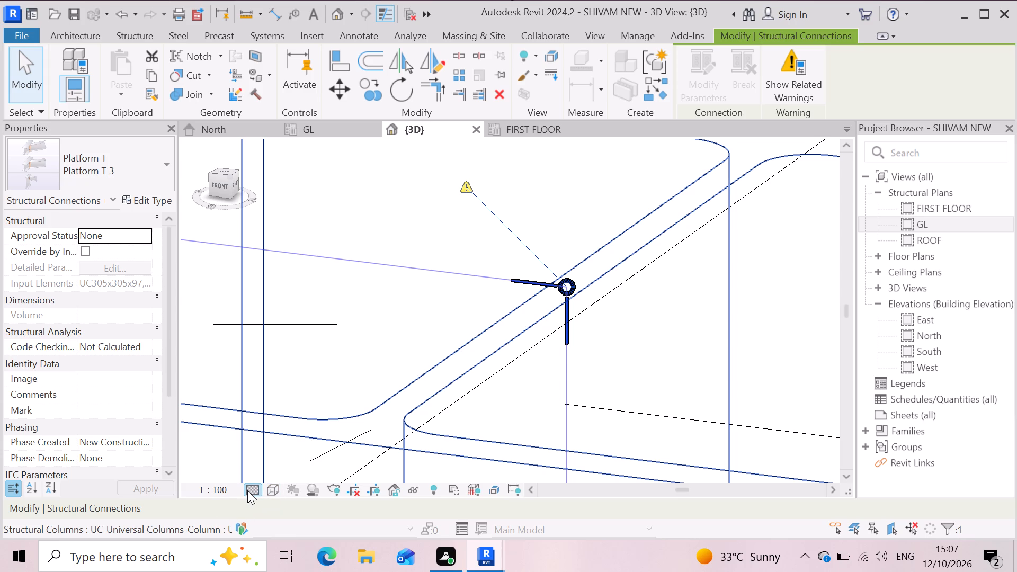
left_click(272, 493)
left_click(299, 472)
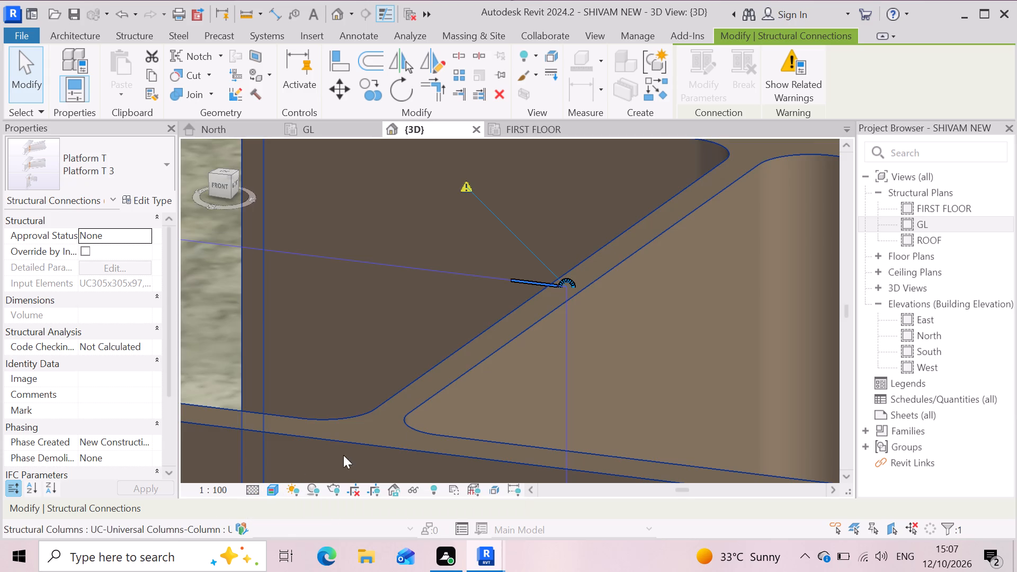
Swap the order of the Platform T 3 connection's elements, making the UB305x165x40 beam first and the corner column second.
scroll(555, 305, "up", 5)
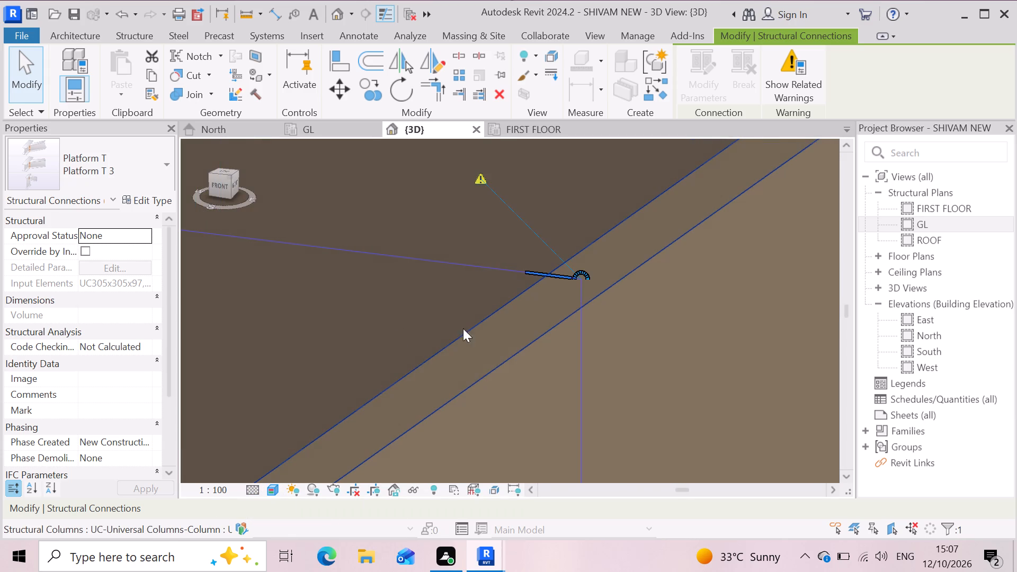
scroll(436, 309, "down", 5)
scroll(511, 352, "down", 3)
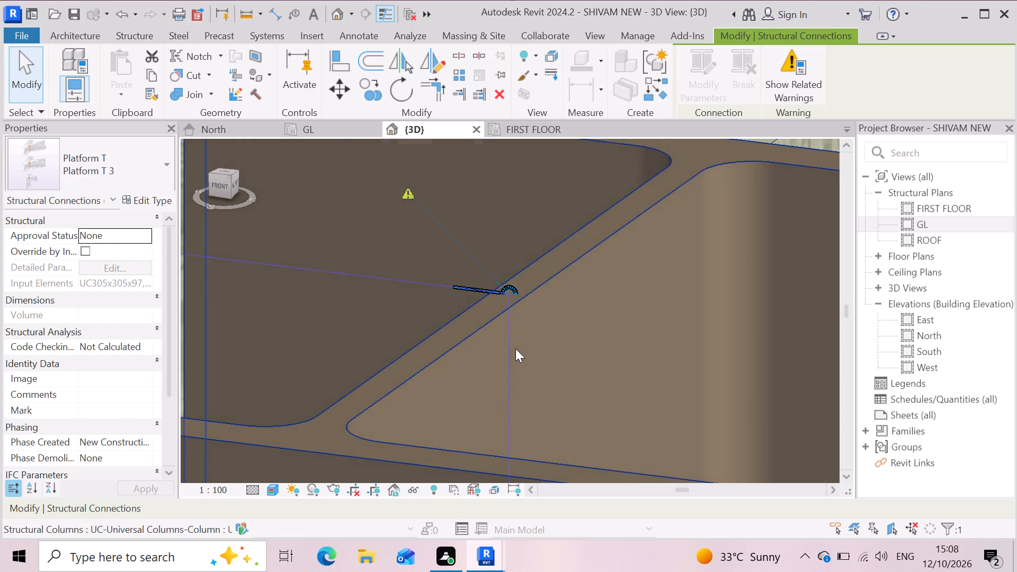
scroll(518, 347, "down", 3)
scroll(473, 352, "down", 10)
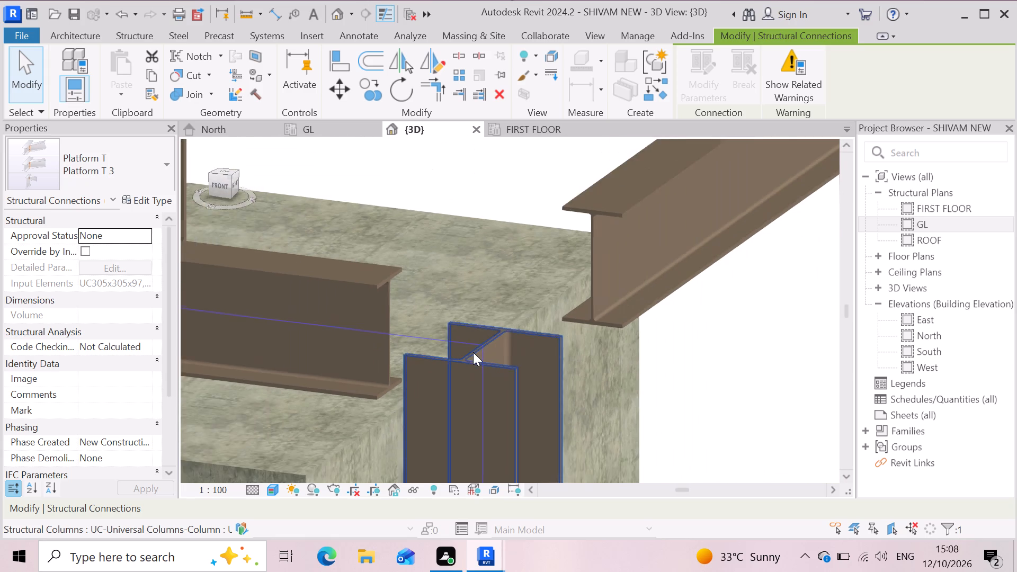
scroll(473, 352, "down", 9)
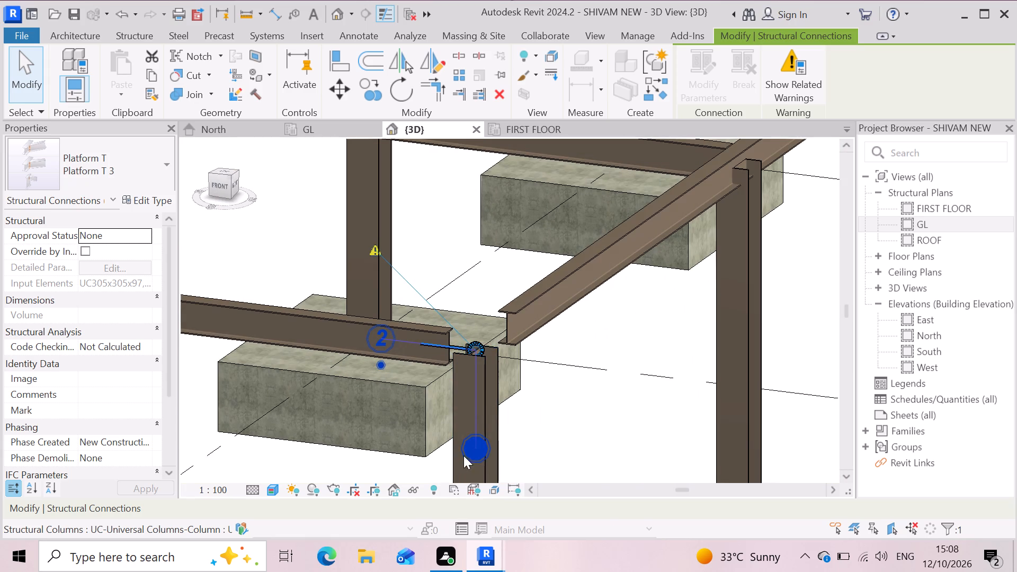
left_click(474, 450)
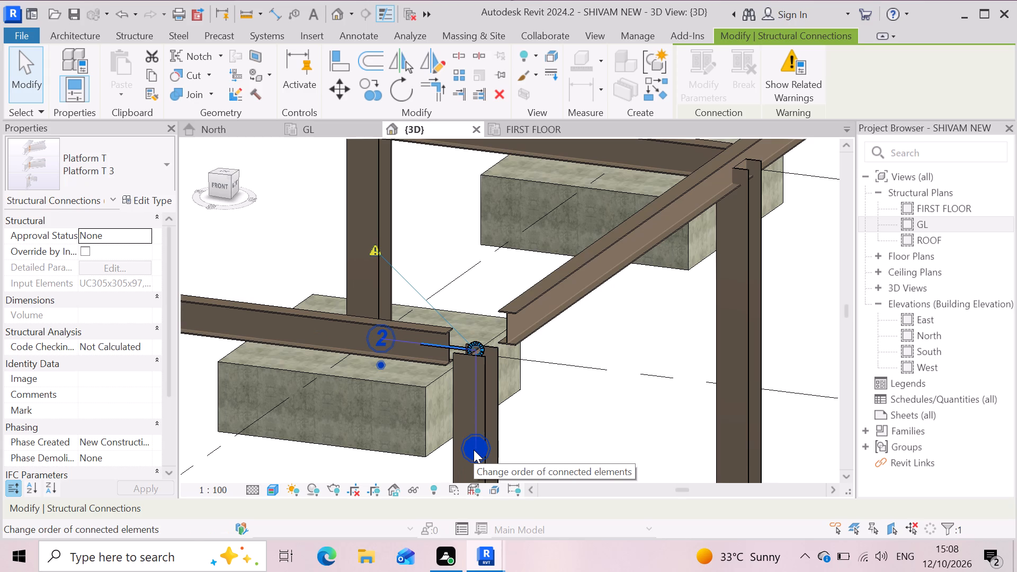
left_click(474, 450)
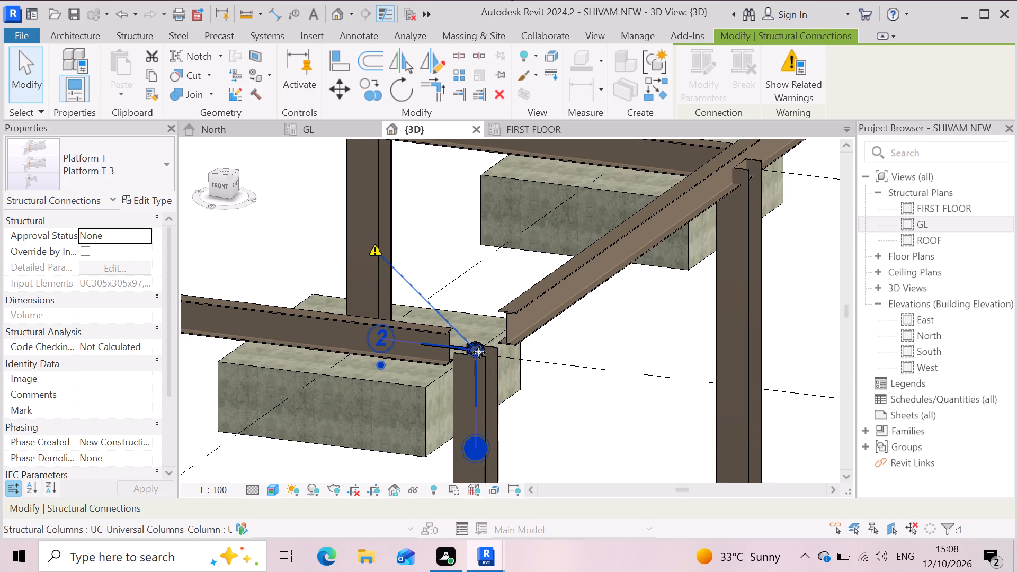
left_click(479, 352)
left_click_drag(479, 352, 413, 336)
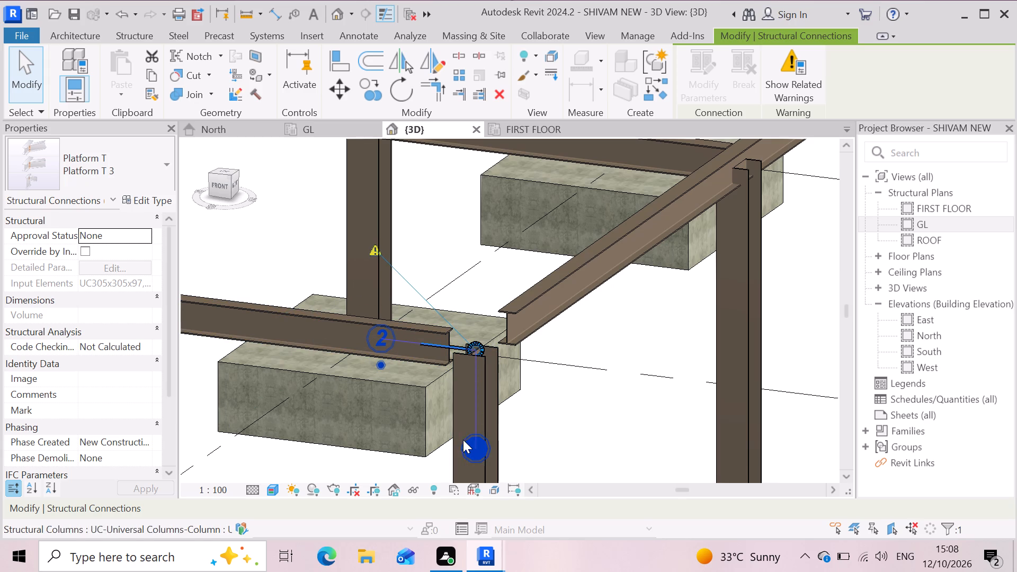
double_click(466, 441)
left_click_drag(467, 449, 461, 446)
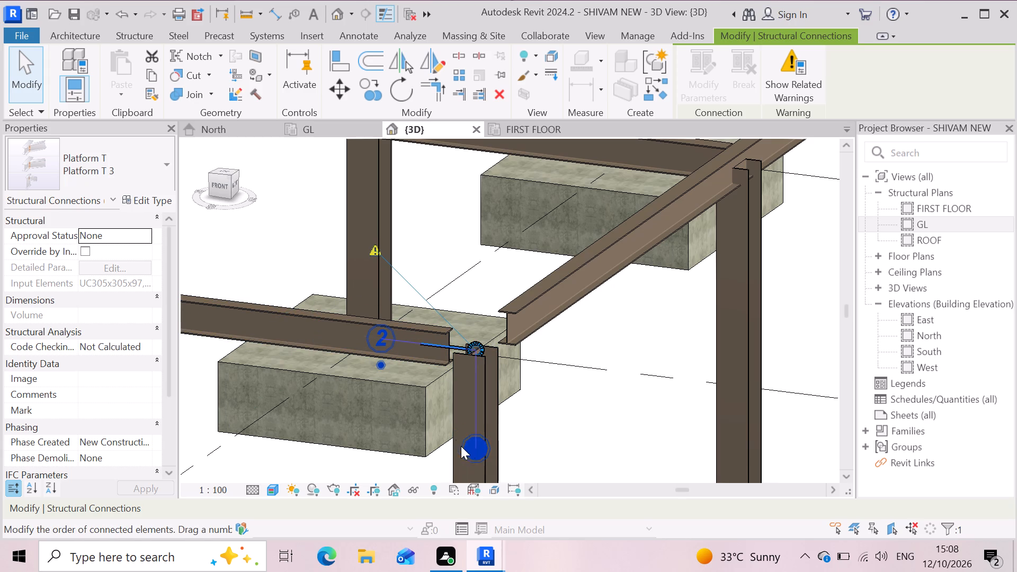
left_click_drag(461, 446, 413, 340)
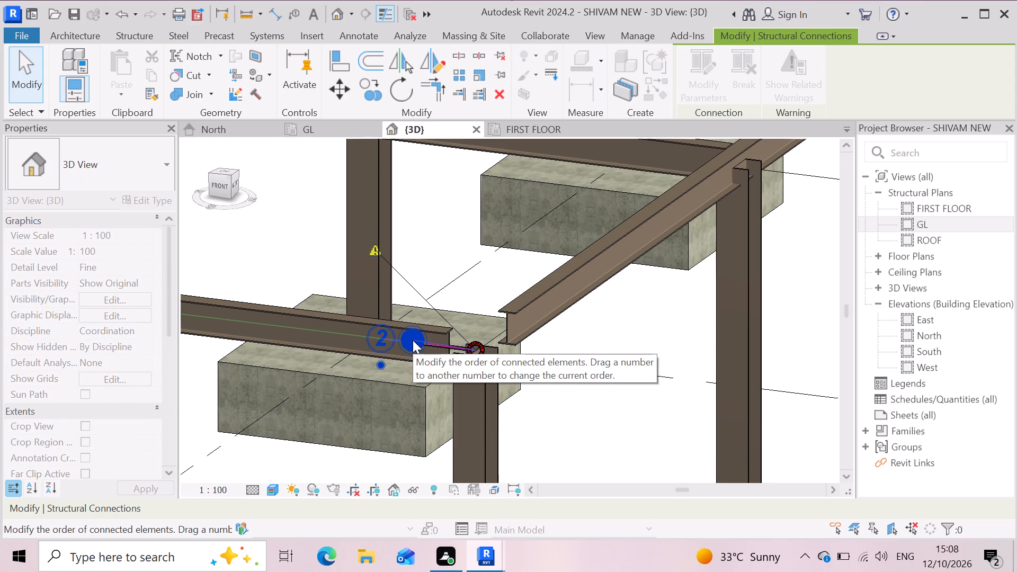
left_click_drag(413, 340, 414, 339)
left_click(414, 339)
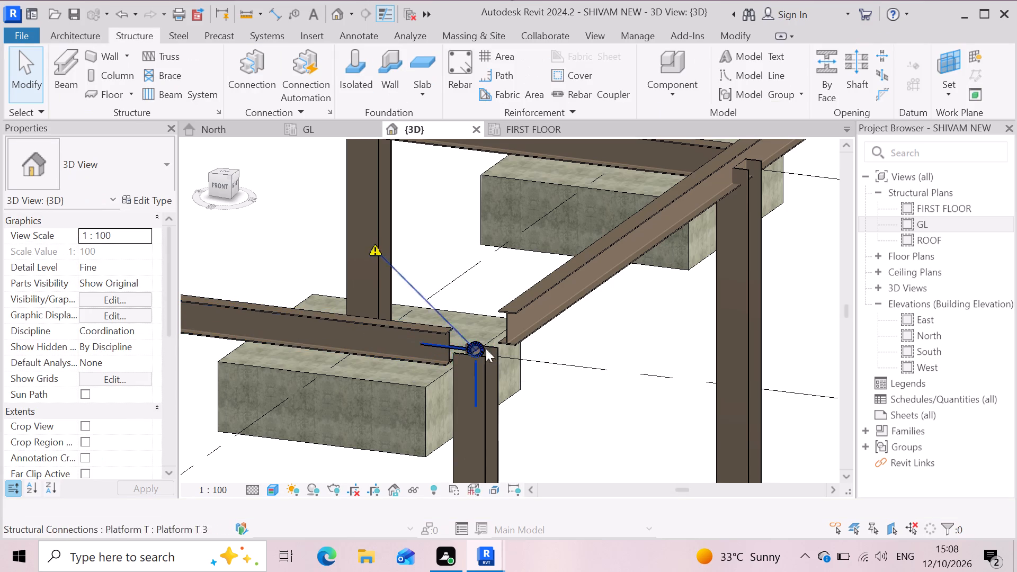
Try to open the Modify Parameters and Modify Ranges of applicability settings of the connection's Platform T 3 type.
left_click(471, 343)
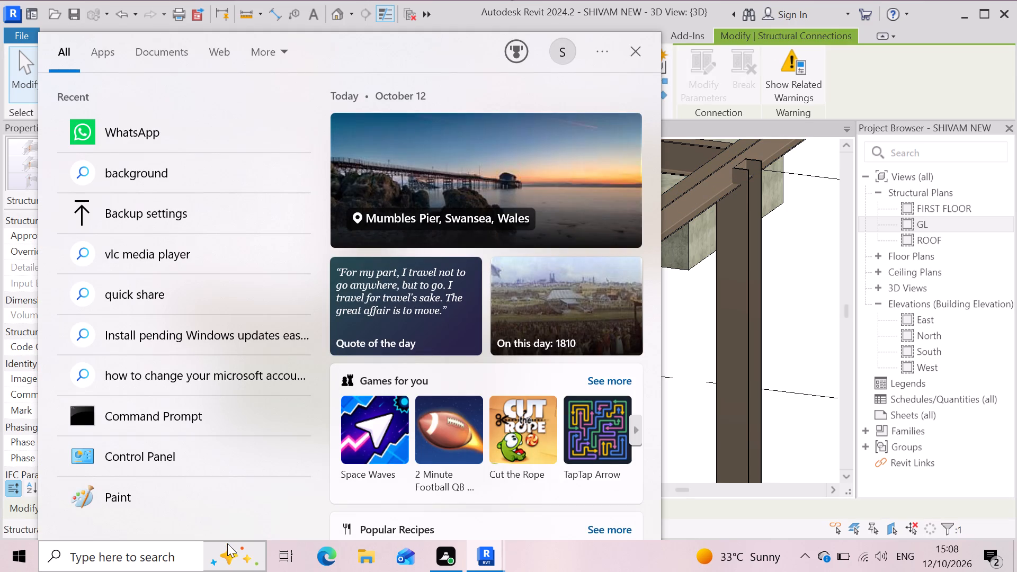
left_click(632, 55)
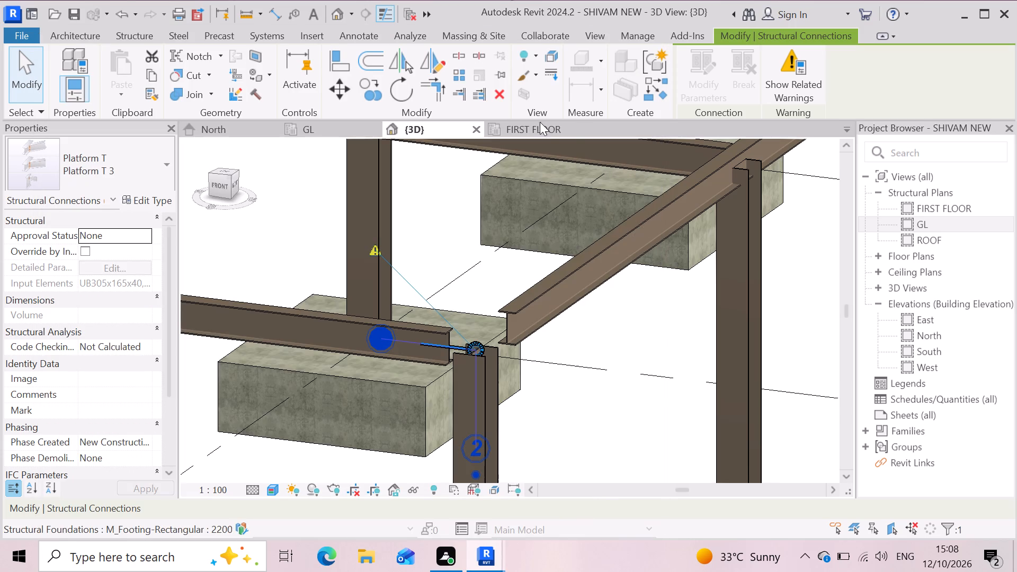
left_click(144, 200)
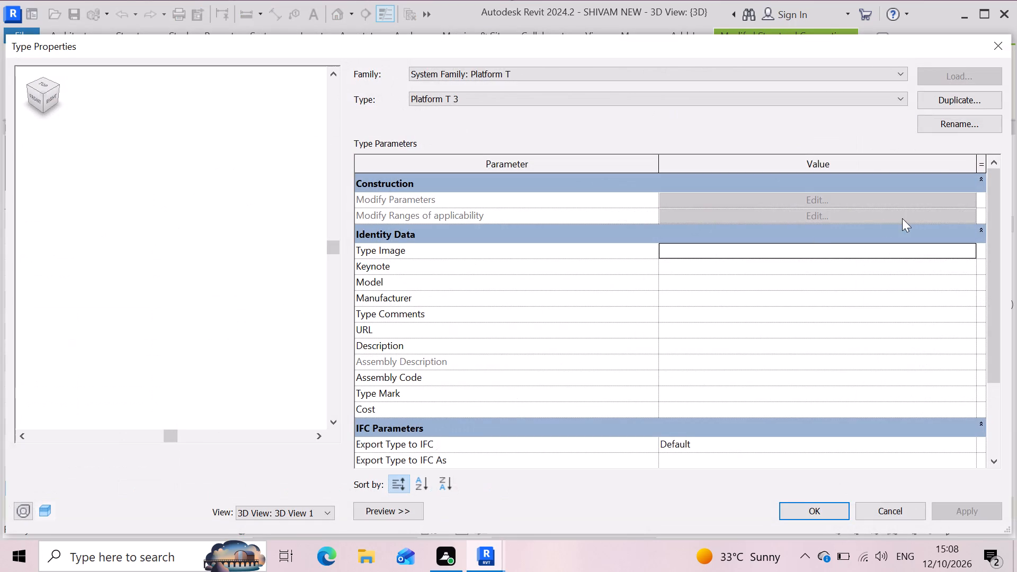
double_click(840, 204)
triple_click(824, 217)
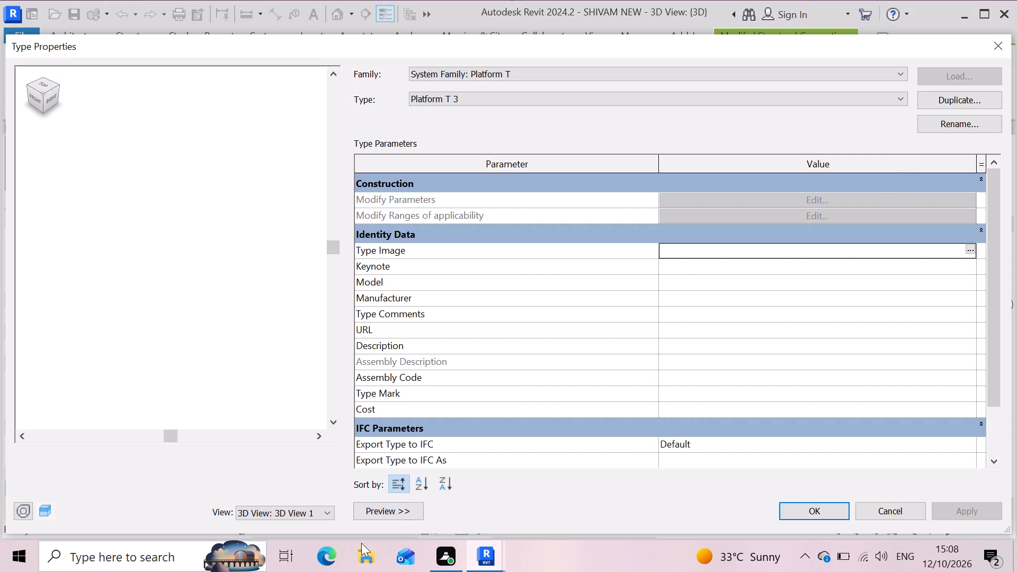
left_click(820, 517)
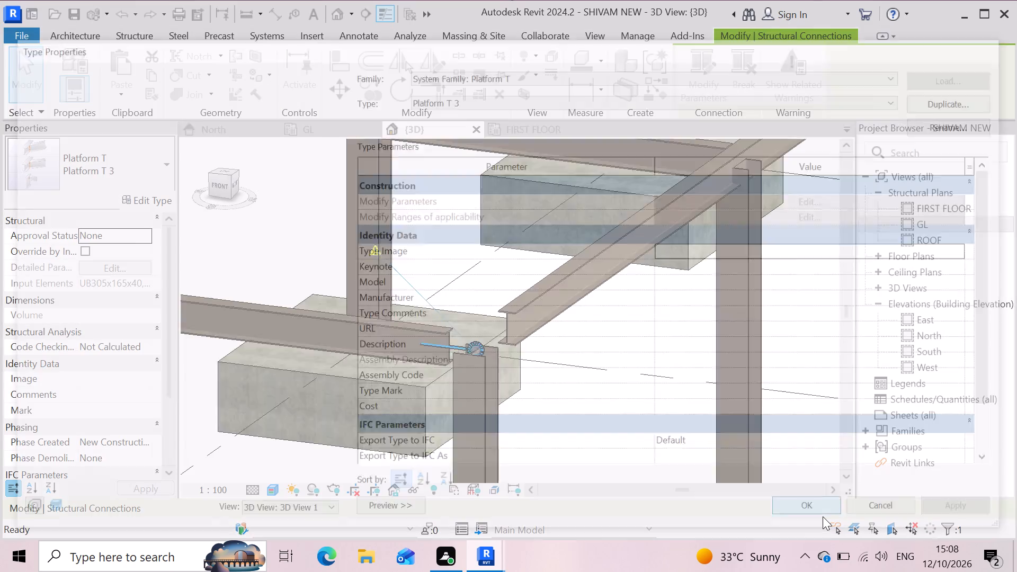
Inspect the corner connection at Fine detail in the Realistic style, and set the 3D view to Wireframe.
scroll(476, 406, "up", 2)
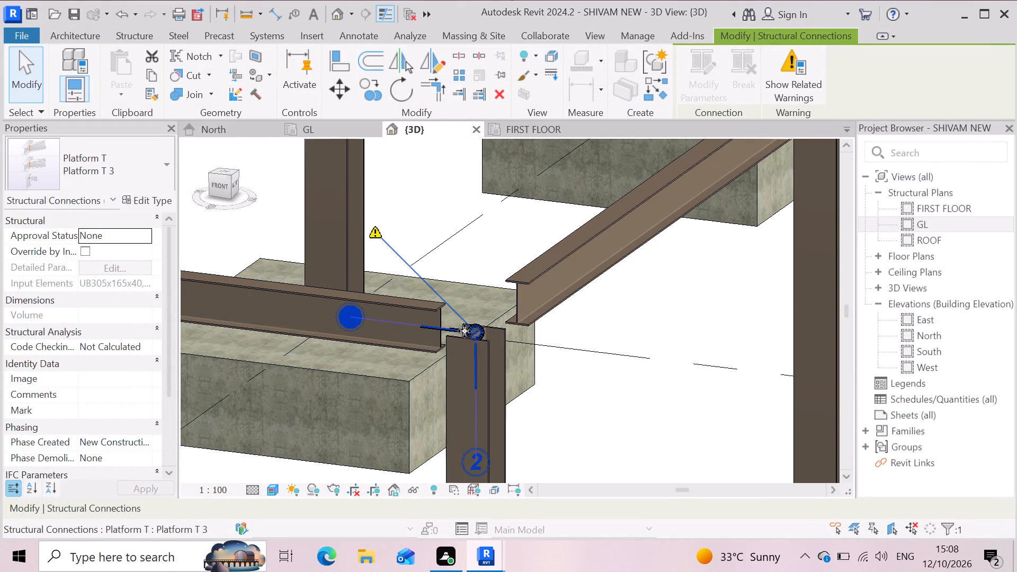
left_click(465, 331)
left_click(256, 487)
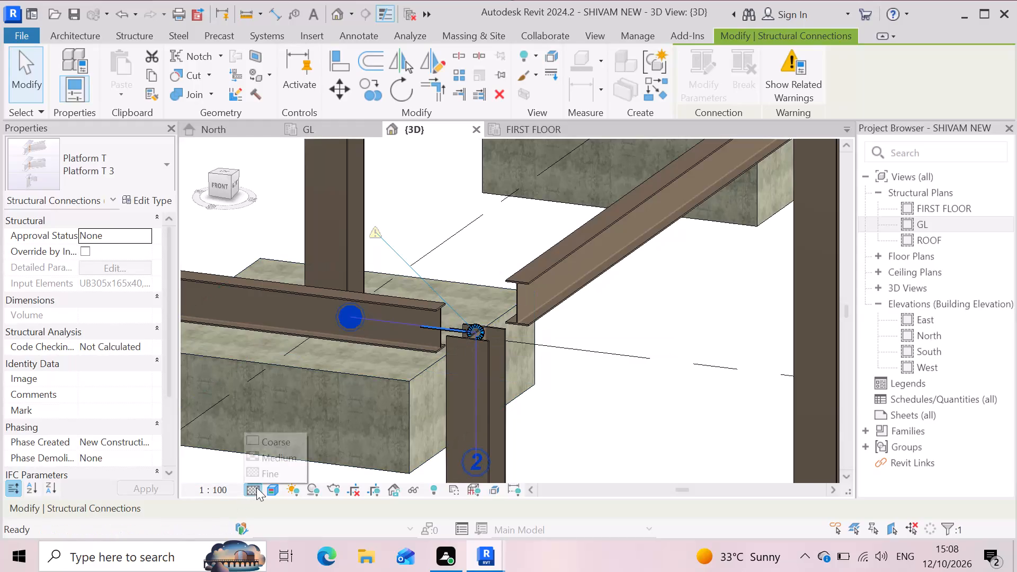
left_click(253, 476)
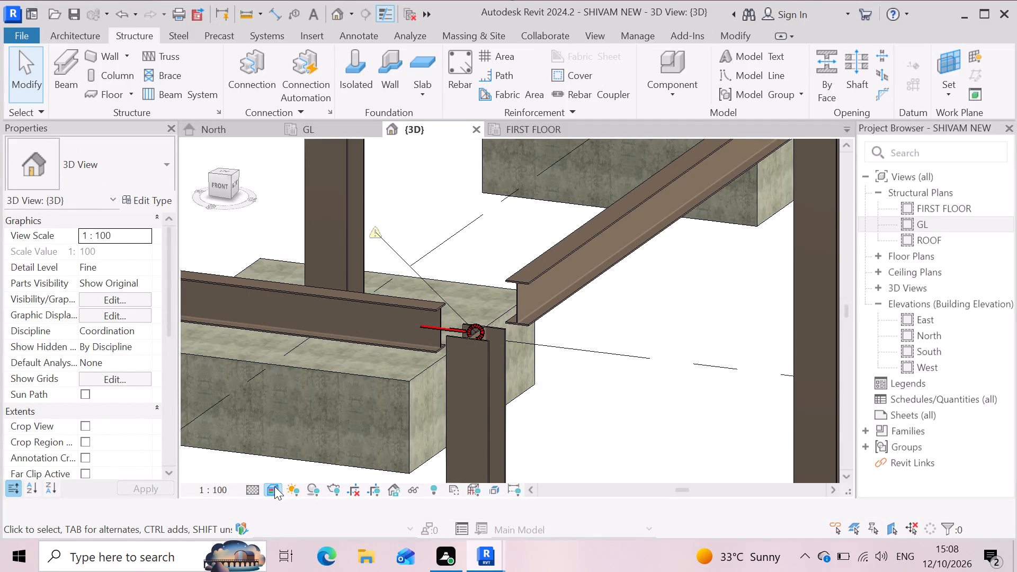
left_click(274, 486)
left_click(289, 472)
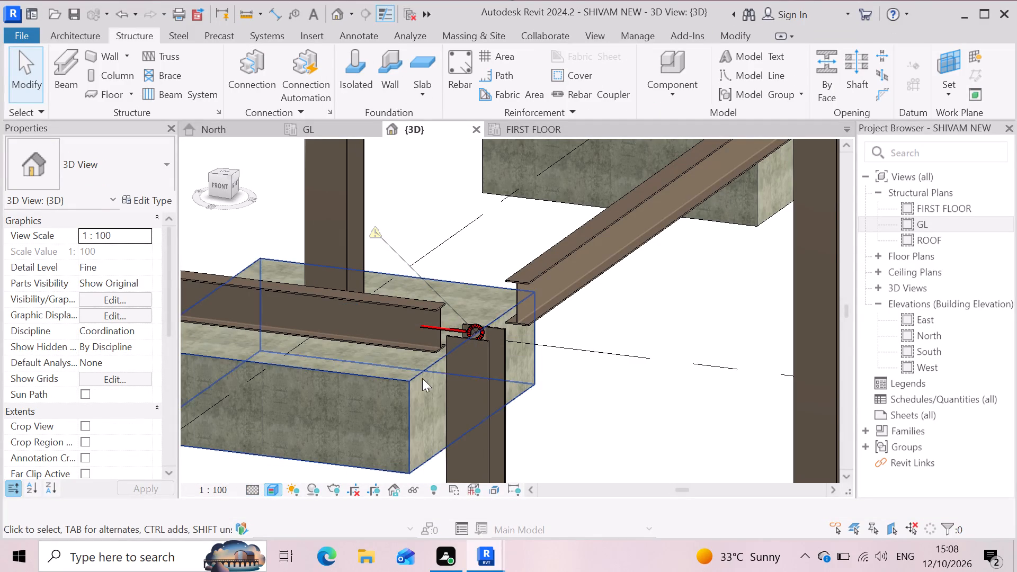
scroll(480, 330, "up", 10)
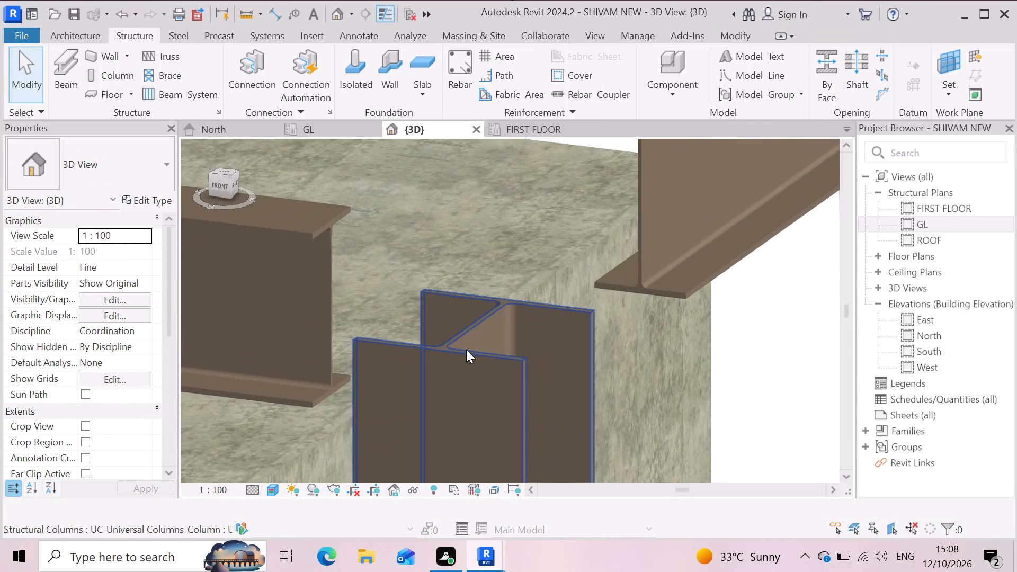
scroll(469, 347, "down", 7)
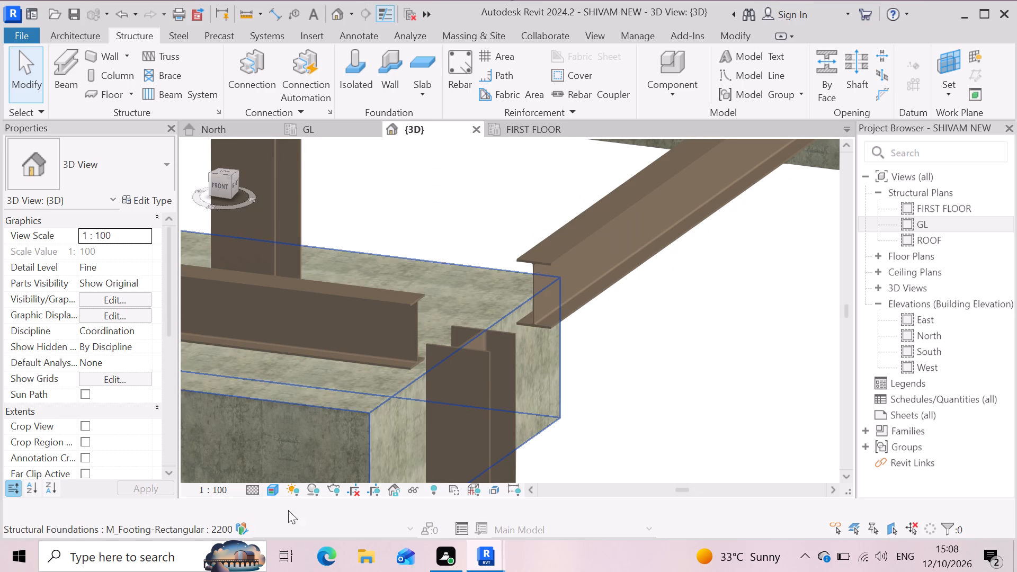
left_click(270, 491)
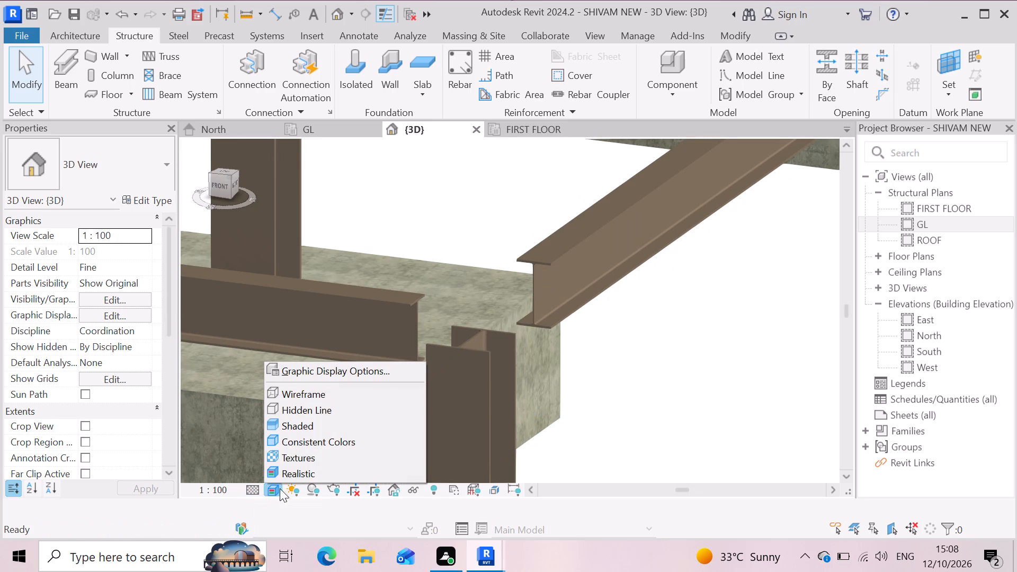
left_click(317, 401)
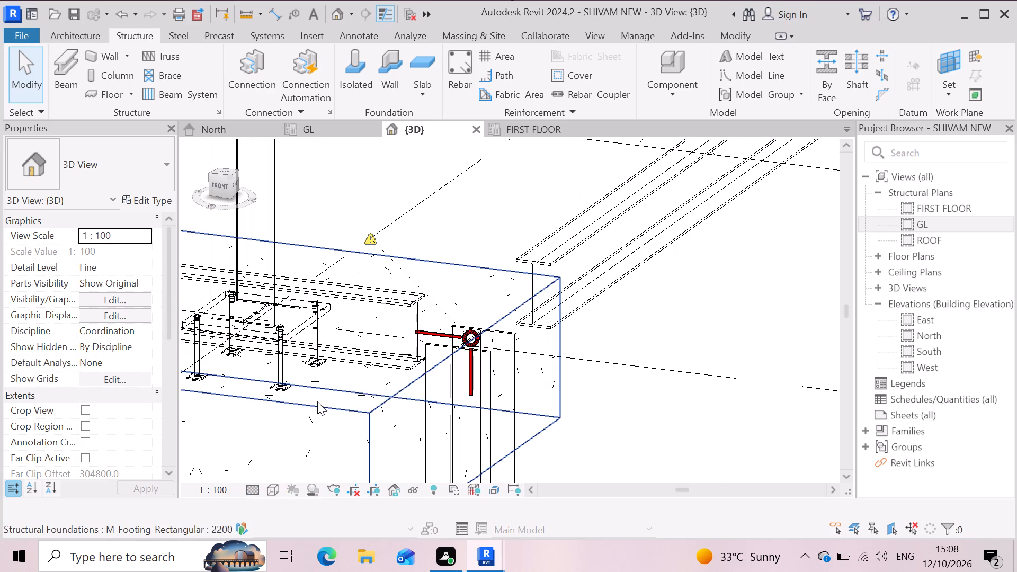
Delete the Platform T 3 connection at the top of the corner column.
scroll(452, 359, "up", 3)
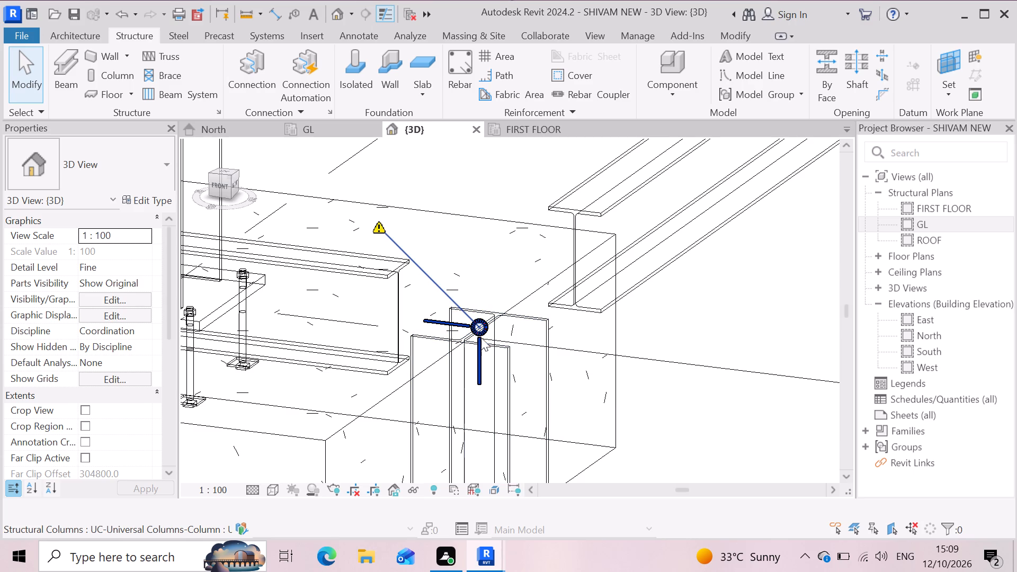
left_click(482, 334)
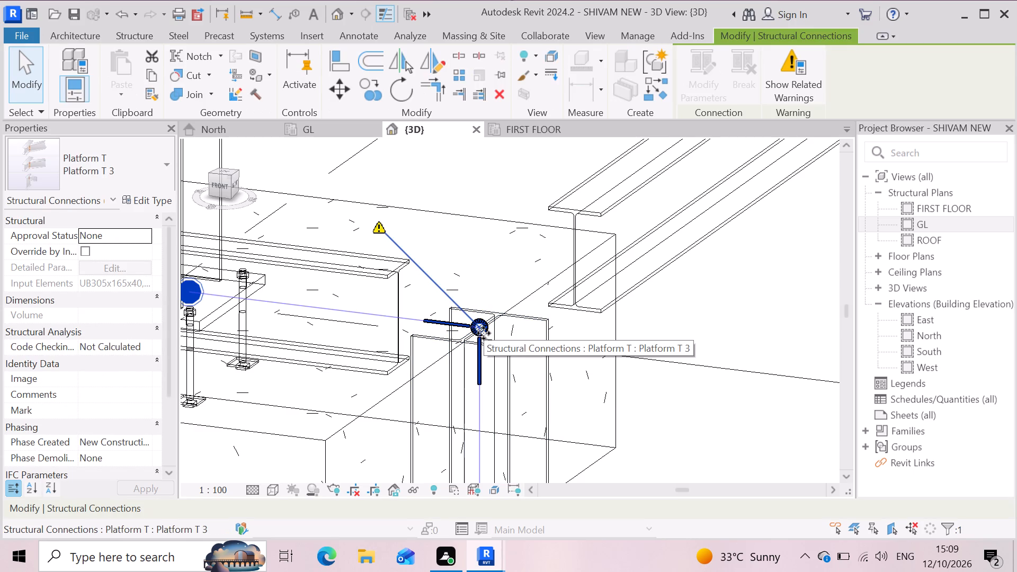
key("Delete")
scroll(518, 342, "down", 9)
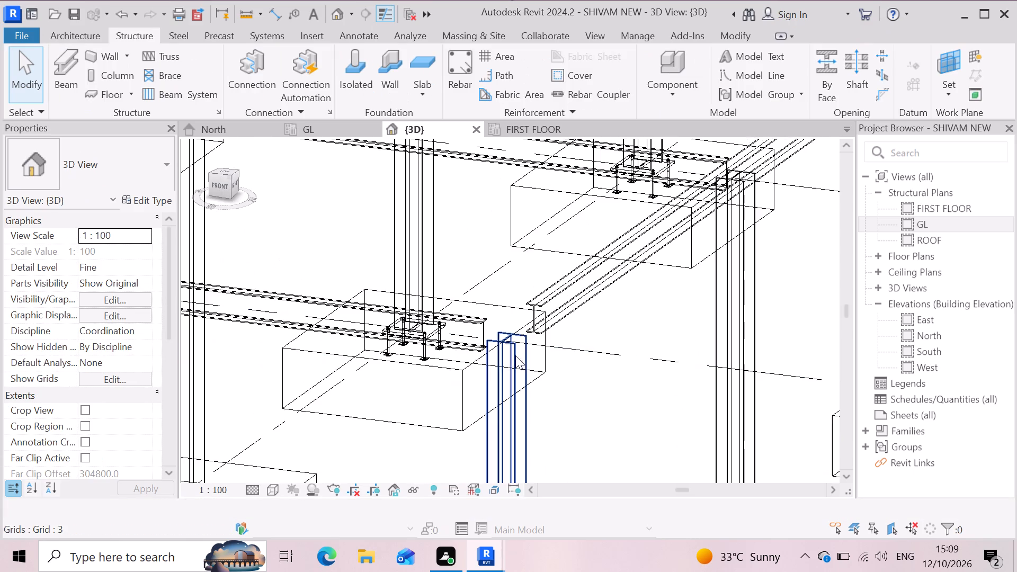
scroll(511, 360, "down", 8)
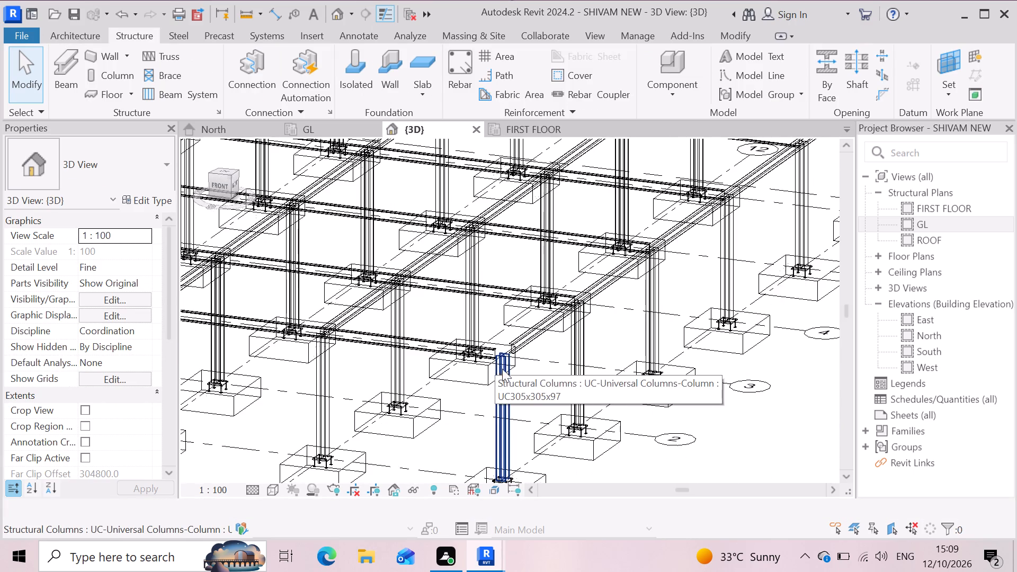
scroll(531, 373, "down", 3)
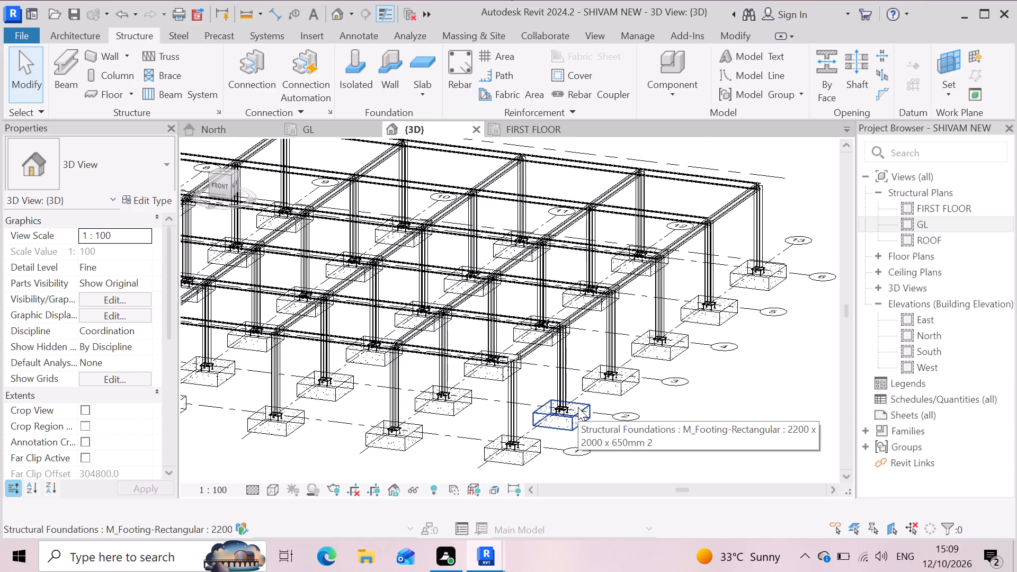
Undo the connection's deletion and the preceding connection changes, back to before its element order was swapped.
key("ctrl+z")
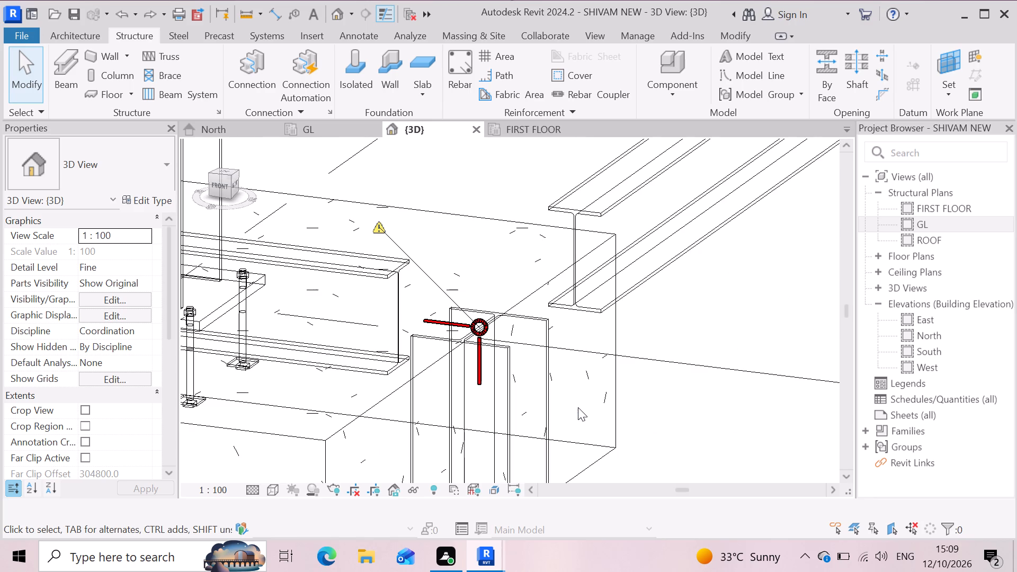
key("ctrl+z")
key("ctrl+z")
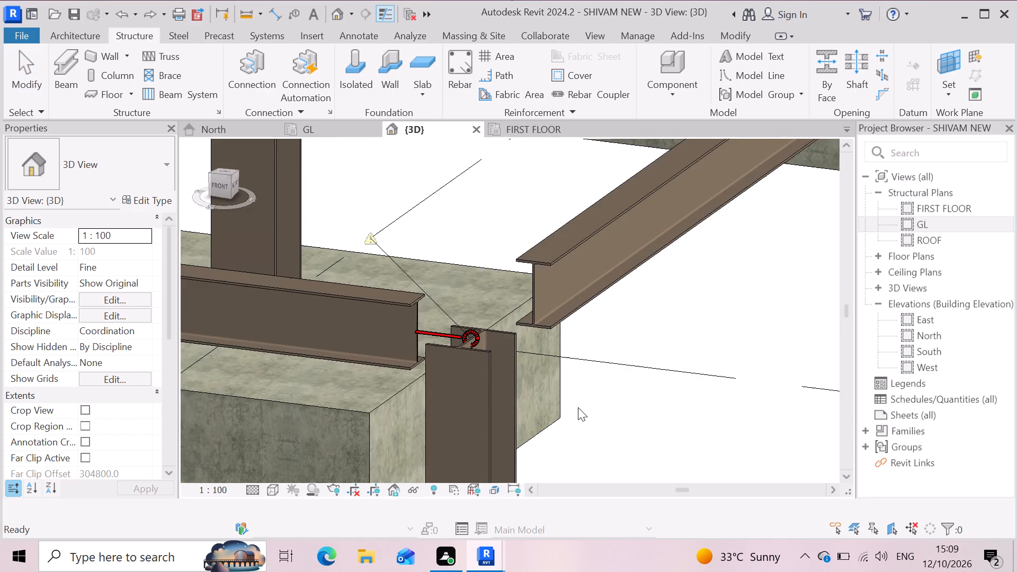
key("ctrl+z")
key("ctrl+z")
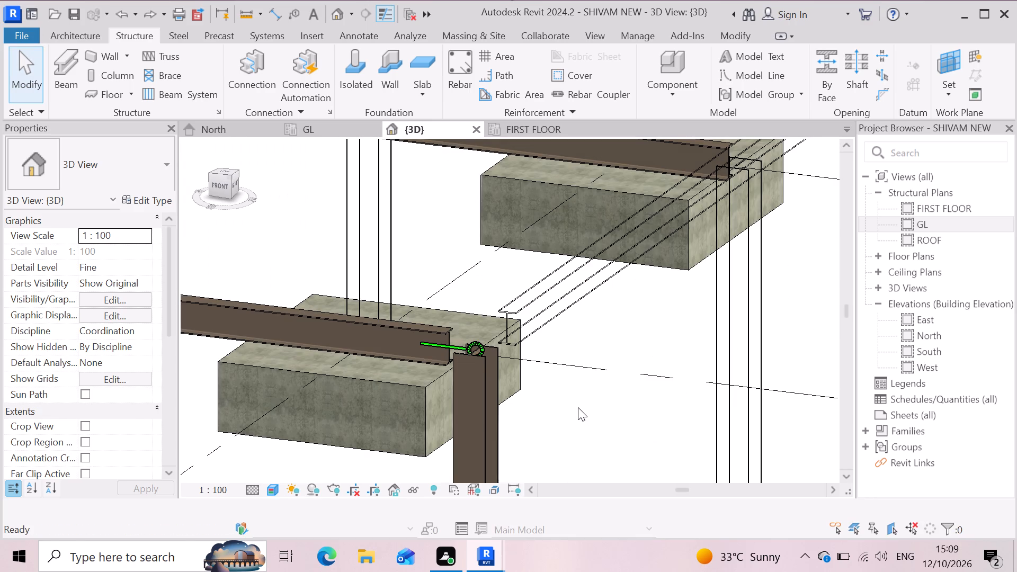
Set the 3D view to Fine detail level and the Realistic visual style.
left_click(570, 287)
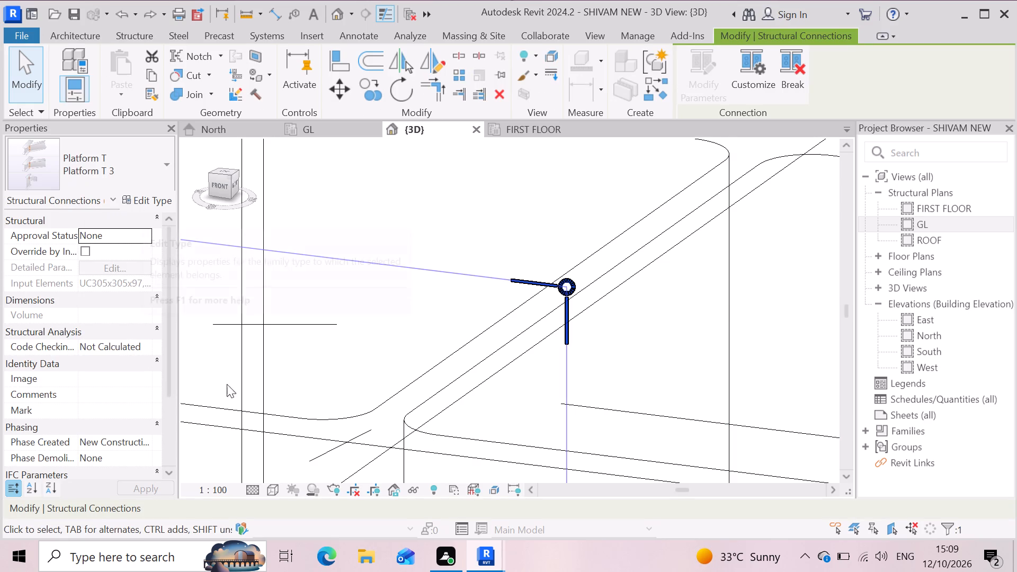
left_click(252, 493)
left_click(257, 475)
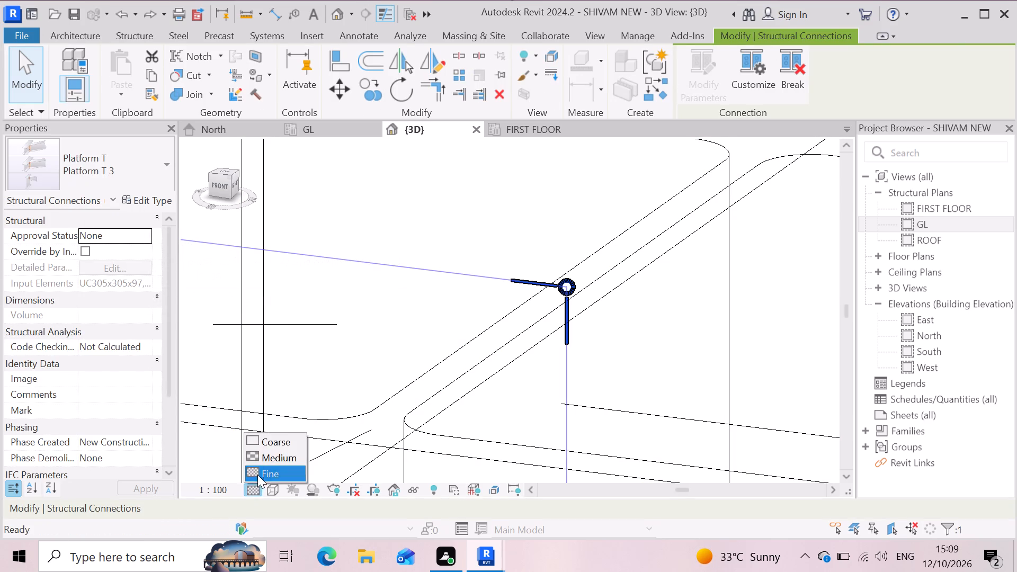
left_click(274, 485)
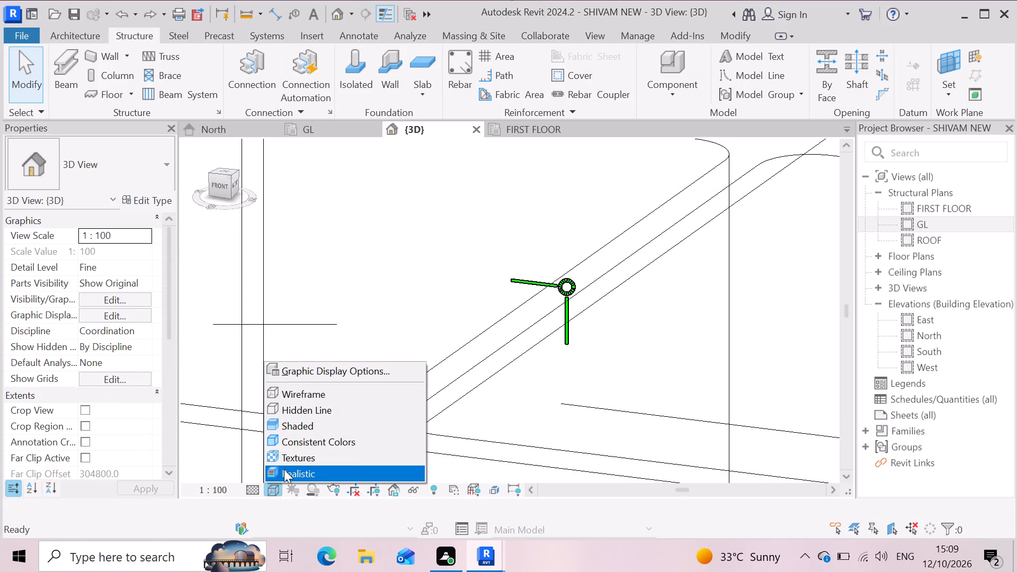
left_click(284, 469)
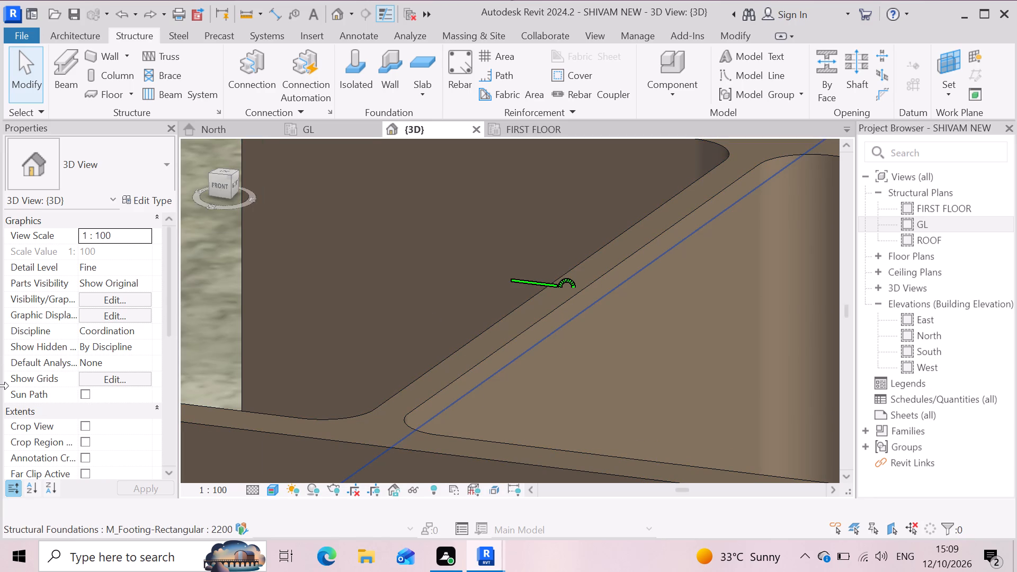
Try to view the Modify Parameters settings of the corner connection's Platform T 3 type.
left_click(563, 285)
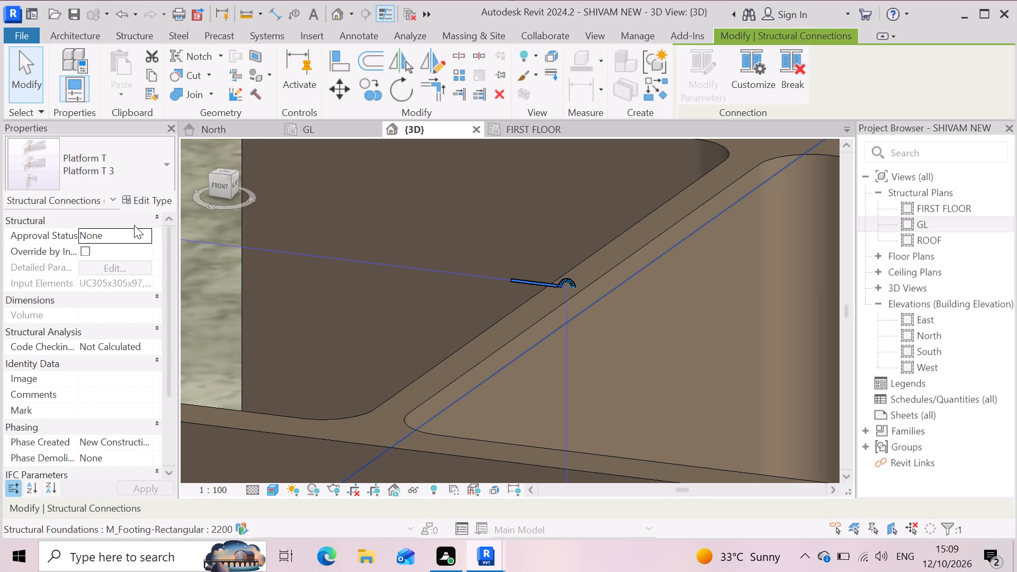
left_click(165, 199)
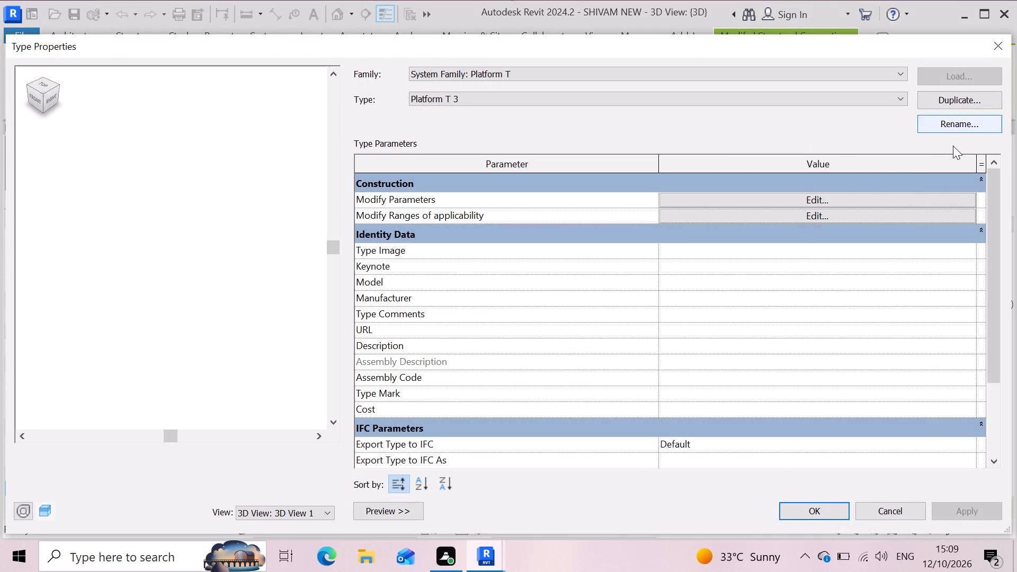
left_click(837, 200)
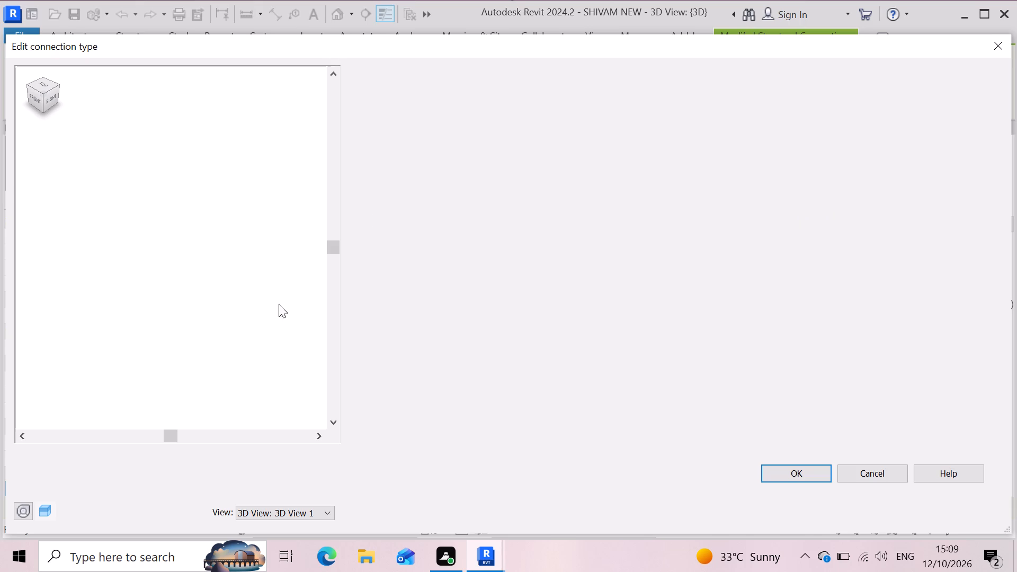
left_click(48, 87)
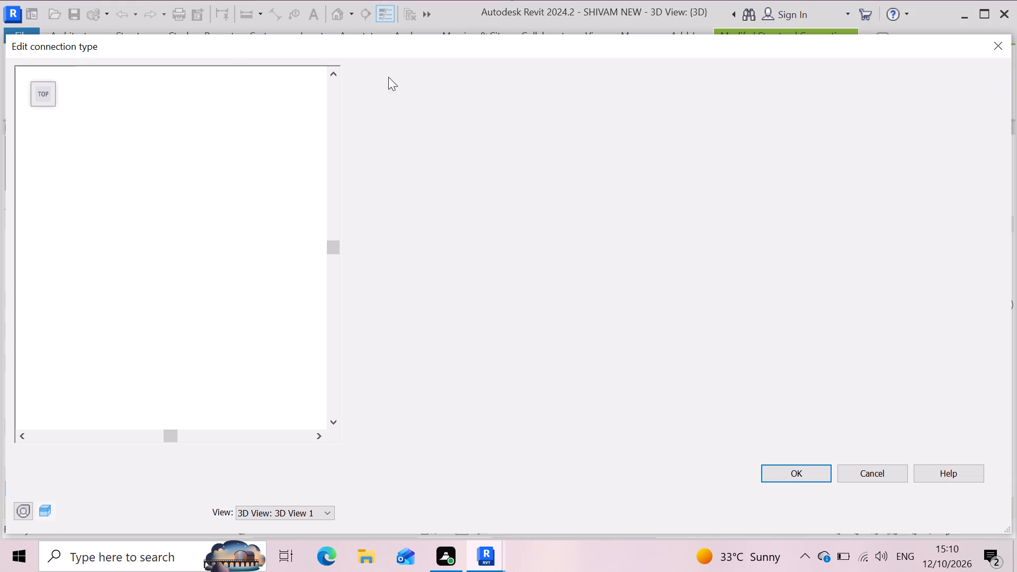
left_click(996, 47)
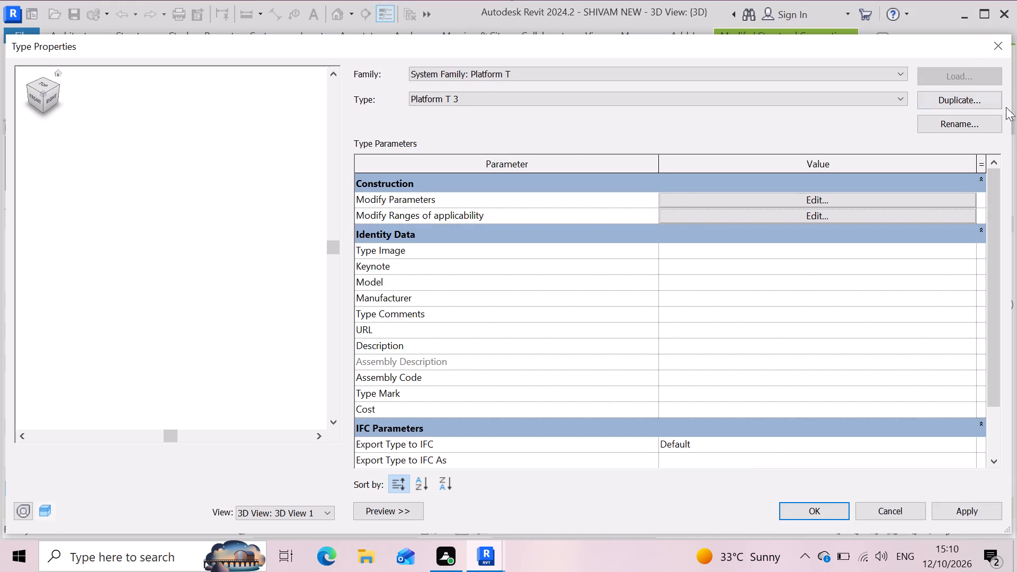
Try to view the Modify Ranges of applicability settings of type Platform T 2, and leave the type properties without applying.
left_click(862, 103)
left_click(656, 119)
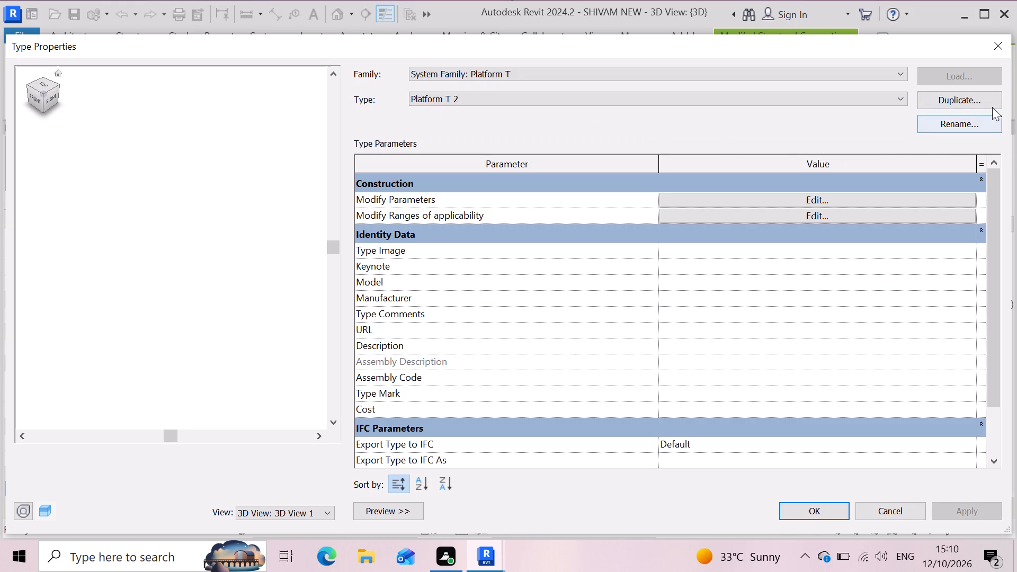
left_click(868, 215)
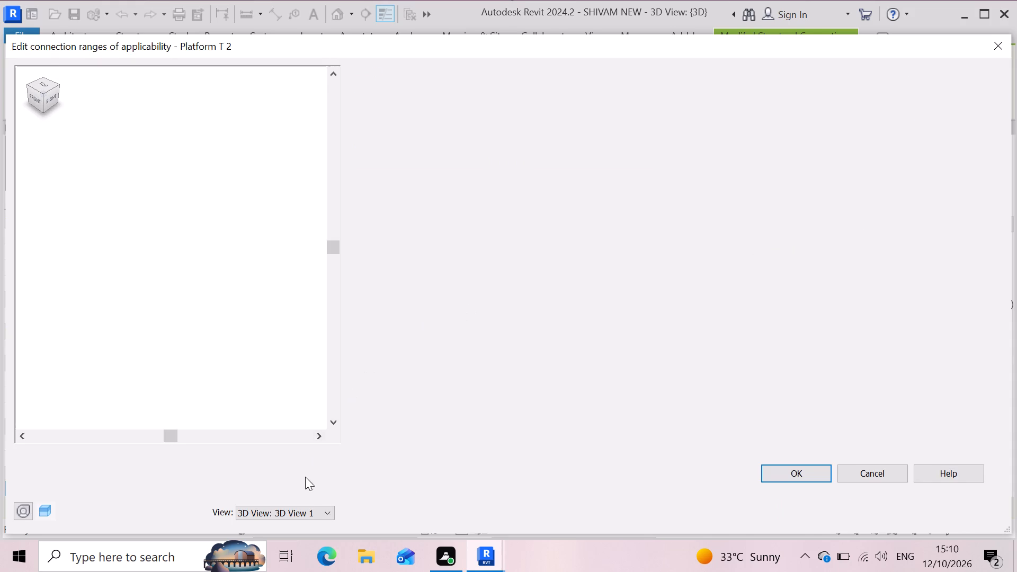
left_click(321, 512)
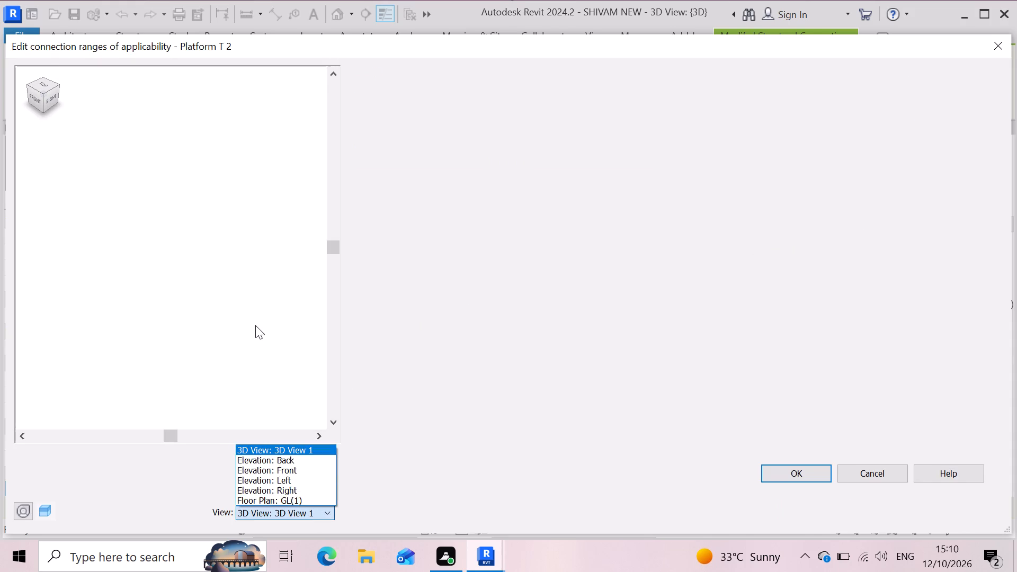
left_click(255, 325)
left_click(996, 49)
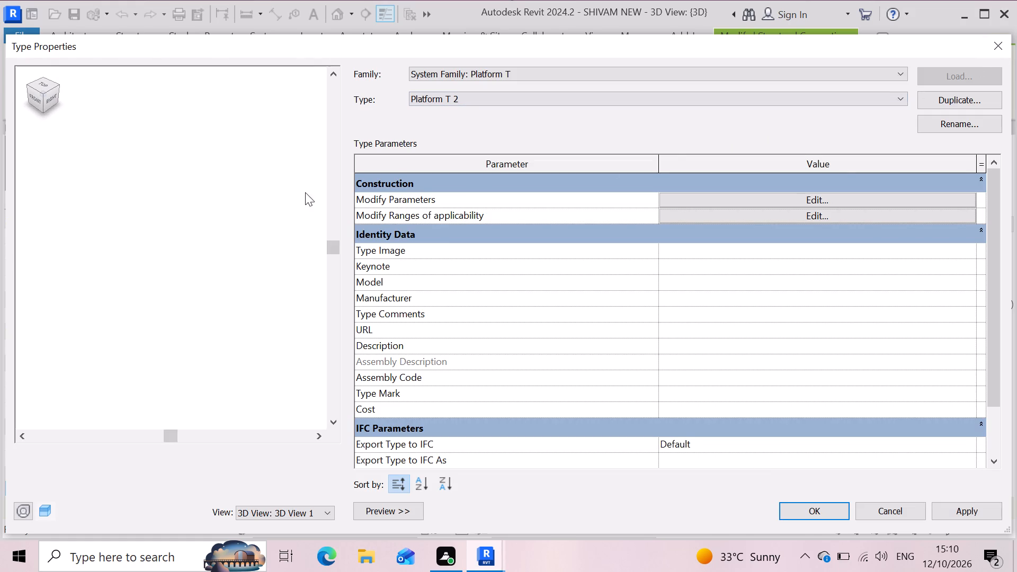
left_click(998, 49)
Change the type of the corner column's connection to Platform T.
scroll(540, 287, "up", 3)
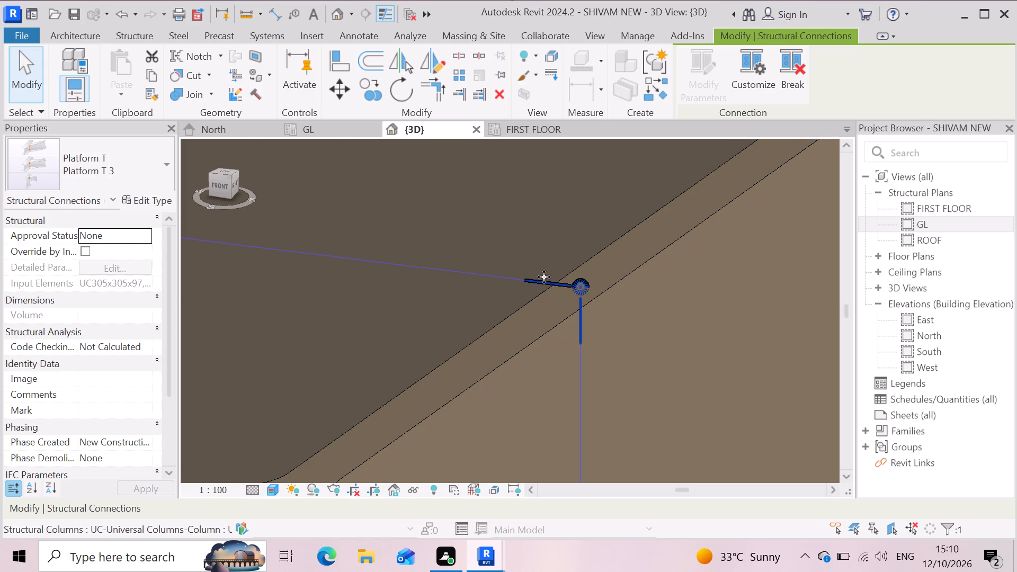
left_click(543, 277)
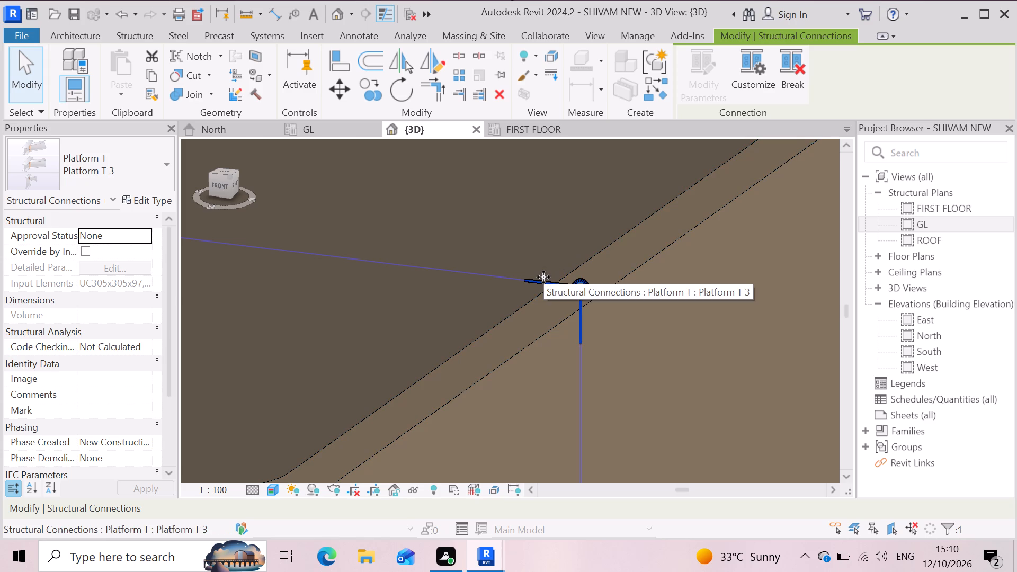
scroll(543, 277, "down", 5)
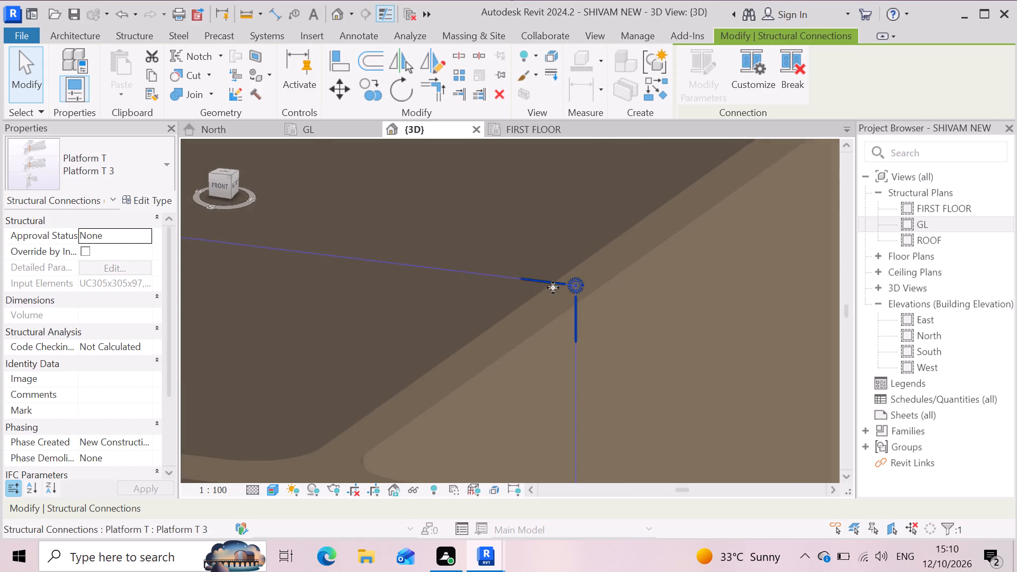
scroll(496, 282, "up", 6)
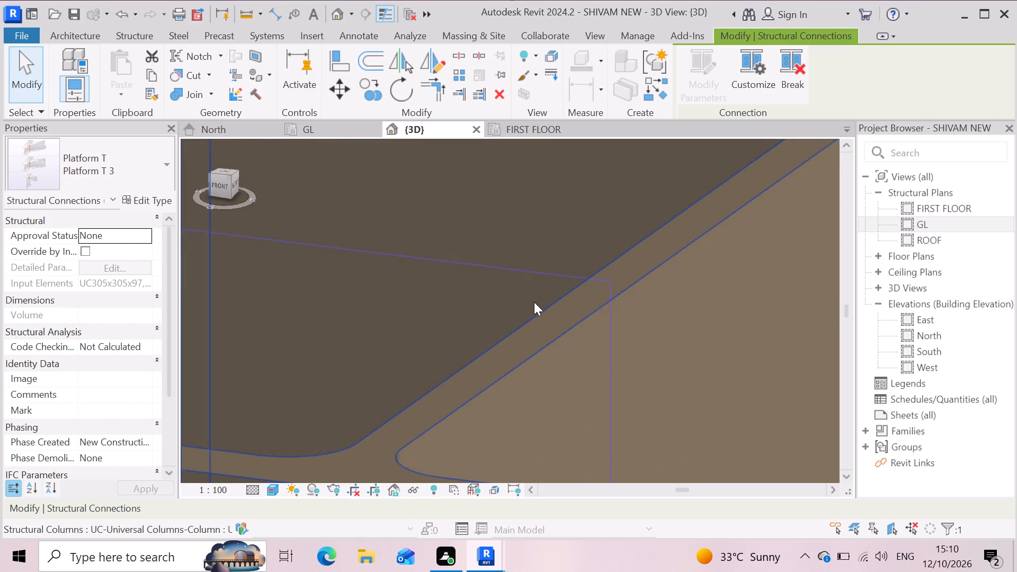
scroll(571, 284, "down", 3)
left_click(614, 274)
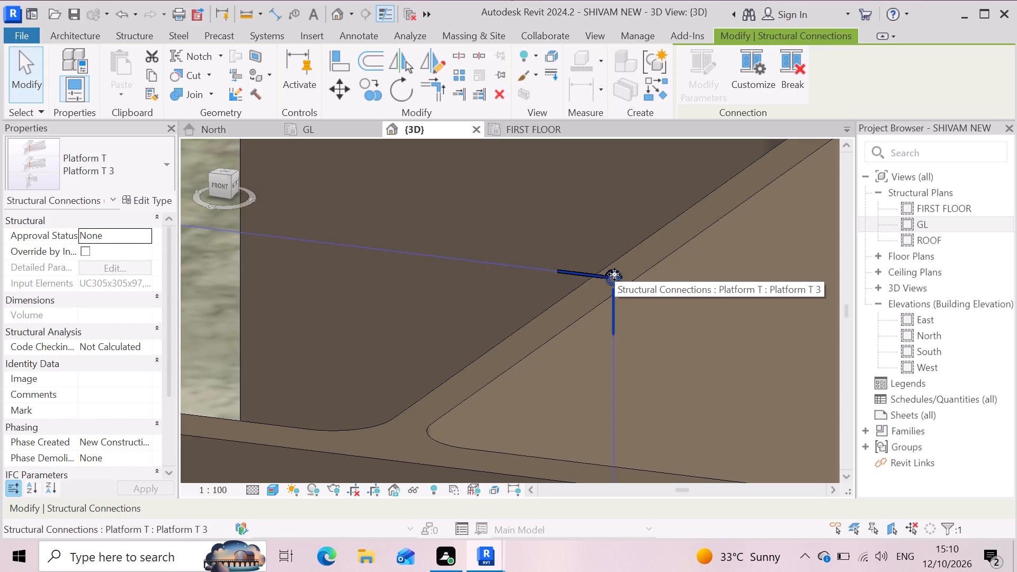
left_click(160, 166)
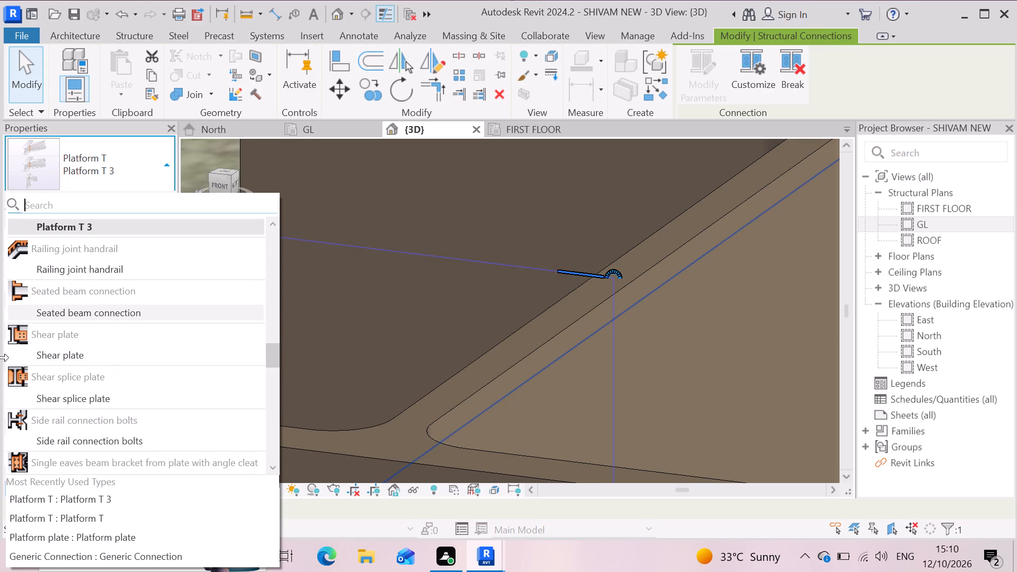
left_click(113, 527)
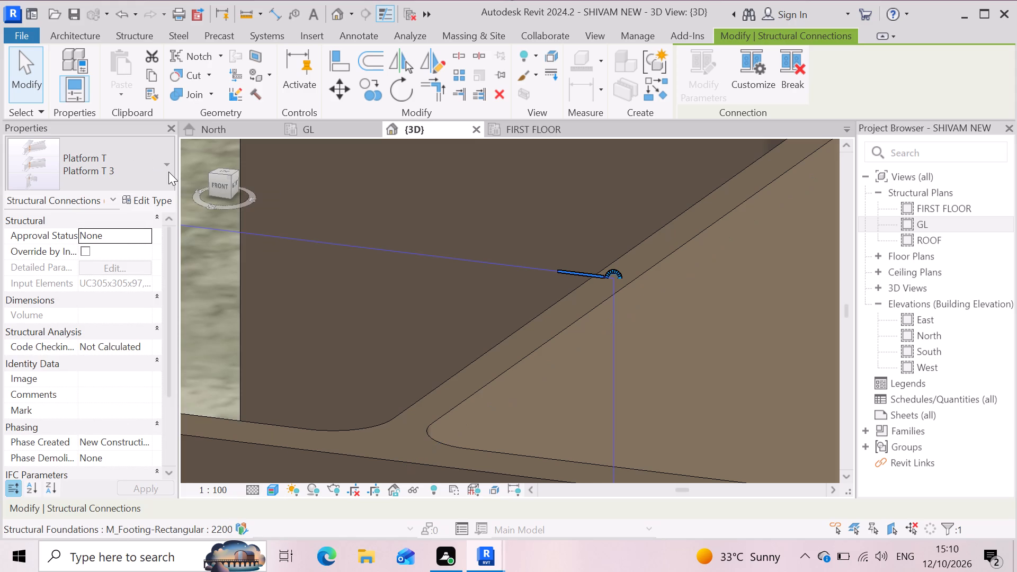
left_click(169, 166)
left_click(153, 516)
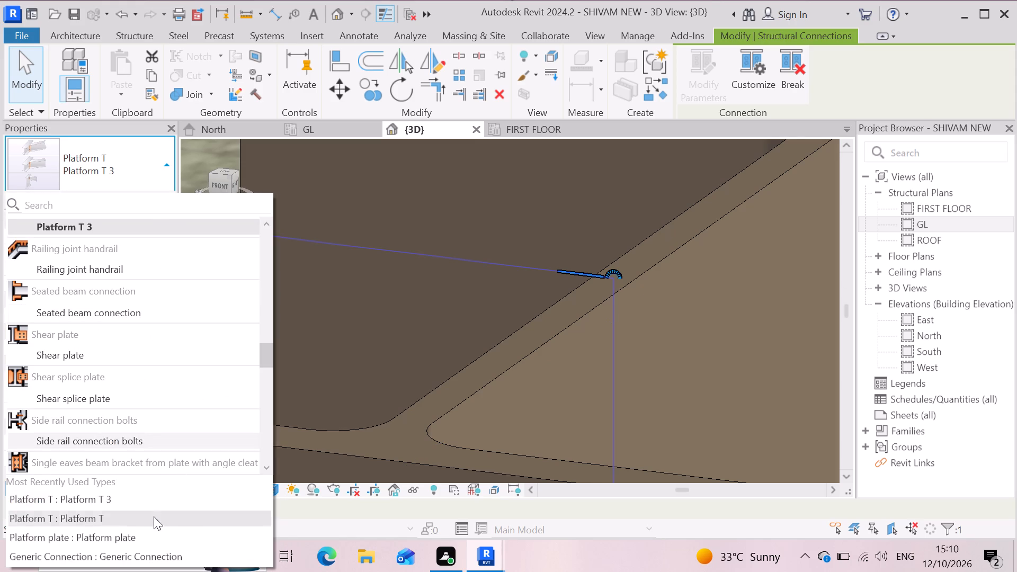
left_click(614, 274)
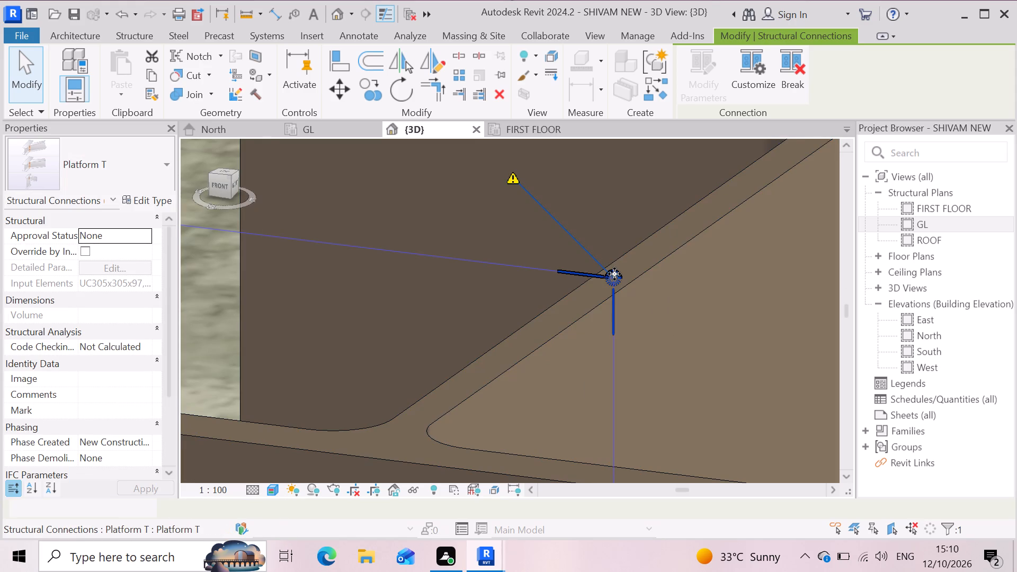
Delete the Platform T connection at the top of the corner column.
scroll(525, 322, "down", 2)
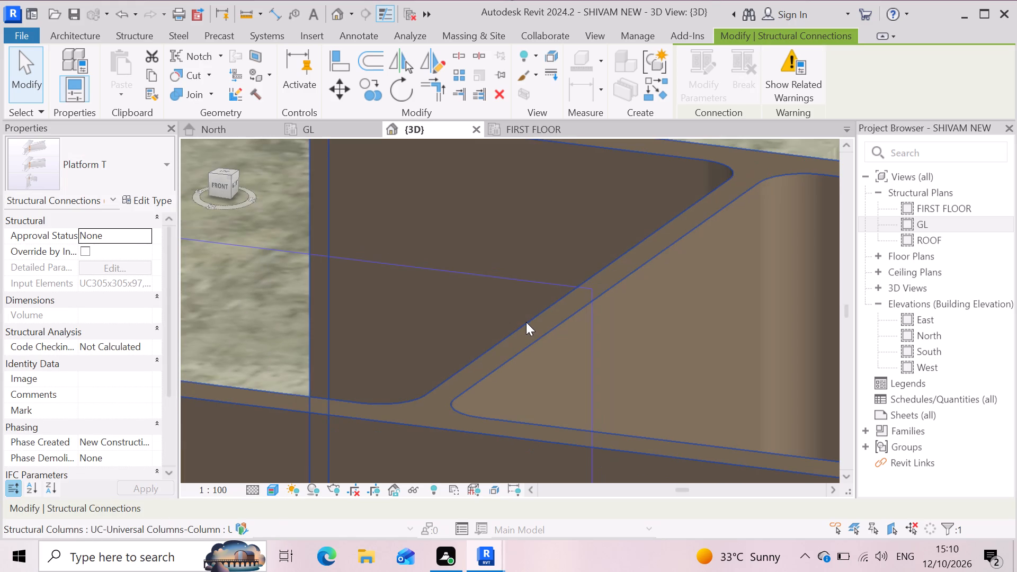
scroll(525, 315, "down", 1)
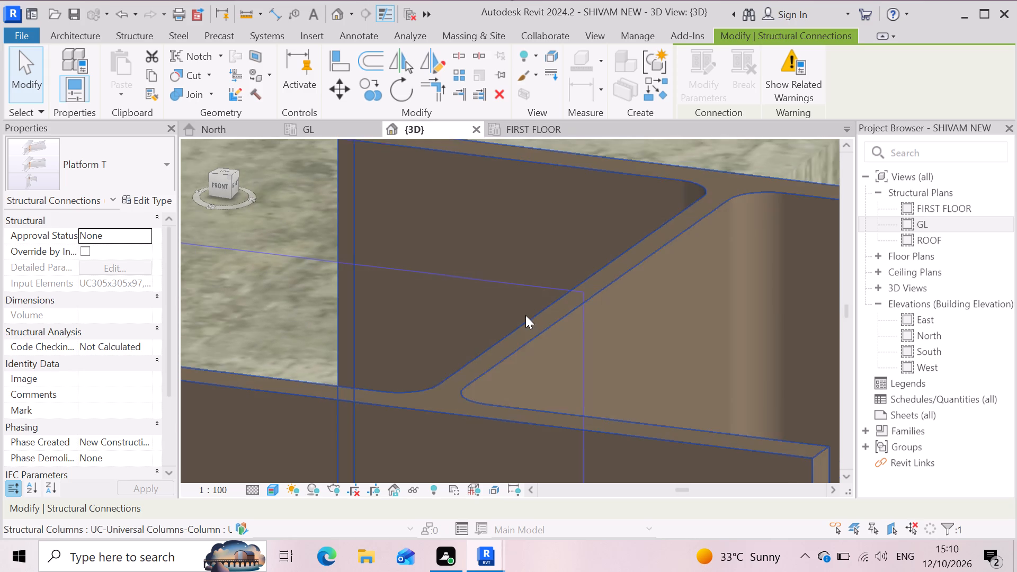
scroll(525, 315, "down", 4)
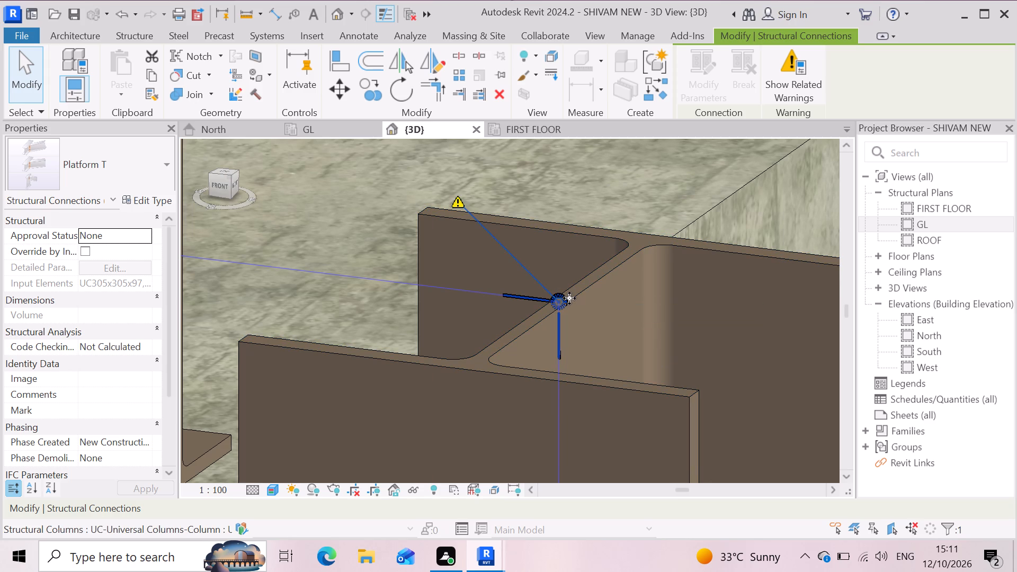
left_click(569, 298)
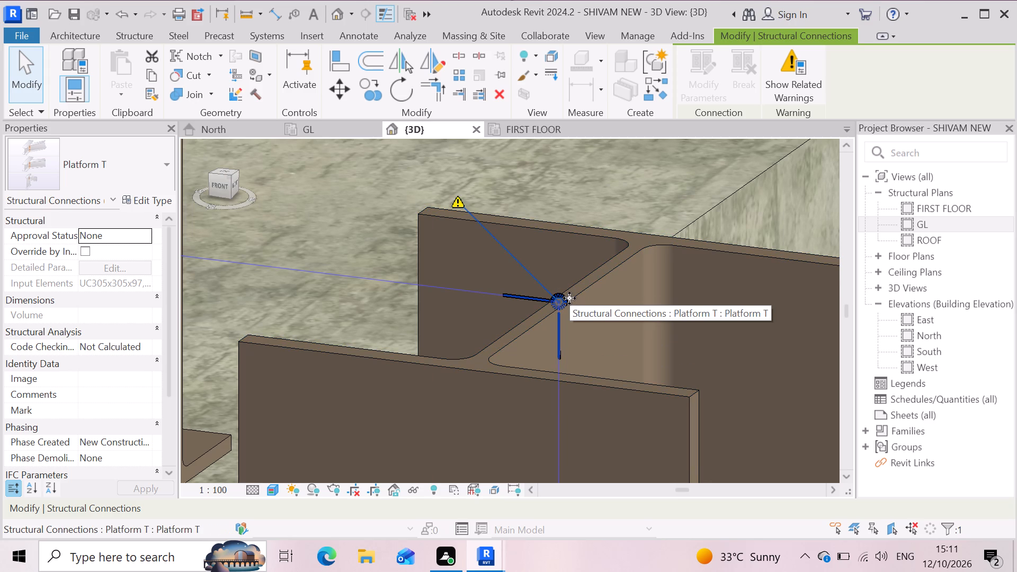
key("Delete")
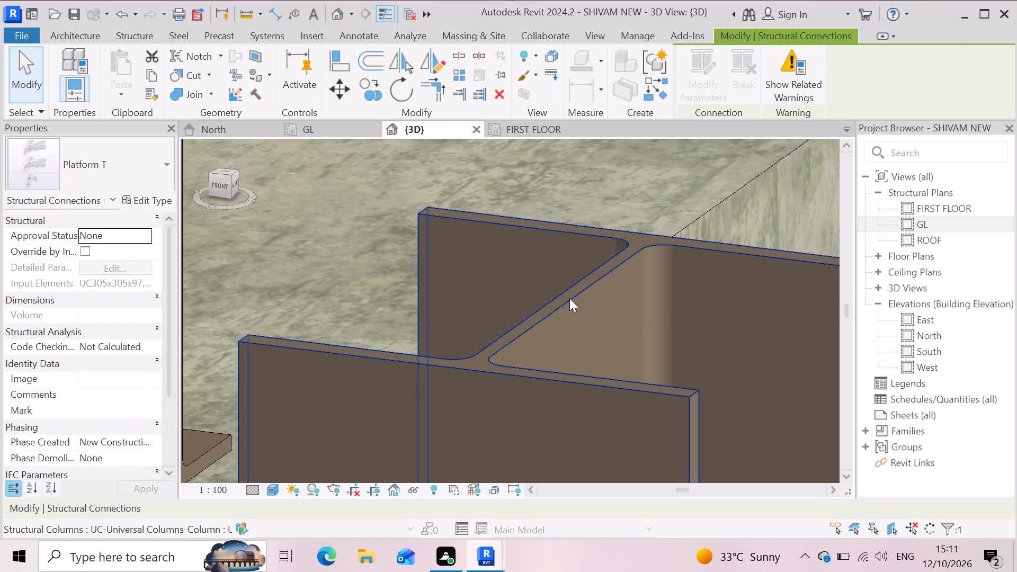
Add a generic structural connection between the corner column and the UB305x165x40 beam that faces the column's web.
scroll(516, 352, "down", 7)
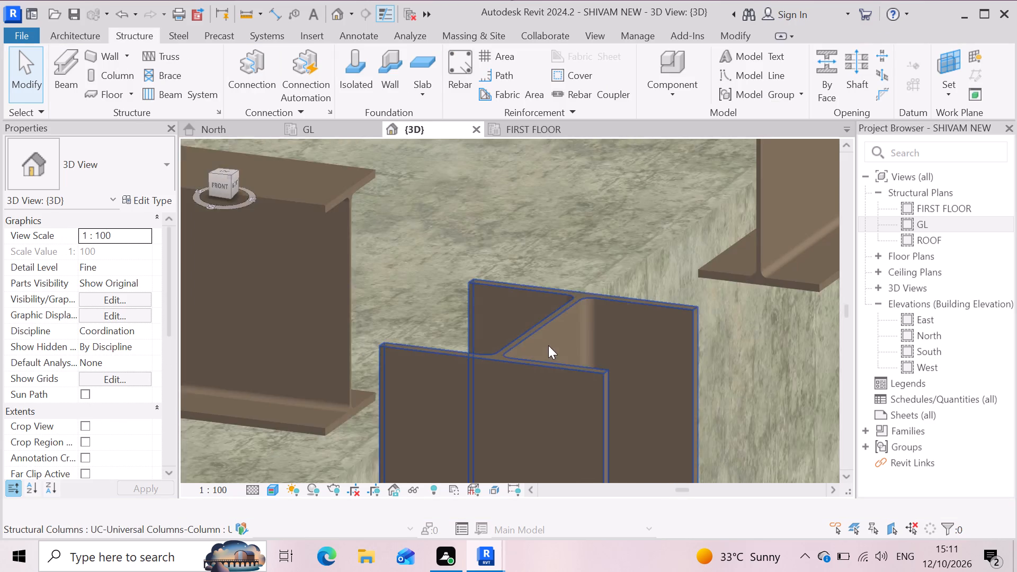
scroll(548, 345, "down", 6)
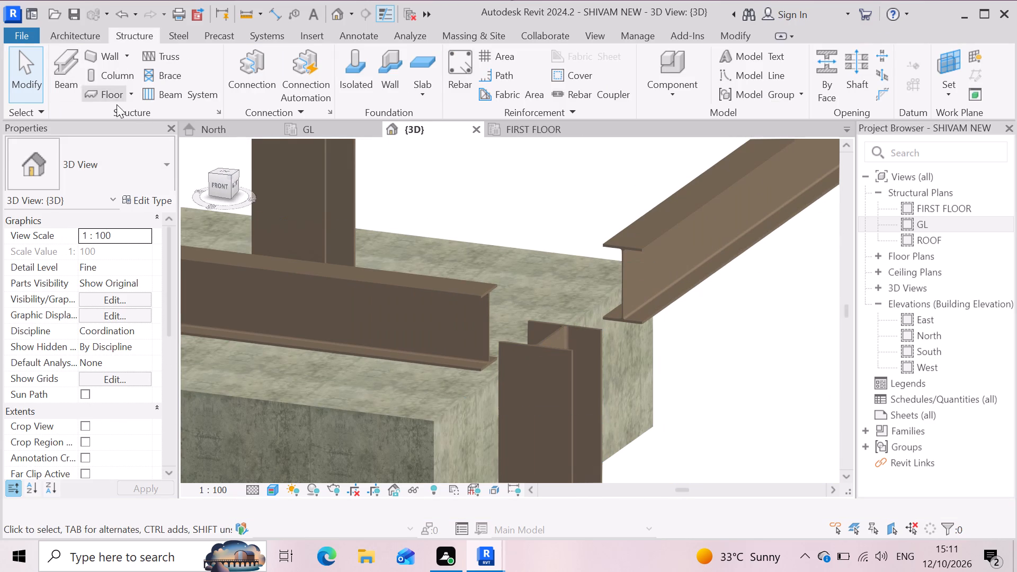
left_click(560, 369)
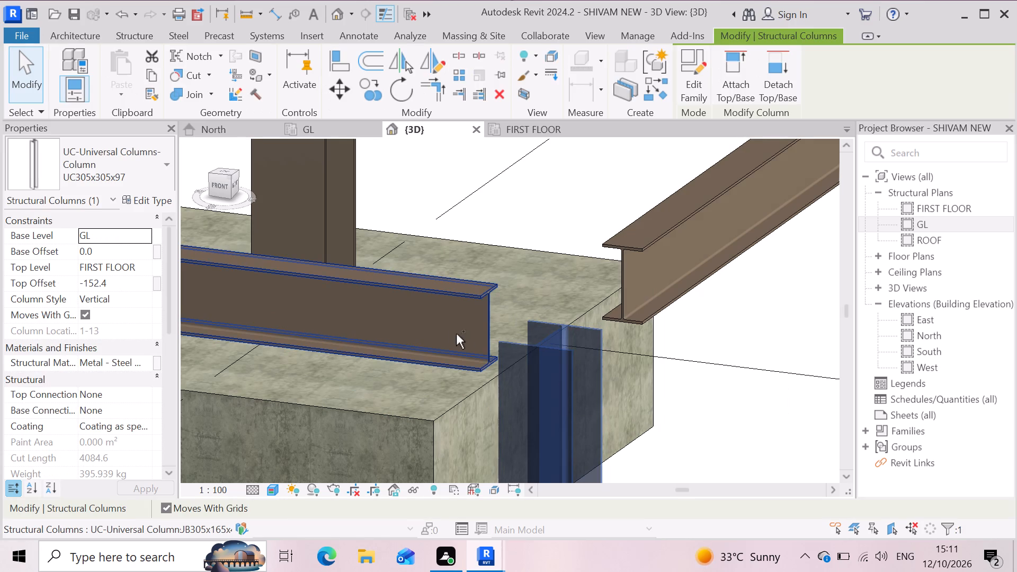
left_click(412, 309, "ctrl")
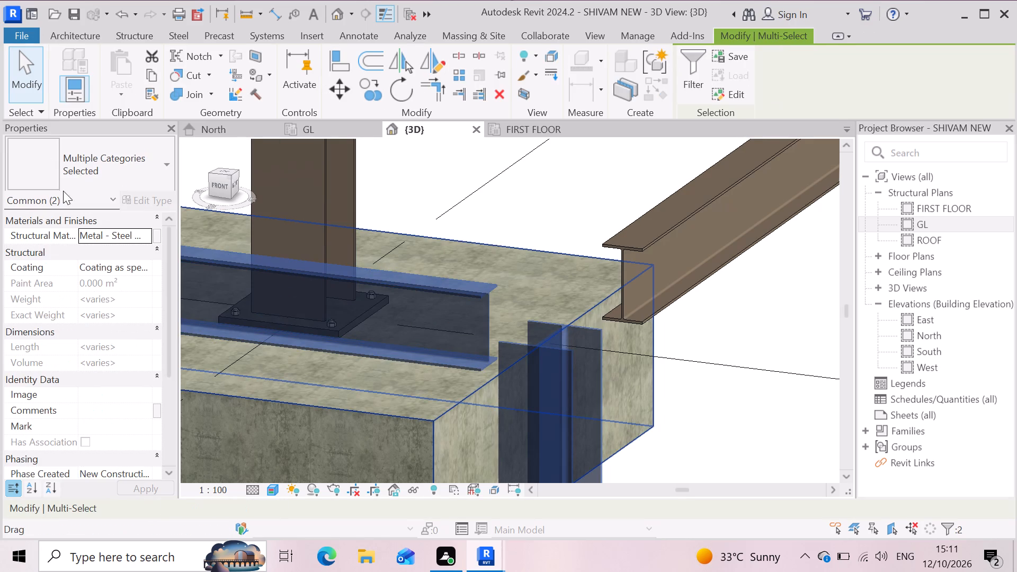
left_click(123, 34)
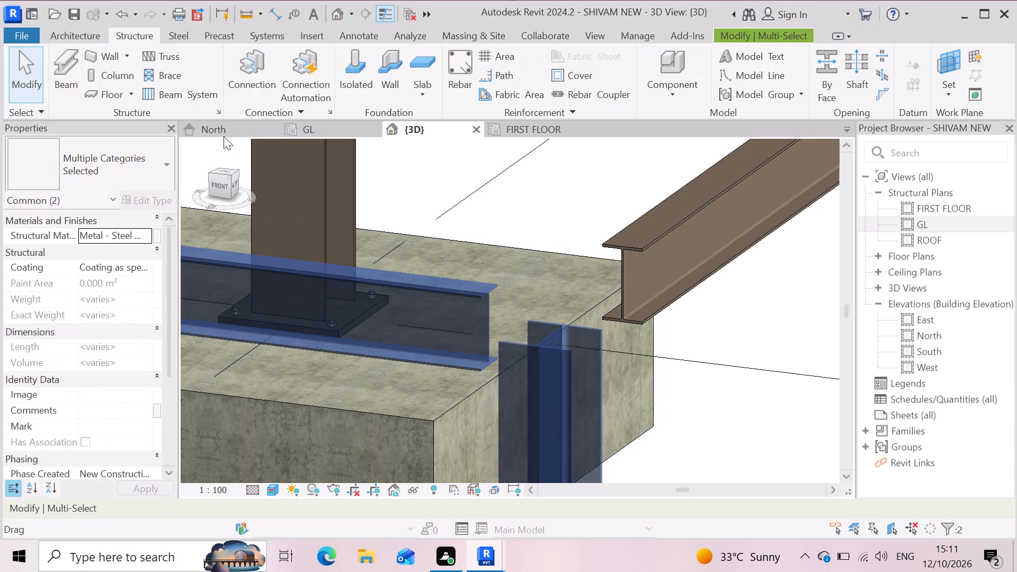
left_click(263, 86)
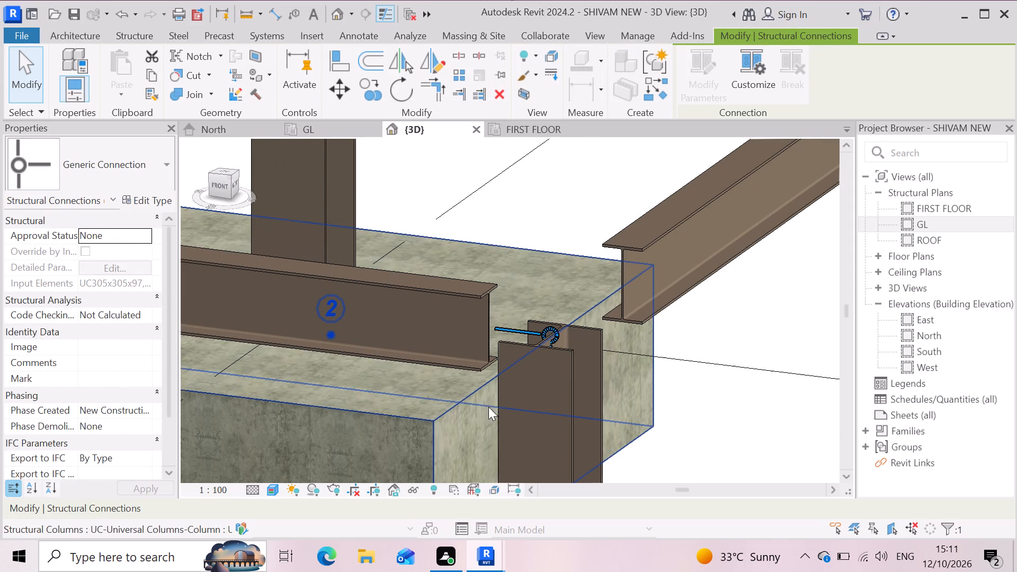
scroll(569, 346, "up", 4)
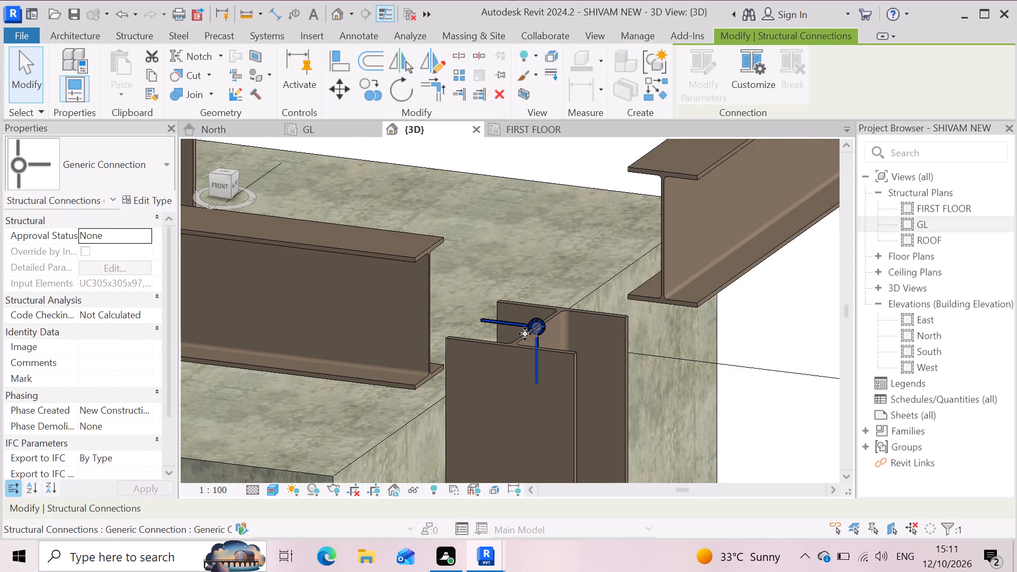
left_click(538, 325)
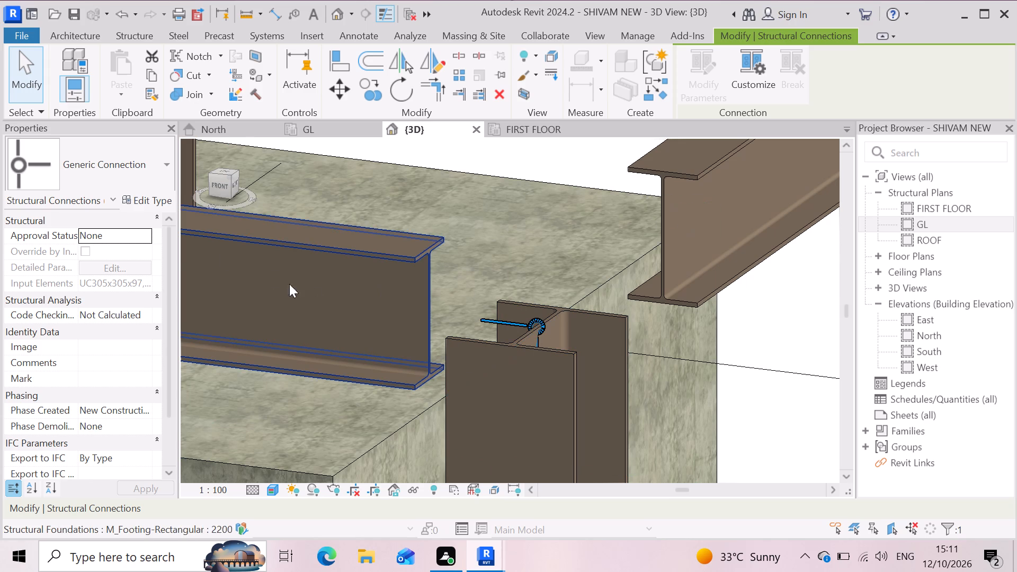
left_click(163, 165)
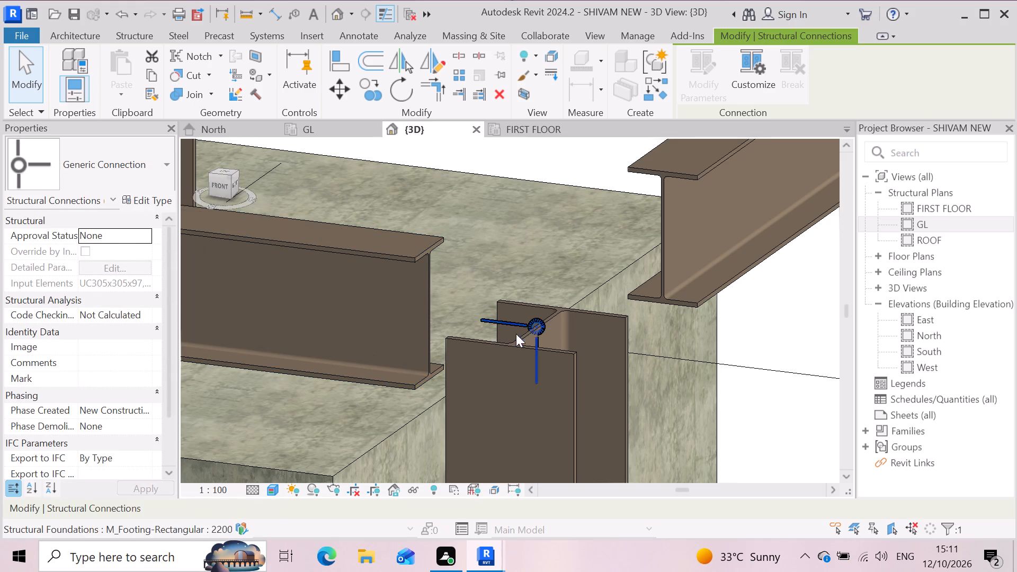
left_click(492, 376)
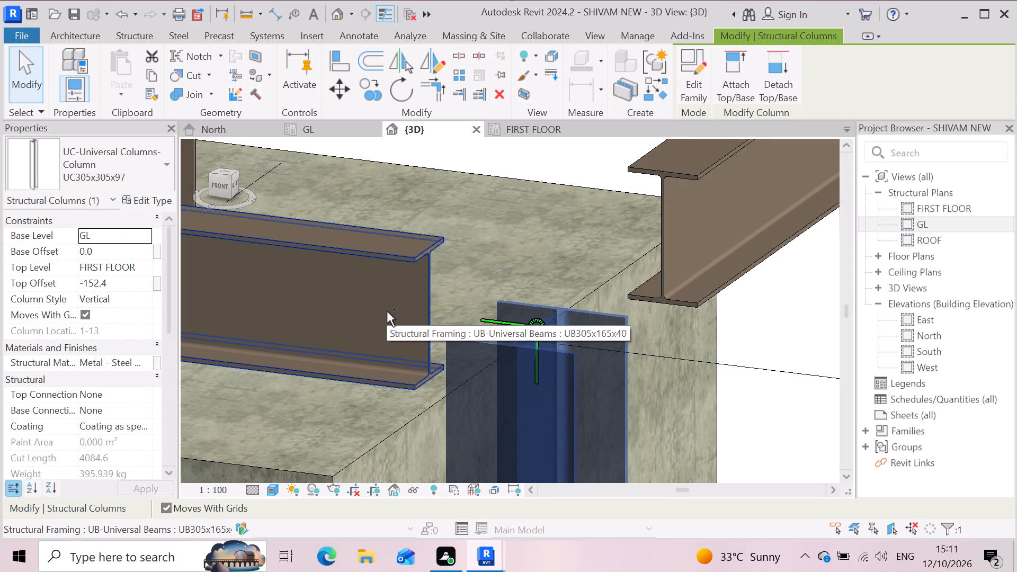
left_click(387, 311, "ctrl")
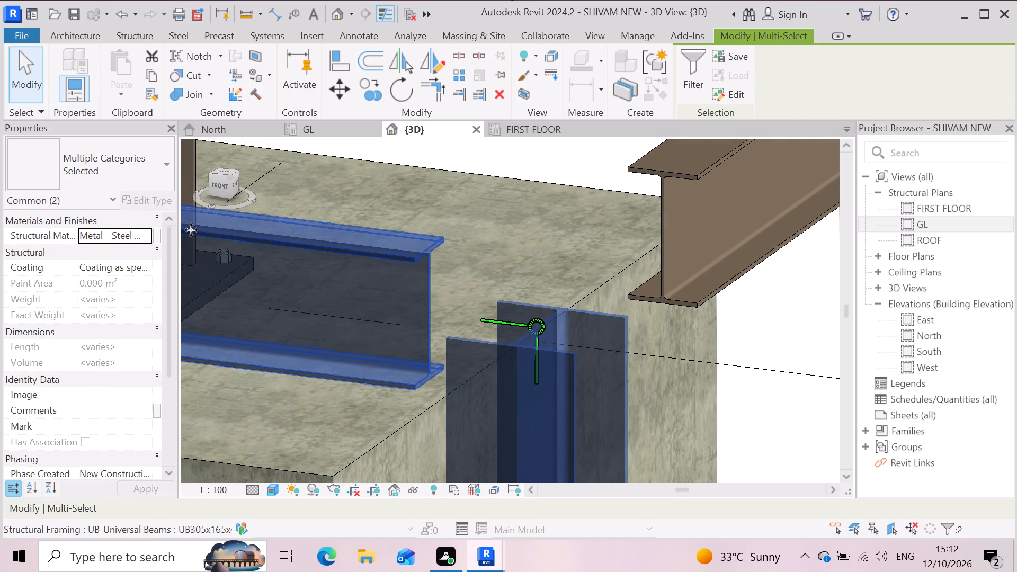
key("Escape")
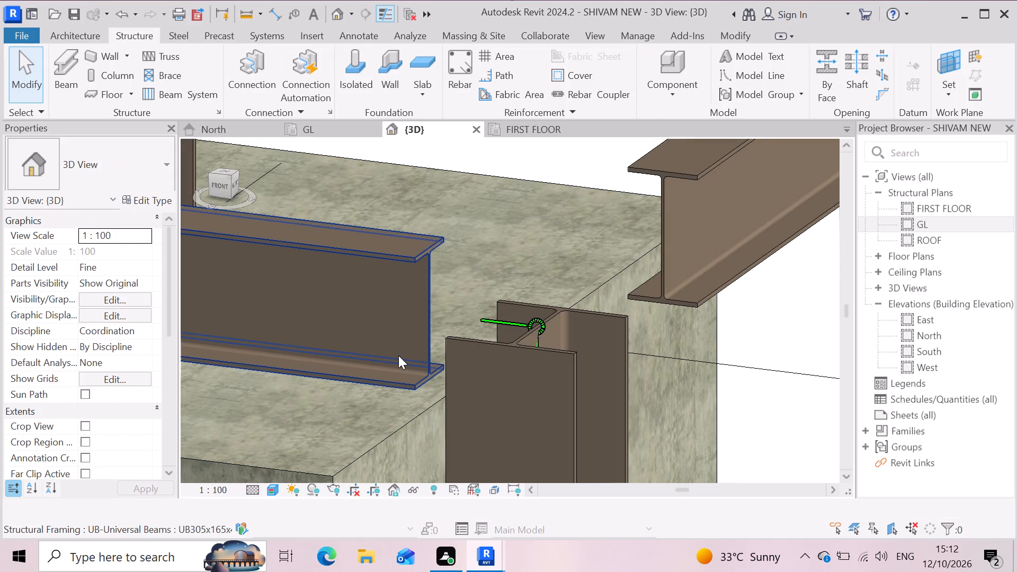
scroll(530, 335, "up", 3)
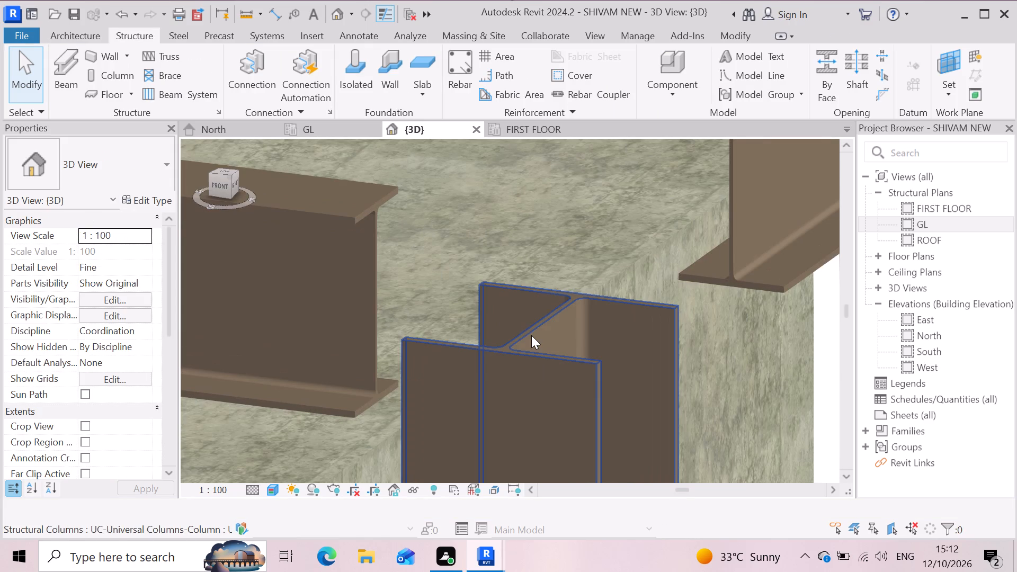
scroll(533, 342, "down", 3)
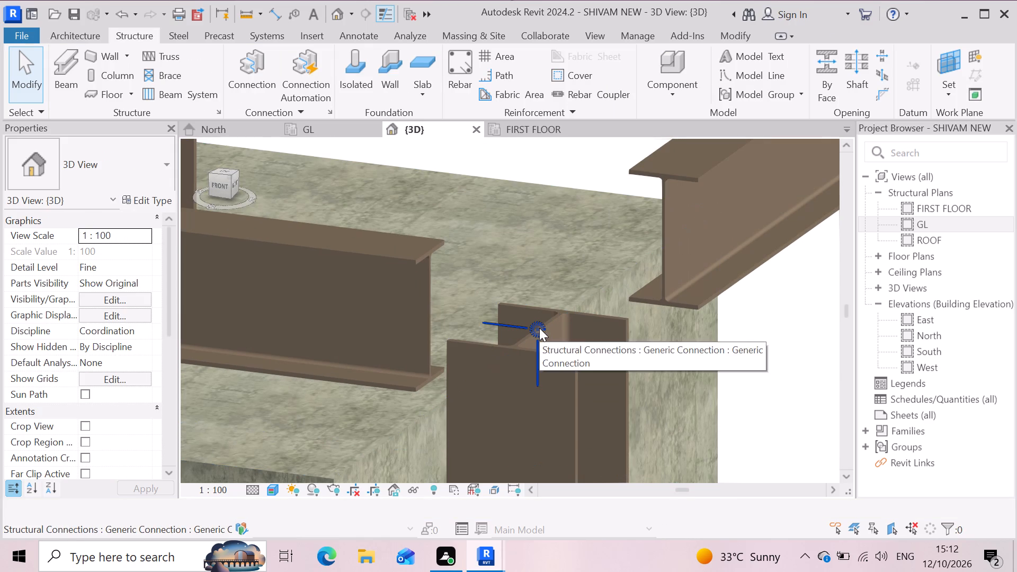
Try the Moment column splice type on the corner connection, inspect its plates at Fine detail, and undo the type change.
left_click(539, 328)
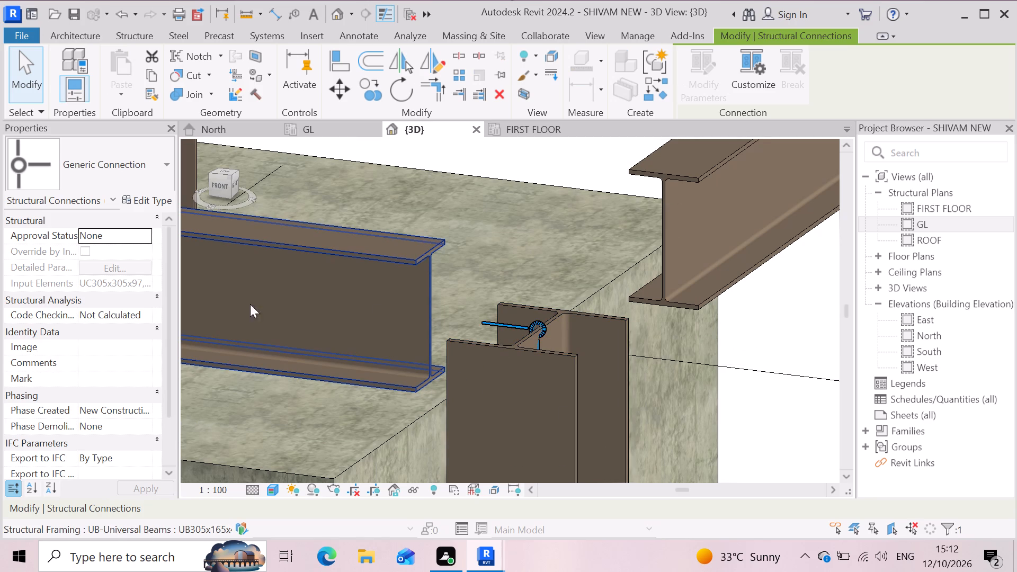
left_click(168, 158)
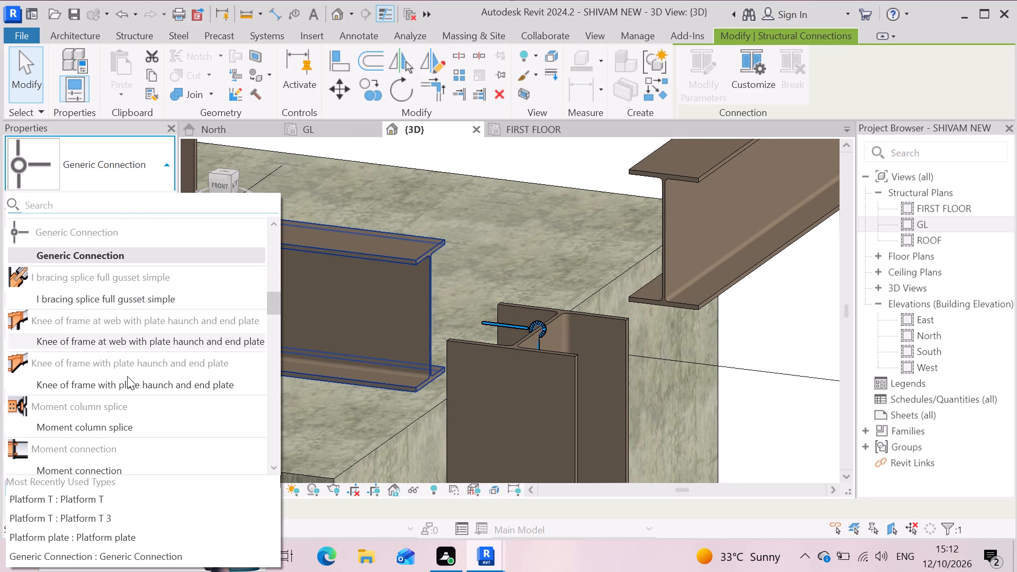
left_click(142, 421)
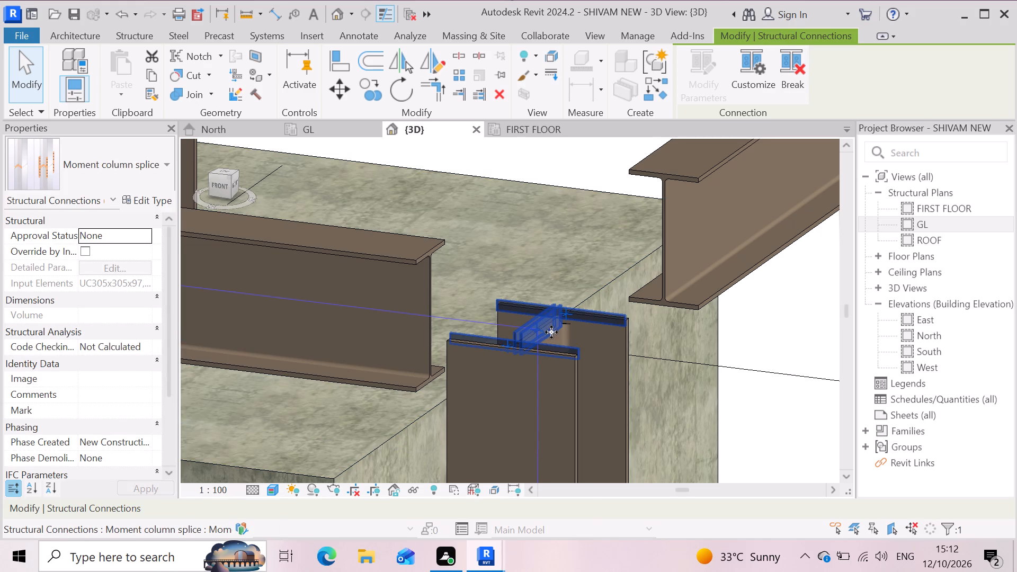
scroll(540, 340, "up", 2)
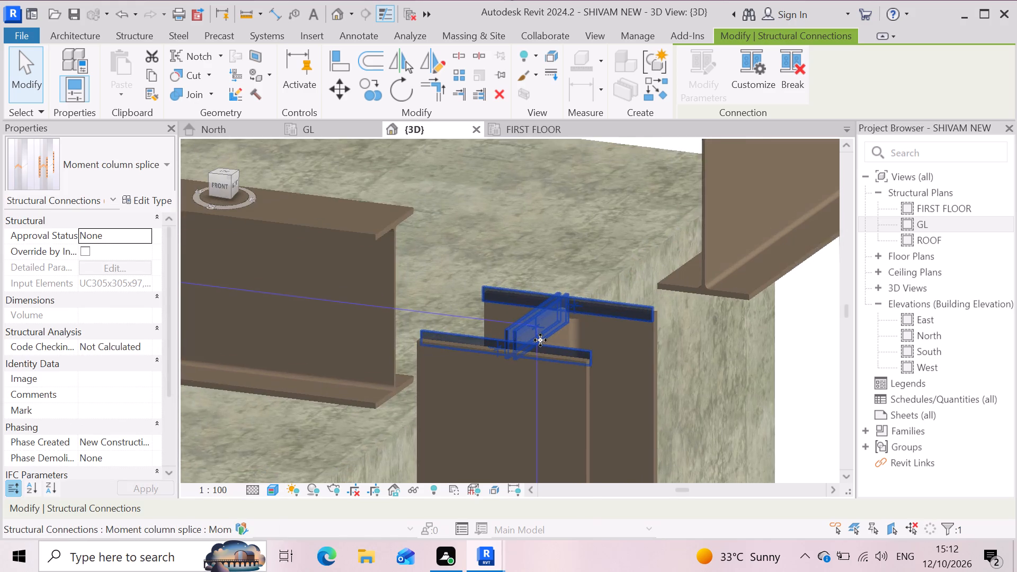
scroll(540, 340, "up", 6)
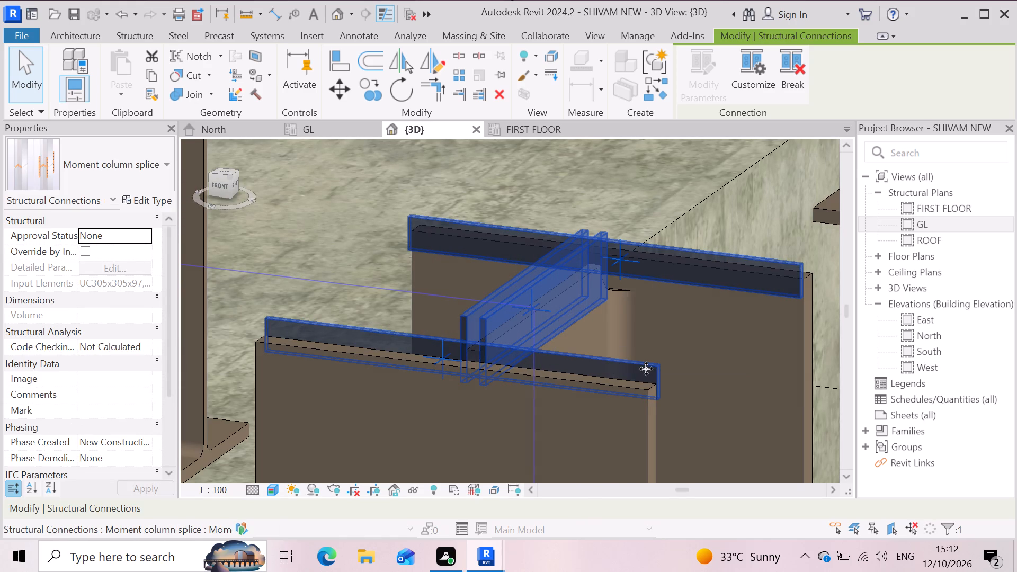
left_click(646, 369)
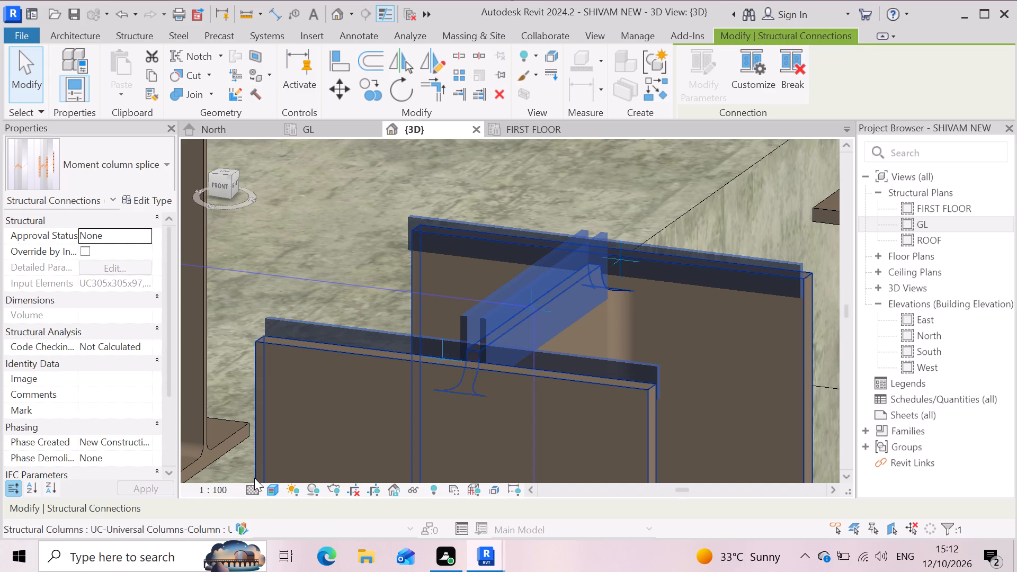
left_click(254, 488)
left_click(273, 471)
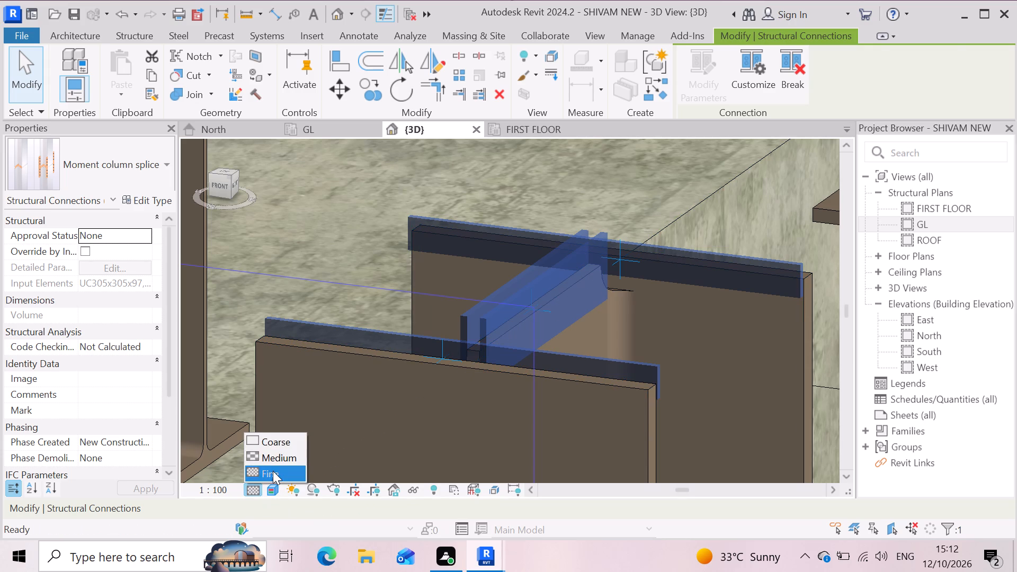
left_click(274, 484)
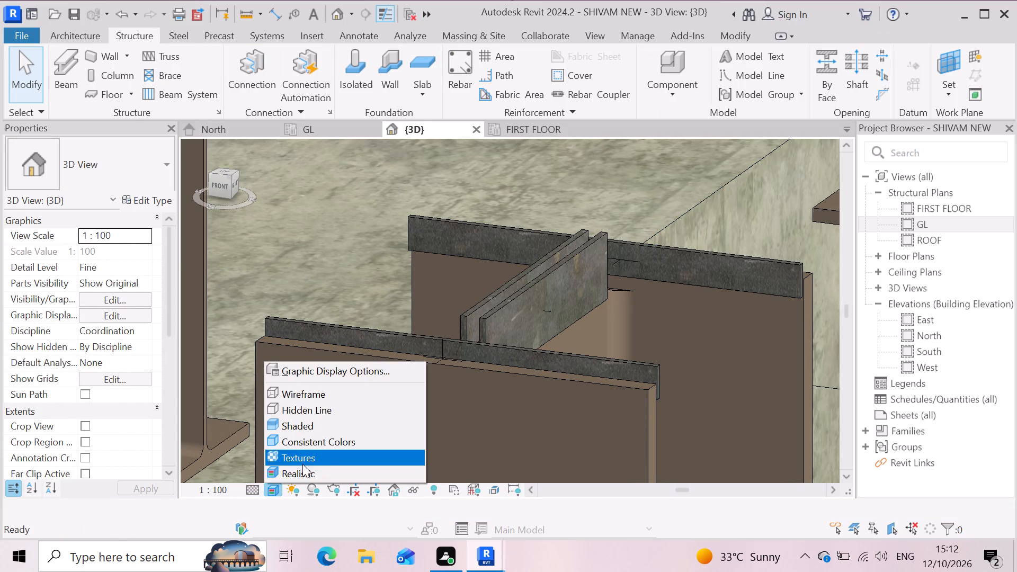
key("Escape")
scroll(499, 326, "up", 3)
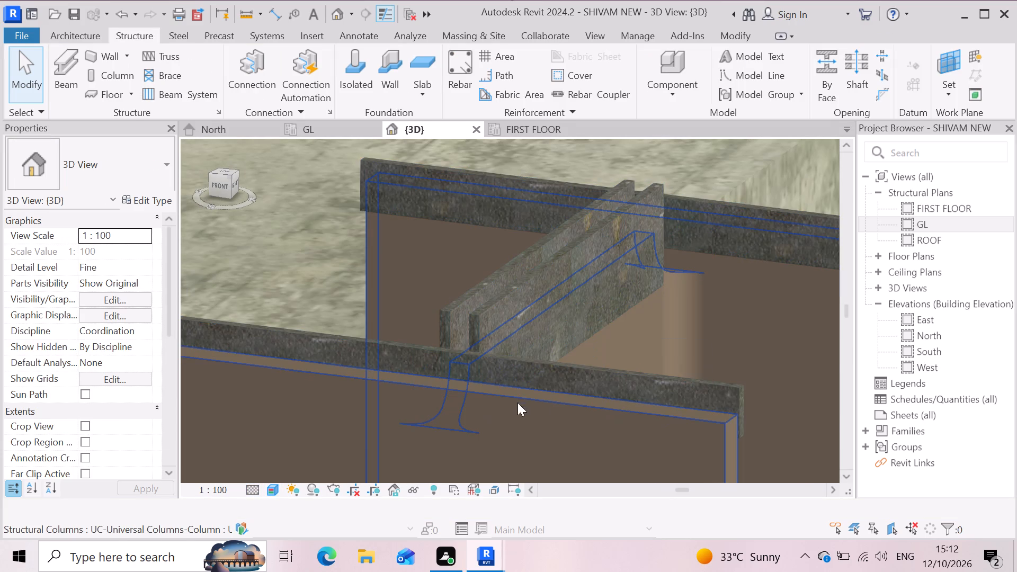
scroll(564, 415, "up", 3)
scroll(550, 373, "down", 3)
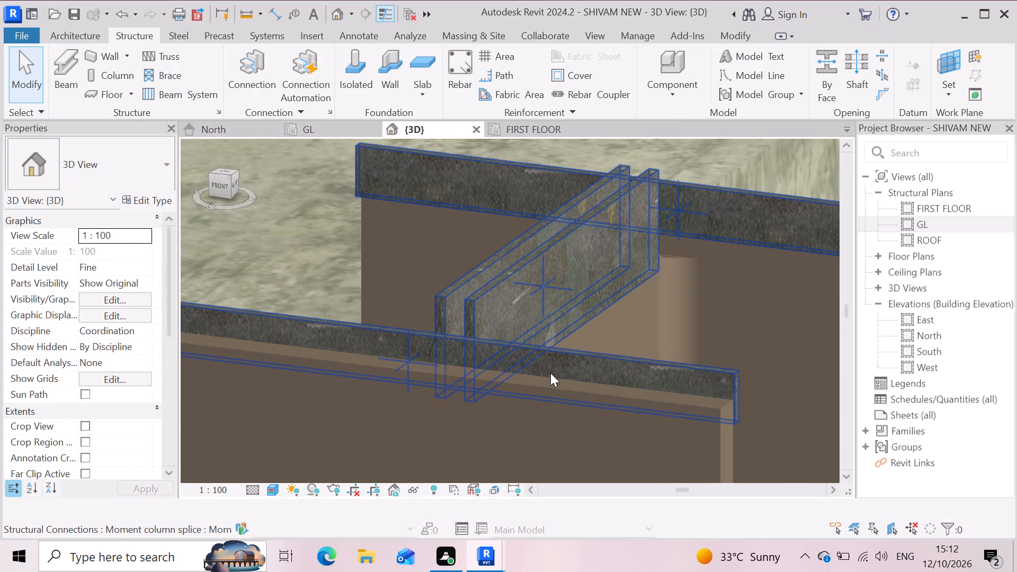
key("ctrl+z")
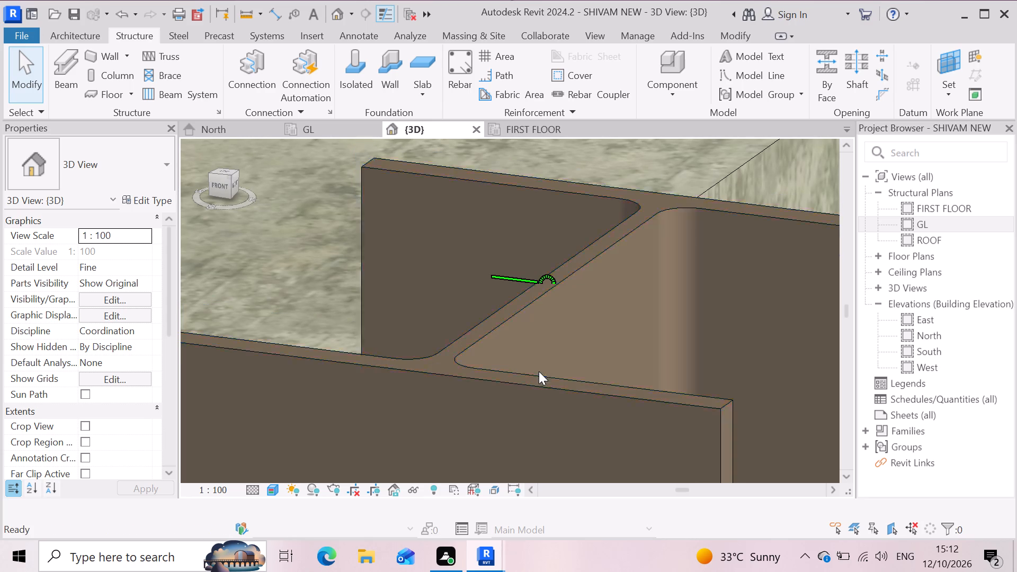
View the type properties of the corner's Generic Connection and the list of connection types available for it, without changing anything.
left_click(548, 282)
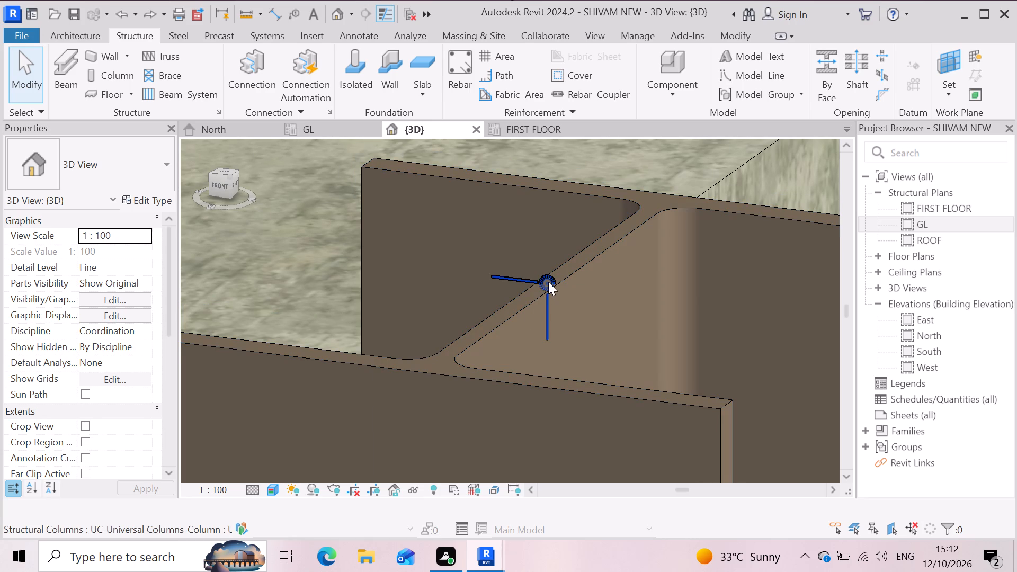
left_click(157, 199)
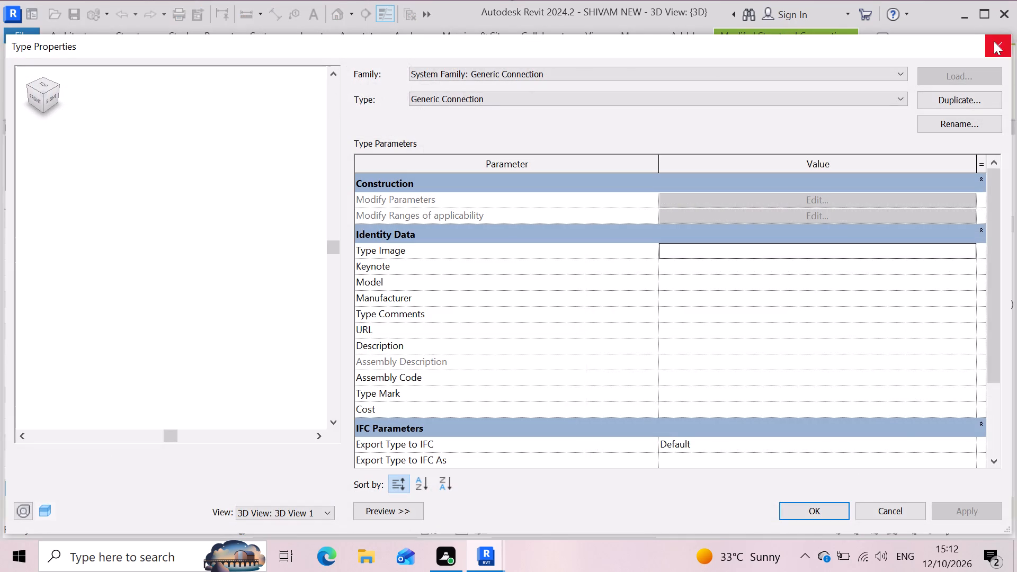
left_click(994, 41)
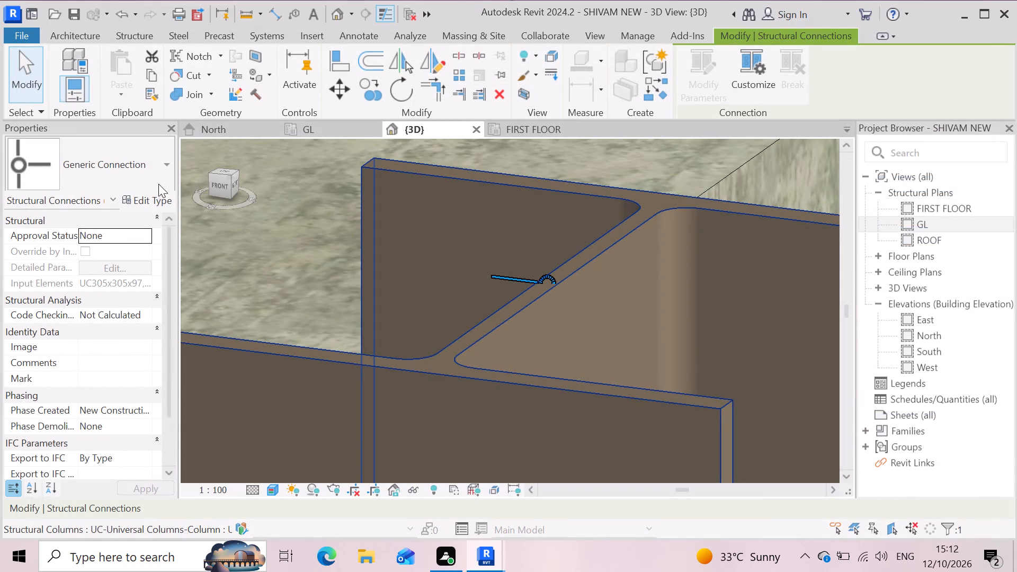
left_click(163, 165)
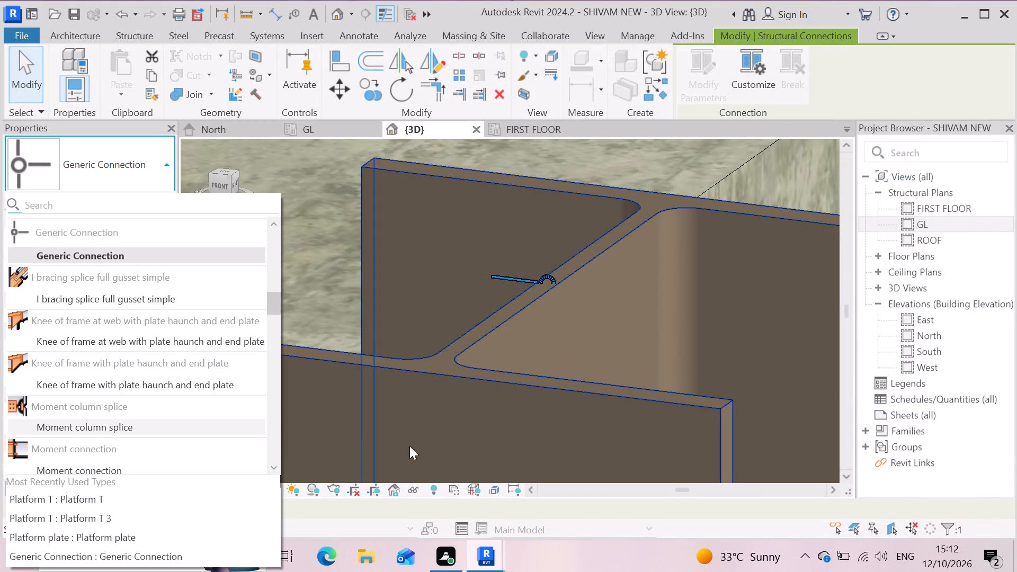
scroll(532, 333, "down", 3)
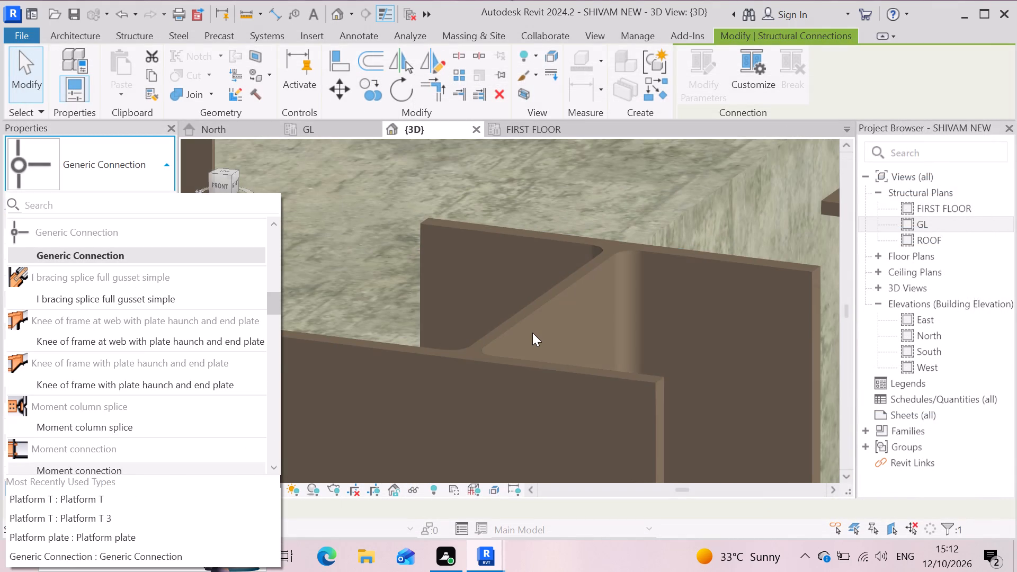
key("Escape")
scroll(543, 324, "down", 6)
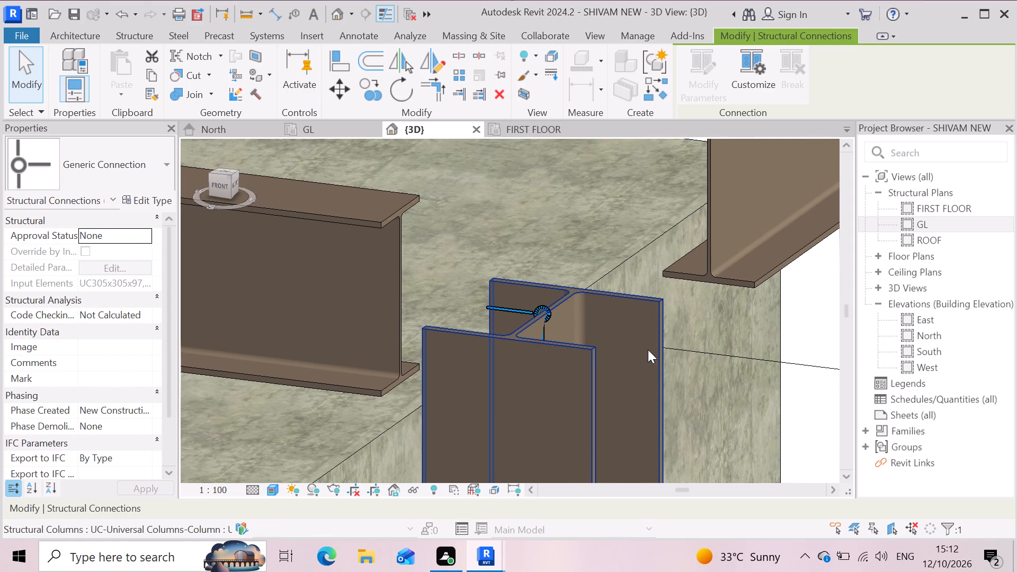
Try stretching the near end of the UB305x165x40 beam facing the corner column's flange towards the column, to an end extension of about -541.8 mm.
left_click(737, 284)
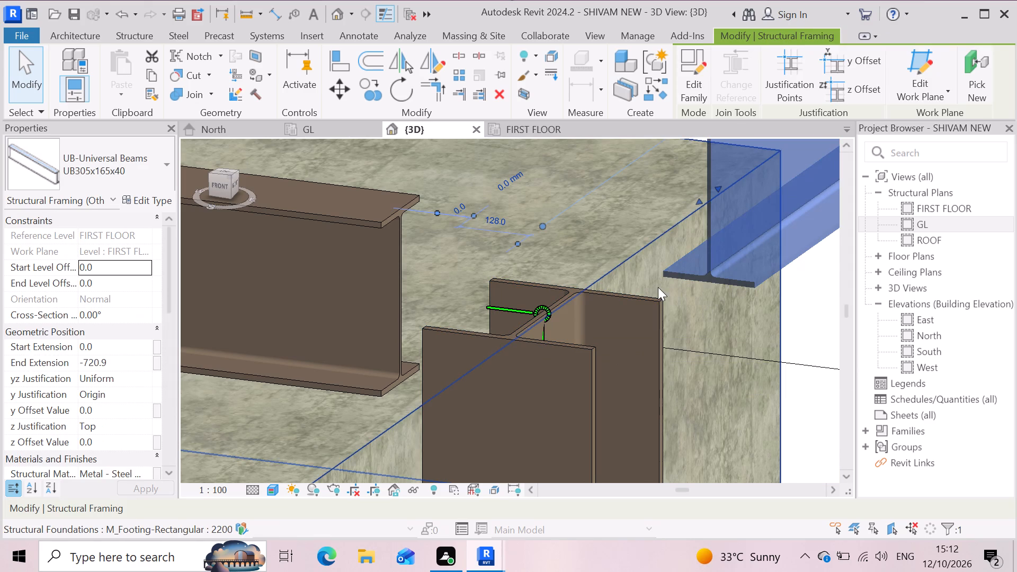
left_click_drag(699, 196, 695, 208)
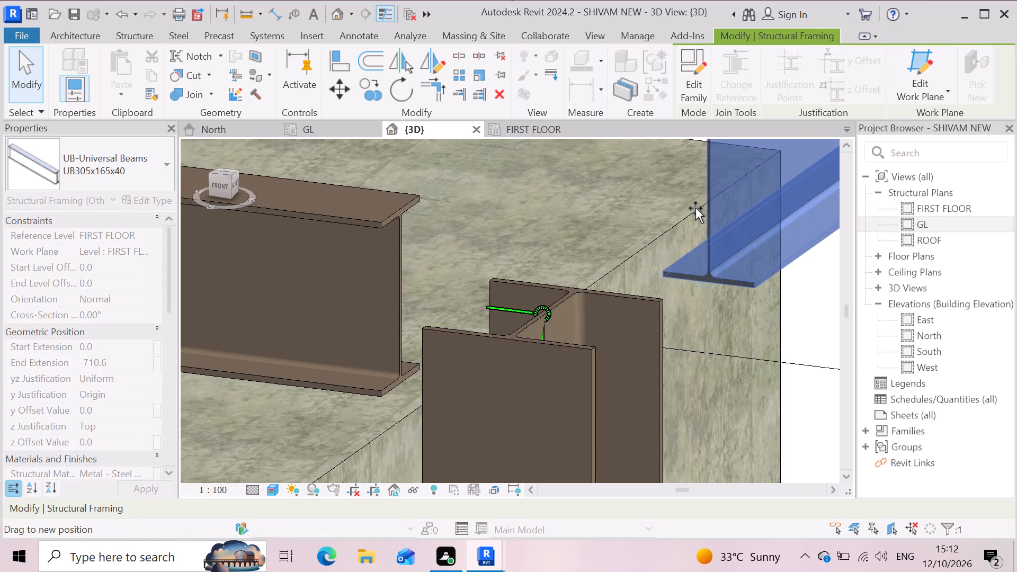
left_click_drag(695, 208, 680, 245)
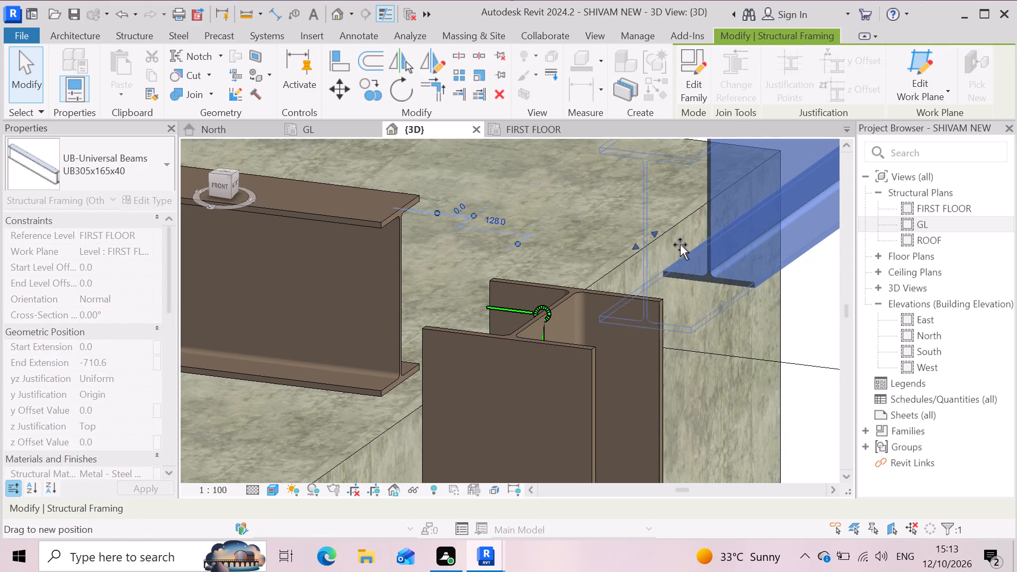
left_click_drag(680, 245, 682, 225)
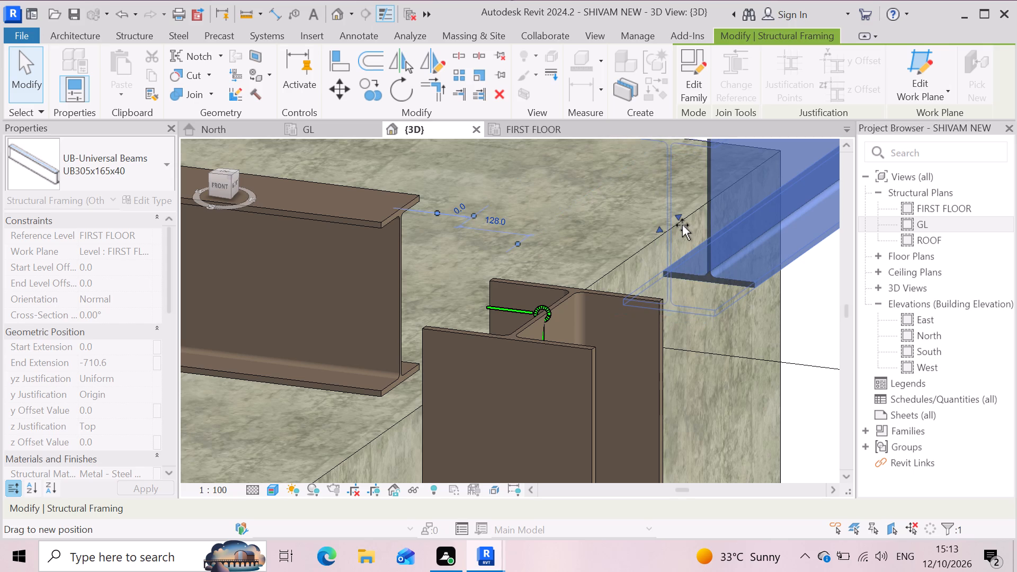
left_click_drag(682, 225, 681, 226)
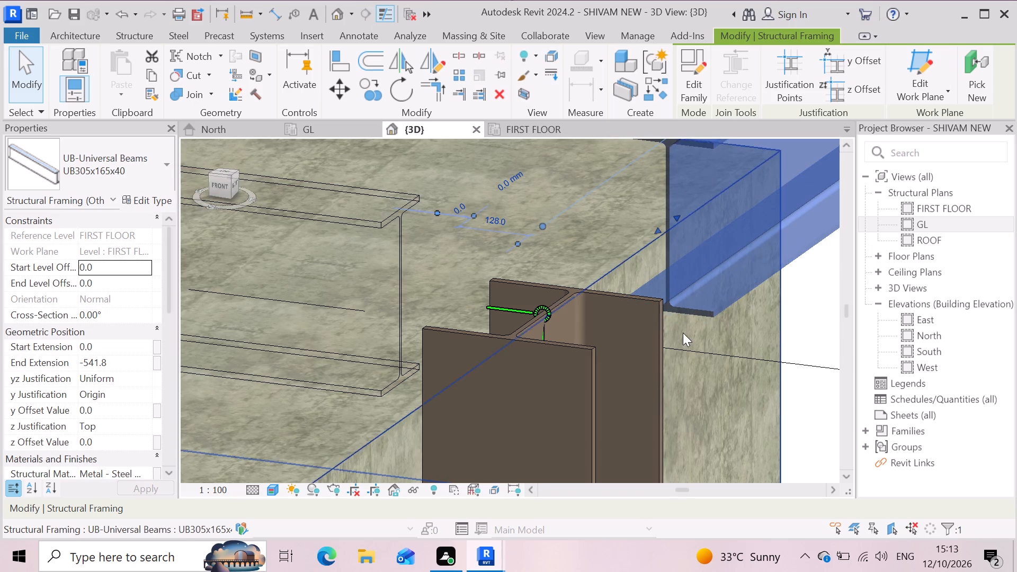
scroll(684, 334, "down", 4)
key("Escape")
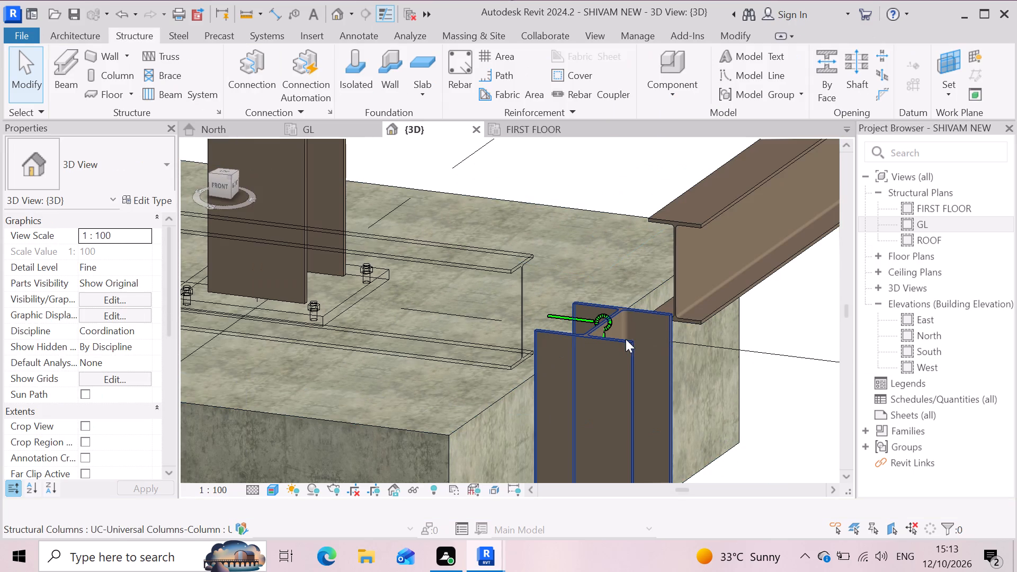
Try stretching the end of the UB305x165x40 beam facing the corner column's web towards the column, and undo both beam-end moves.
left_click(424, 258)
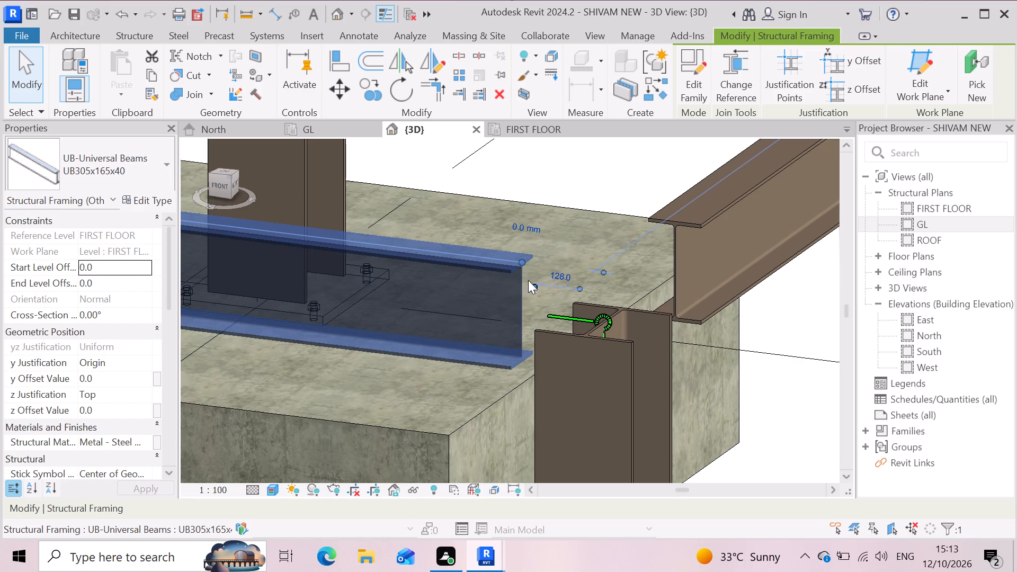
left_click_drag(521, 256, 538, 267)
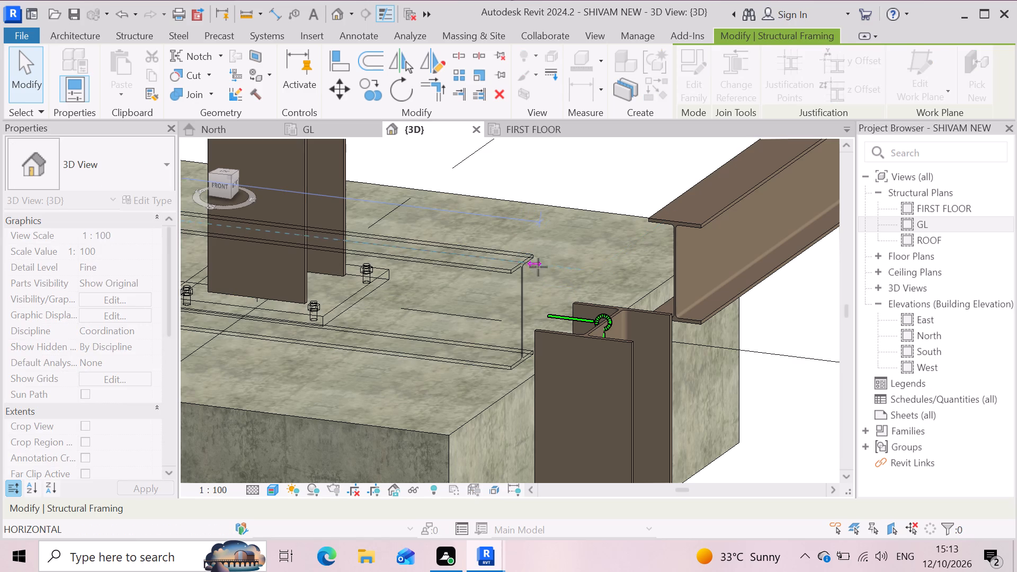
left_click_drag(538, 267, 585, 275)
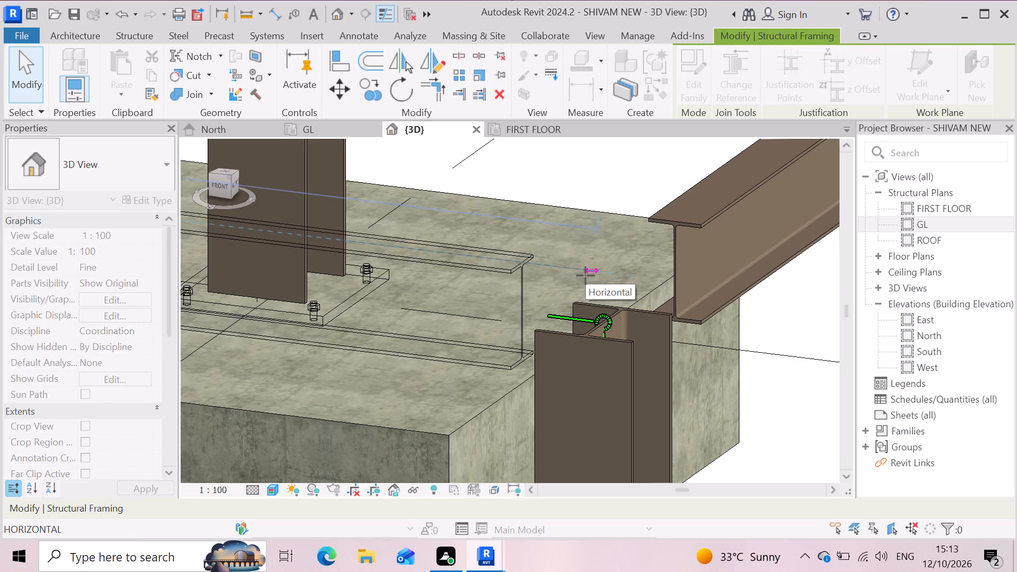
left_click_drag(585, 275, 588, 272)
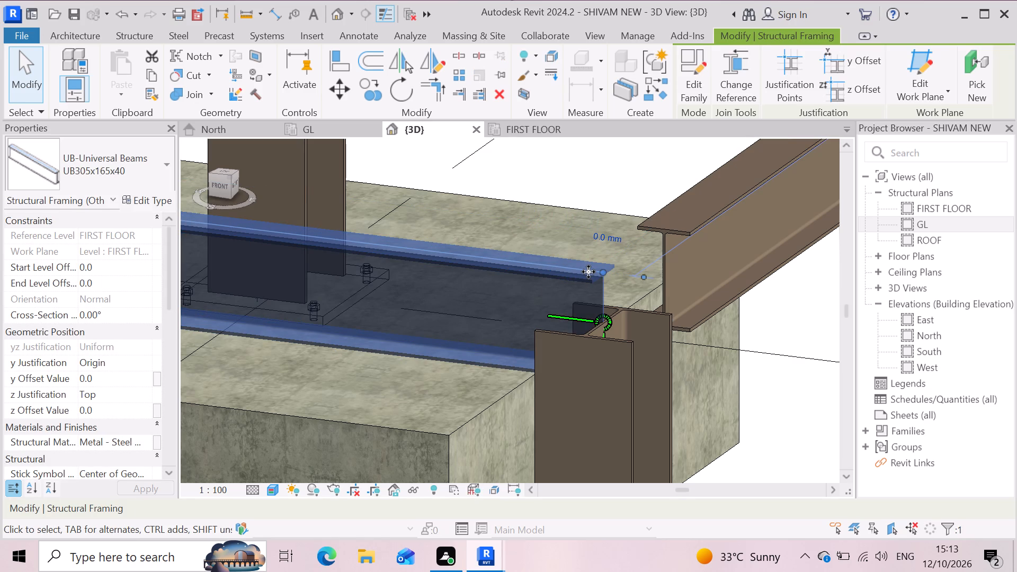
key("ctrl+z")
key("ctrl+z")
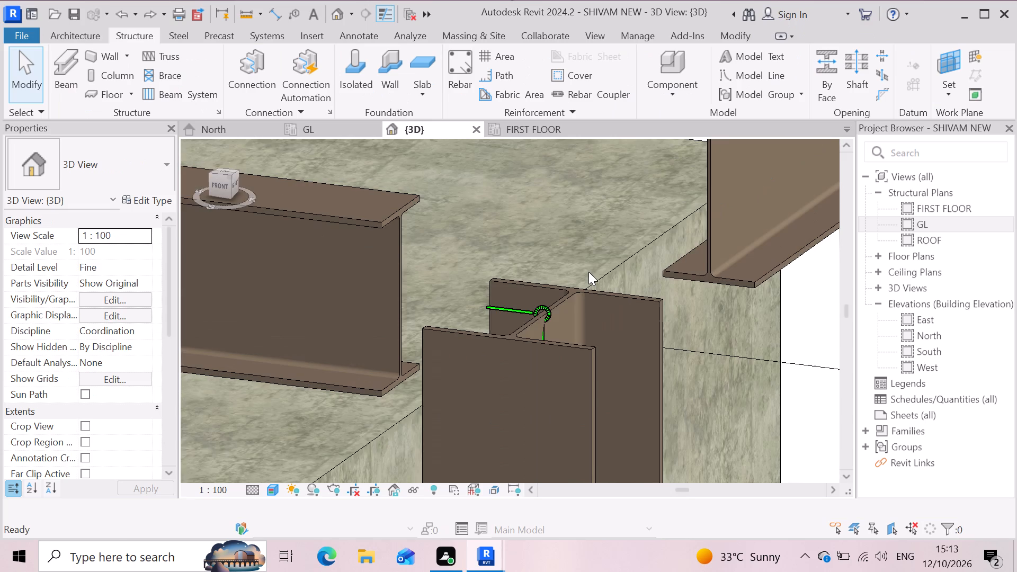
Undo the earlier corner connection and beam-end edits, back to both beams reaching the corner column without a connection.
key("ctrl+z")
key("ctrl+z")
key("ctrl+z")
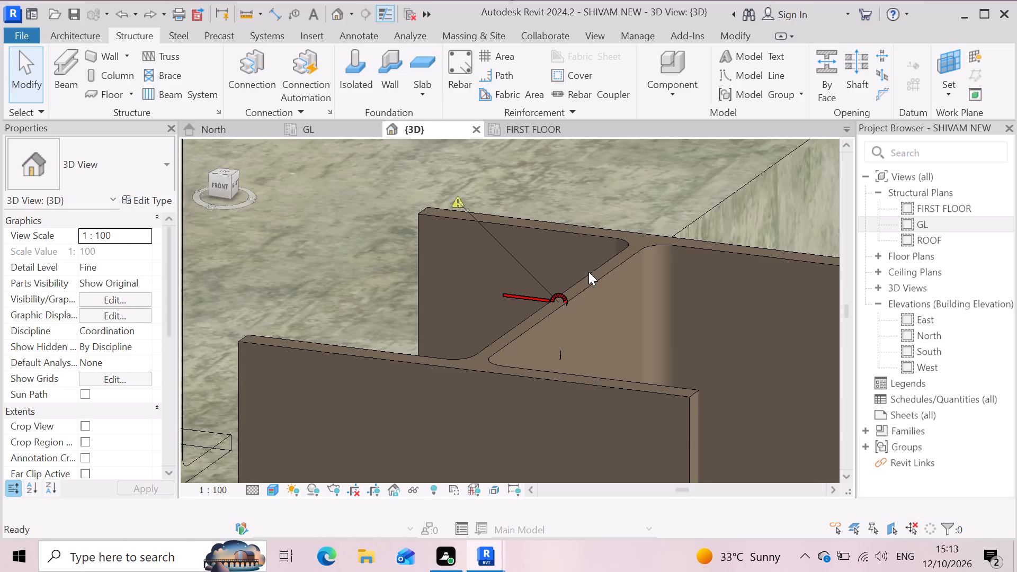
scroll(613, 294, "down", 8)
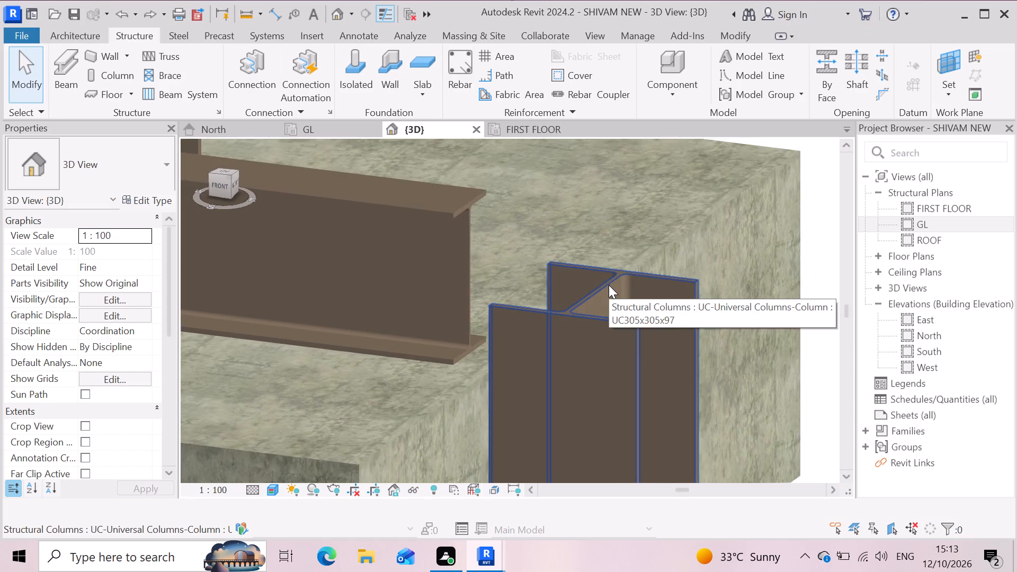
scroll(609, 285, "down", 4)
key("ctrl+z")
key("ctrl+z")
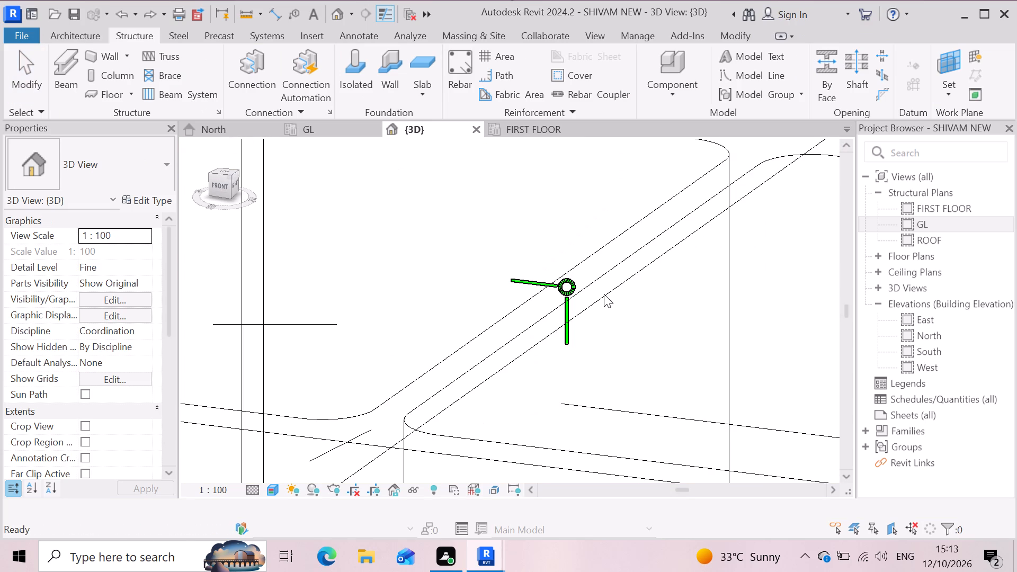
scroll(604, 294, "down", 10)
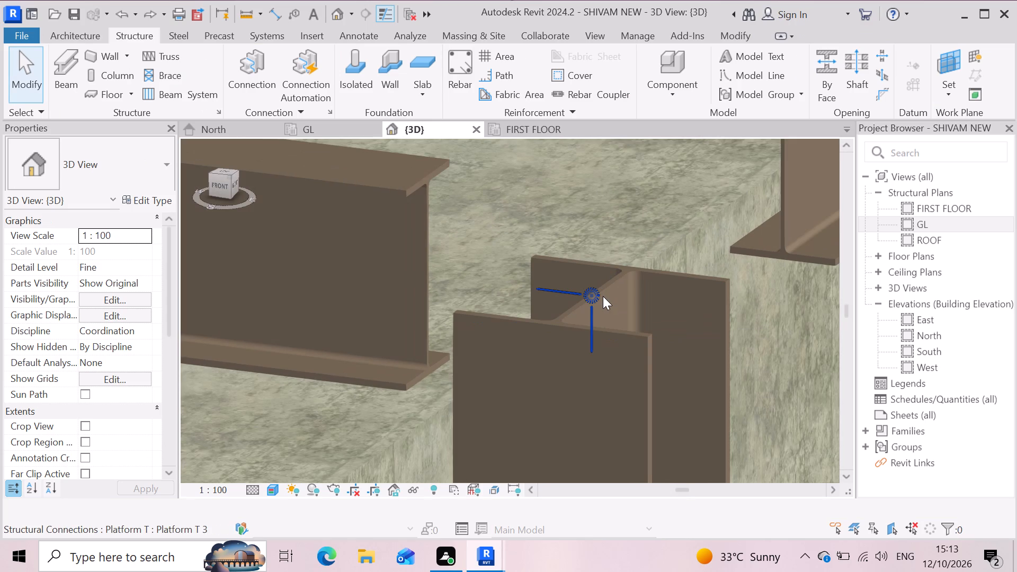
key("ctrl+z")
key("ctrl+z")
key("ctrl+z")
key("ctrl+z")
key("ctrl+z")
key("ctrl+z")
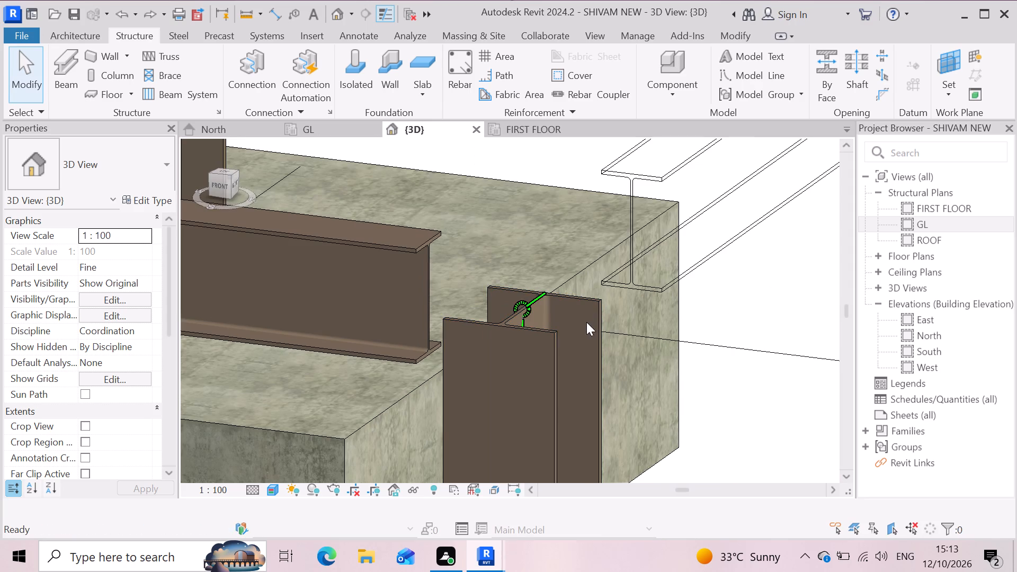
key("ctrl+z")
key("ctrl+z")
key("ctrl+z")
key("ctrl+z")
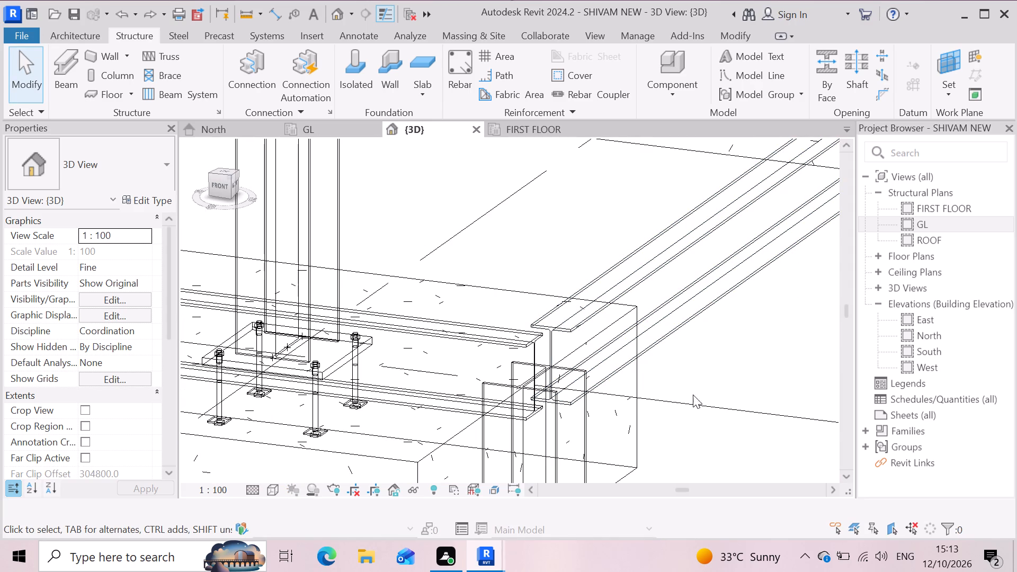
Set the 3D view's visual style to Realistic.
left_click(702, 388)
key("Escape")
left_click(273, 490)
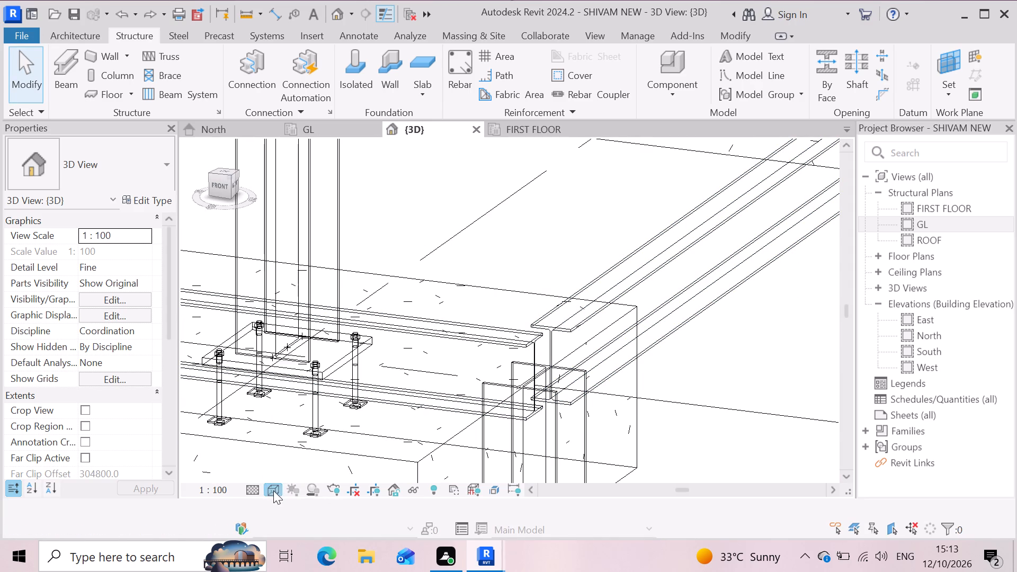
left_click(280, 472)
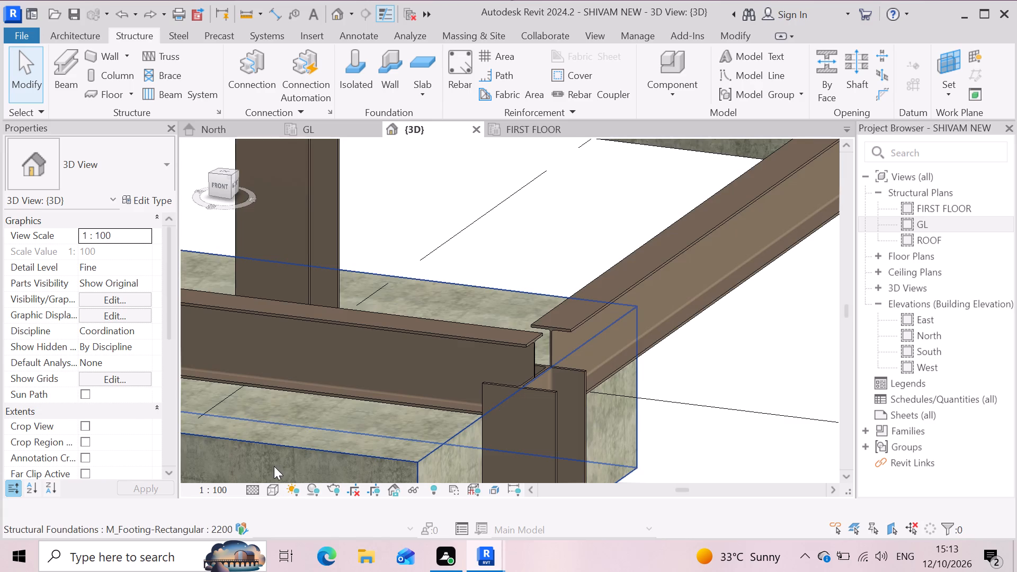
Add a generic structural connection between the corner column and the UB305x165x40 beam that faces the column's web.
scroll(510, 436, "up", 3)
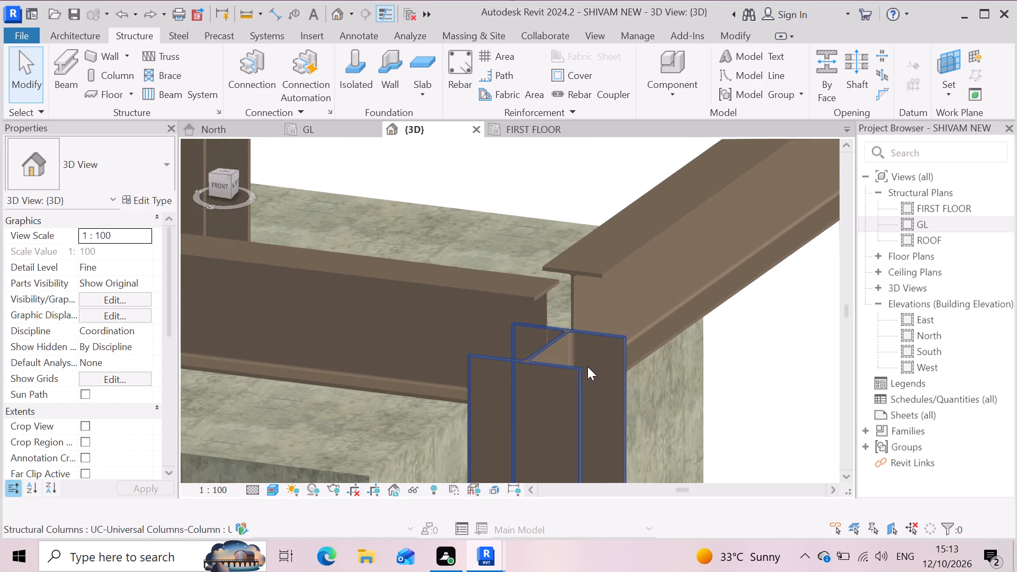
scroll(587, 367, "down", 5)
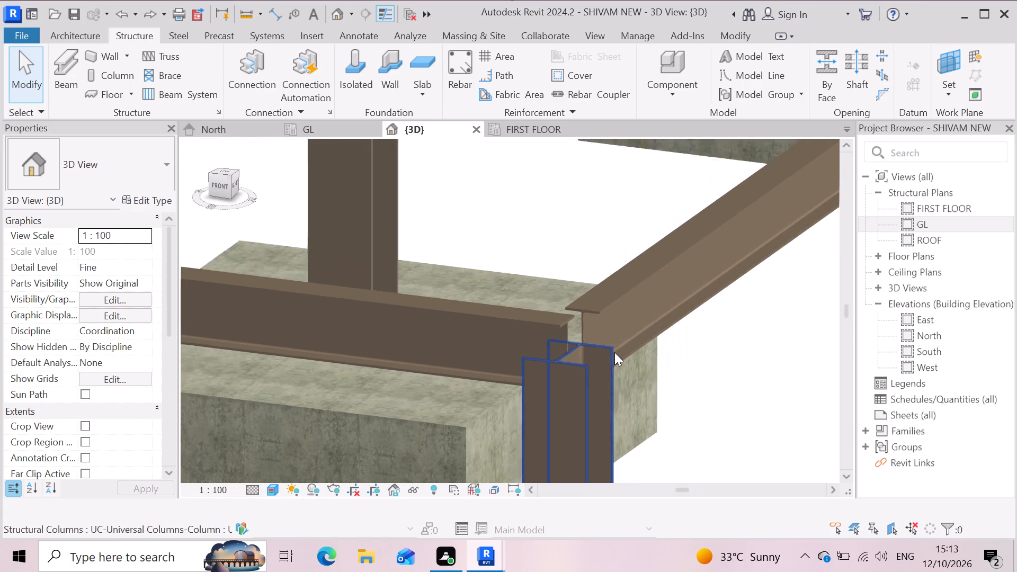
scroll(614, 352, "down", 5)
scroll(567, 377, "down", 3)
left_click(567, 357)
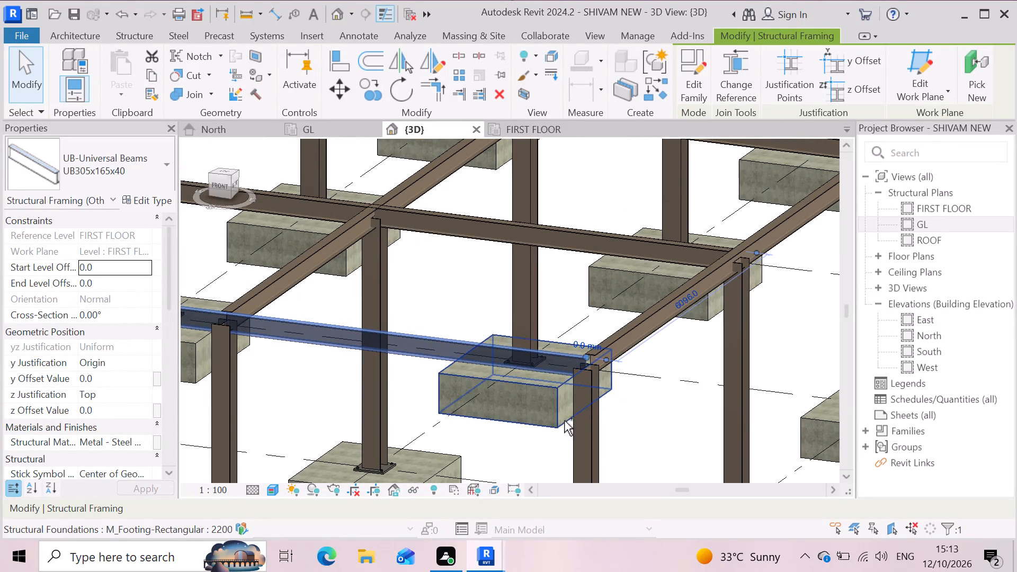
left_click(582, 413, "ctrl")
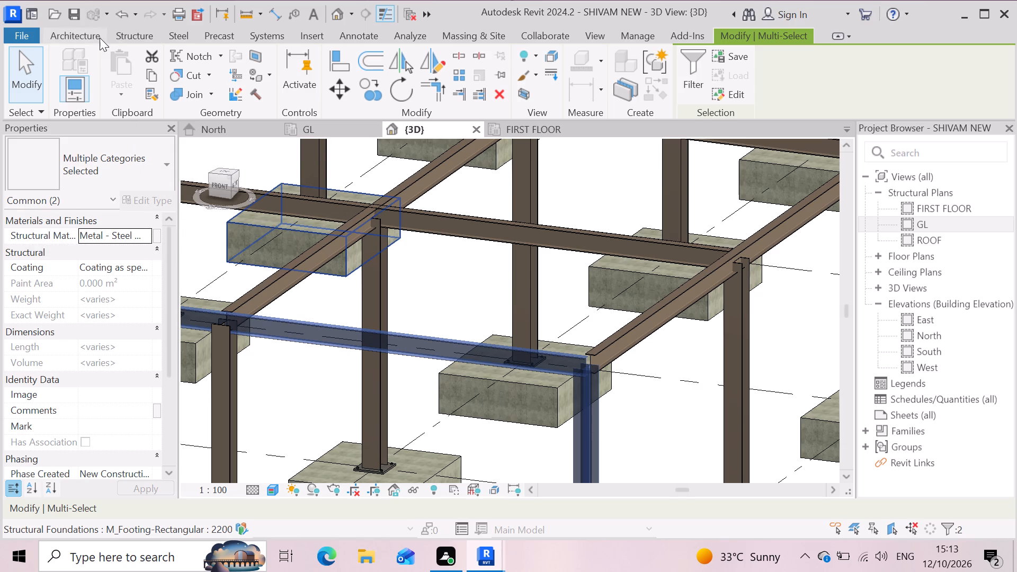
left_click(135, 30)
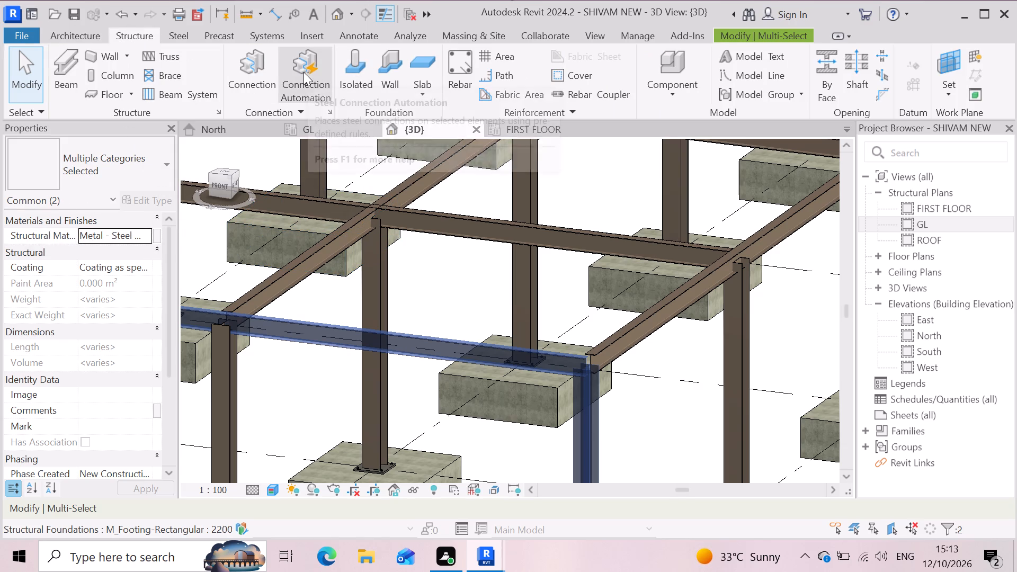
left_click(245, 81)
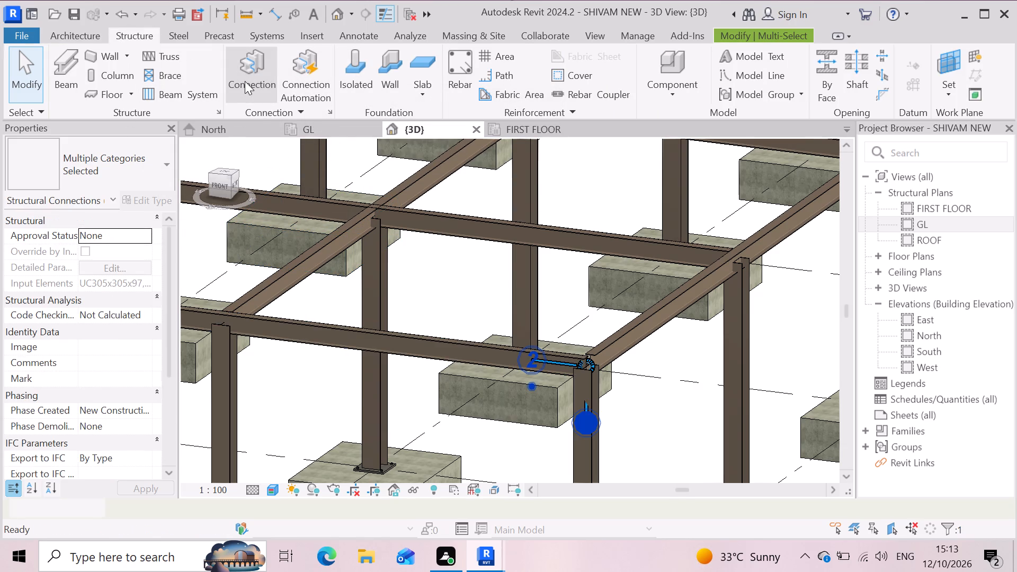
Change the corner's generic connection to the Platform T type.
left_click(167, 165)
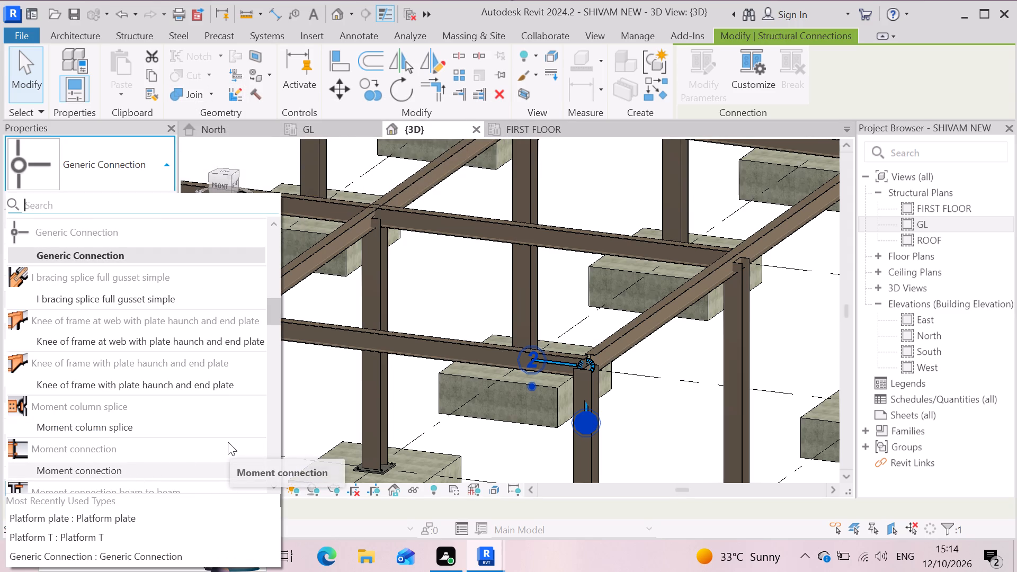
scroll(179, 431, "down", 2)
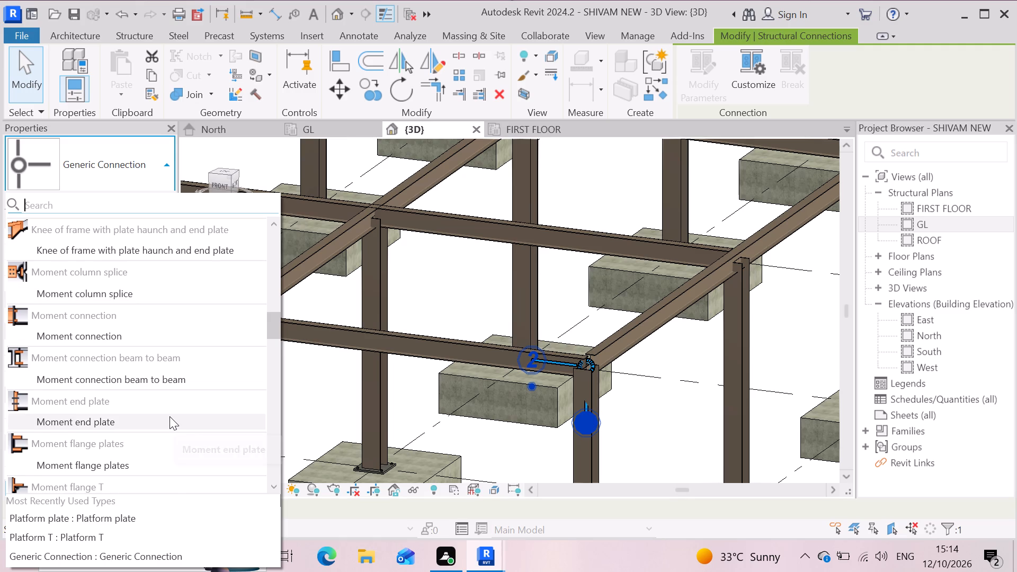
scroll(169, 416, "down", 2)
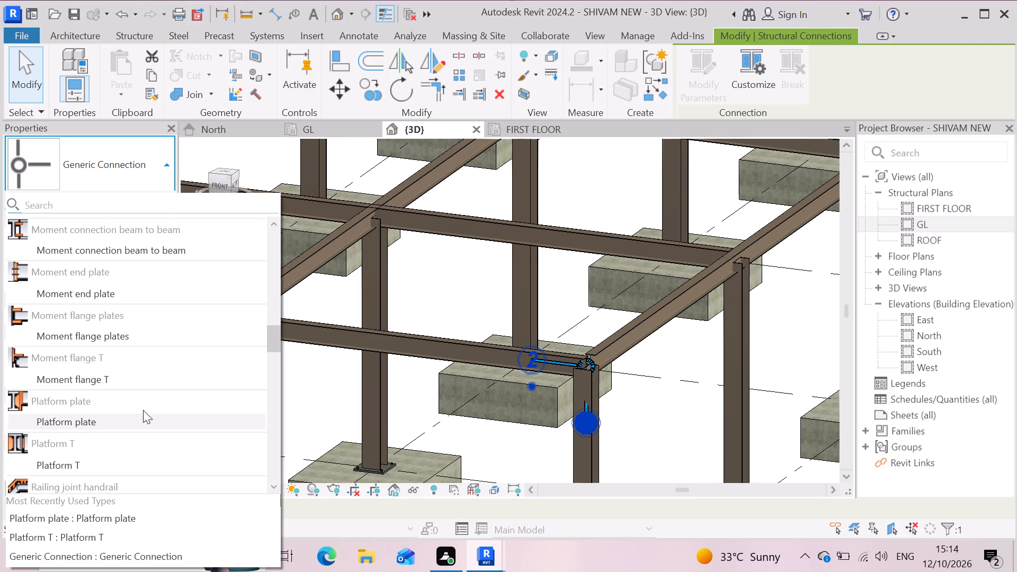
left_click(113, 470)
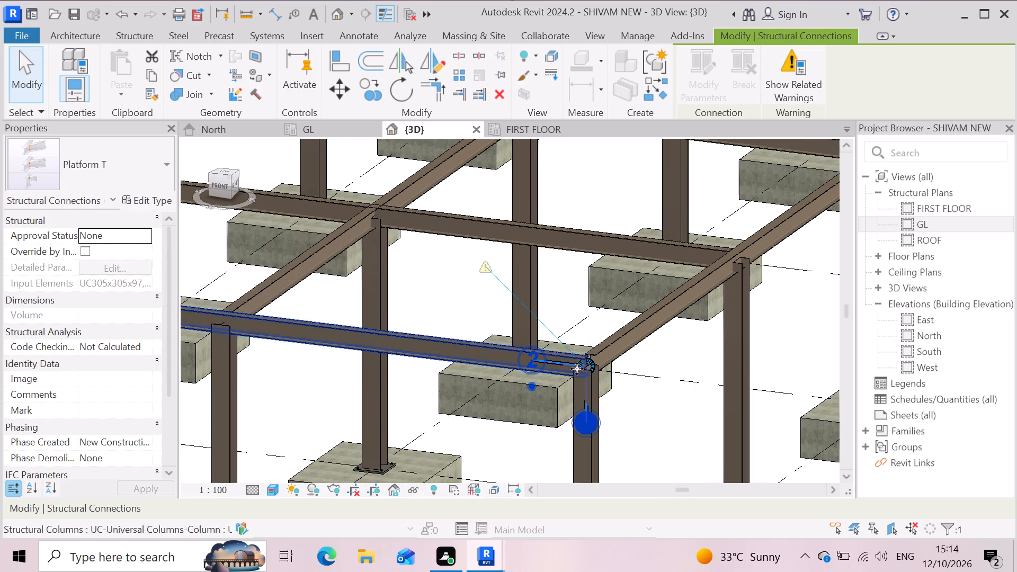
Inspect the Platform T connection at the corner column close up, with the 3D view at Fine detail and Realistic style.
left_click(254, 492)
left_click(264, 480)
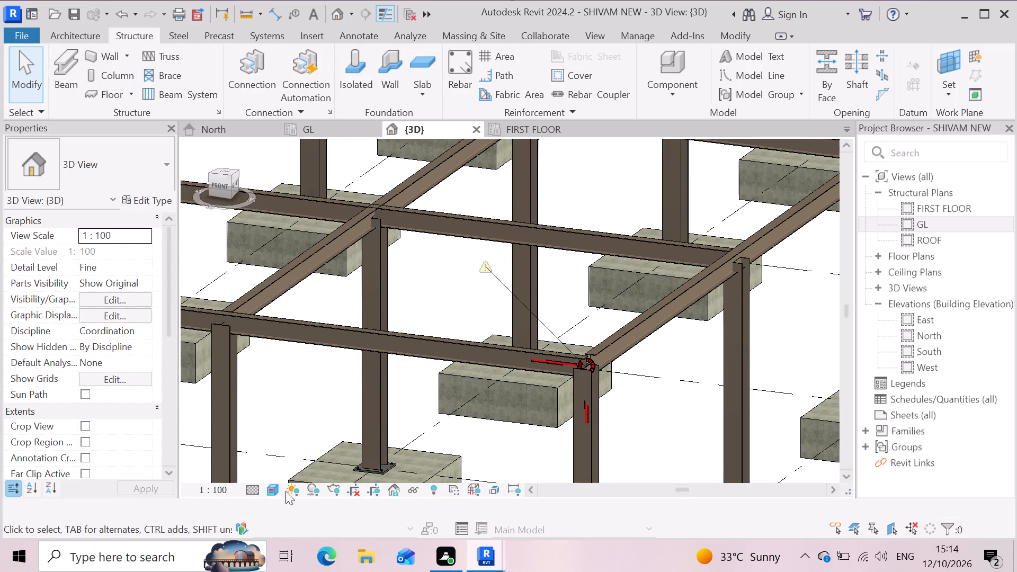
left_click(275, 490)
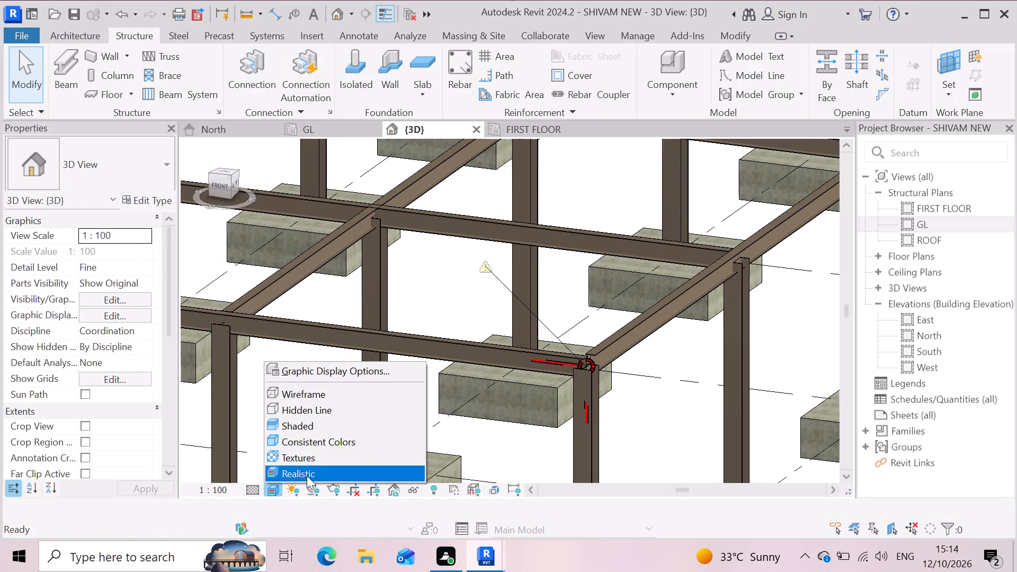
left_click(307, 475)
scroll(589, 398, "up", 1)
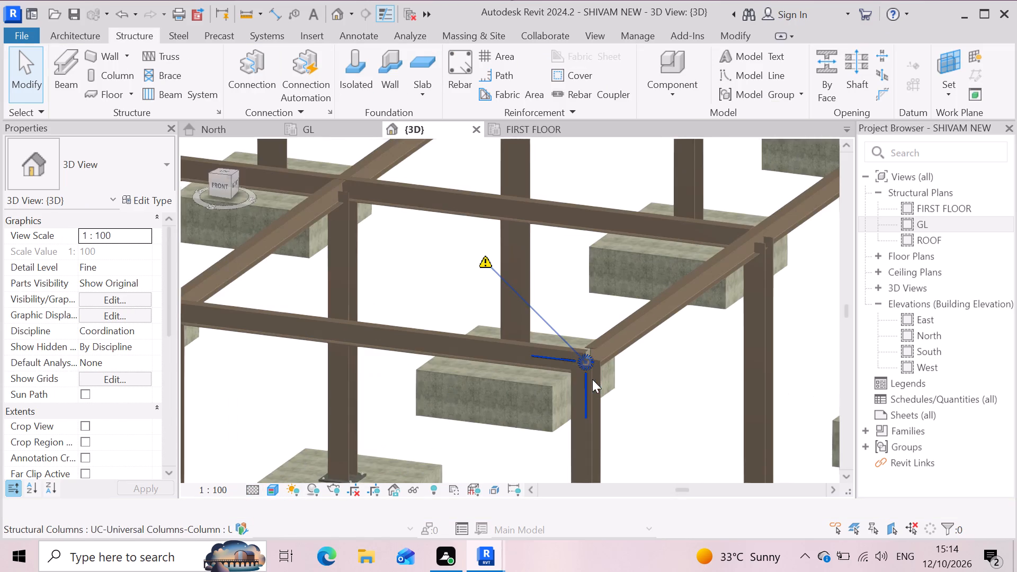
scroll(592, 375, "up", 9)
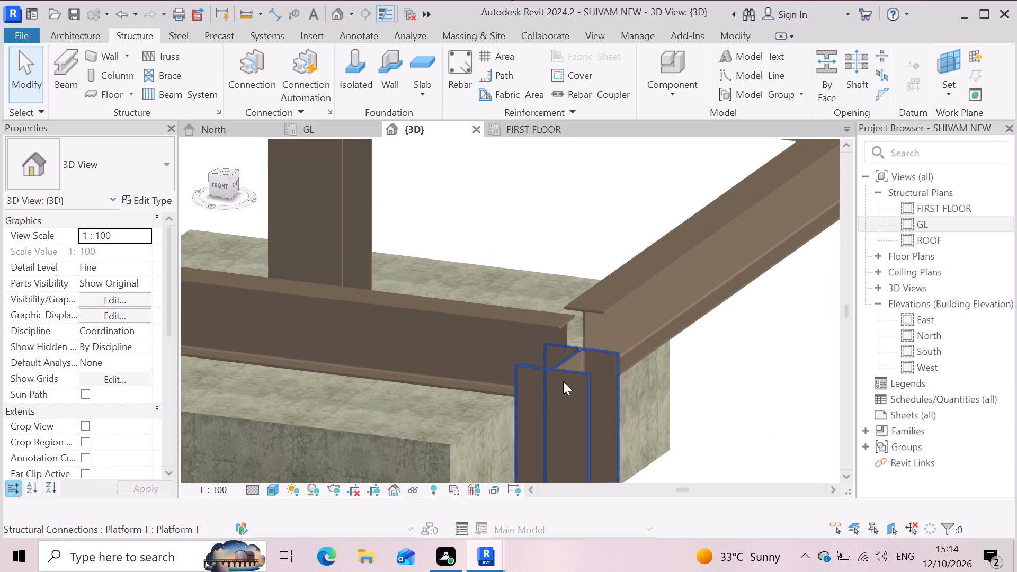
left_click(539, 358)
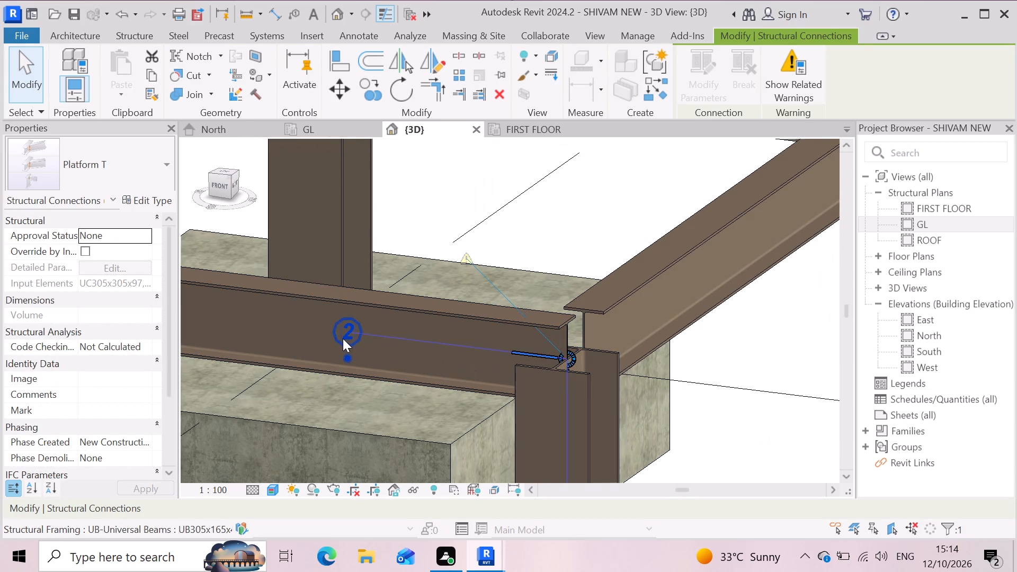
Delete the Platform T connection at the corner column.
left_click(343, 338)
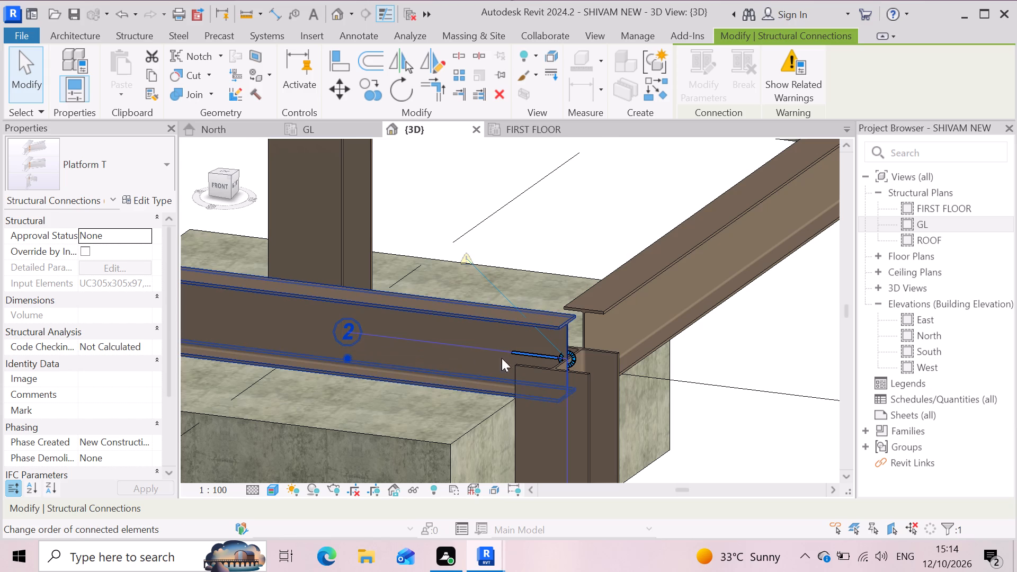
left_click(555, 361)
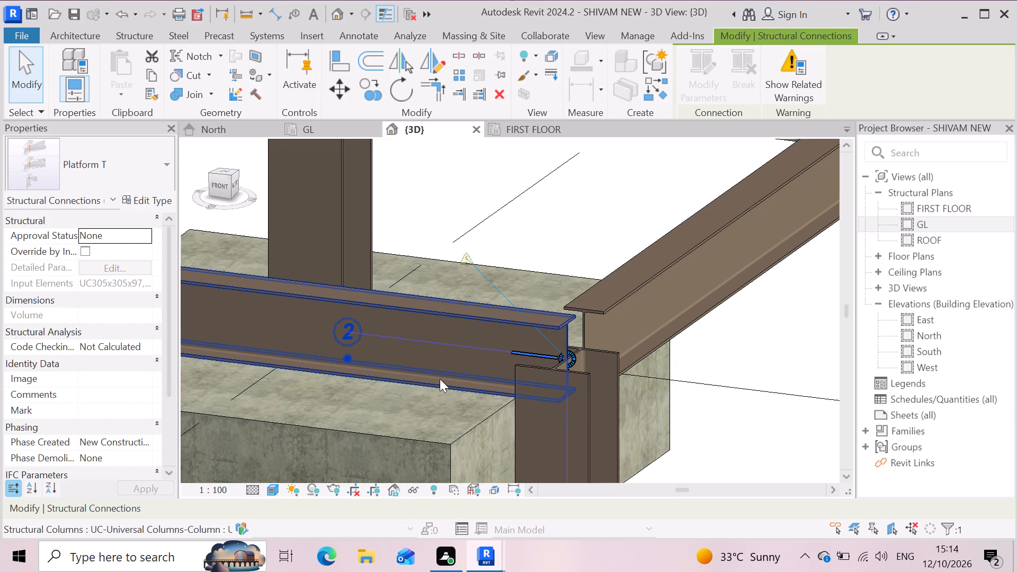
left_click(345, 335)
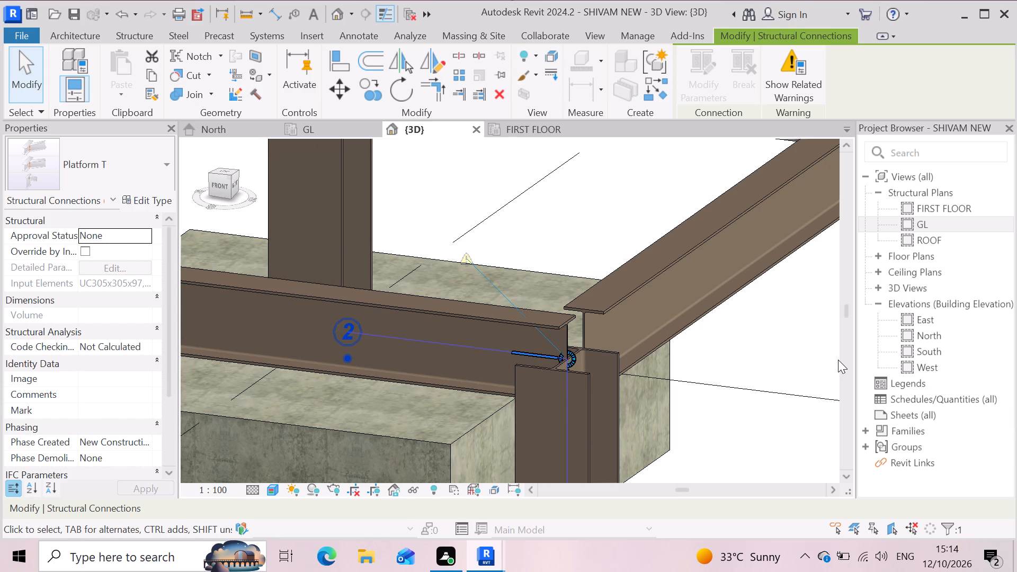
key("Delete")
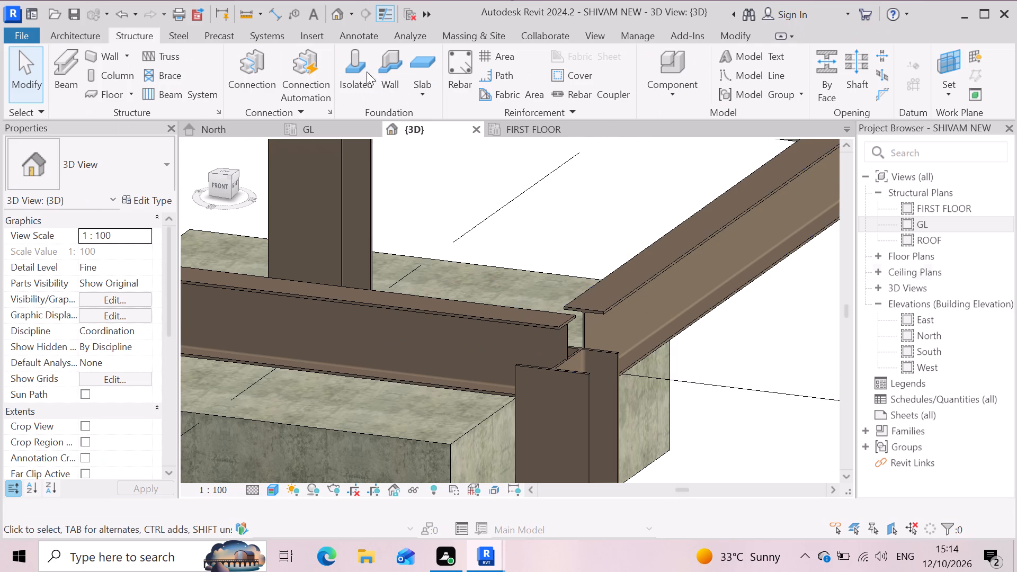
Start a new structural connection on the corner UC305x305x97 column and an adjoining UB305x165x40 beam, and set its type to Platform T.
left_click(251, 87)
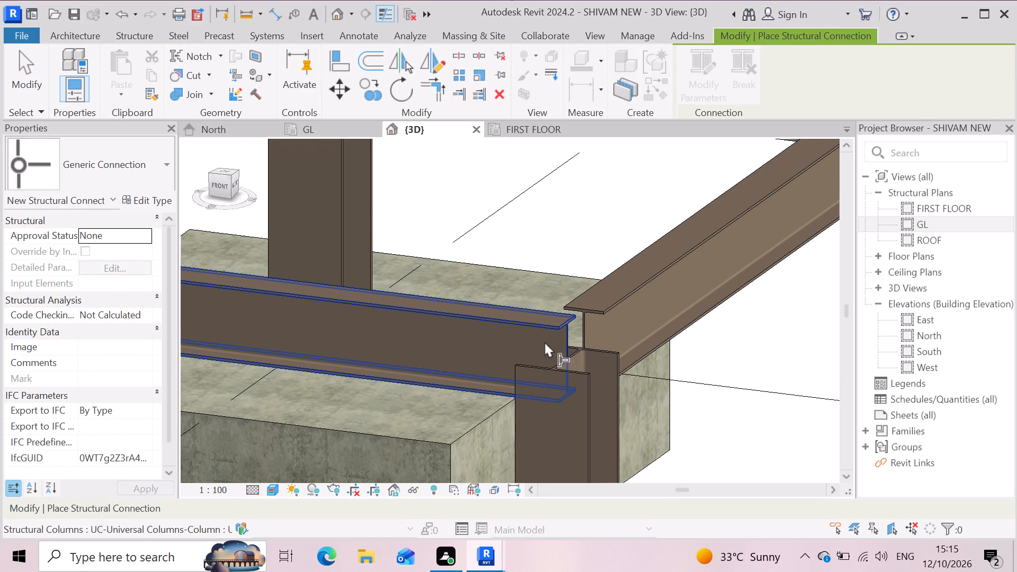
left_click(512, 339)
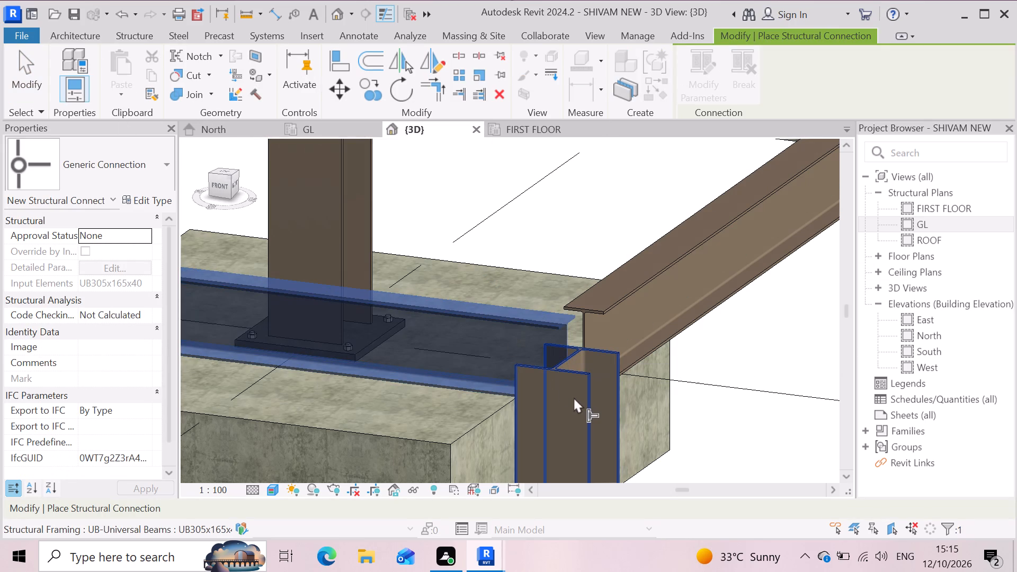
left_click(576, 400)
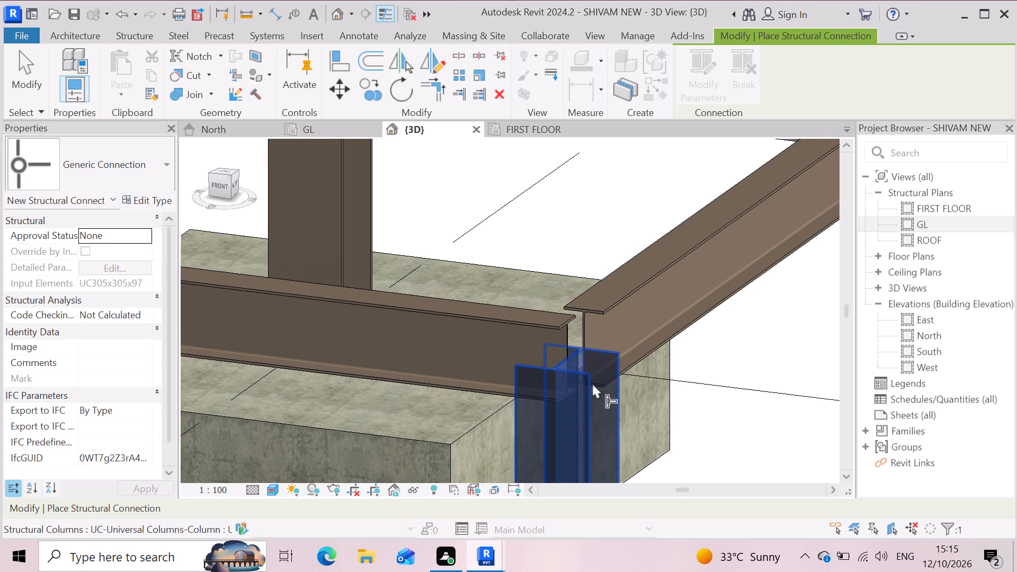
left_click(614, 337)
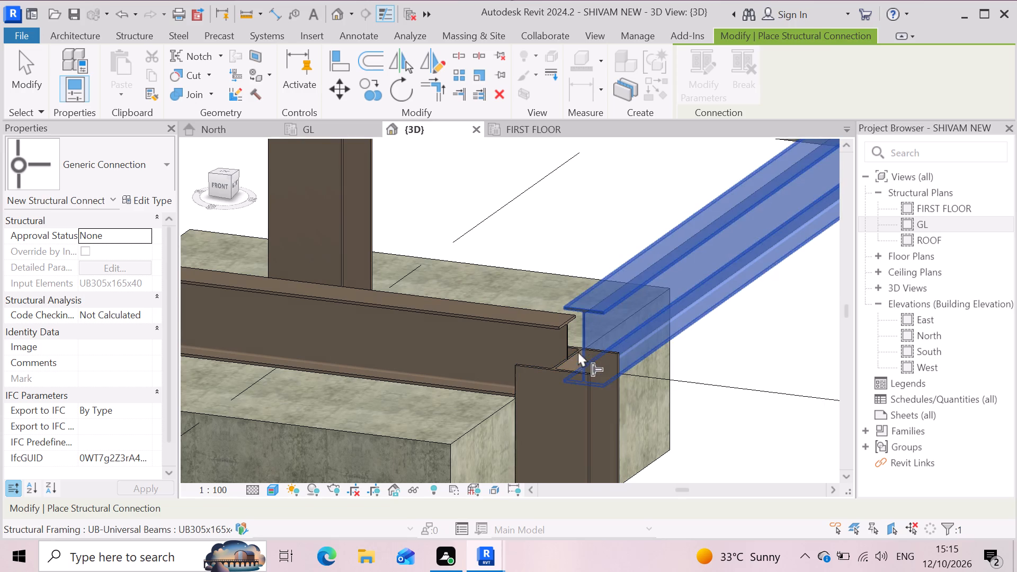
left_click(561, 343)
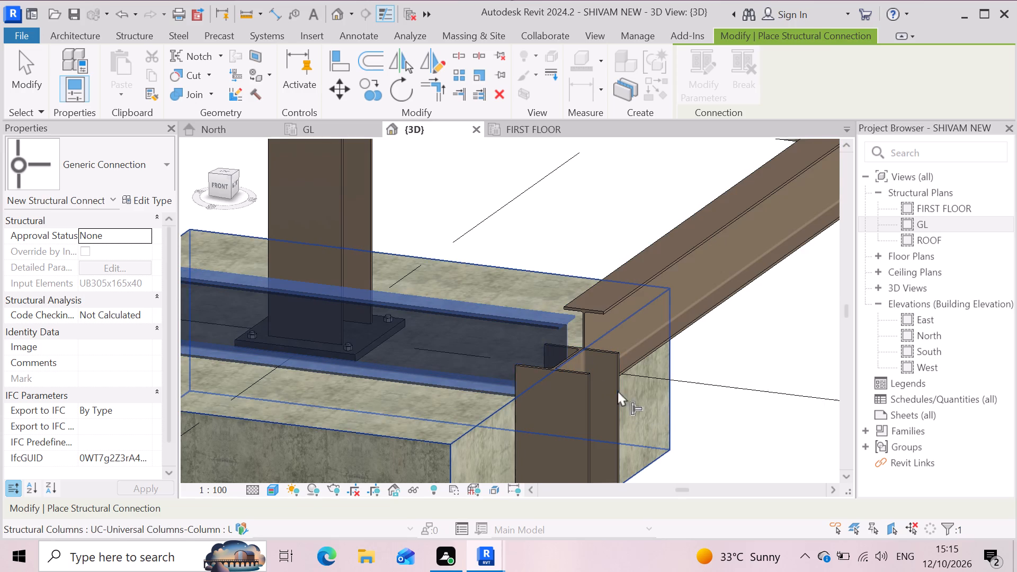
left_click(581, 350)
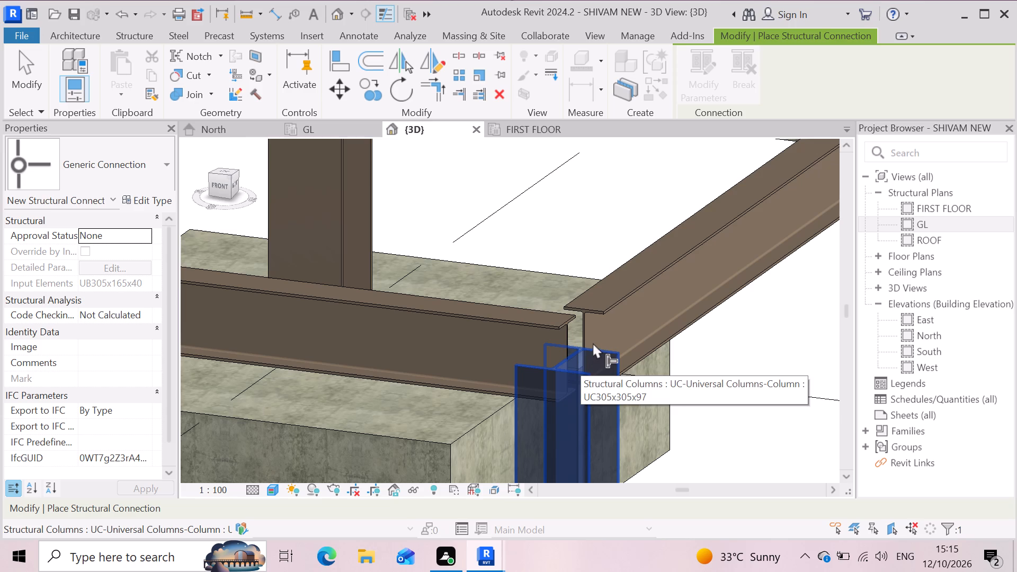
left_click(640, 305, "ctrl")
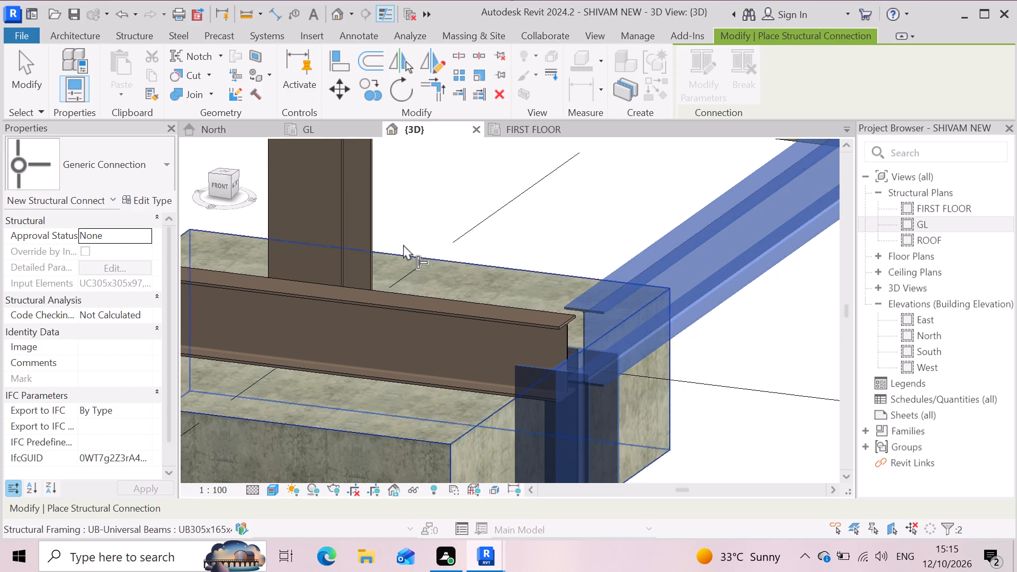
left_click(167, 163)
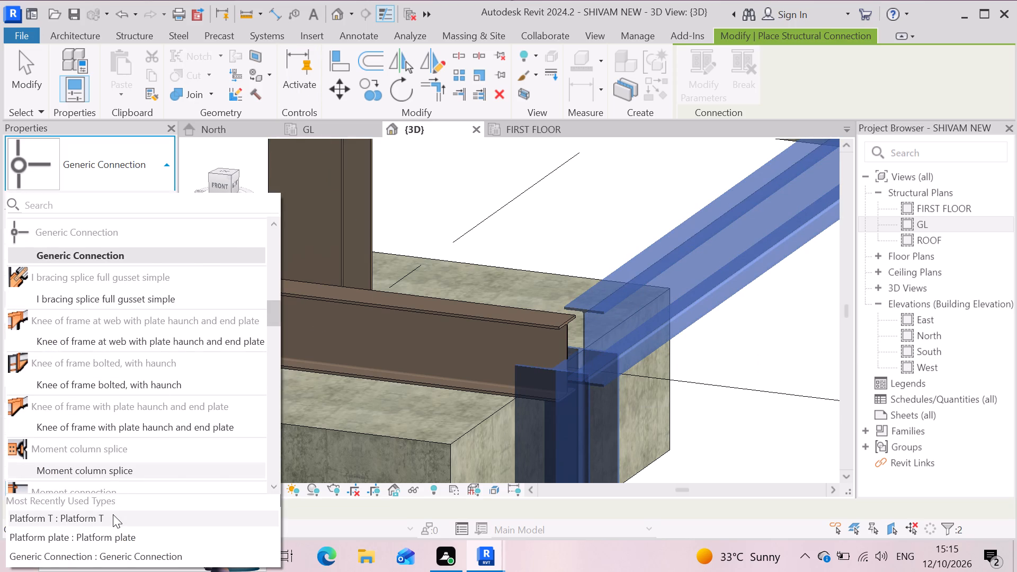
left_click(112, 515)
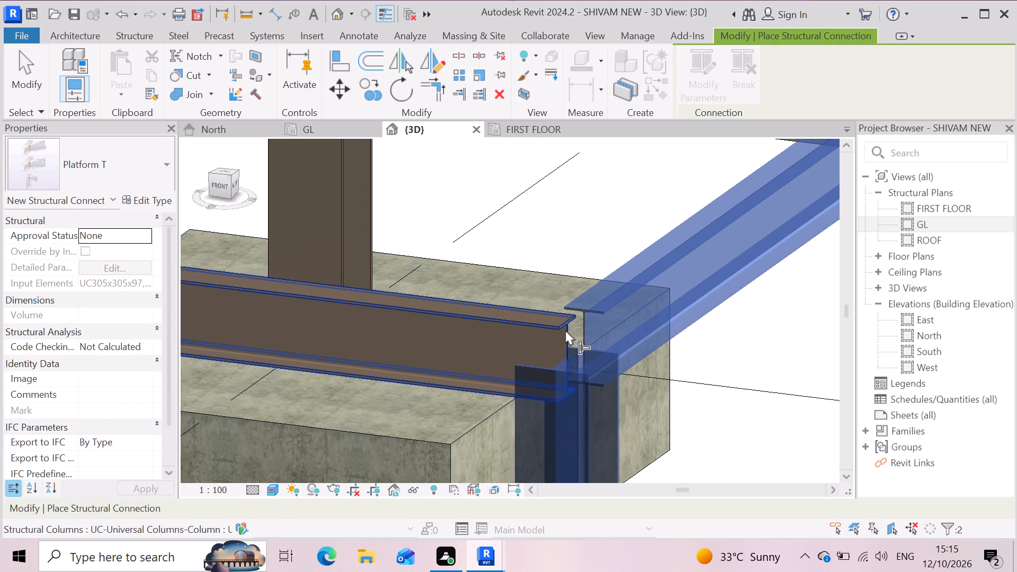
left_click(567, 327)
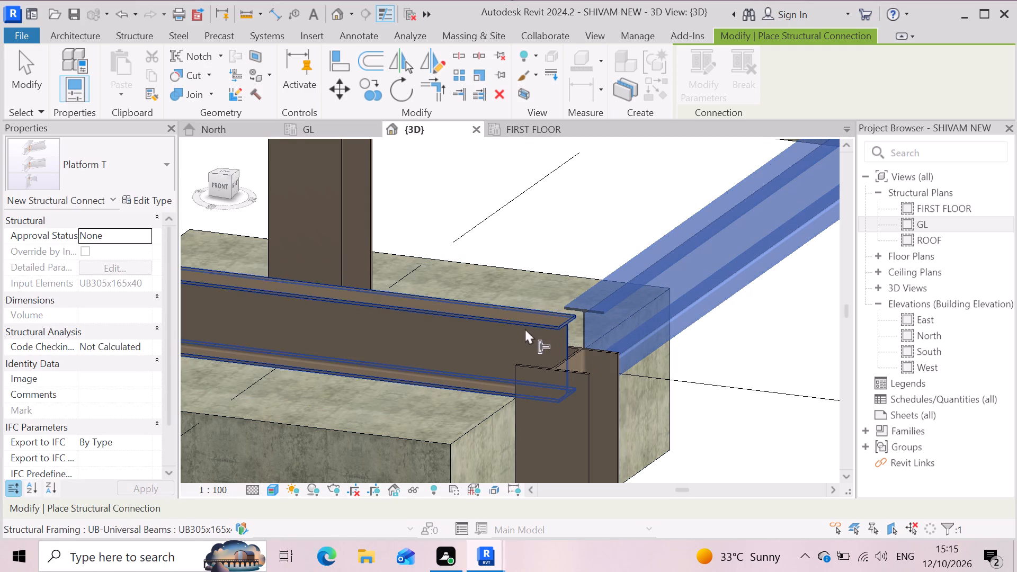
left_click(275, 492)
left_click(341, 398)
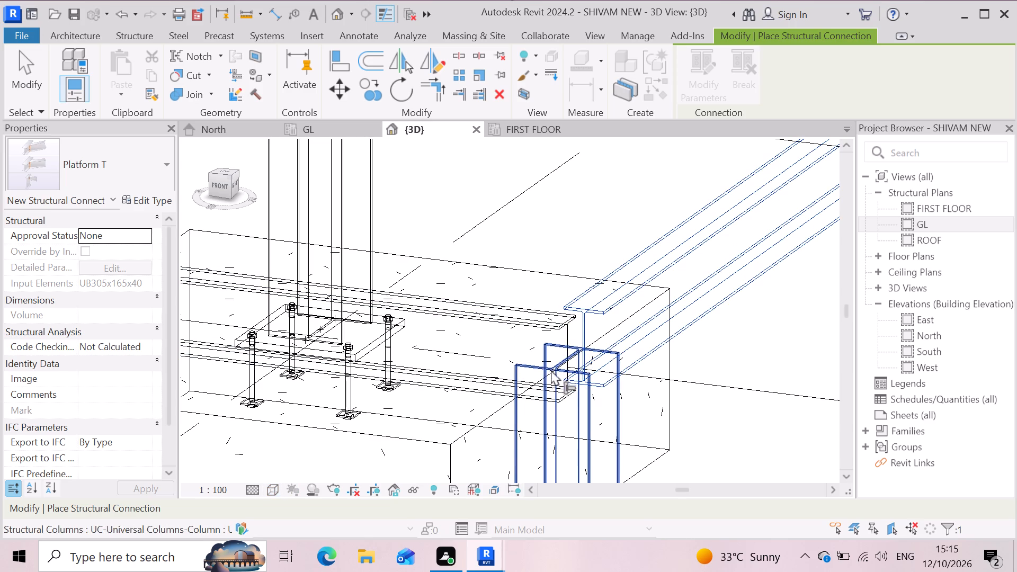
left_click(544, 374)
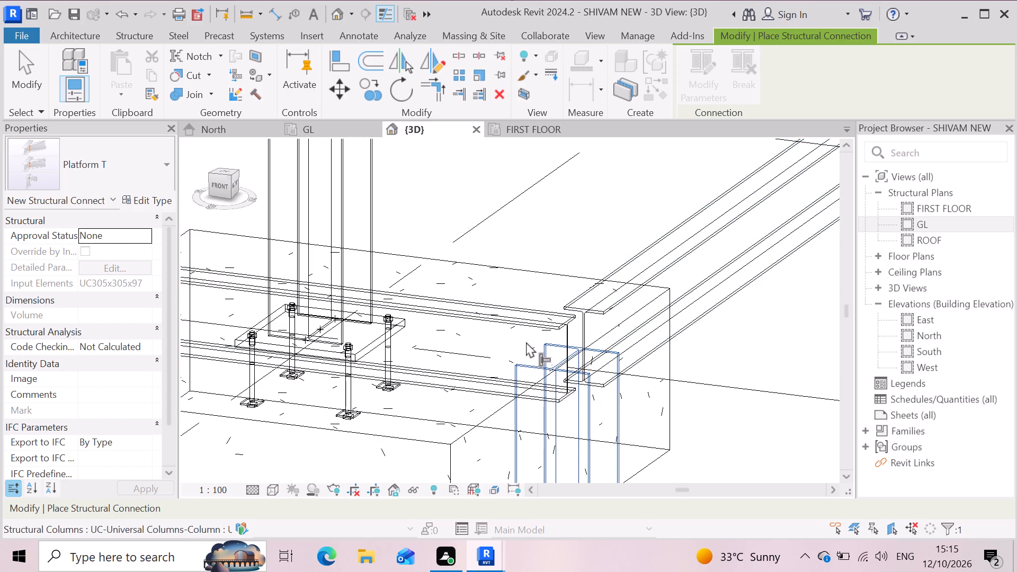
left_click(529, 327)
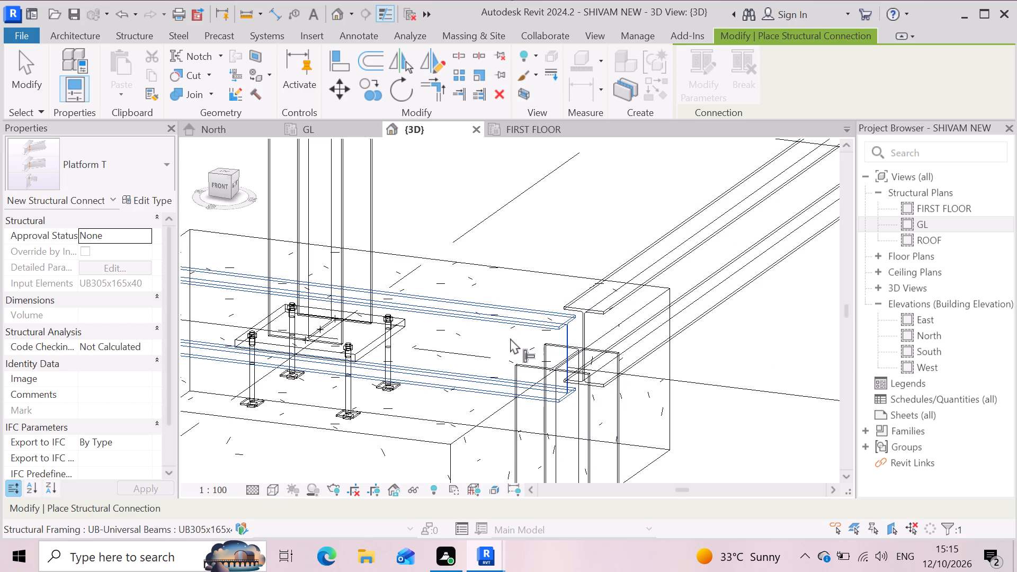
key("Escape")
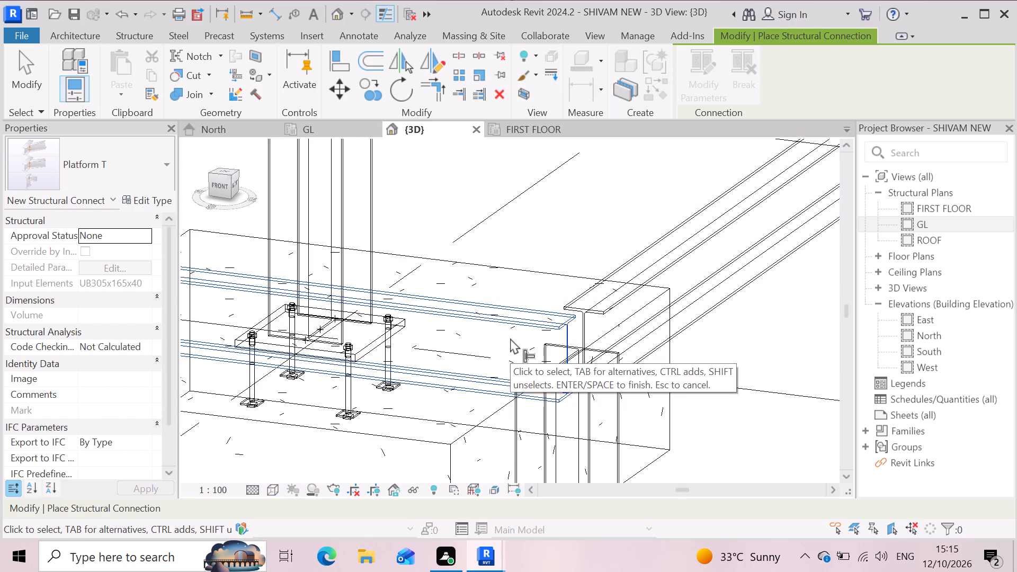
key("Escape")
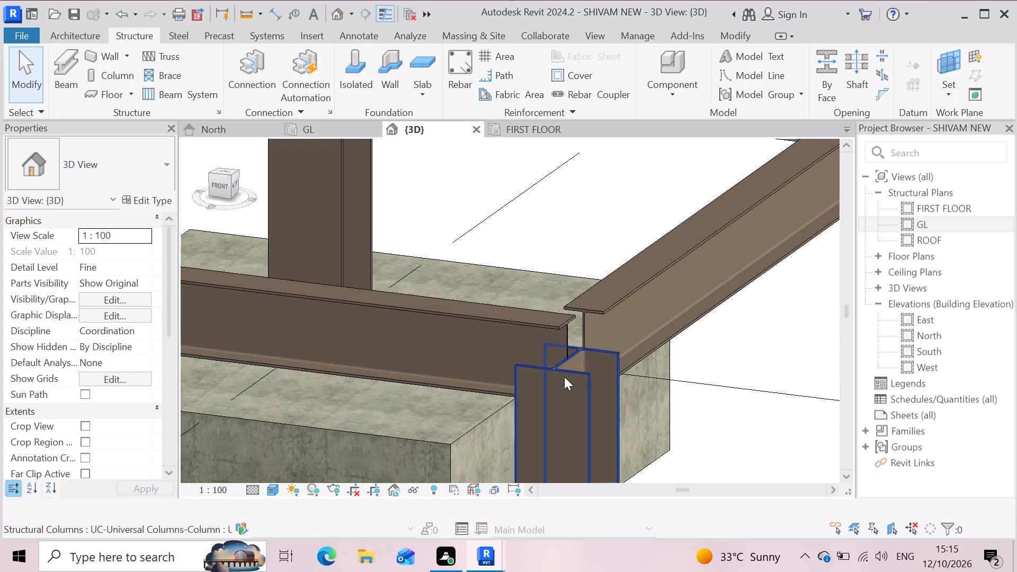
Add a Platform T structural connection joining the corner UC305x305x97 column to both UB305x165x40 beams that meet there.
scroll(550, 358, "down", 1)
key("Escape")
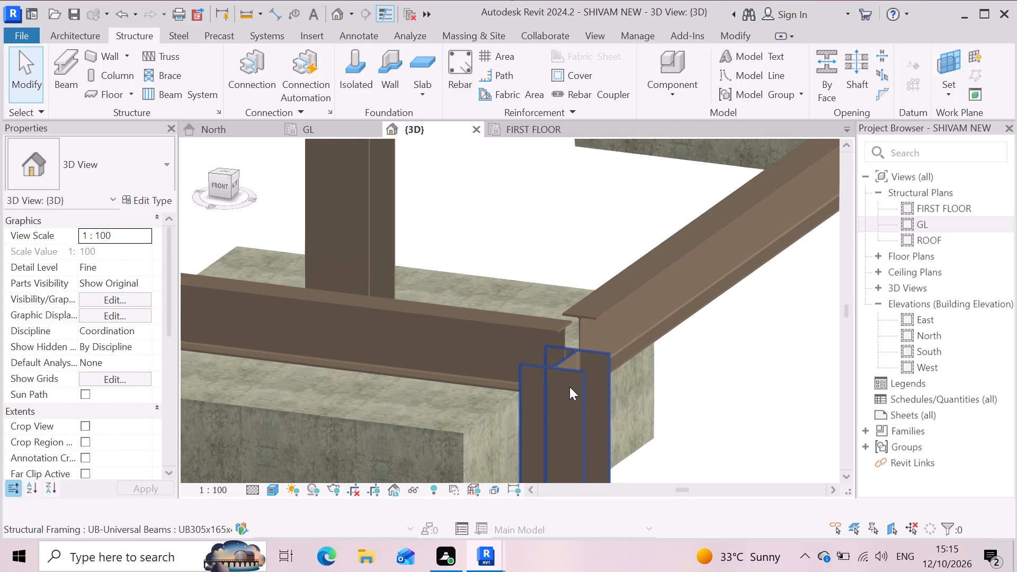
scroll(569, 386, "up", 5)
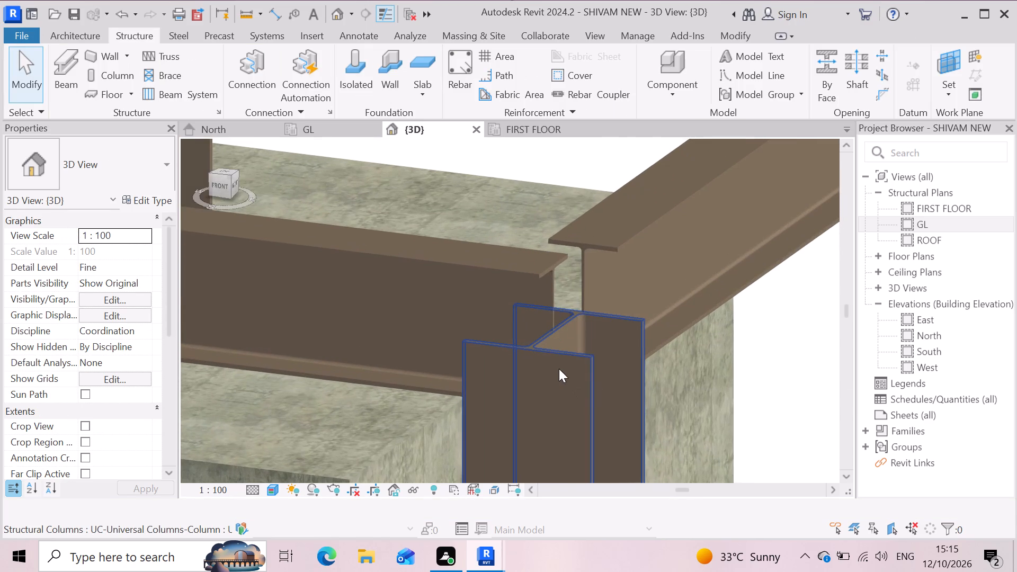
scroll(561, 359, "up", 3)
left_click(538, 346)
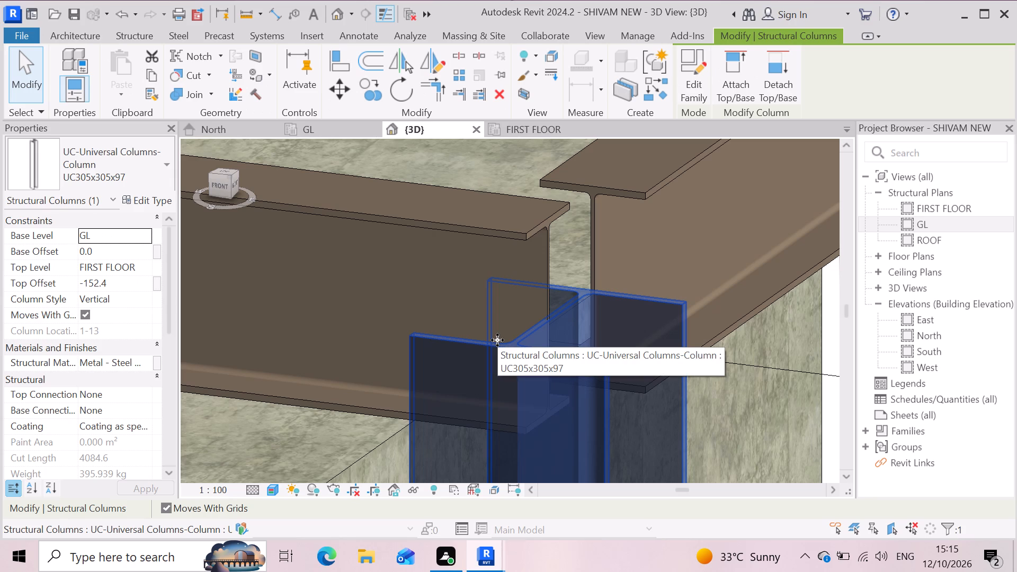
left_click(451, 282, "ctrl")
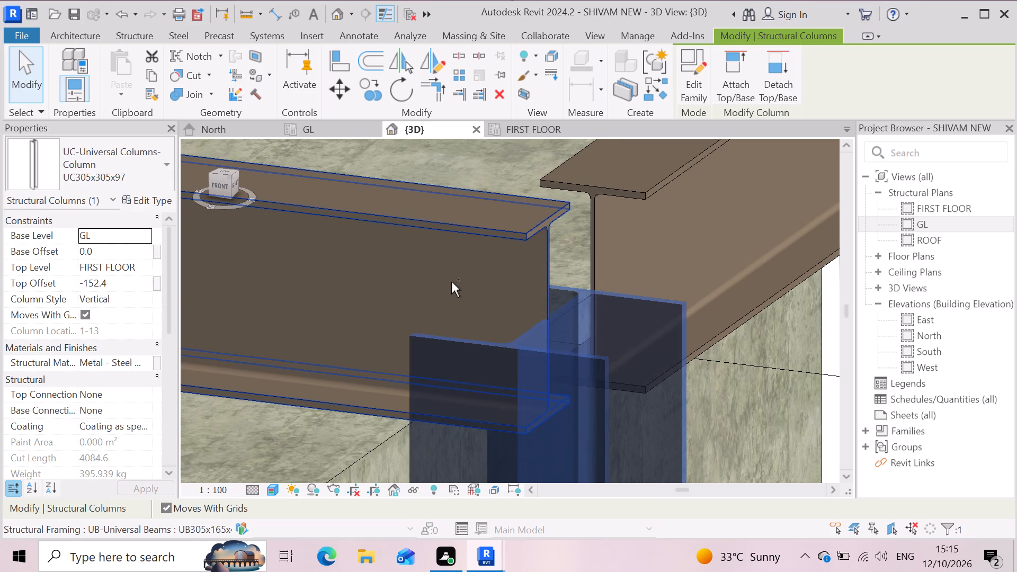
left_click(653, 260, "ctrl")
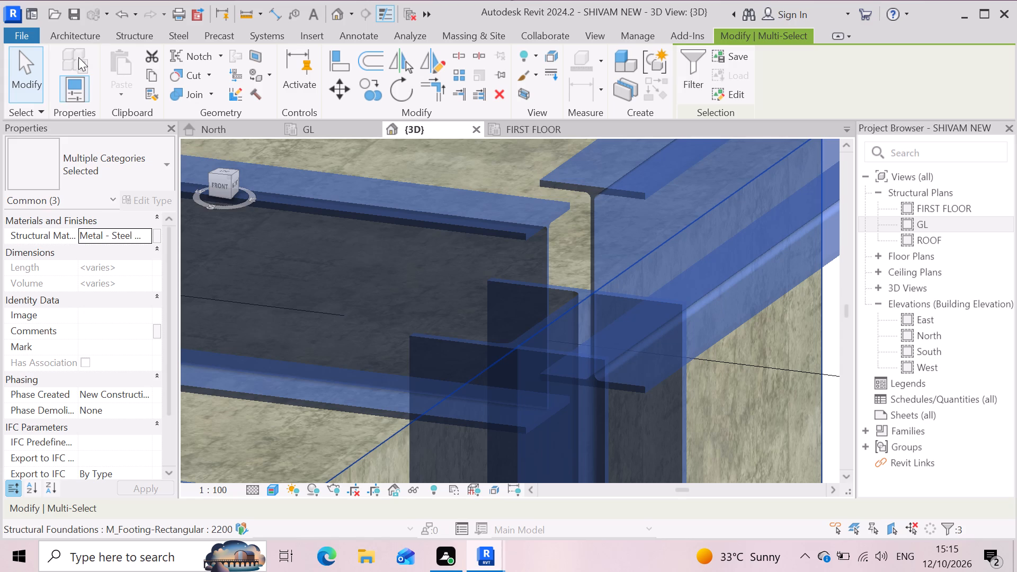
left_click(153, 38)
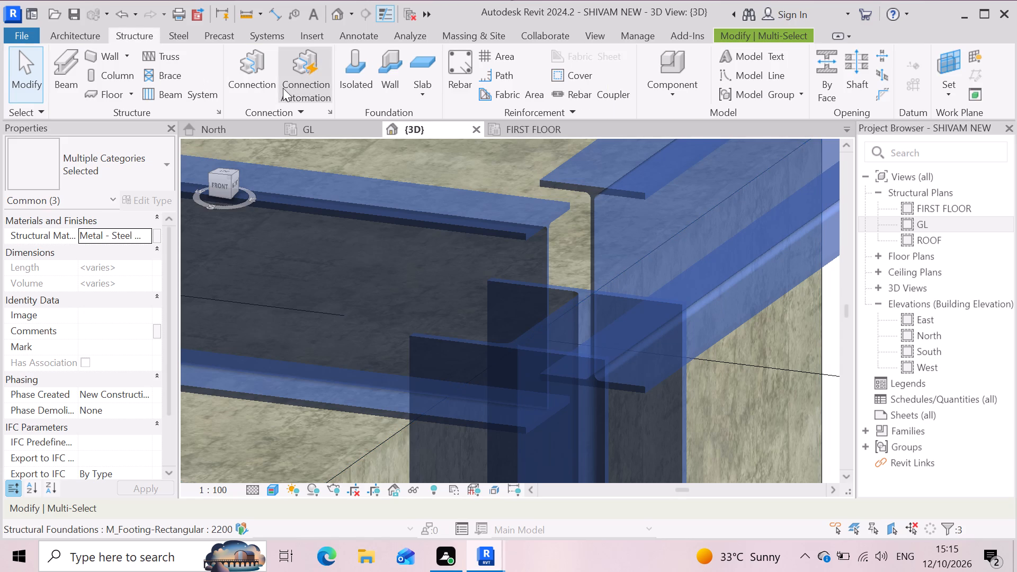
left_click(256, 78)
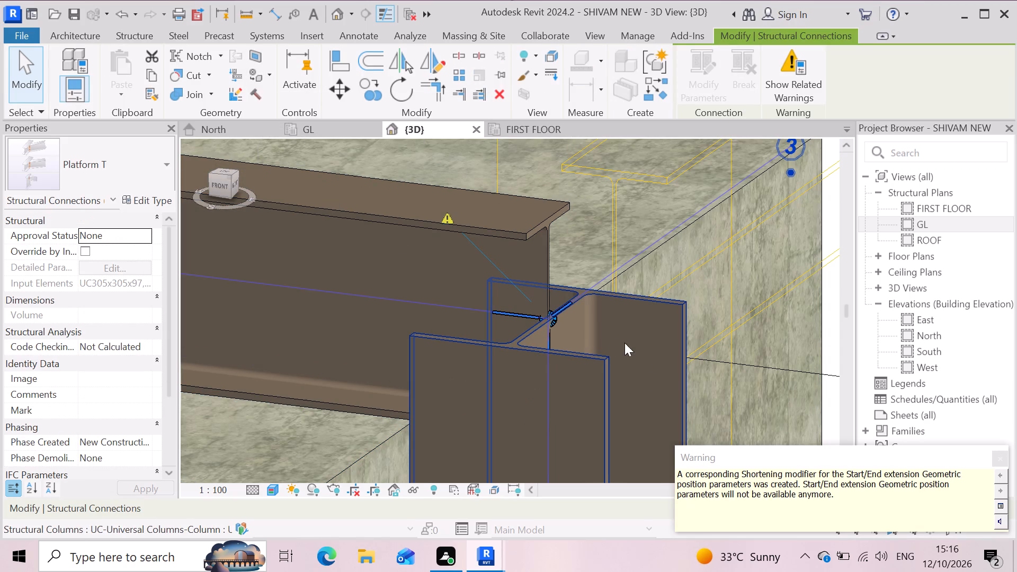
Inspect the Platform T connection between the corner column and both beams within the surrounding frame.
scroll(602, 345, "down", 11)
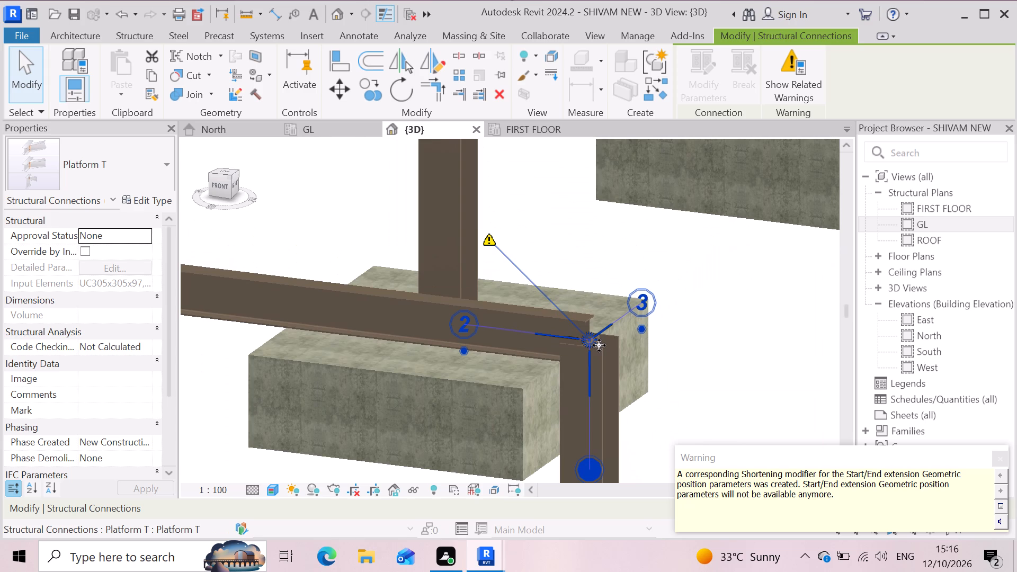
scroll(599, 345, "down", 7)
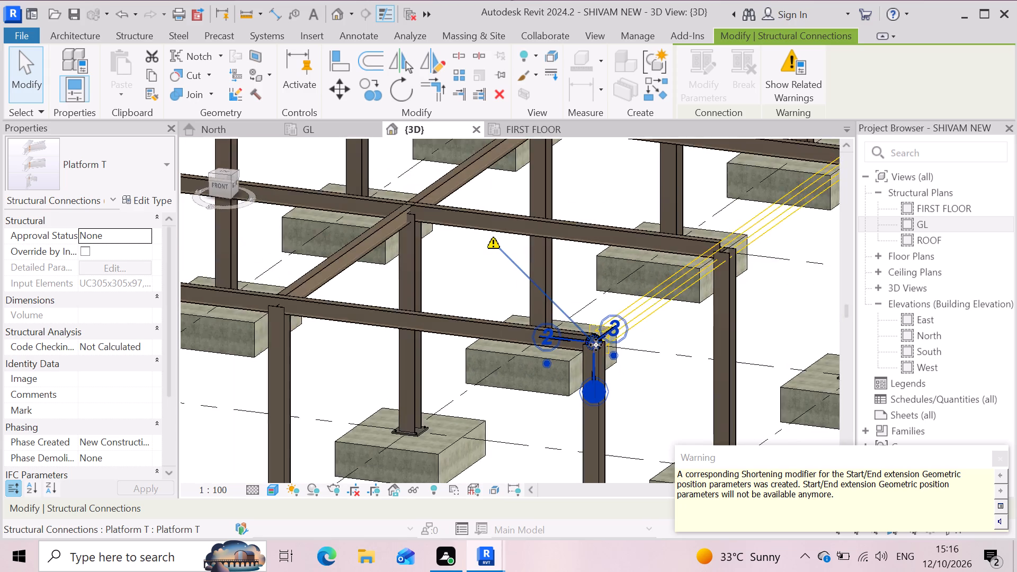
scroll(596, 345, "down", 6)
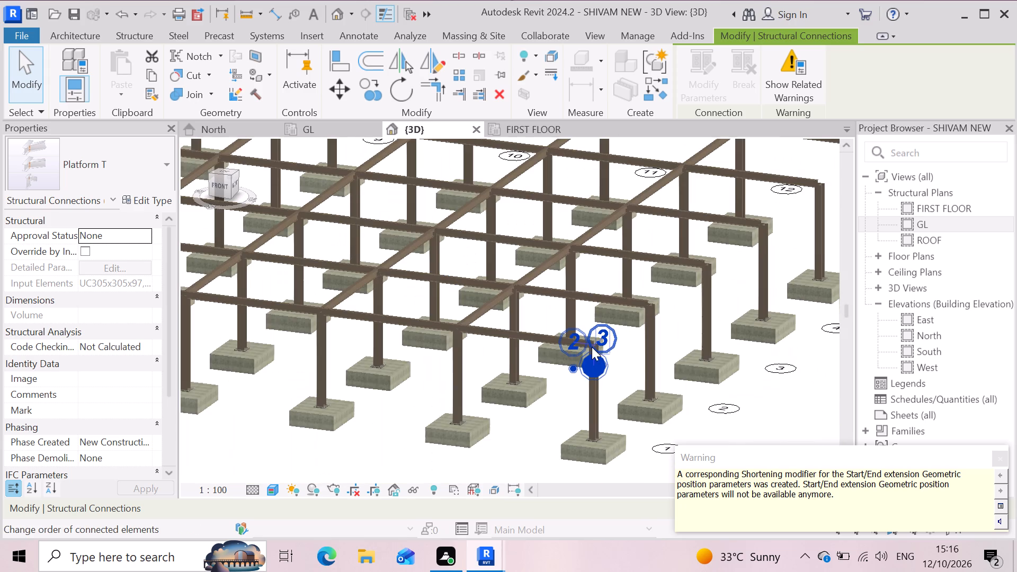
scroll(563, 374, "up", 4)
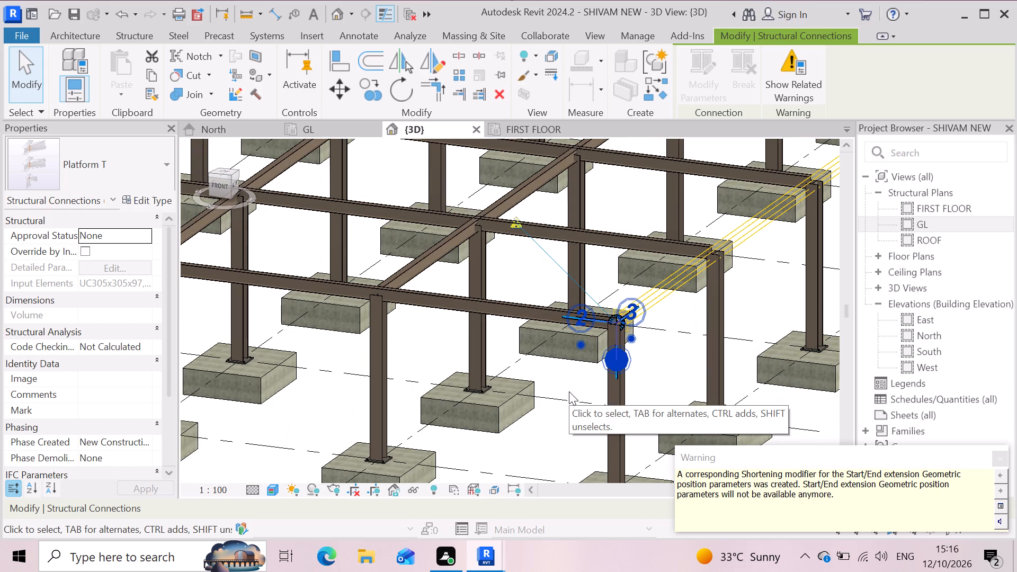
key("Escape")
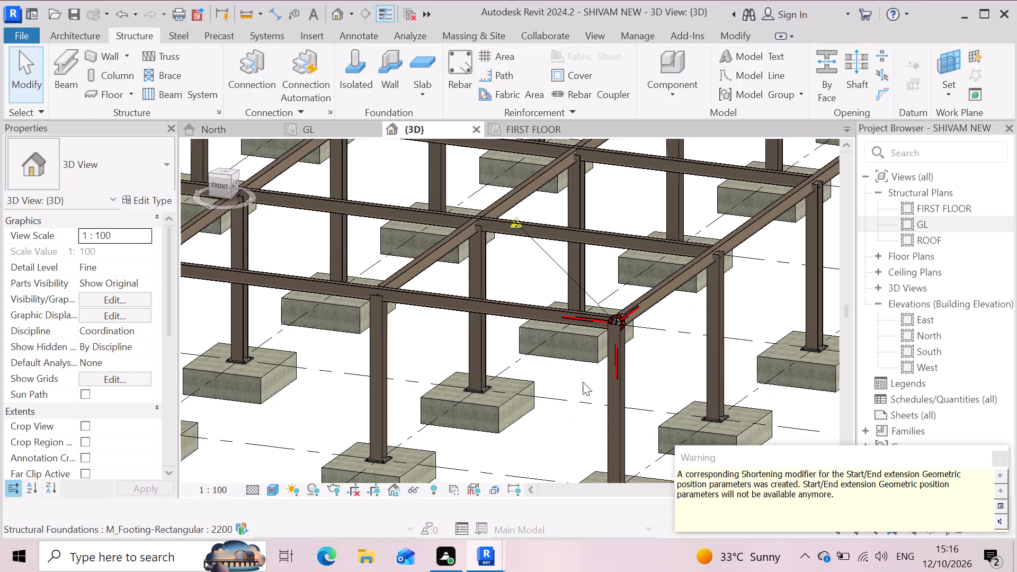
scroll(622, 339, "up", 1)
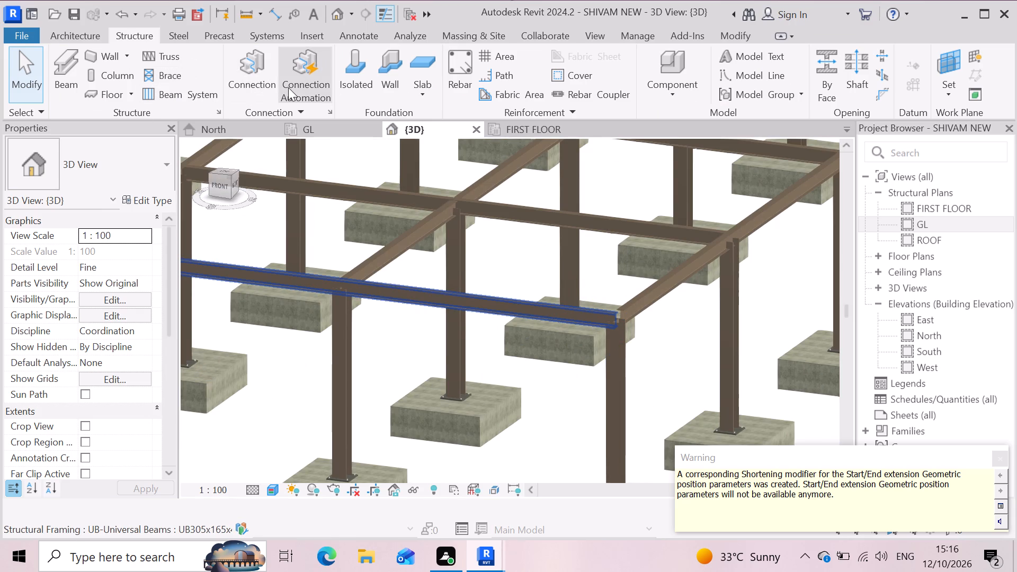
Save the project.
left_click(249, 81)
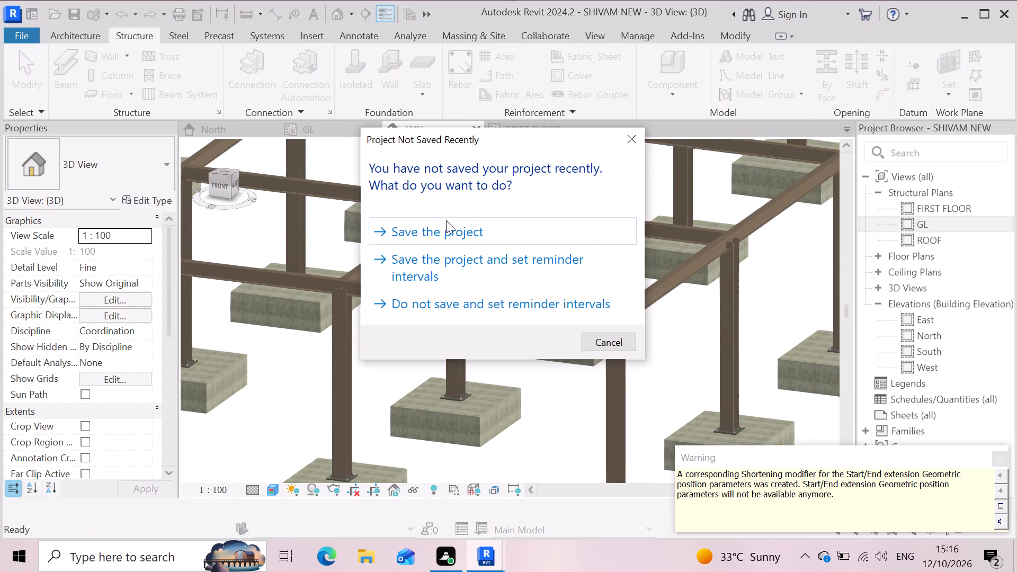
left_click(450, 235)
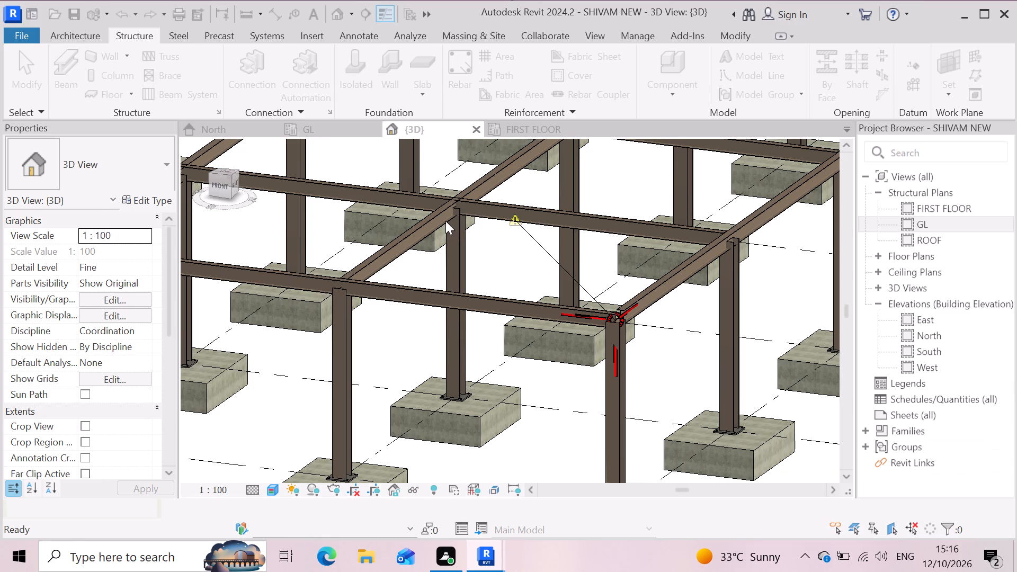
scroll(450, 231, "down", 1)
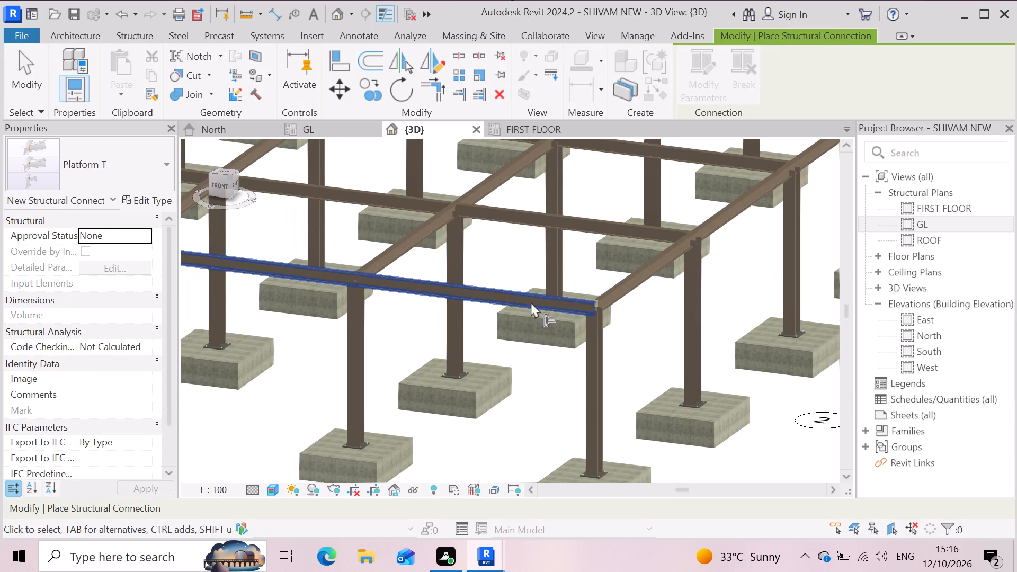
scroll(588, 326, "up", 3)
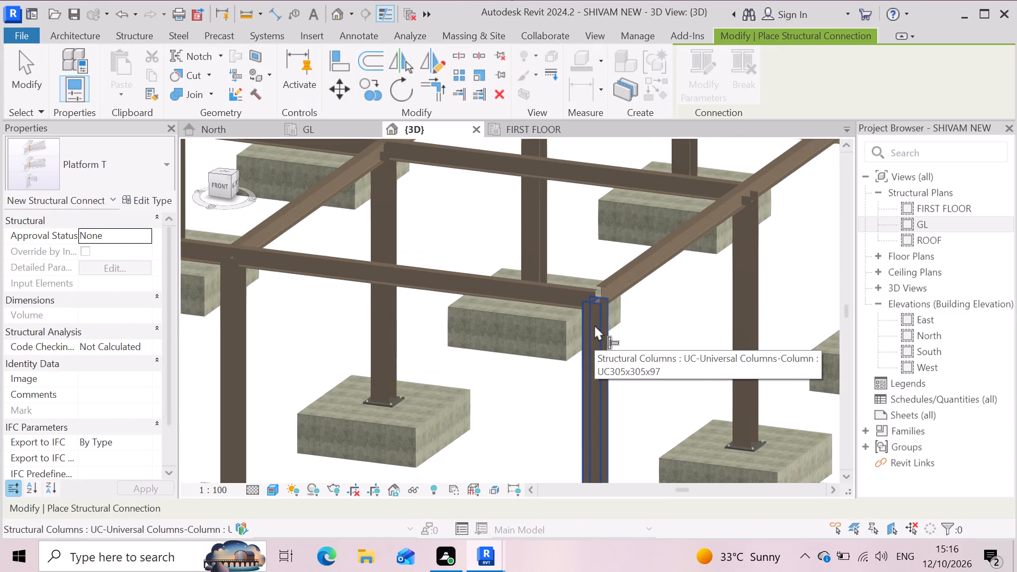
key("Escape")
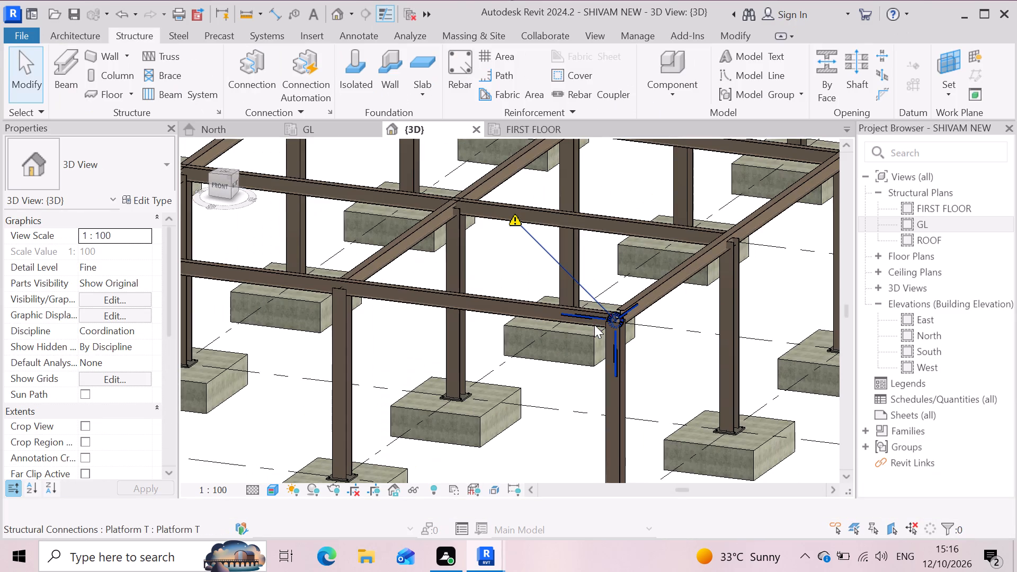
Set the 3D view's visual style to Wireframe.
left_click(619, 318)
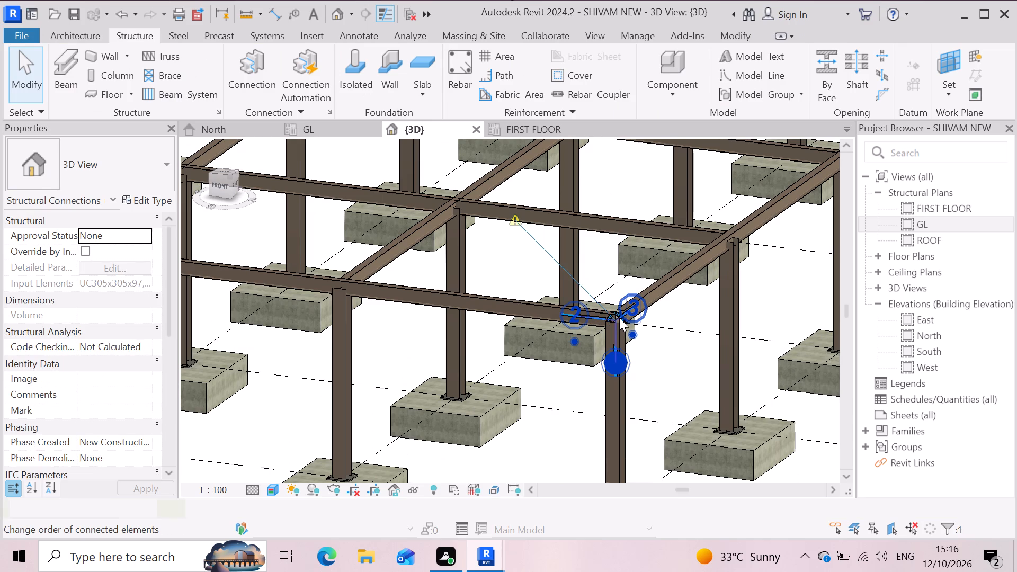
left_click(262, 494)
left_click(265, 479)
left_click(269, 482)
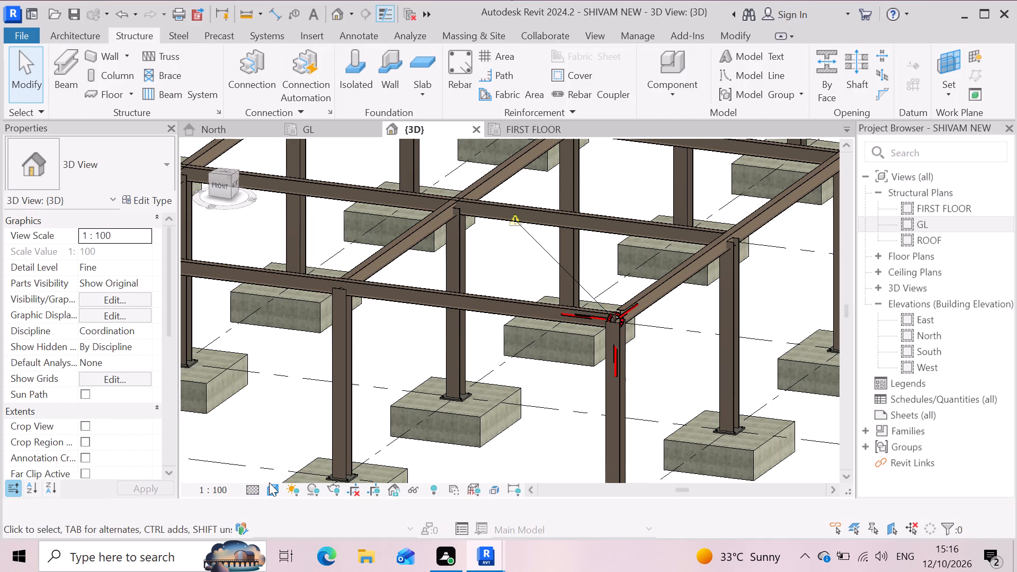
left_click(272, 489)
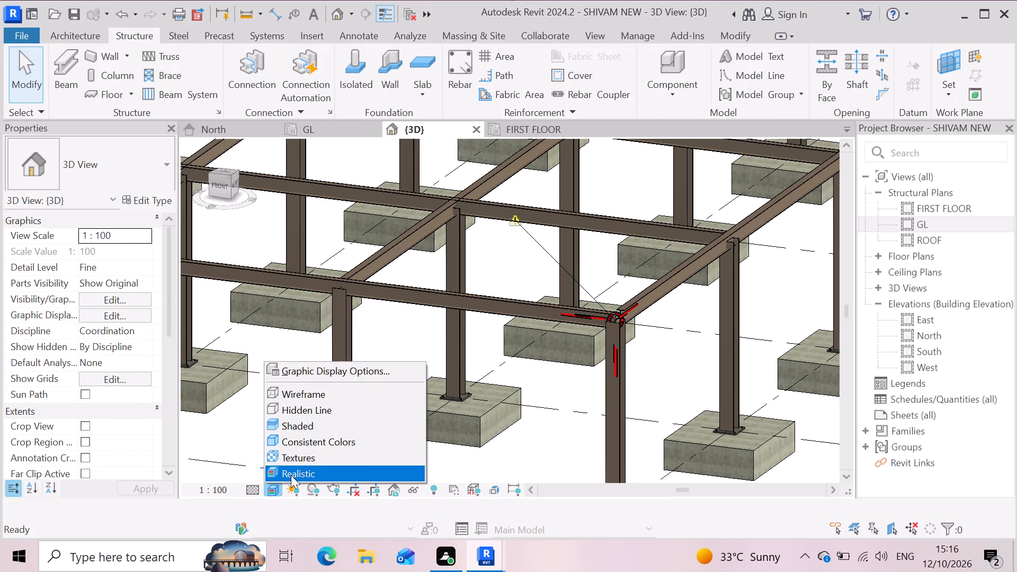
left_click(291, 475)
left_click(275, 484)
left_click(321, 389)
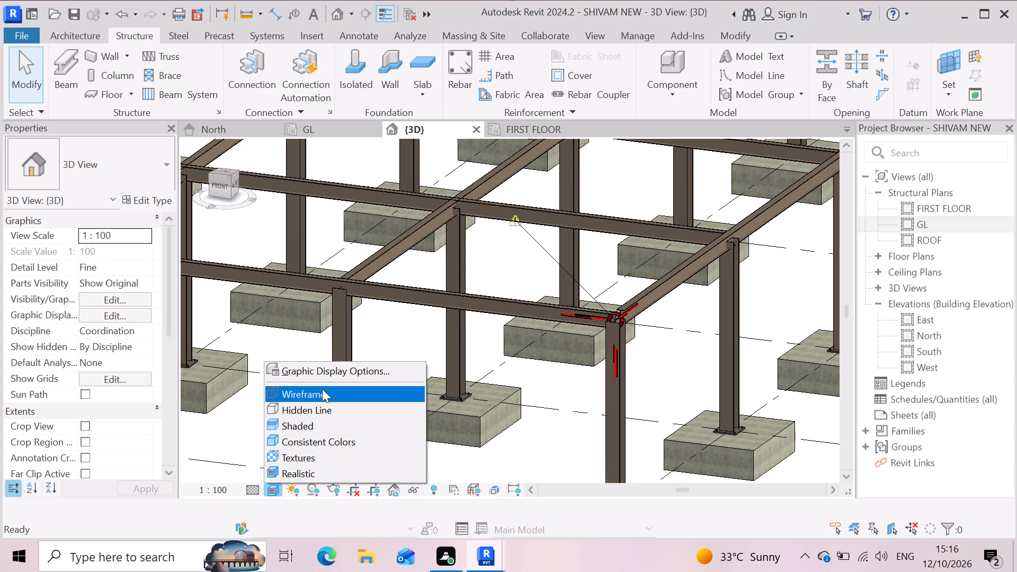
Examine the Platform T connection between the corner column and its two beams in wireframe.
scroll(630, 291, "up", 2)
scroll(596, 324, "up", 3)
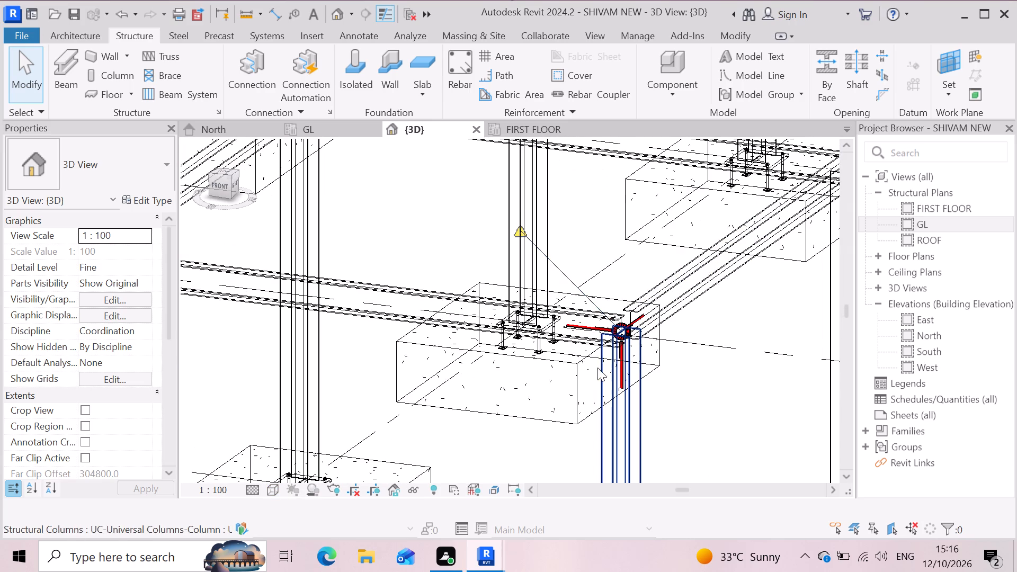
scroll(644, 364, "up", 2)
left_click(612, 325)
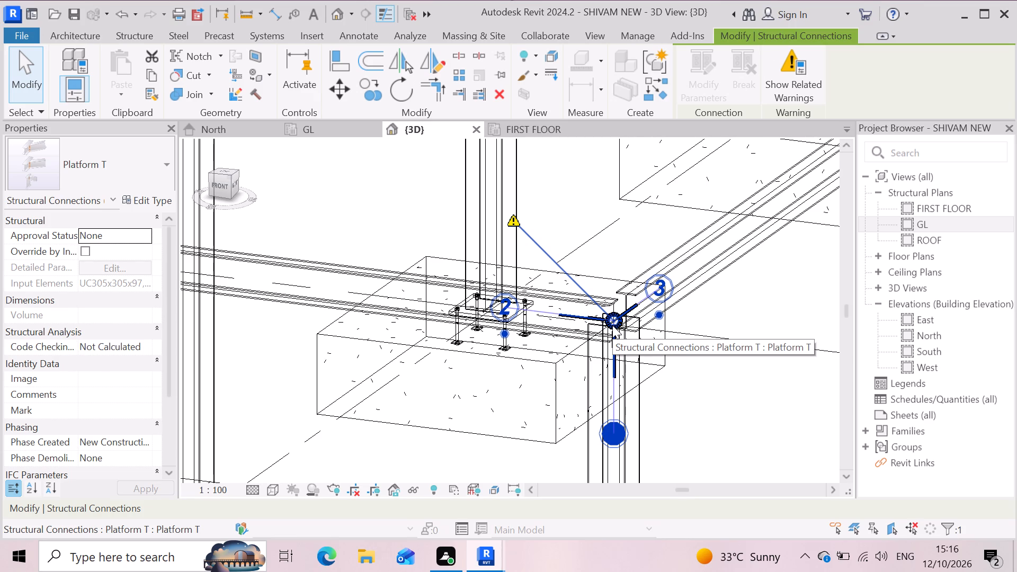
scroll(547, 353, "down", 7)
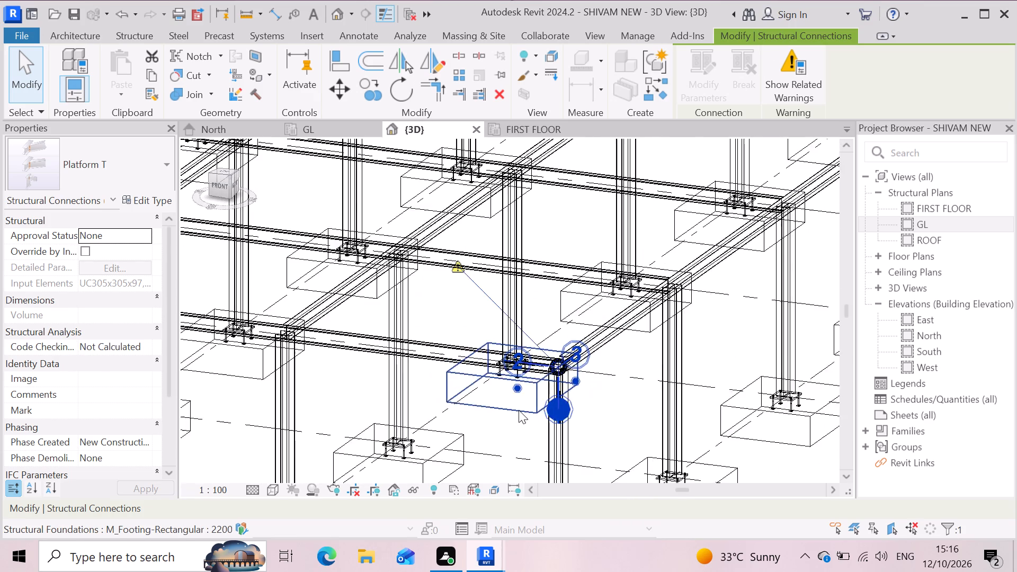
scroll(519, 410, "down", 11)
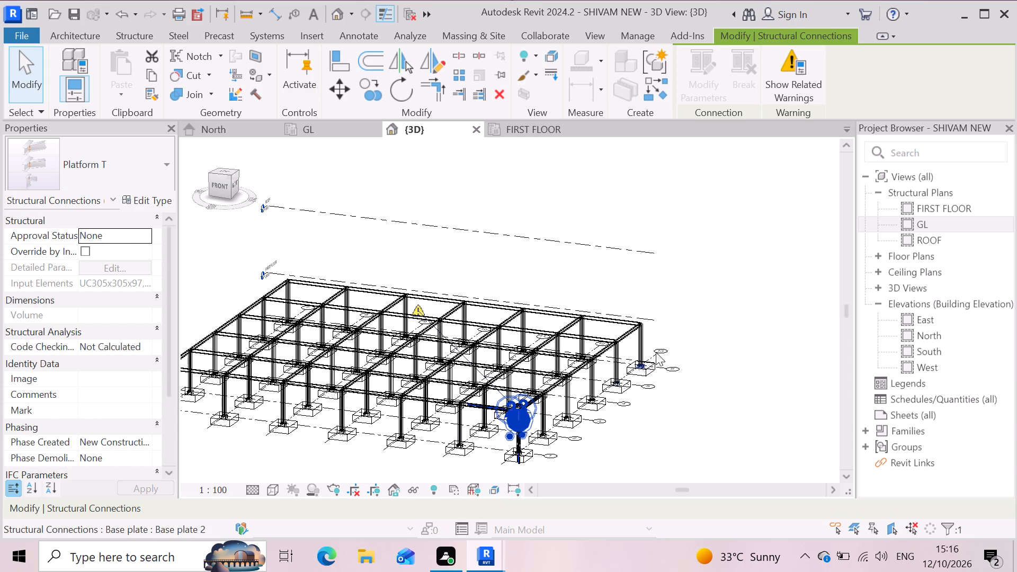
Examine the beam-to-column joints at other columns in wireframe, including the UC305x305x97 column at grid location 5-12.
scroll(668, 323, "up", 3)
scroll(488, 320, "up", 1)
scroll(521, 362, "up", 4)
scroll(578, 405, "up", 13)
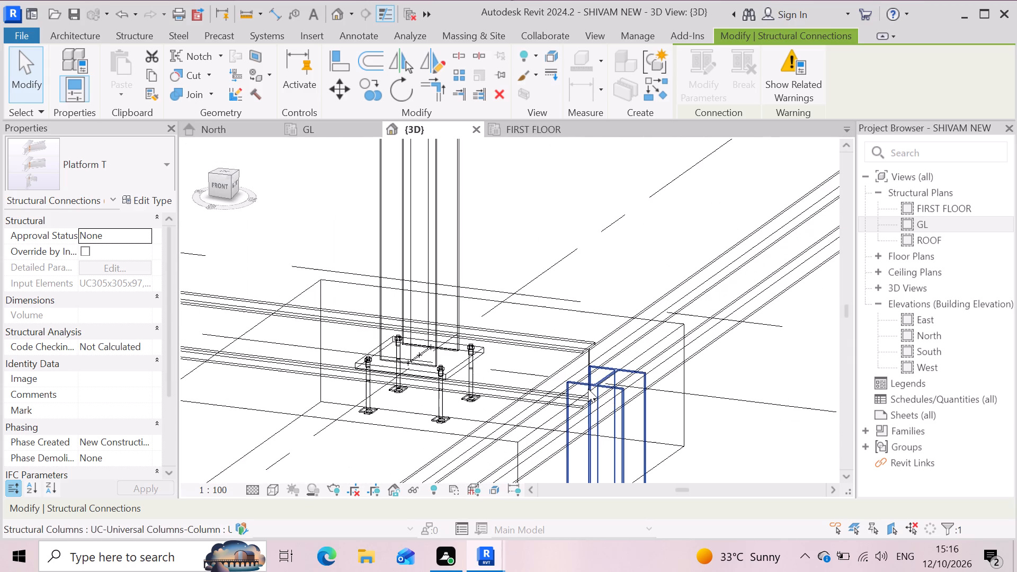
scroll(625, 394, "down", 10)
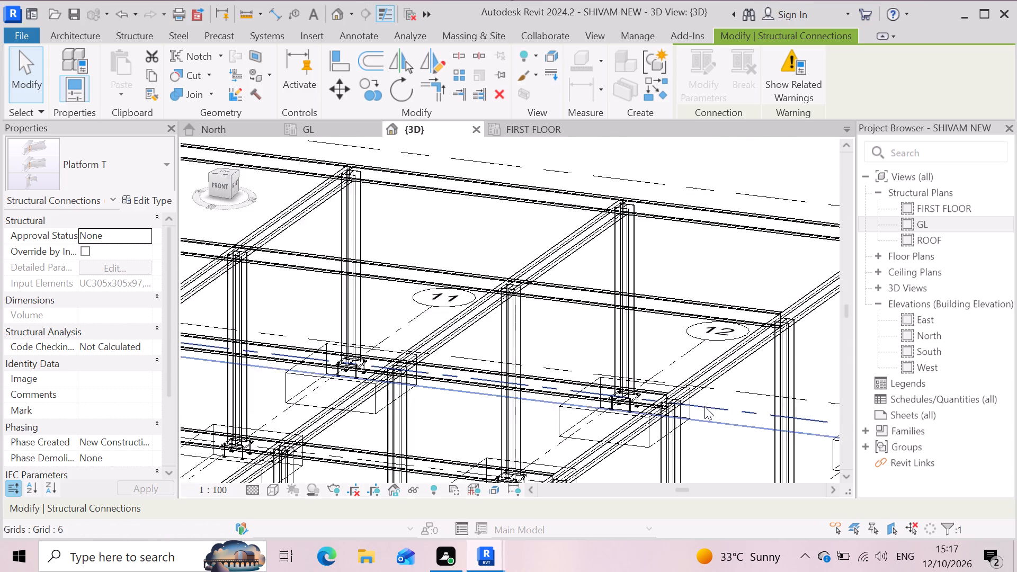
scroll(704, 406, "down", 1)
scroll(411, 353, "up", 2)
scroll(581, 299, "up", 3)
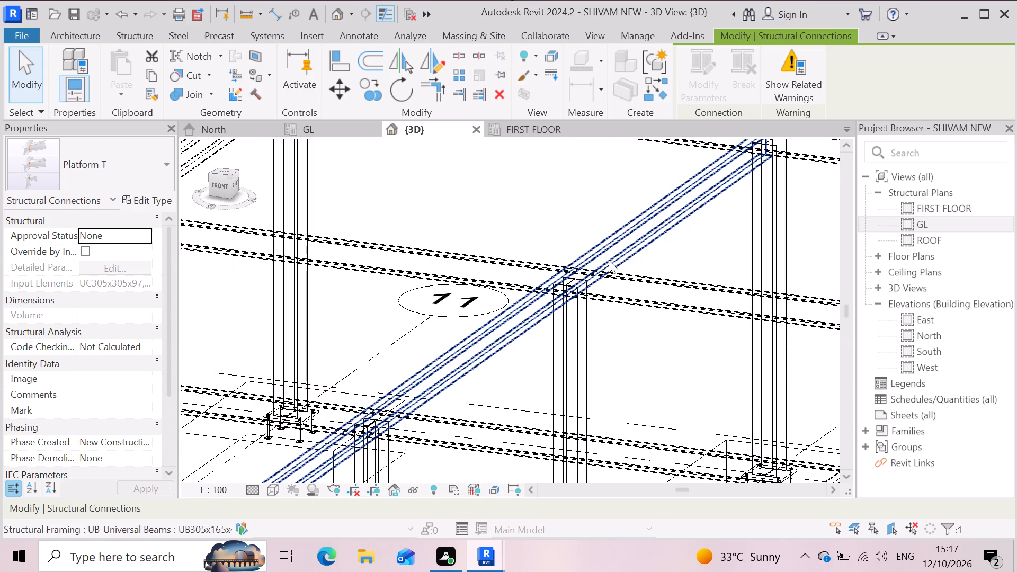
scroll(609, 260, "up", 7)
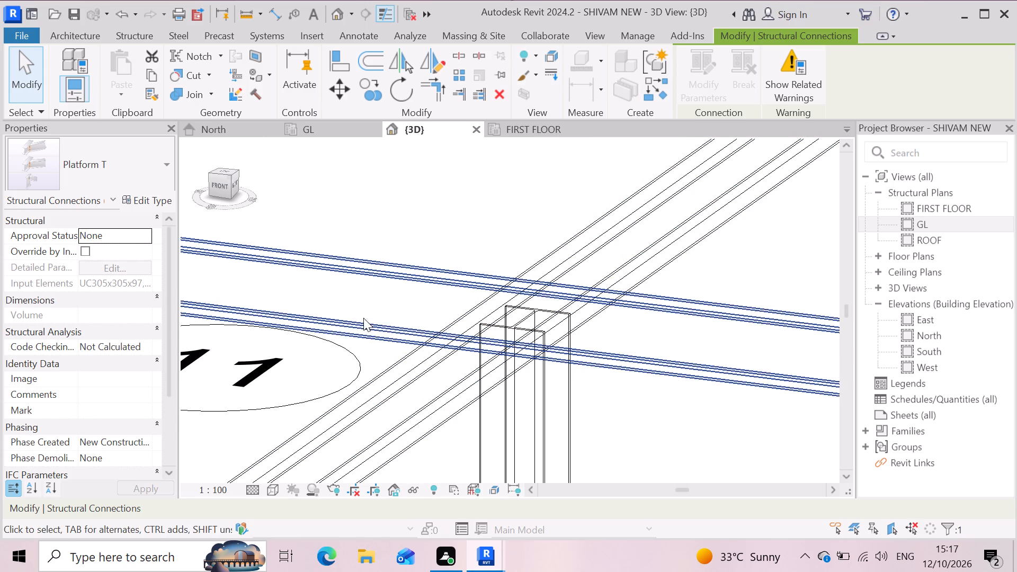
left_click(537, 381)
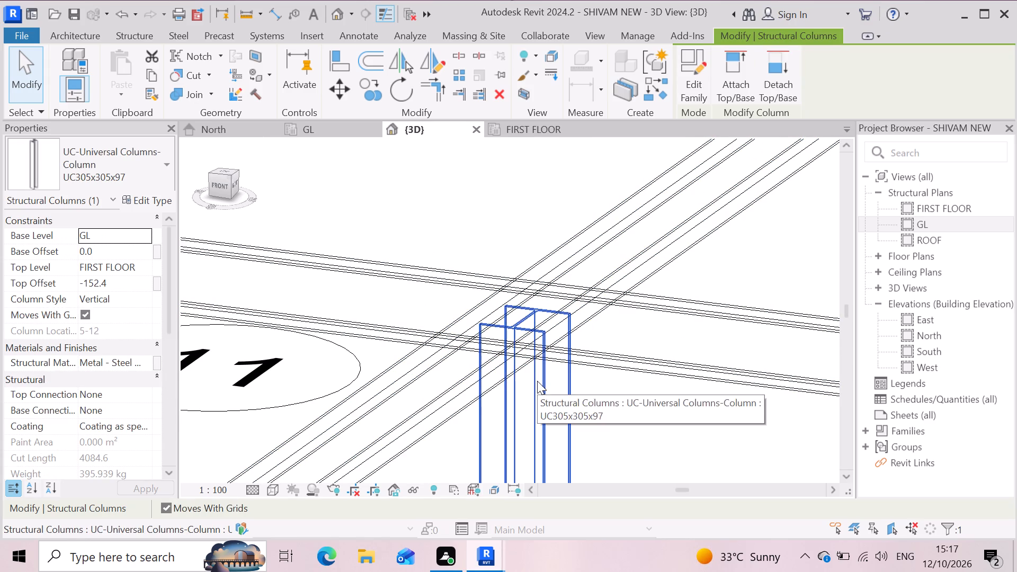
scroll(703, 335, "down", 4)
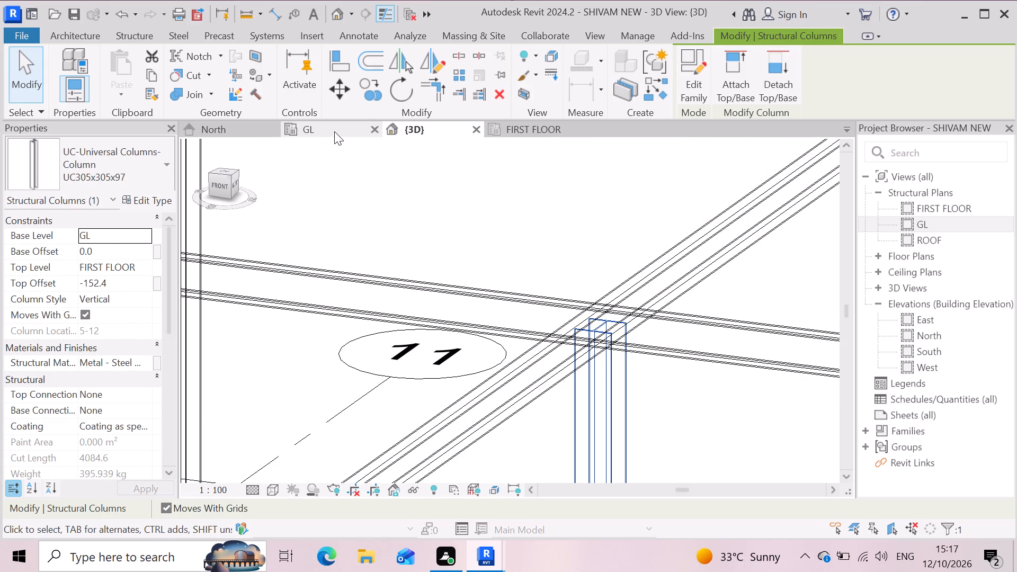
scroll(657, 304, "down", 13)
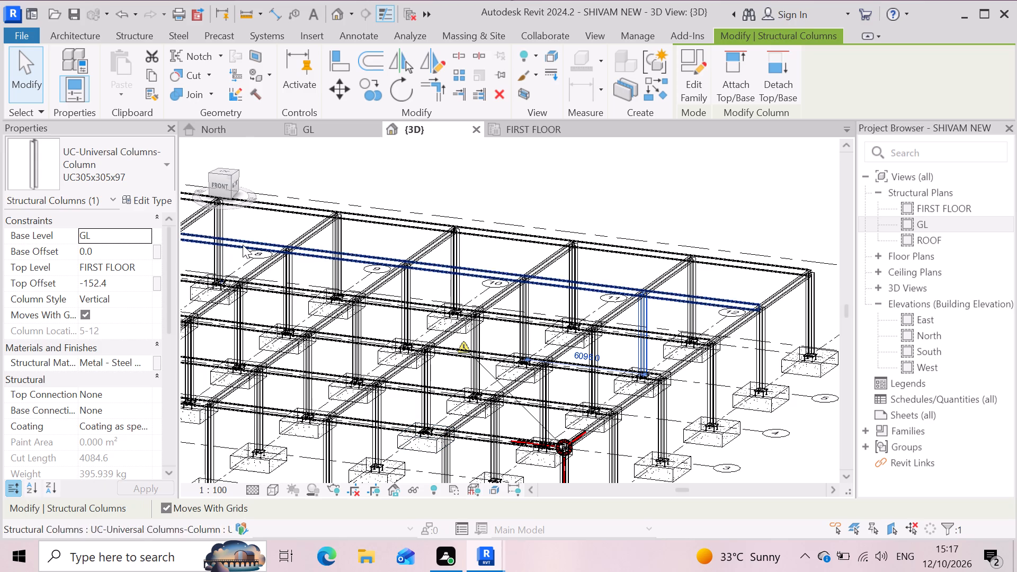
Set the 3D view's visual style back to Realistic.
left_click(274, 490)
left_click(295, 472)
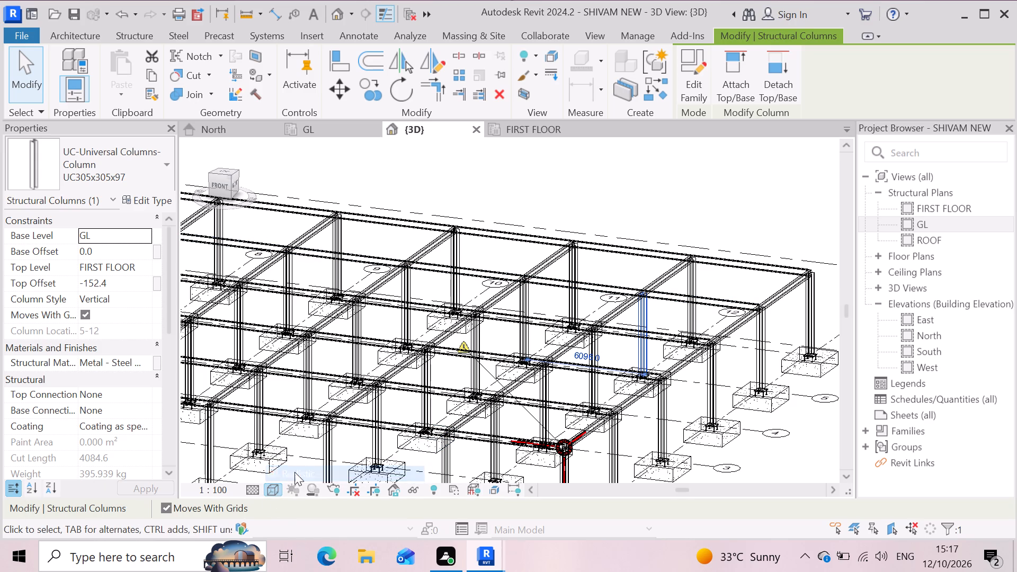
Duplicate the corner connection's Platform T type as Platform T 2 and apply it to that connection.
scroll(605, 443, "up", 2)
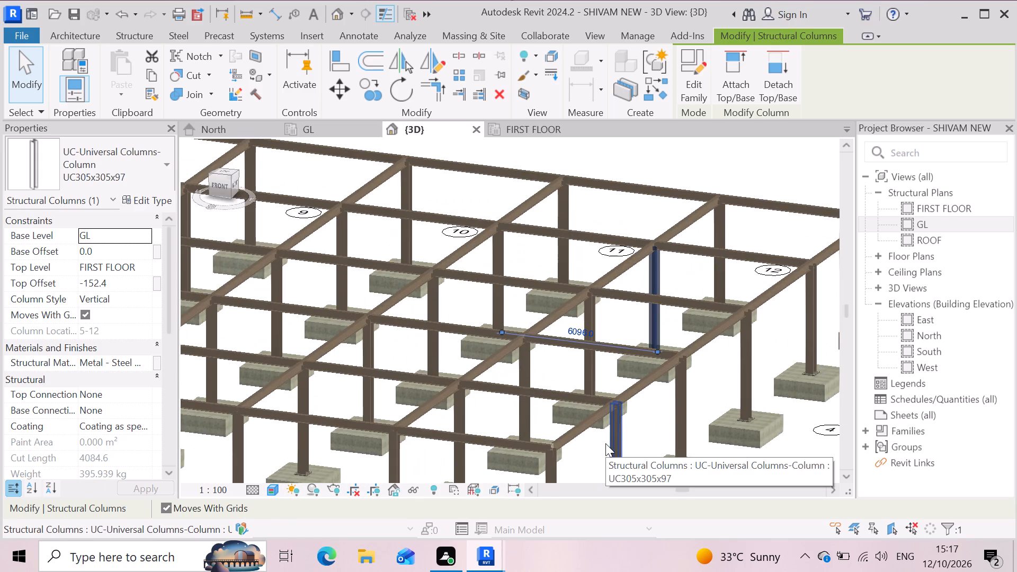
scroll(606, 443, "down", 2)
scroll(663, 371, "down", 2)
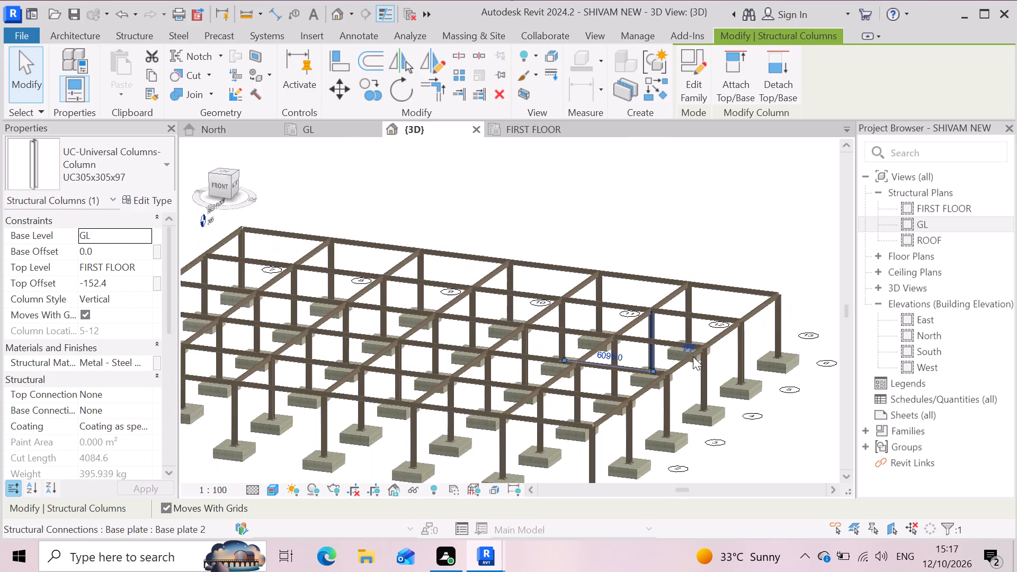
scroll(693, 356, "down", 1)
scroll(602, 446, "up", 4)
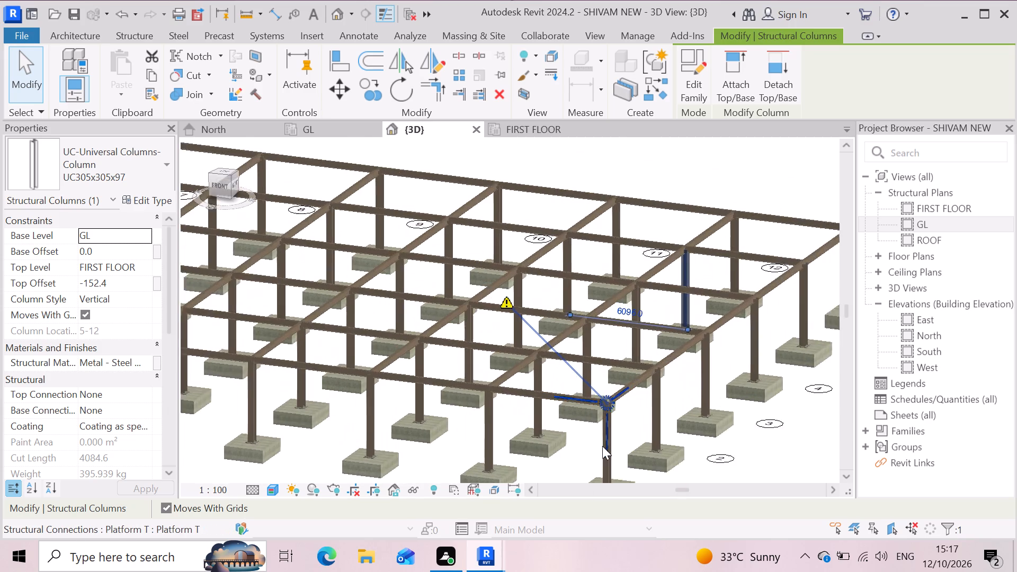
scroll(602, 446, "up", 1)
scroll(618, 406, "up", 4)
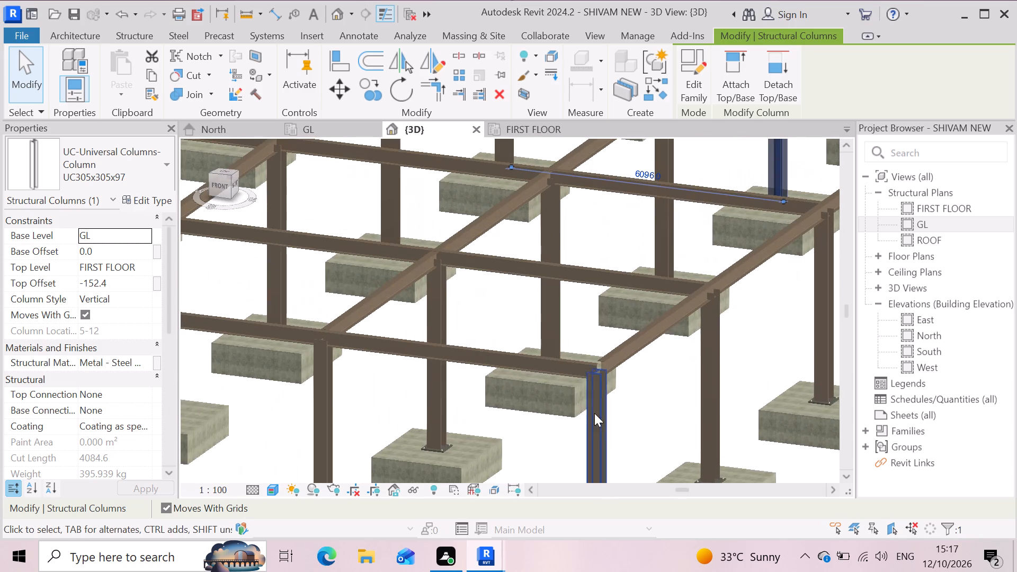
left_click(605, 365)
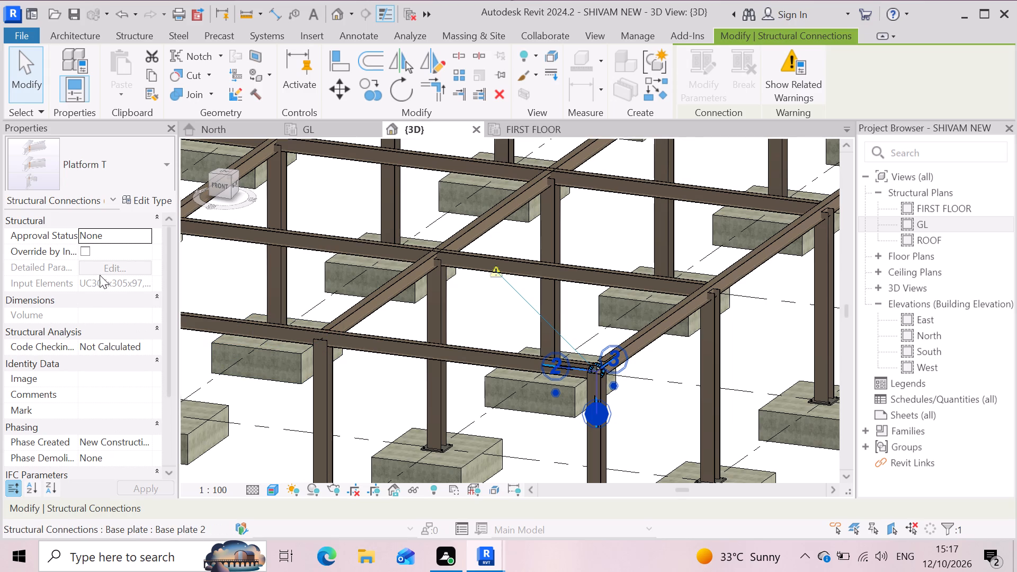
left_click(163, 202)
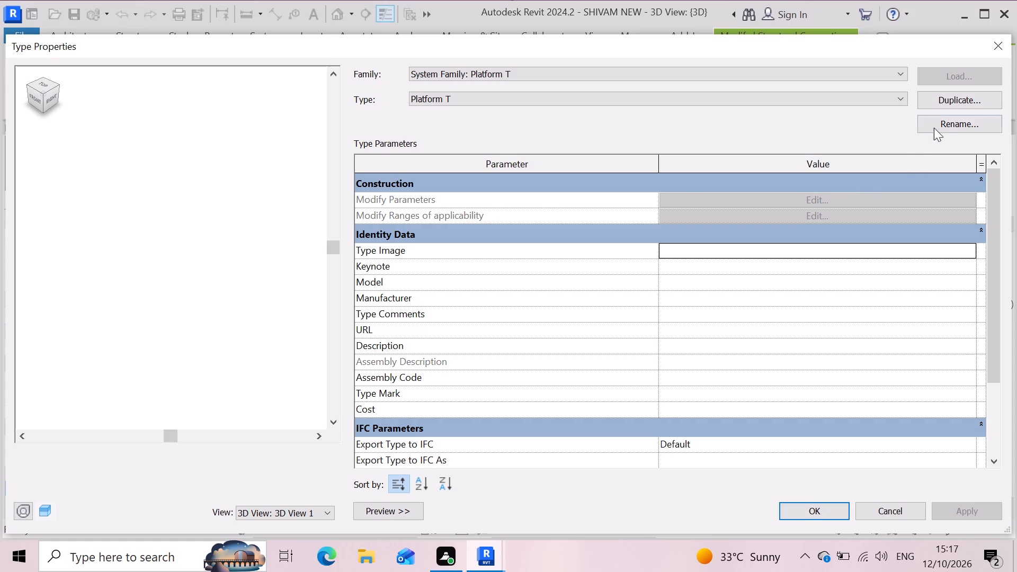
left_click(943, 103)
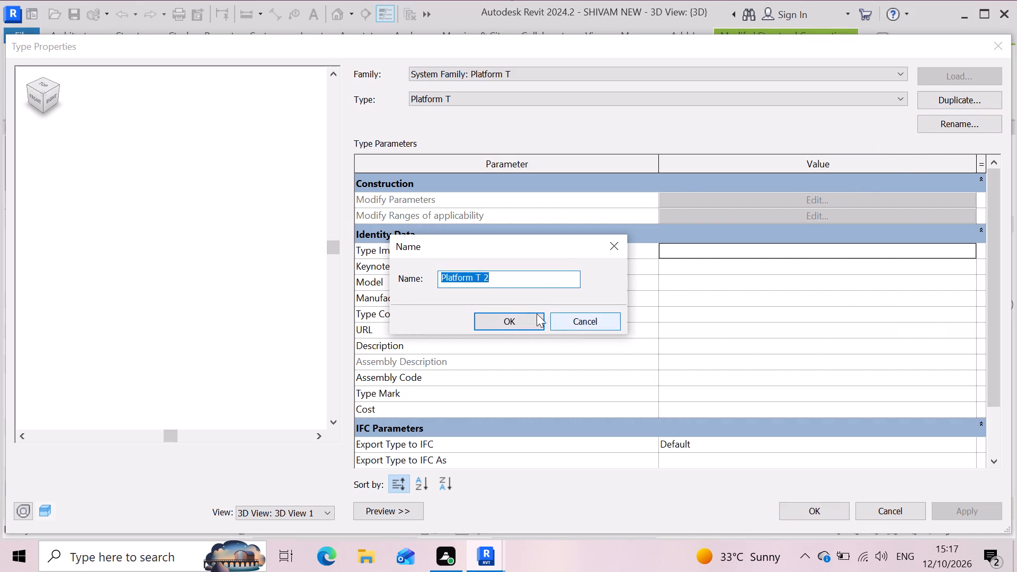
left_click(520, 318)
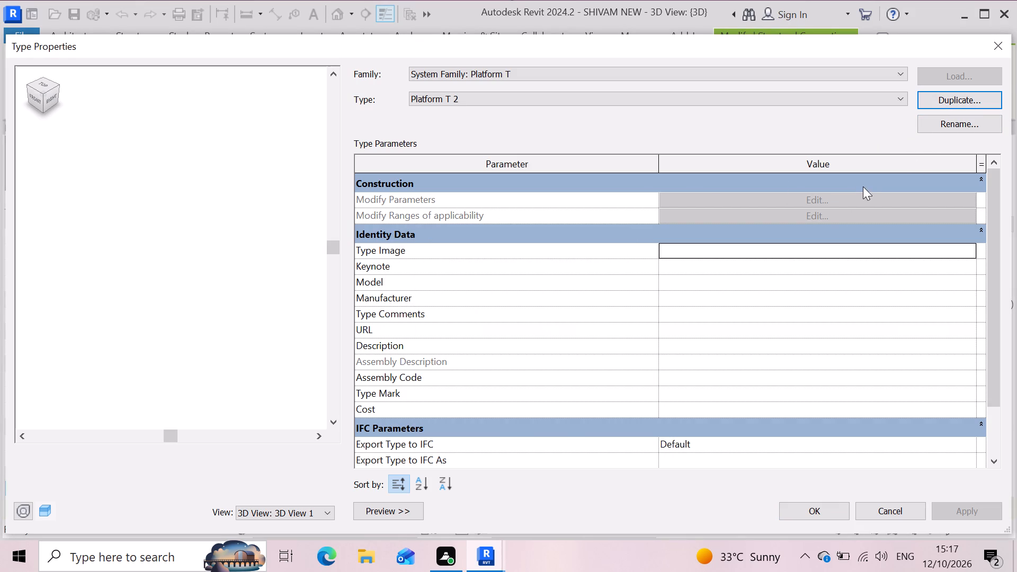
left_click(843, 200)
left_click(814, 516)
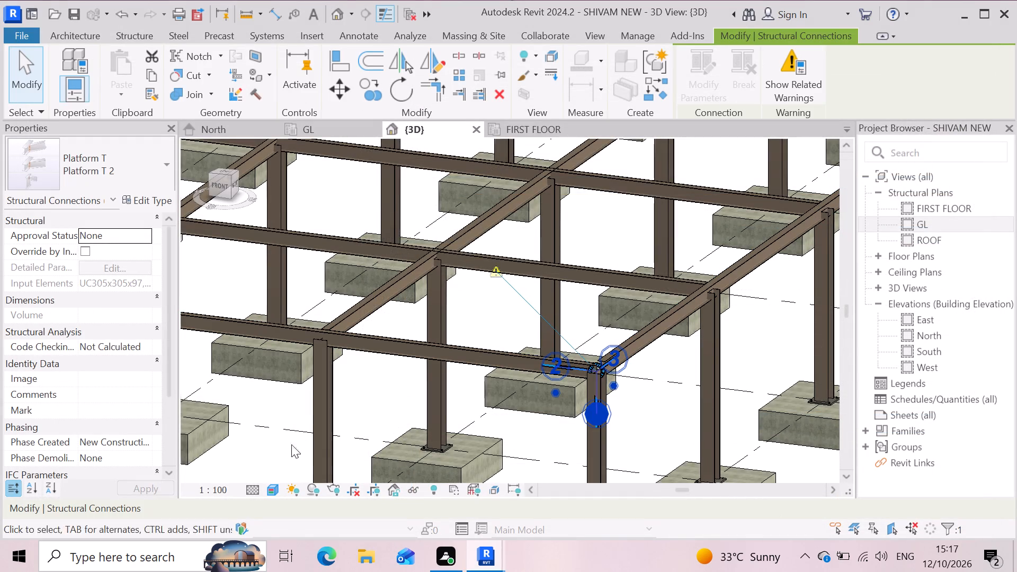
Inspect the corner column's Platform T 2 connection up close and within the surrounding frame.
left_click(272, 436)
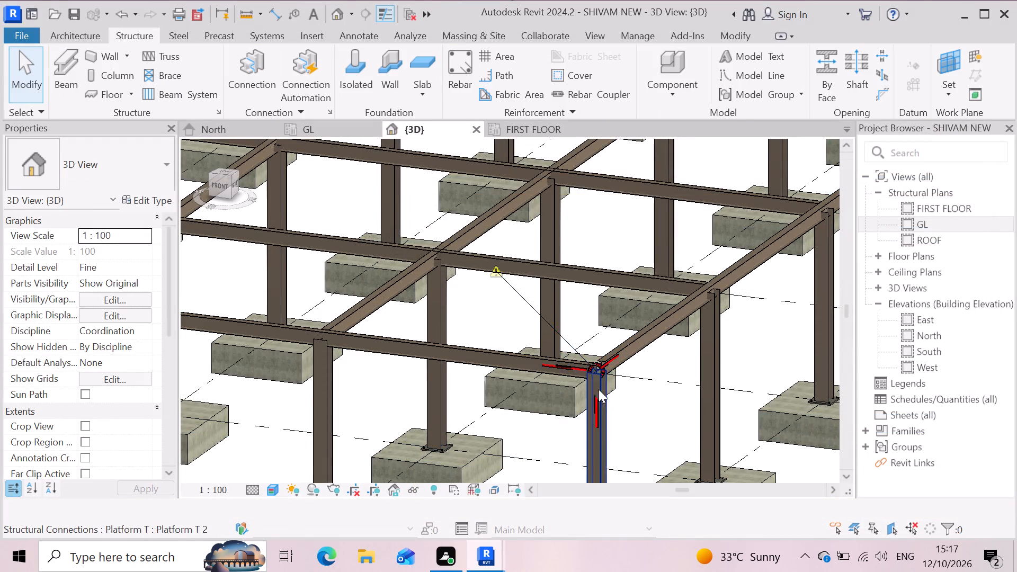
scroll(594, 374, "up", 11)
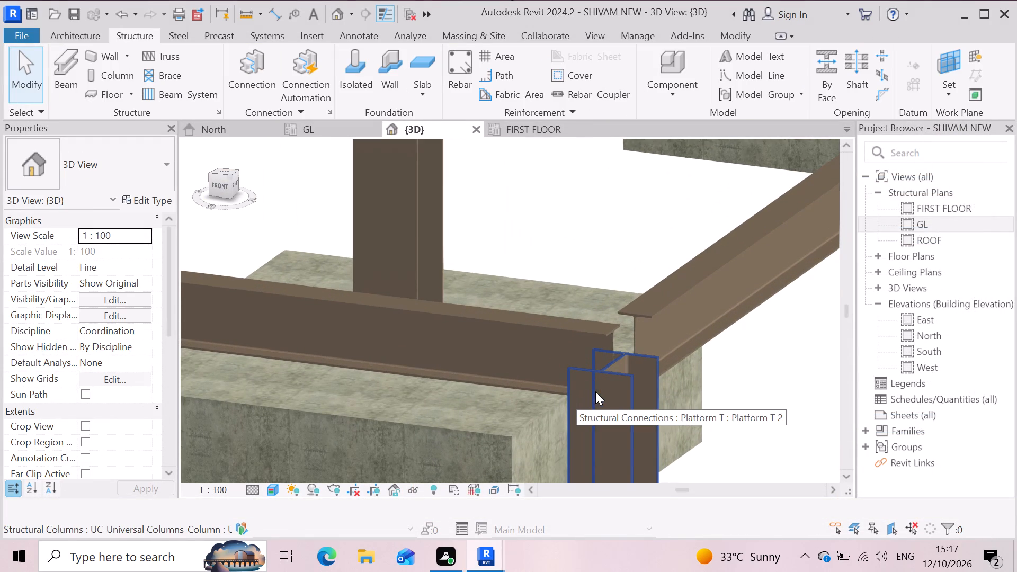
scroll(583, 377, "down", 10)
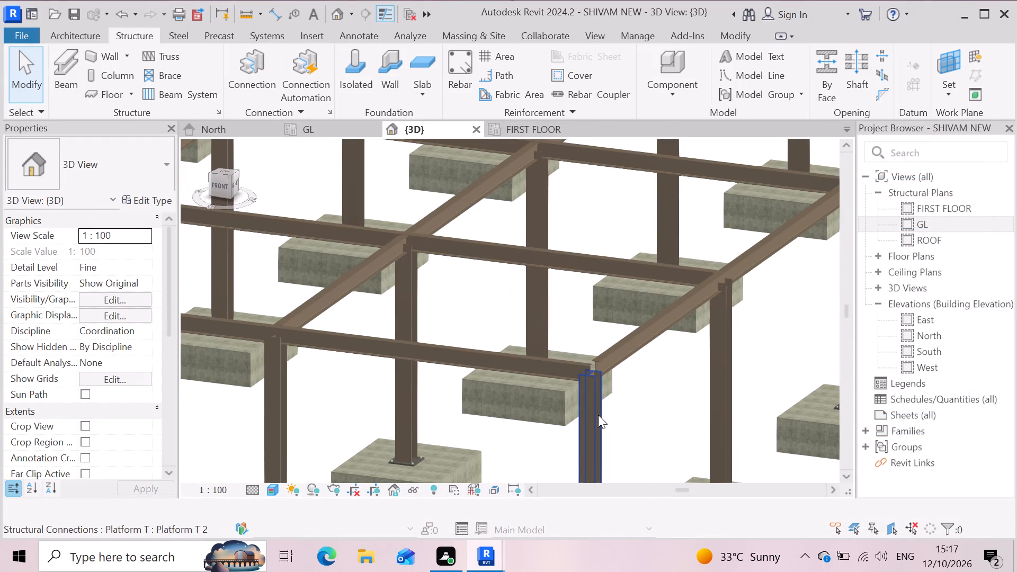
scroll(593, 379, "up", 2)
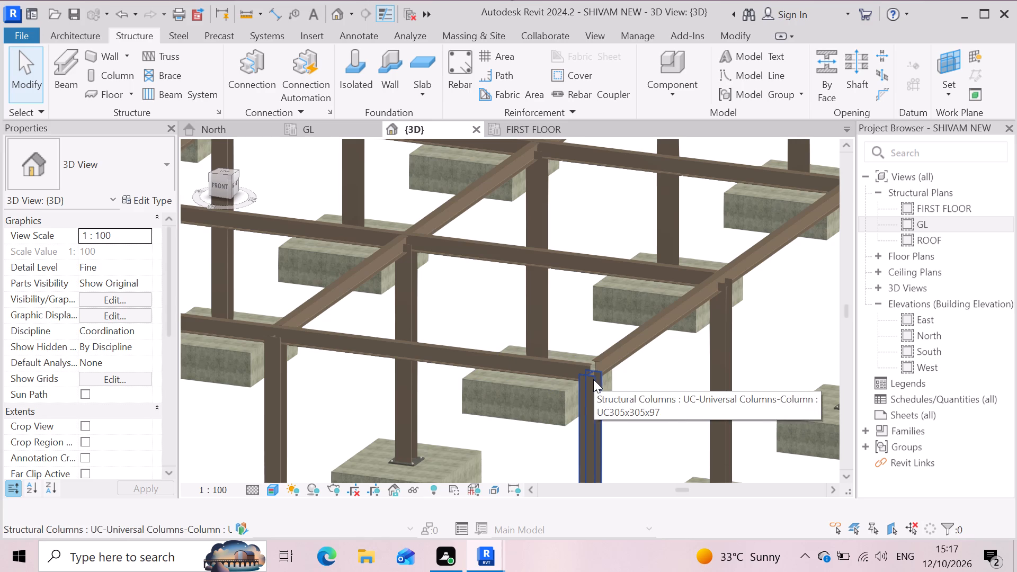
scroll(593, 379, "up", 1)
scroll(599, 384, "down", 7)
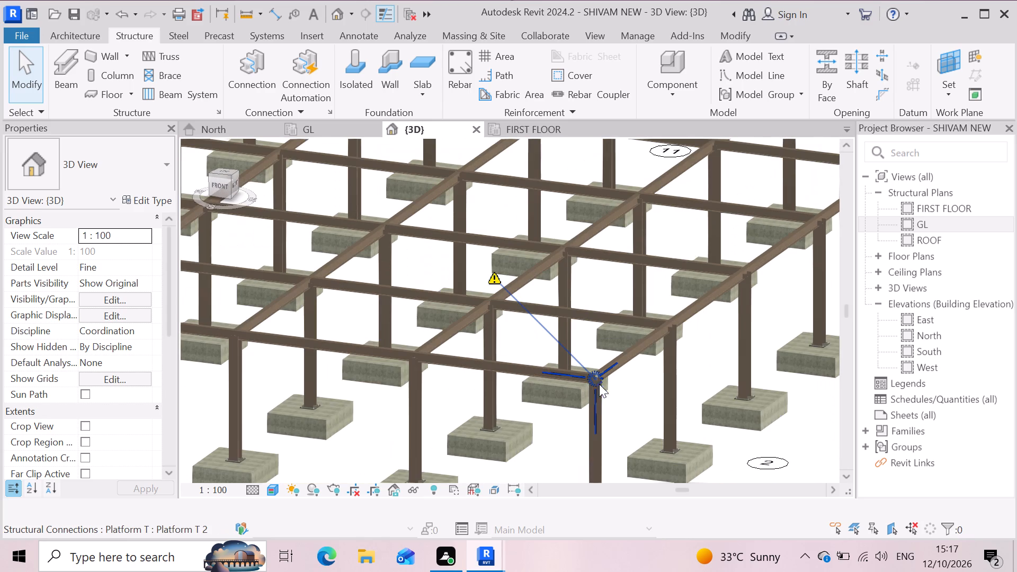
Delete the Platform T 2 connection at the corner column.
left_click(602, 402)
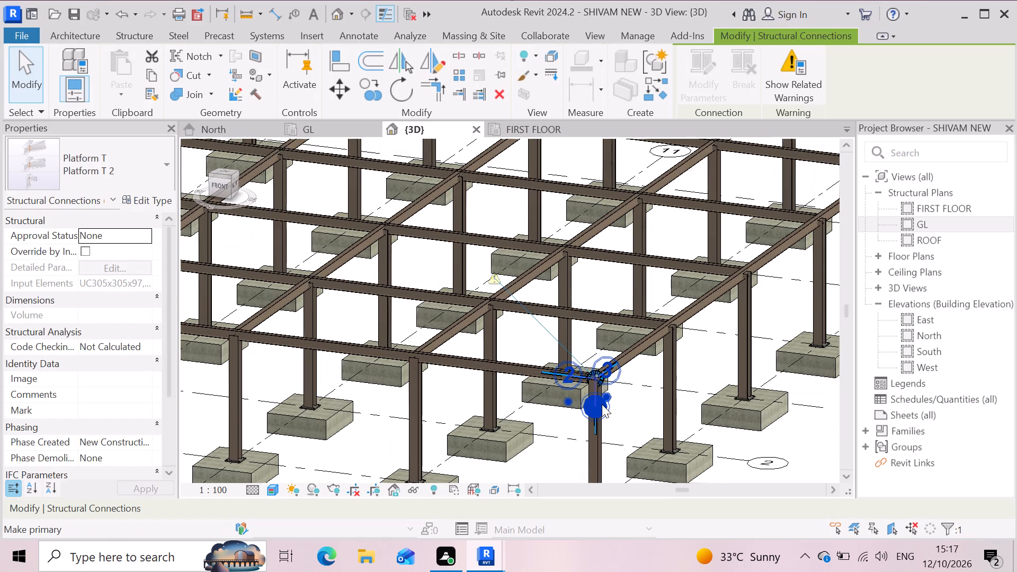
key("Delete")
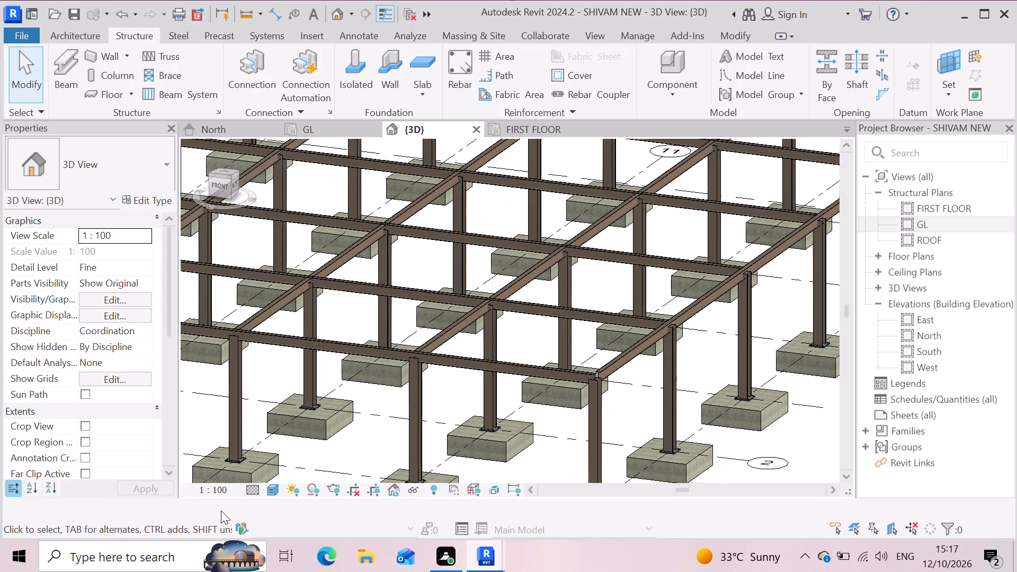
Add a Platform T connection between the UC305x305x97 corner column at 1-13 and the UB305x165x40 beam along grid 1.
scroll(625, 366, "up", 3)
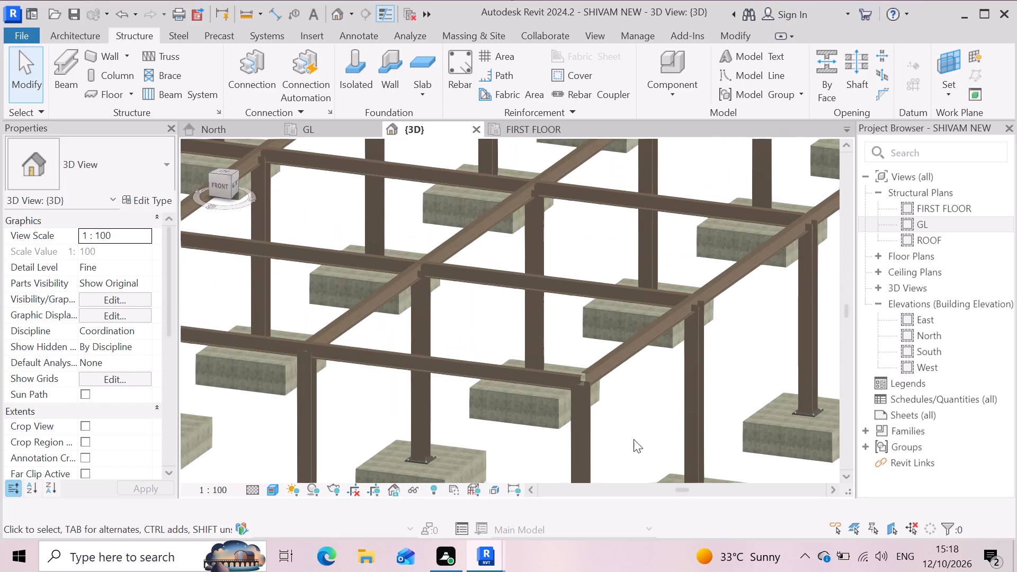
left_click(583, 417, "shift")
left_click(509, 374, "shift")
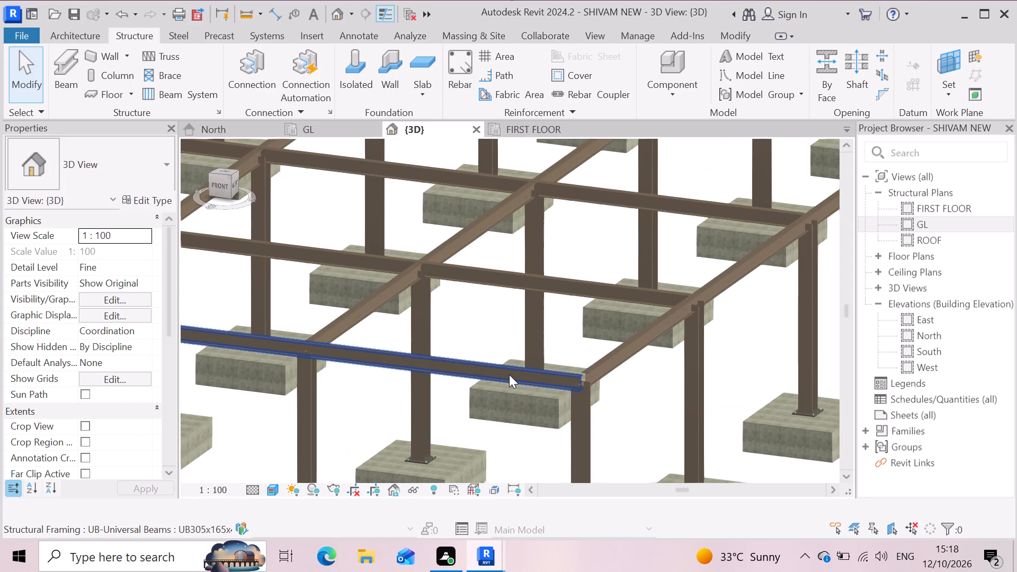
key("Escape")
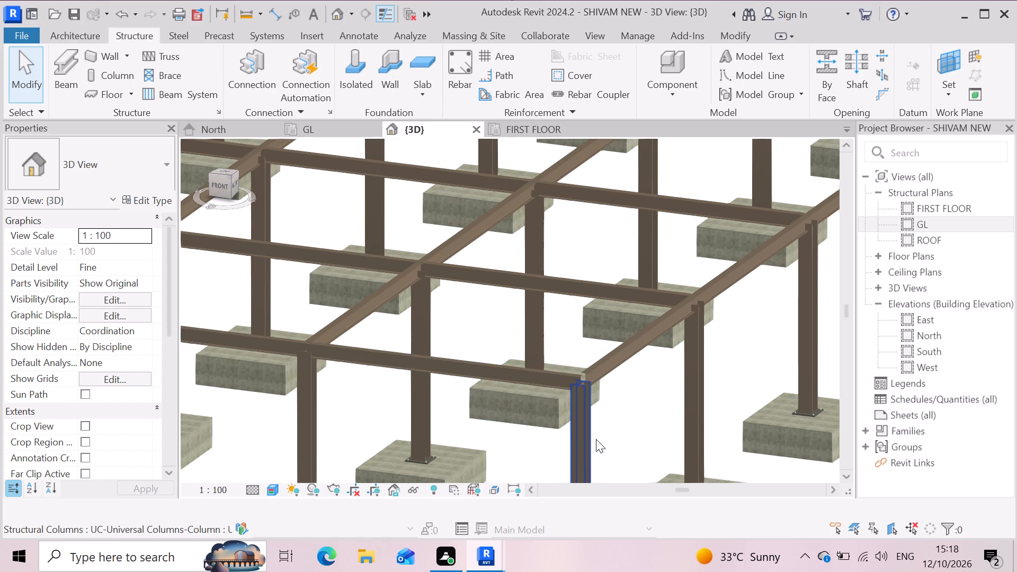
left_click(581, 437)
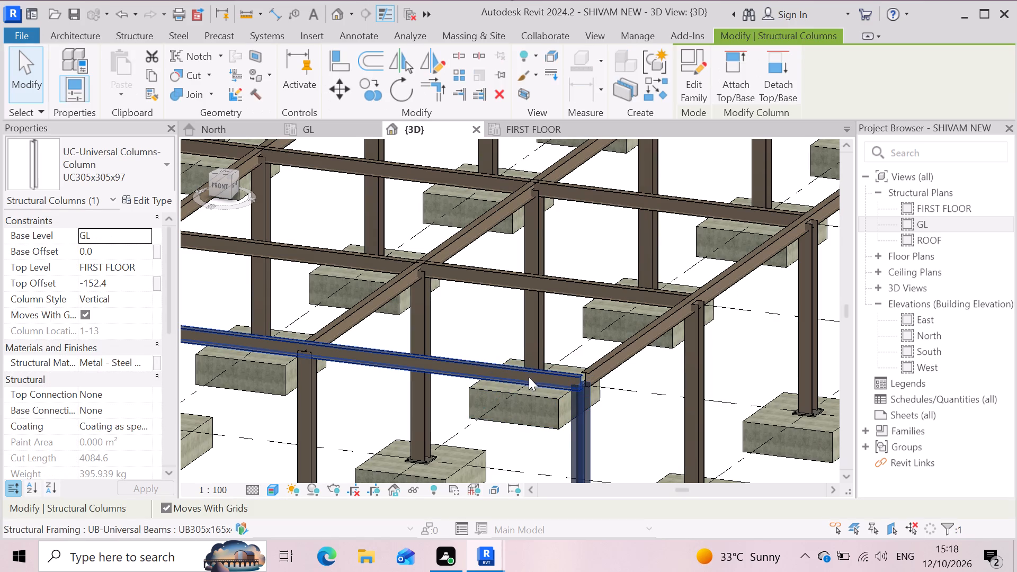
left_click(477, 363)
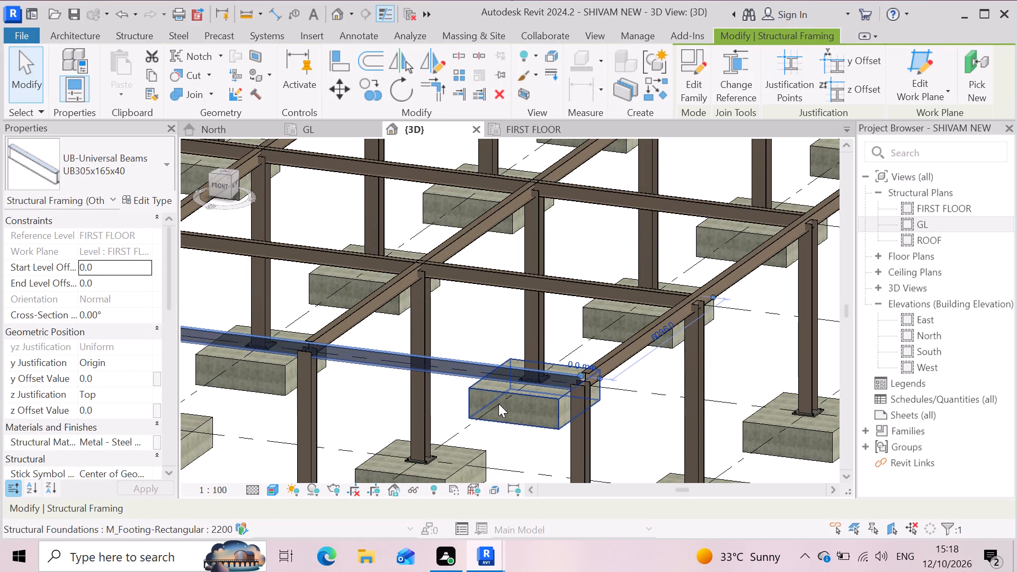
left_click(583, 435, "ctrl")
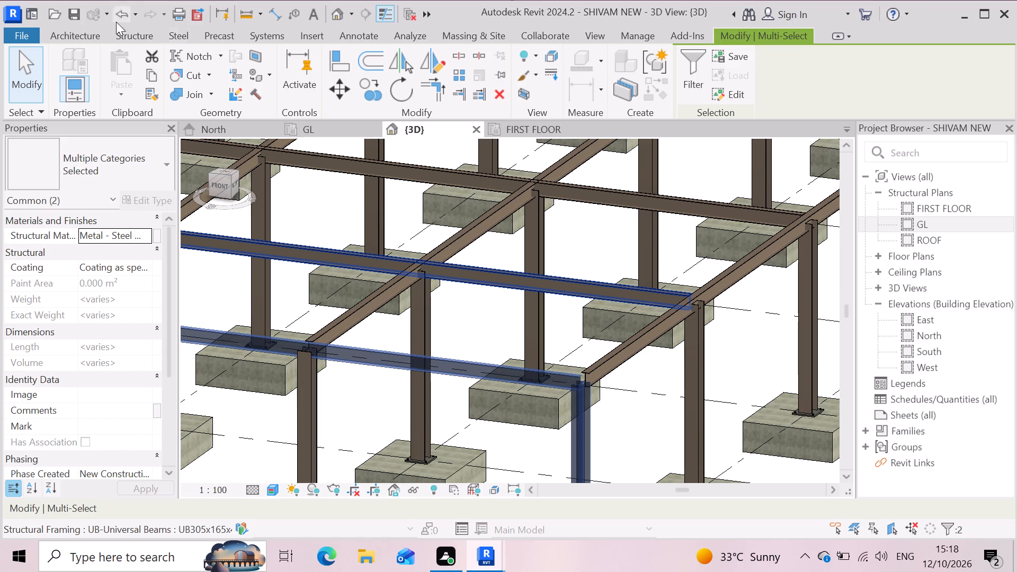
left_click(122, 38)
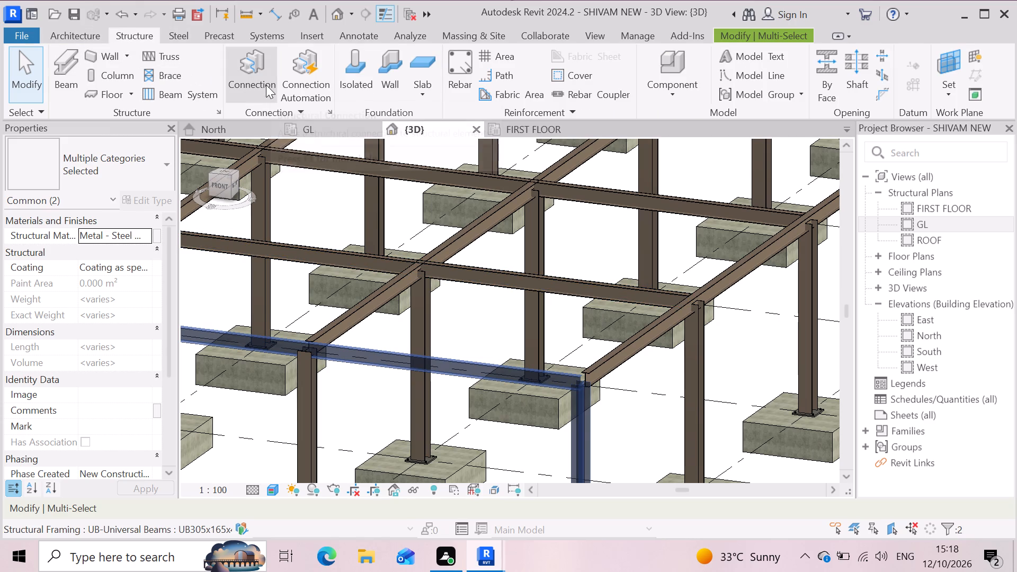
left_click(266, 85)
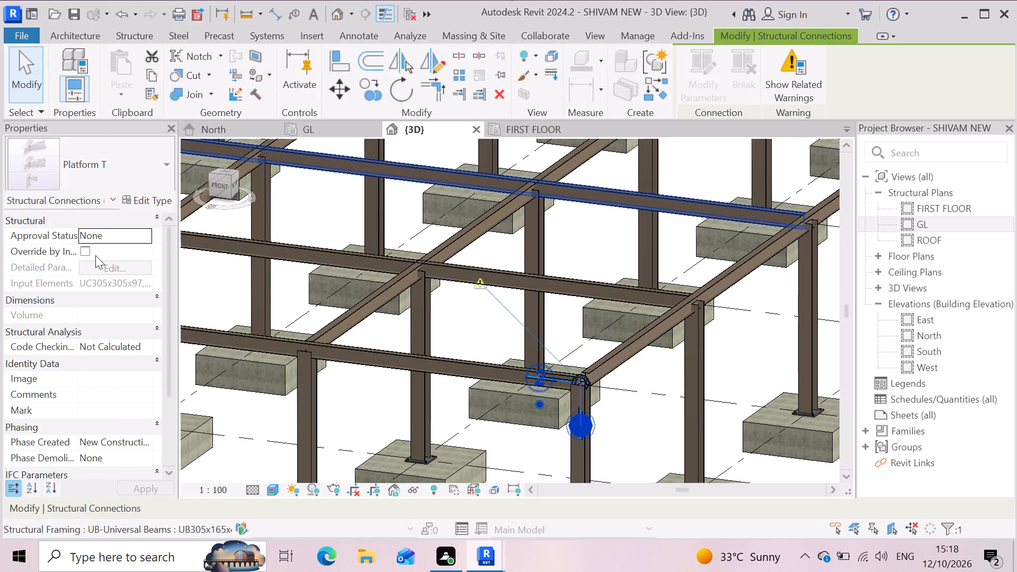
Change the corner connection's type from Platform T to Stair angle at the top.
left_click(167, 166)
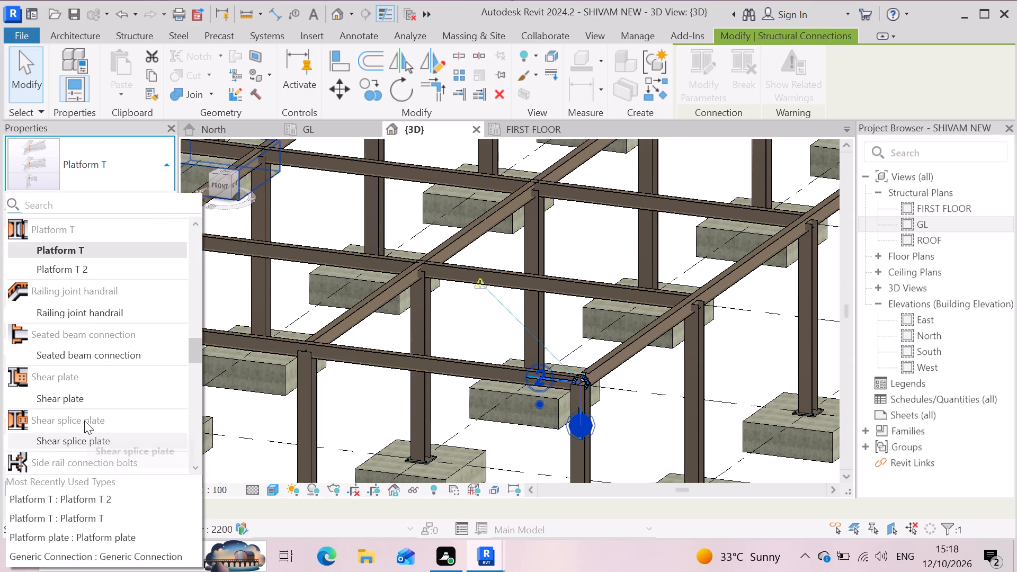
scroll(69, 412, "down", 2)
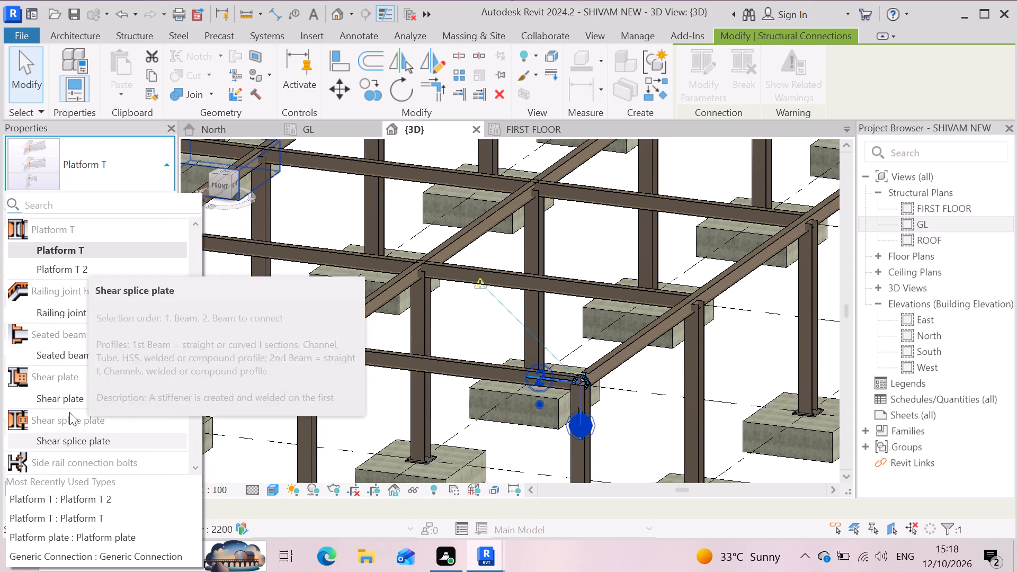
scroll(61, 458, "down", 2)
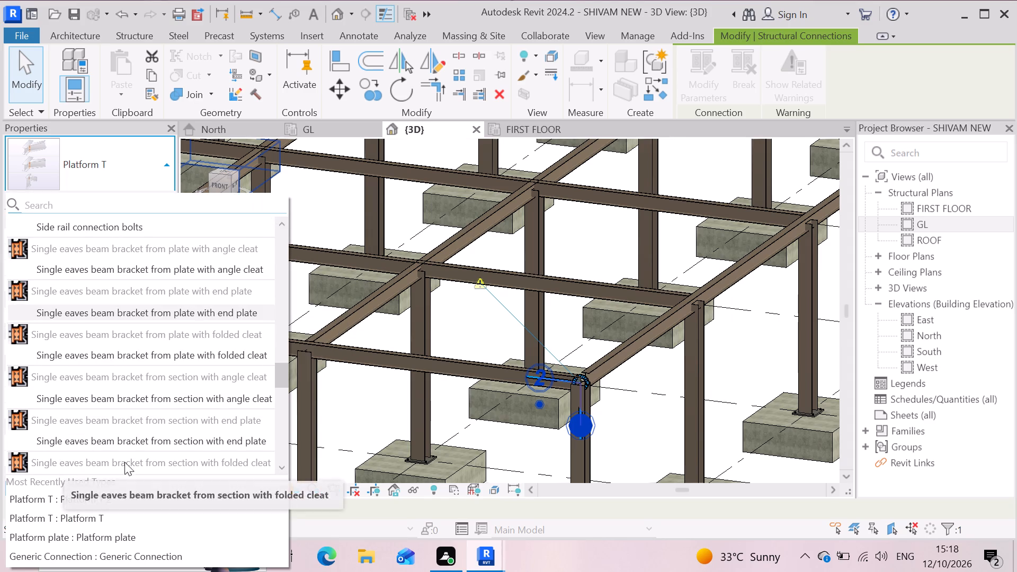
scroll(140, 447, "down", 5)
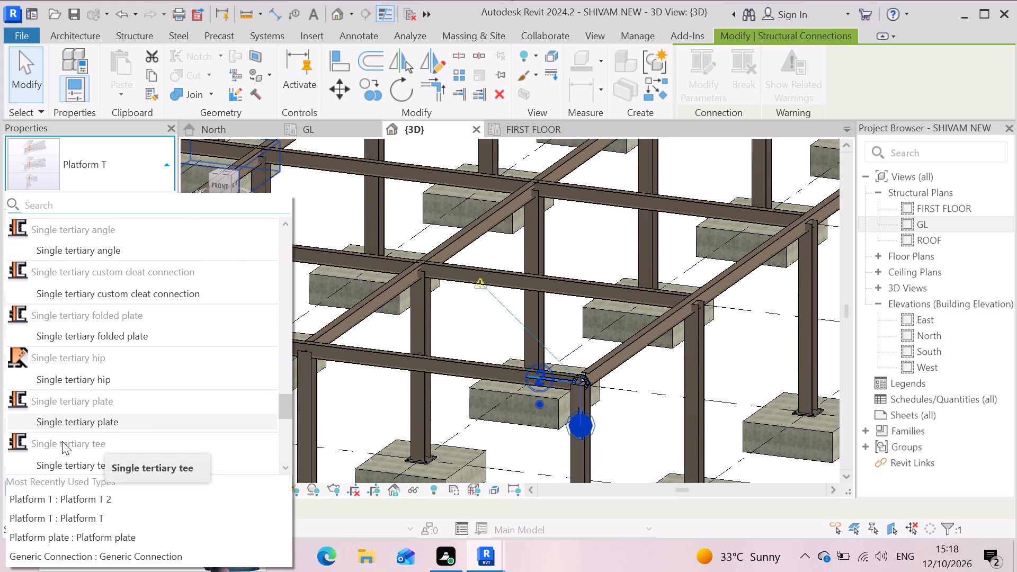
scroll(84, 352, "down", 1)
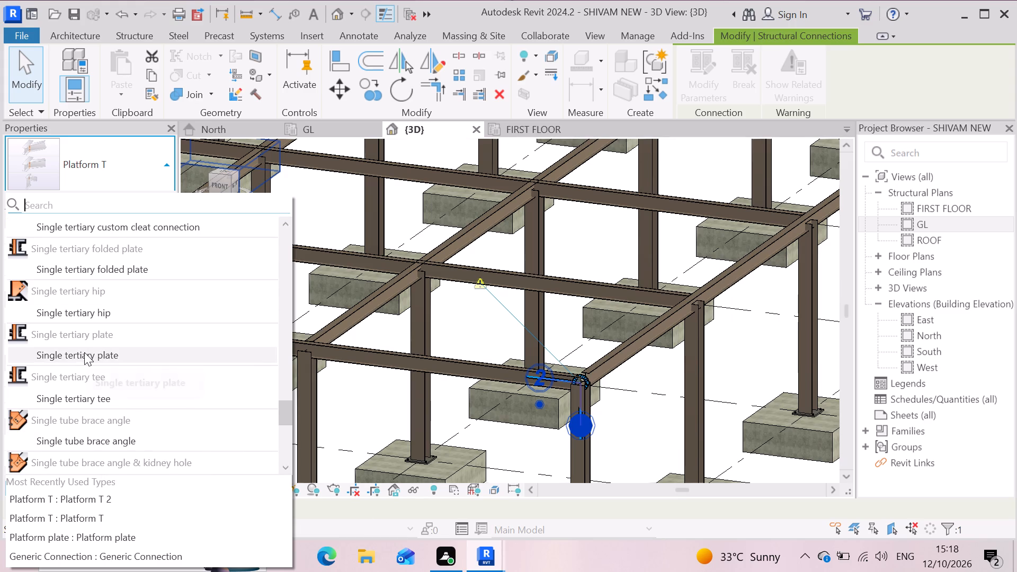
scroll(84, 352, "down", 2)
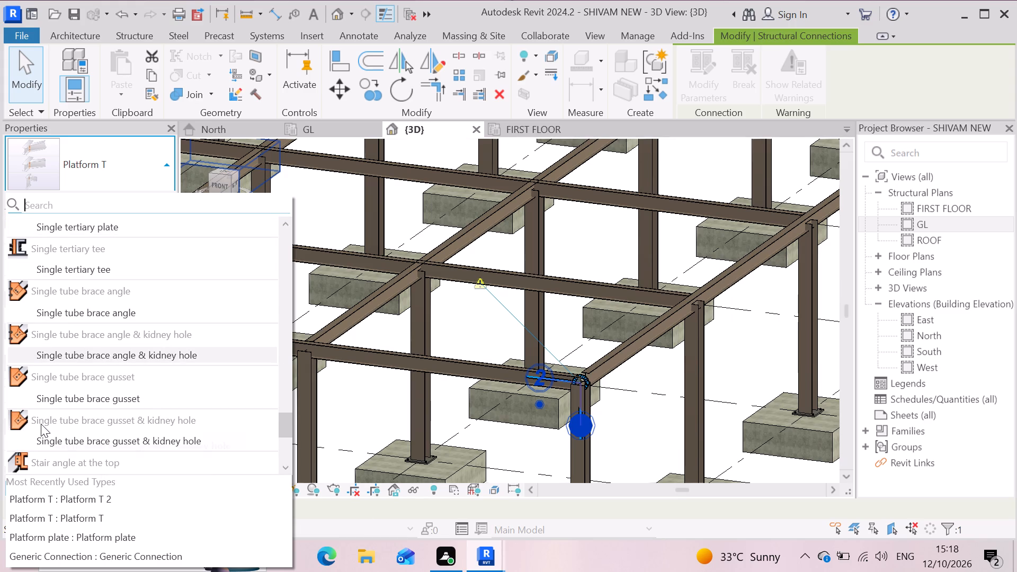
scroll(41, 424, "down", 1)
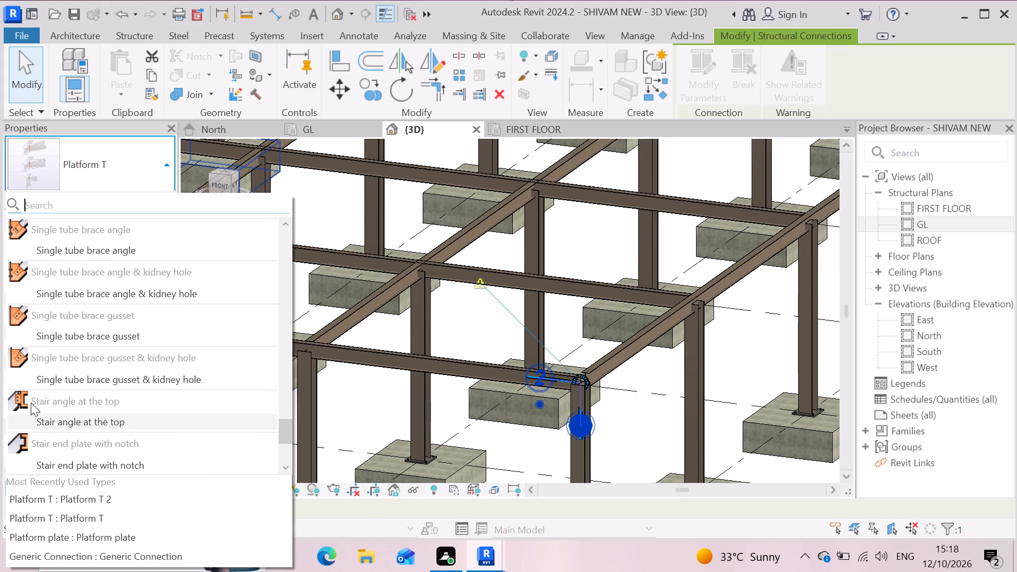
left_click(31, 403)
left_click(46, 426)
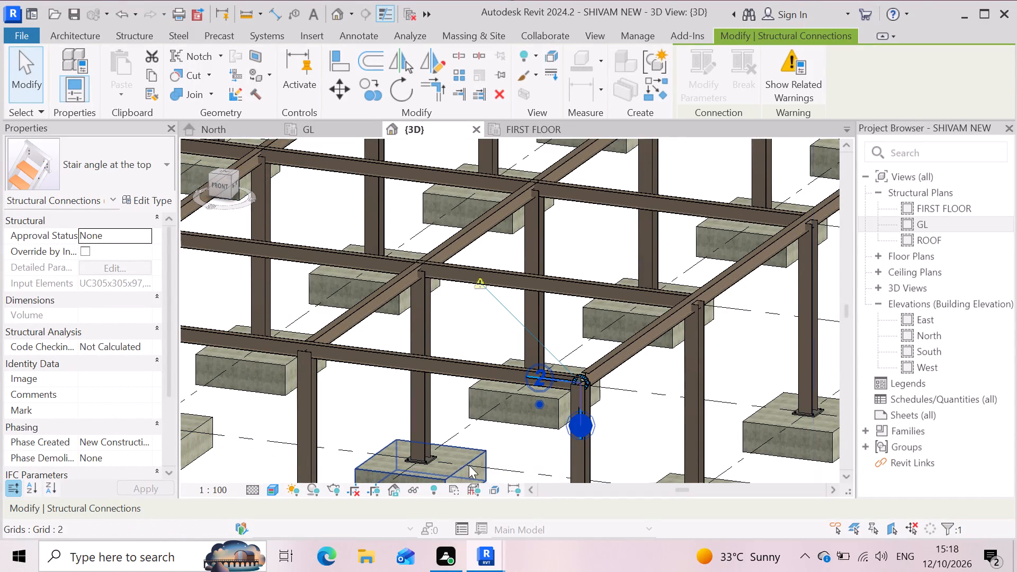
Set the 3D view to Wireframe visual style at Fine detail level.
left_click(281, 495)
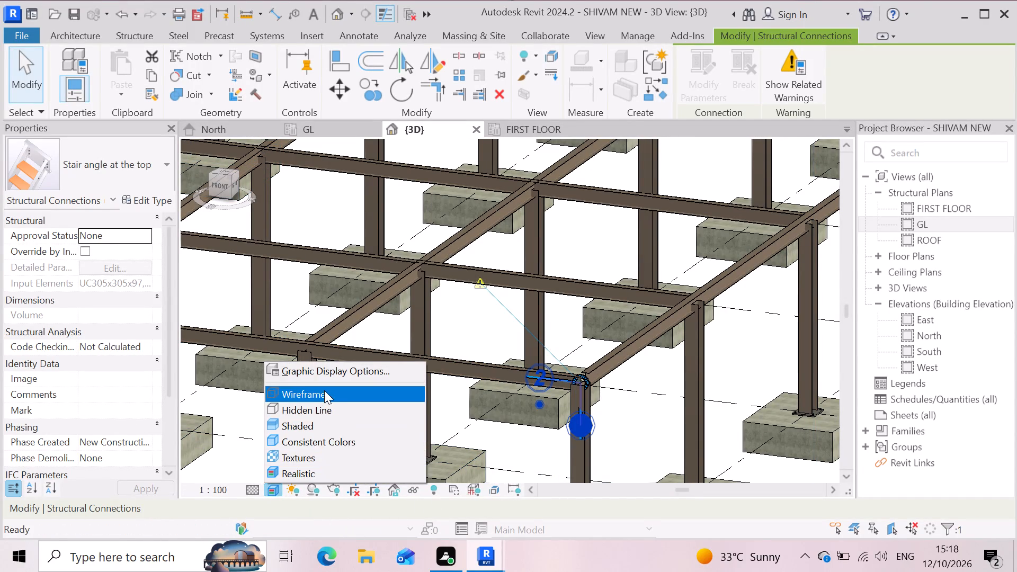
left_click(324, 390)
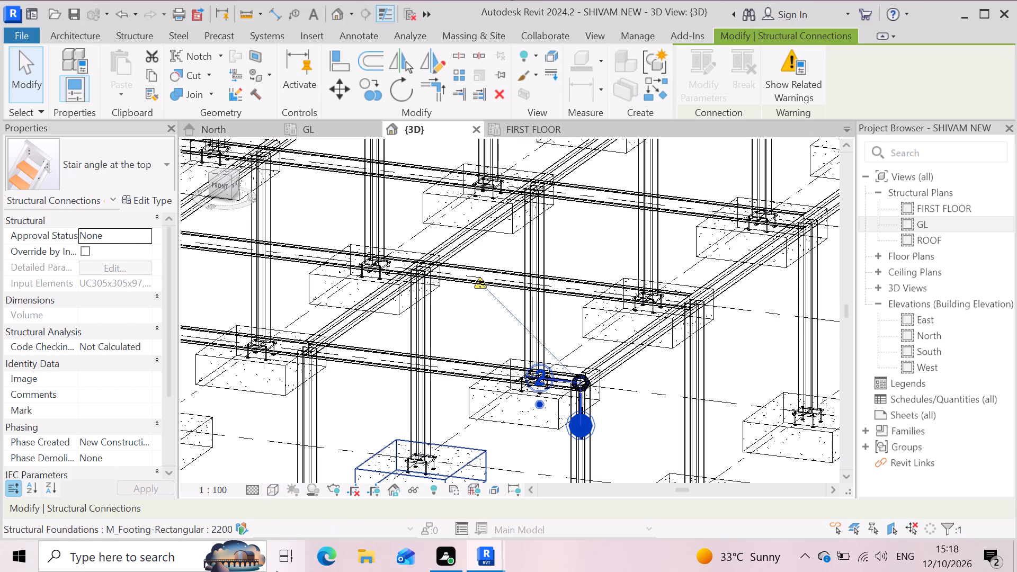
left_click(253, 491)
left_click(284, 473)
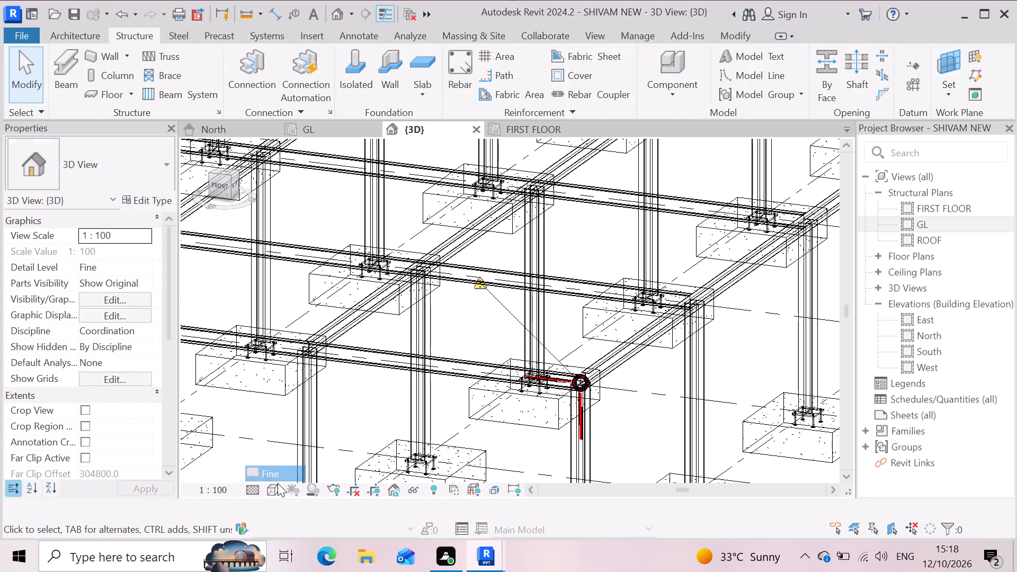
left_click(276, 485)
left_click(299, 386)
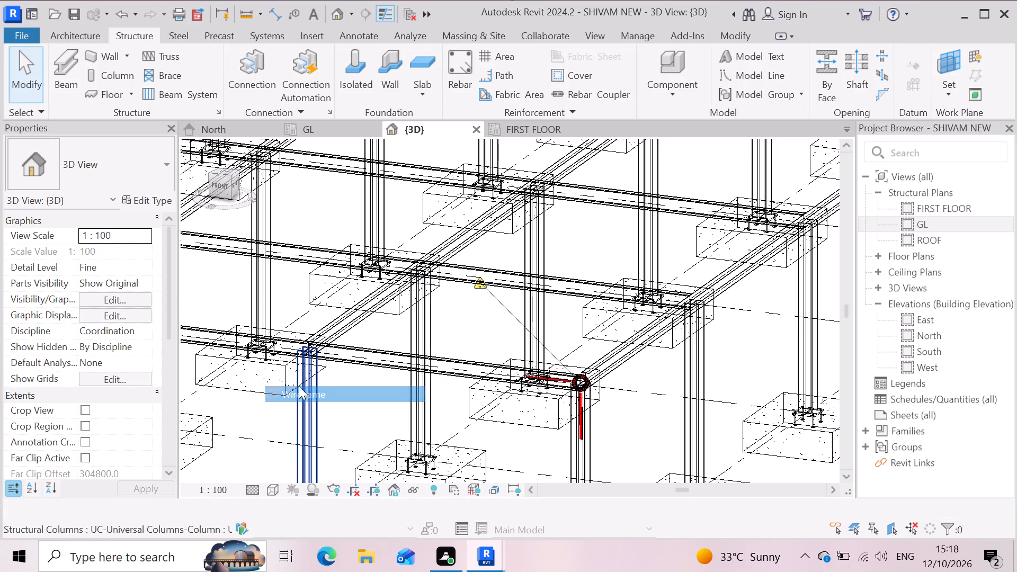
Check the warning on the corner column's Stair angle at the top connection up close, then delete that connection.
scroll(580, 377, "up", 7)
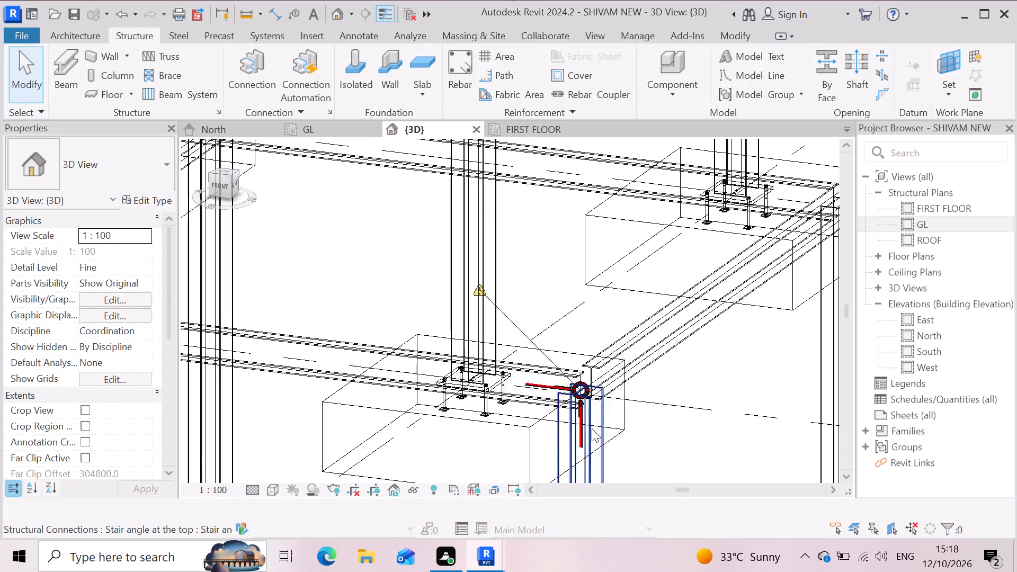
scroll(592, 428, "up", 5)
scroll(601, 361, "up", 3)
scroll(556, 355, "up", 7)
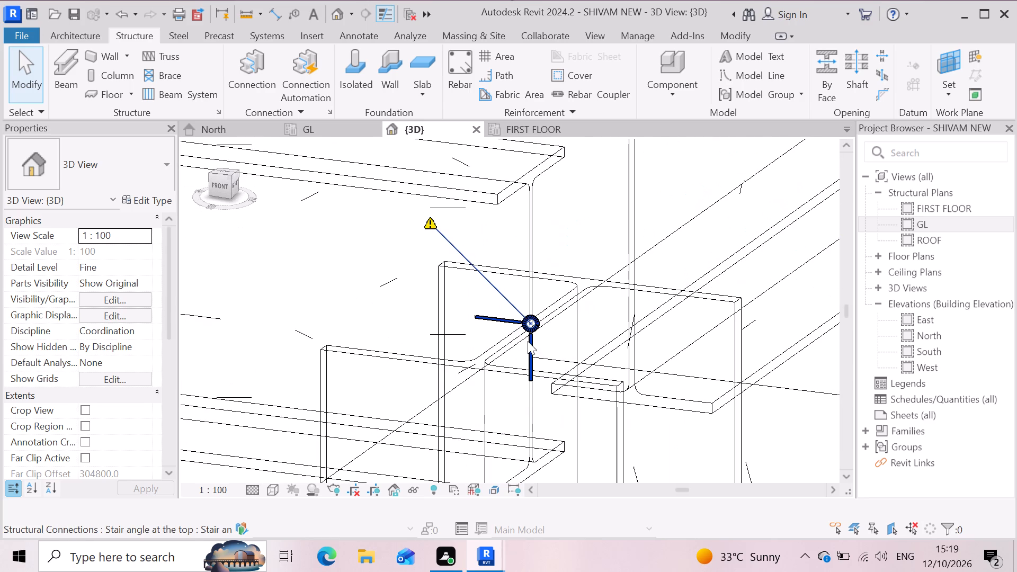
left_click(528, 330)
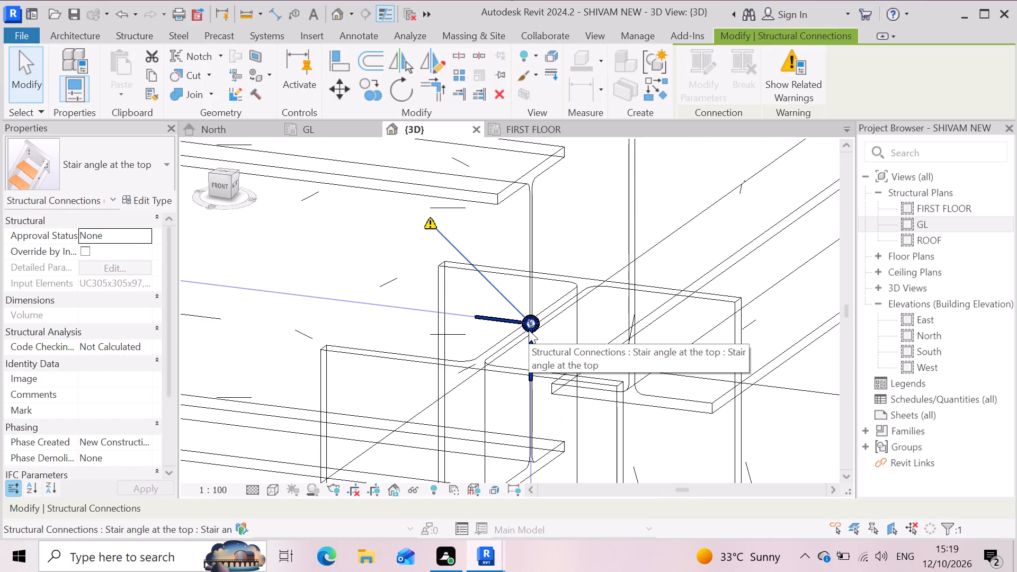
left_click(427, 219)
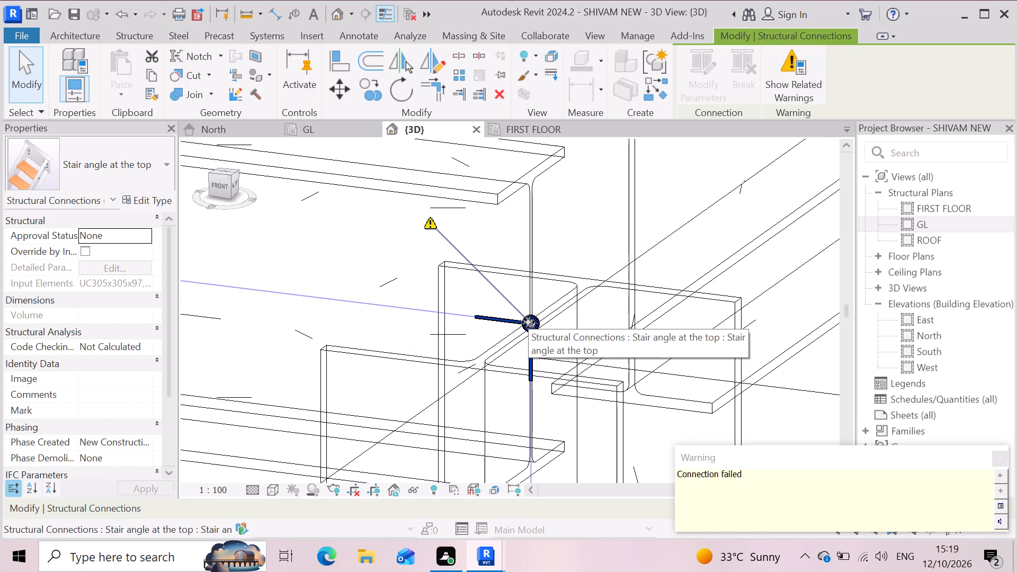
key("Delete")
Add a Platform T connection between the UC305x305x97 corner column at 1-13 and the UB305x165x40 beam along grid 1.
scroll(658, 316, "down", 5)
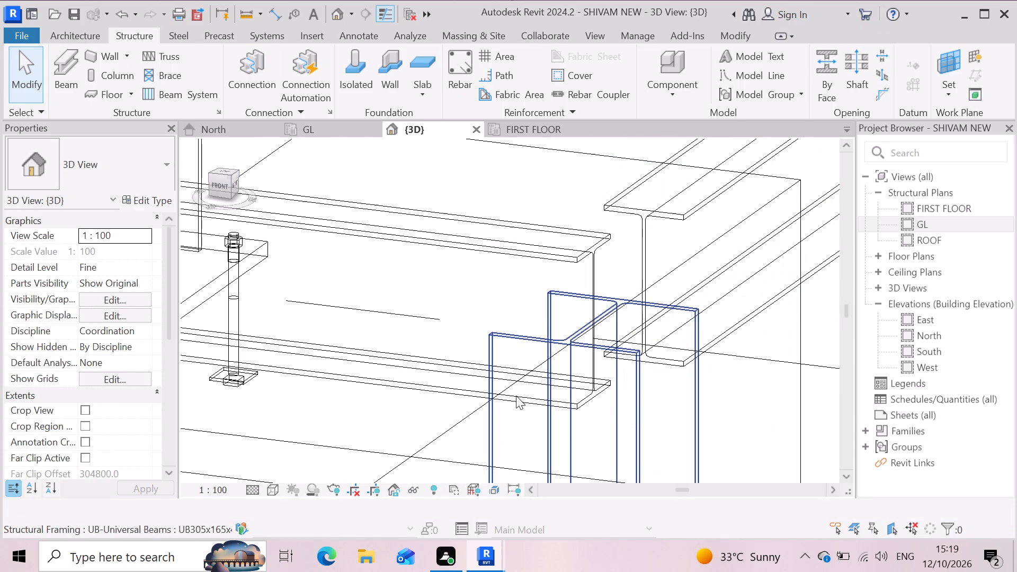
scroll(505, 343, "down", 14)
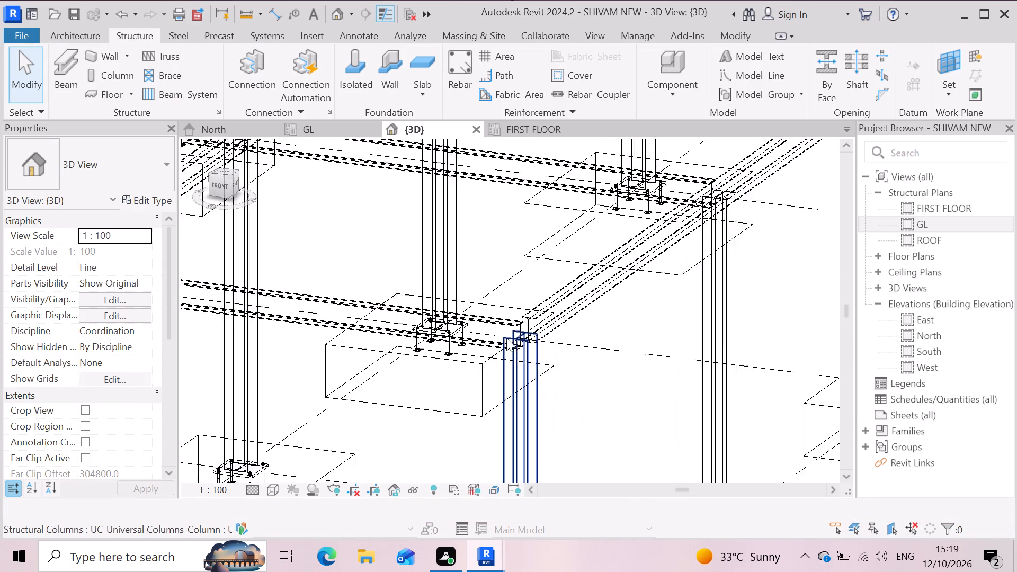
scroll(506, 338, "down", 8)
scroll(510, 416, "up", 2)
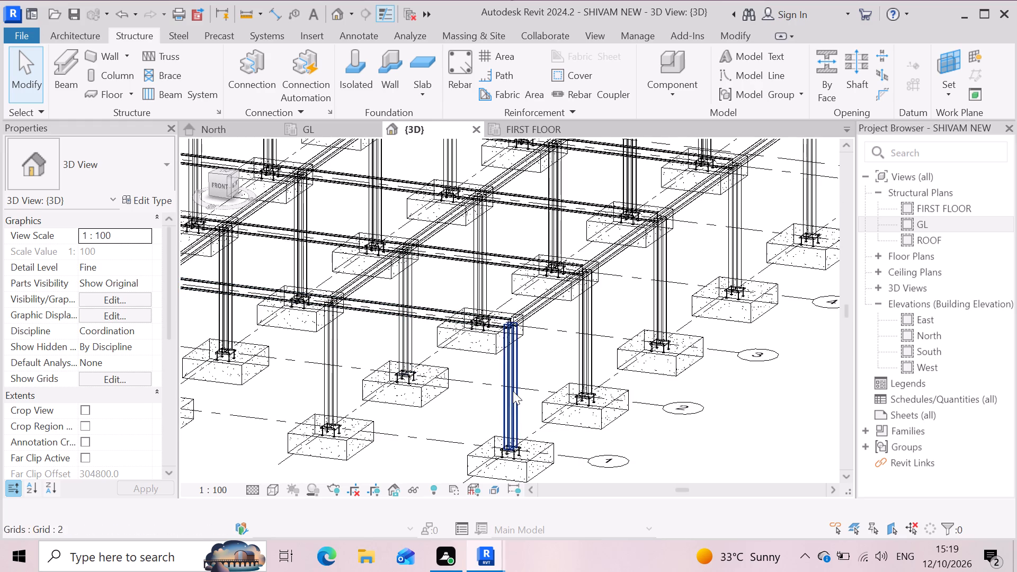
scroll(513, 391, "down", 3)
scroll(517, 344, "up", 9)
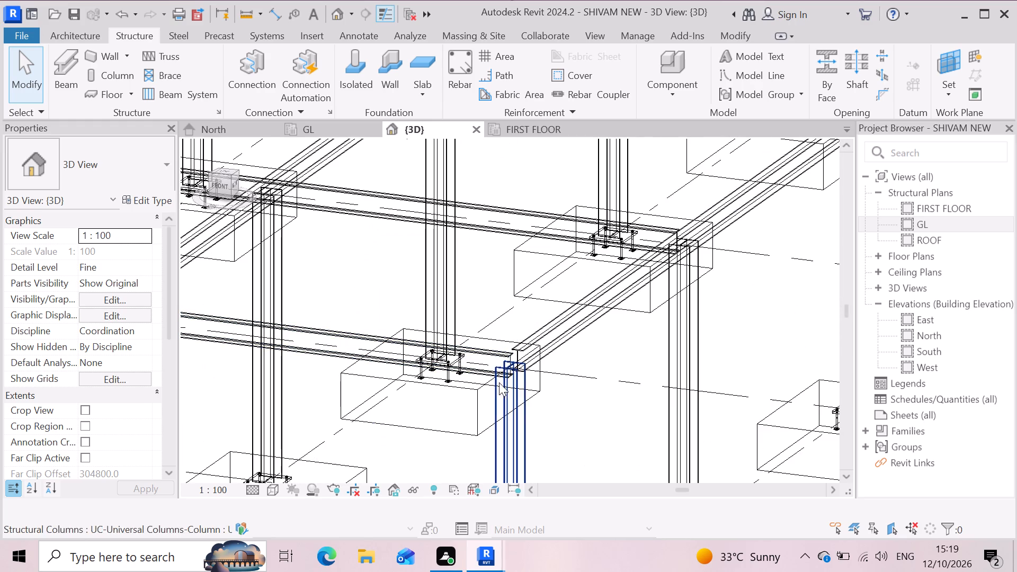
scroll(612, 385, "down", 4)
scroll(656, 416, "down", 2)
scroll(601, 403, "up", 5)
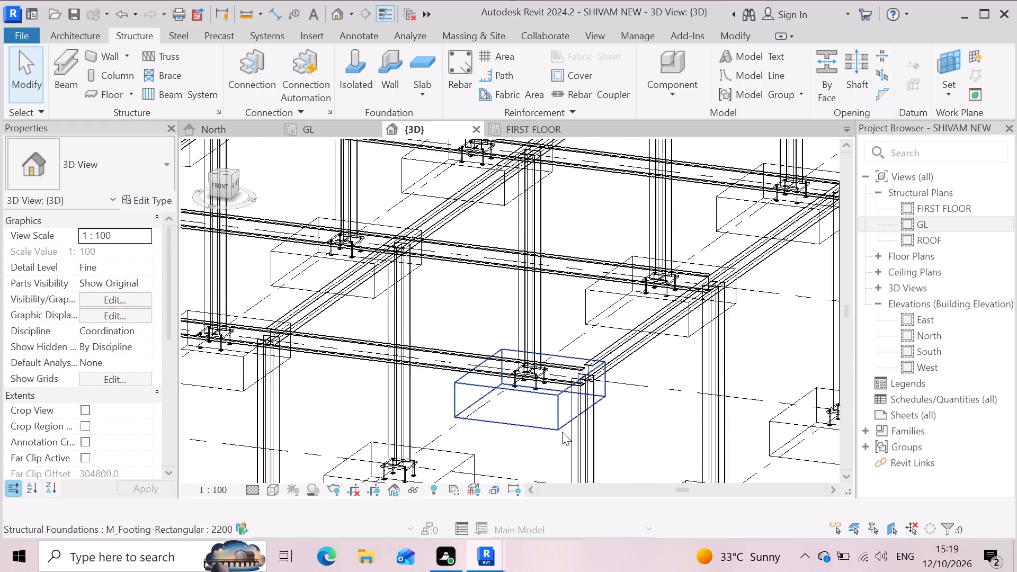
scroll(562, 432, "up", 1)
left_click(601, 426)
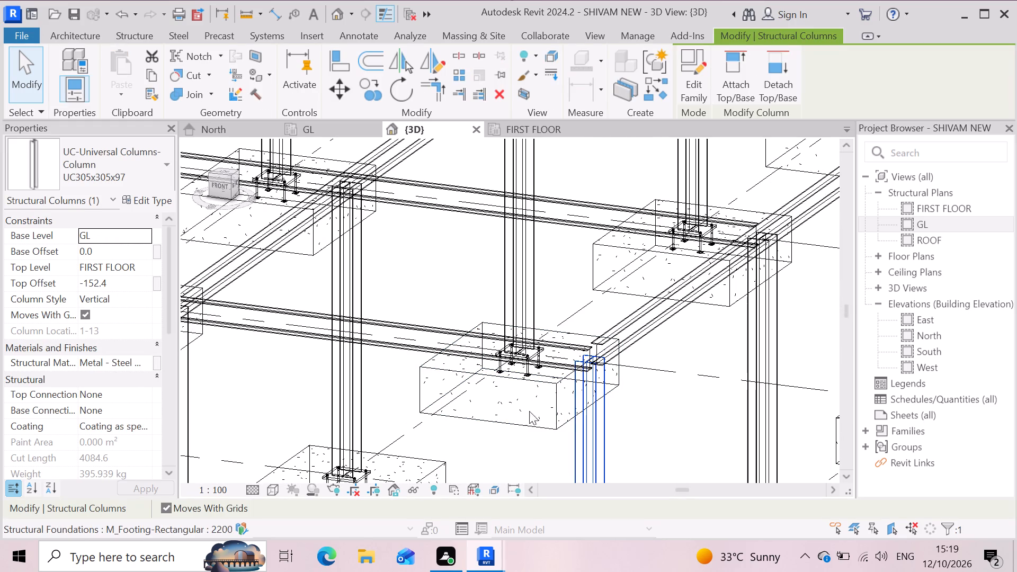
scroll(514, 385, "down", 3)
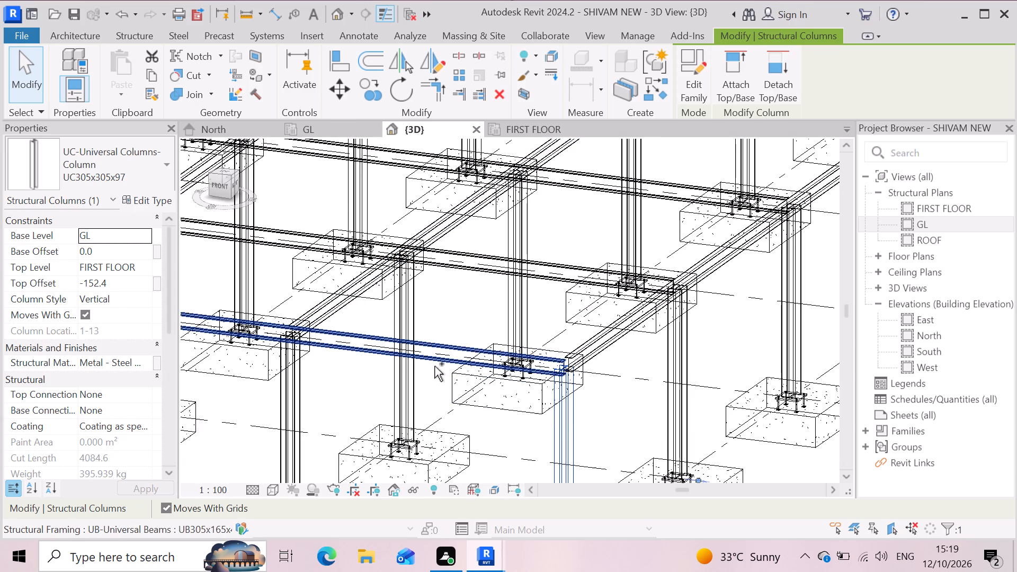
left_click(433, 348, "ctrl")
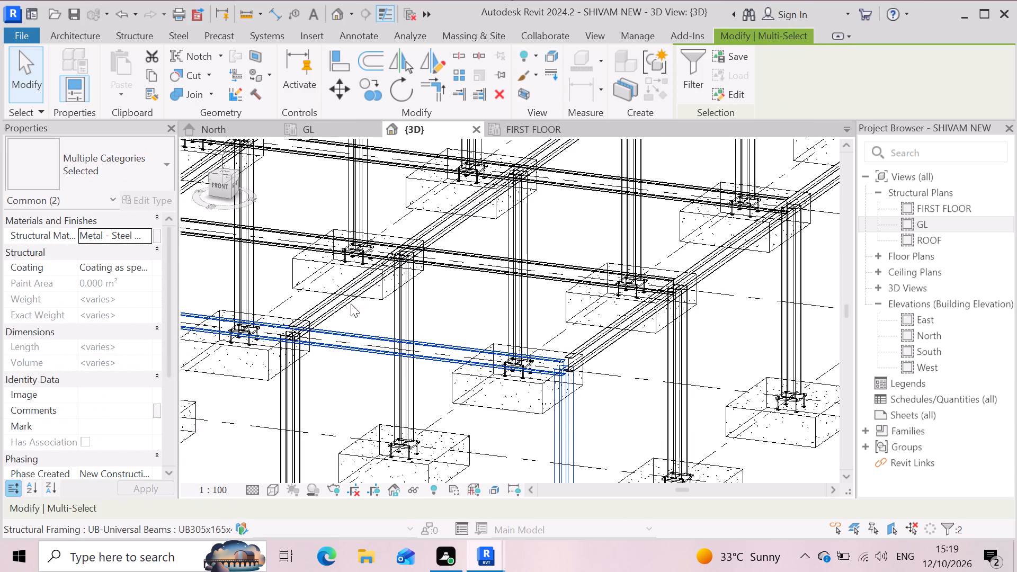
left_click(140, 34)
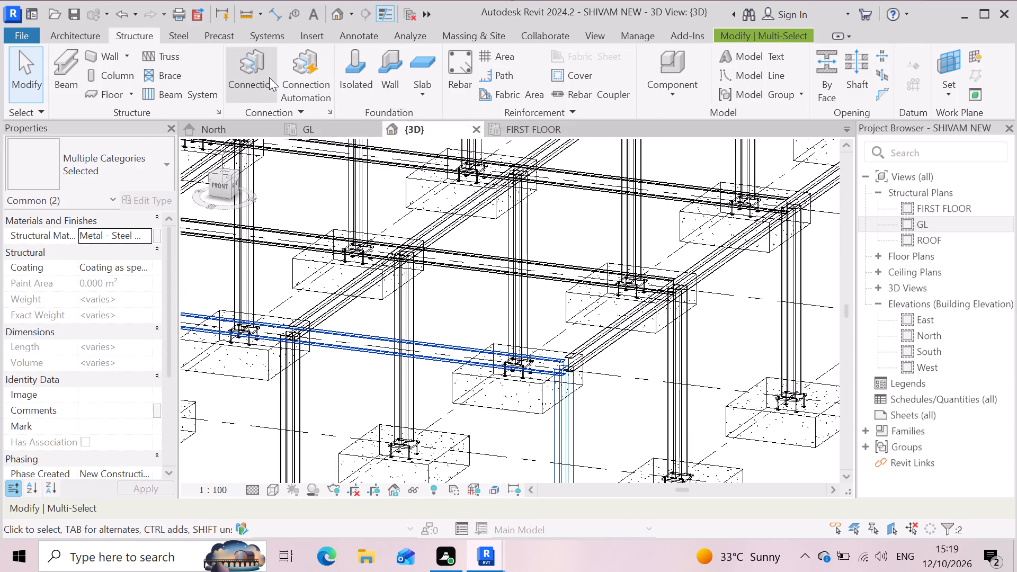
left_click(267, 78)
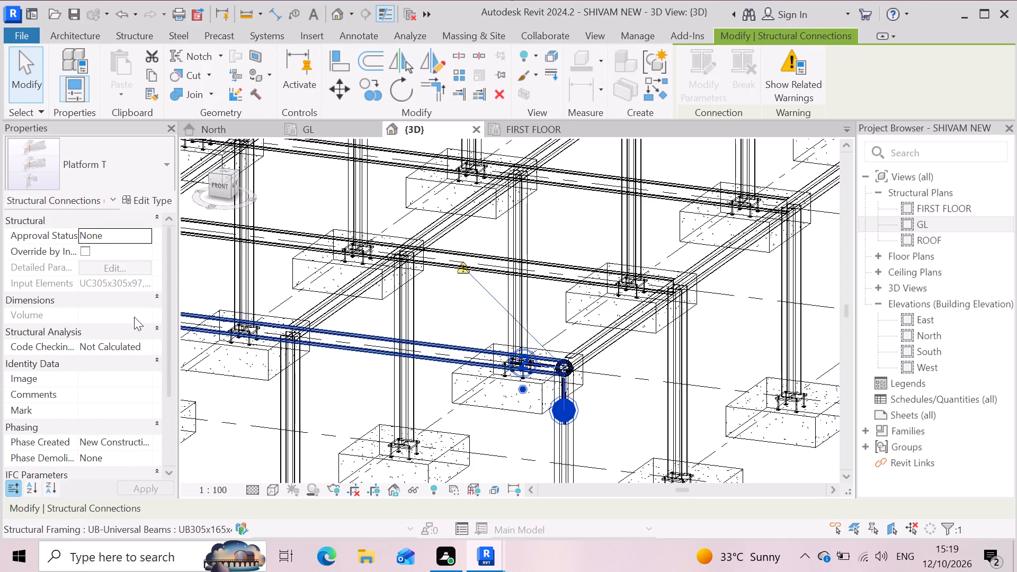
Change the corner connection's type from Platform T to Beam seat T.
left_click(166, 167)
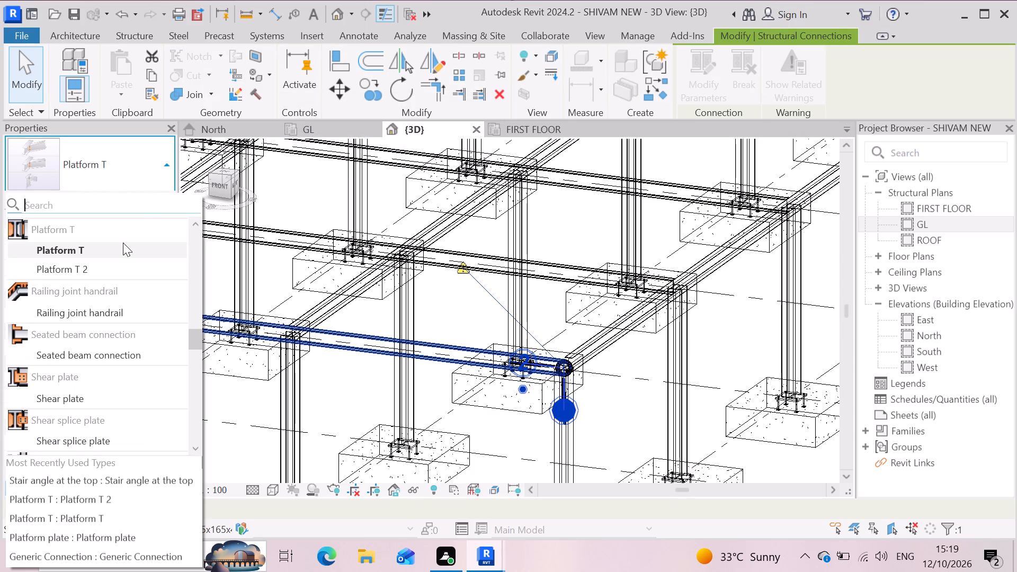
scroll(124, 374, "down", 11)
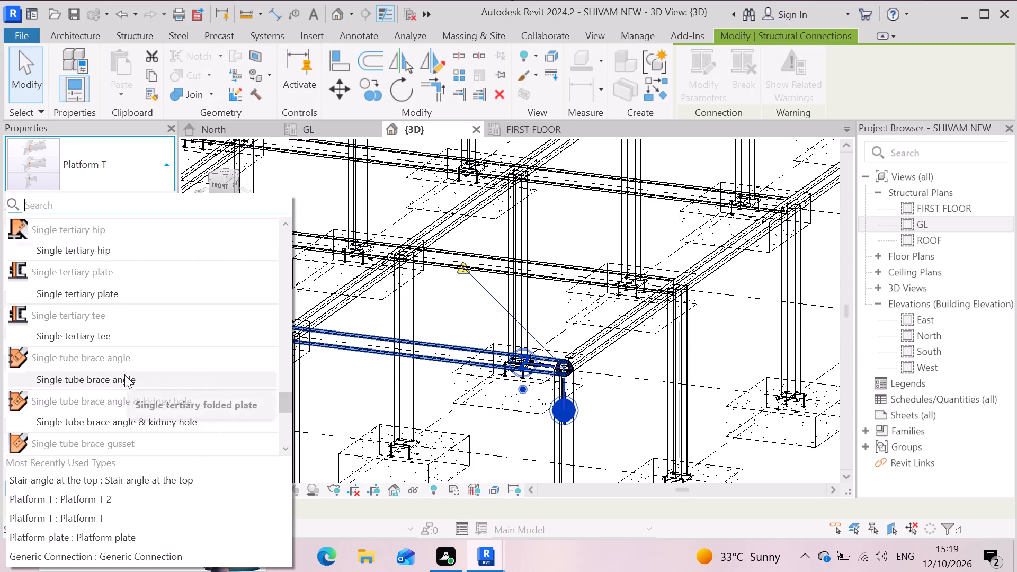
scroll(124, 374, "down", 12)
scroll(124, 374, "up", 4)
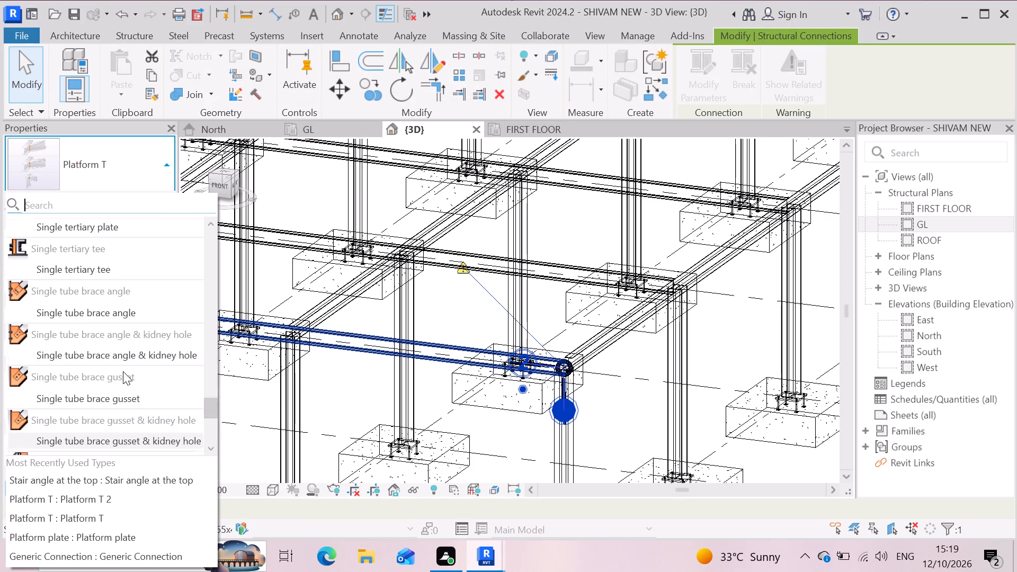
scroll(123, 371, "up", 2)
scroll(59, 349, "up", 8)
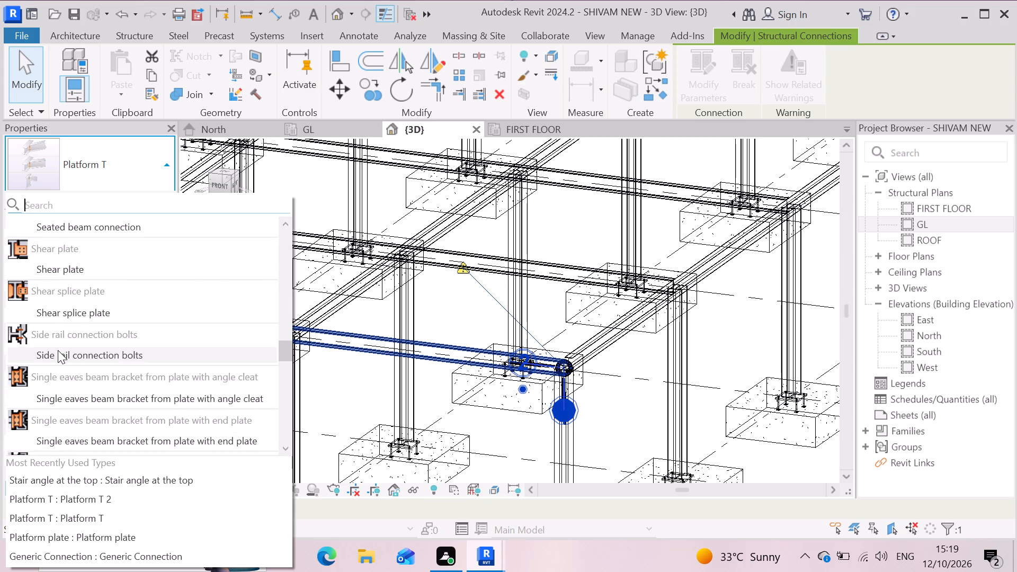
scroll(58, 350, "up", 9)
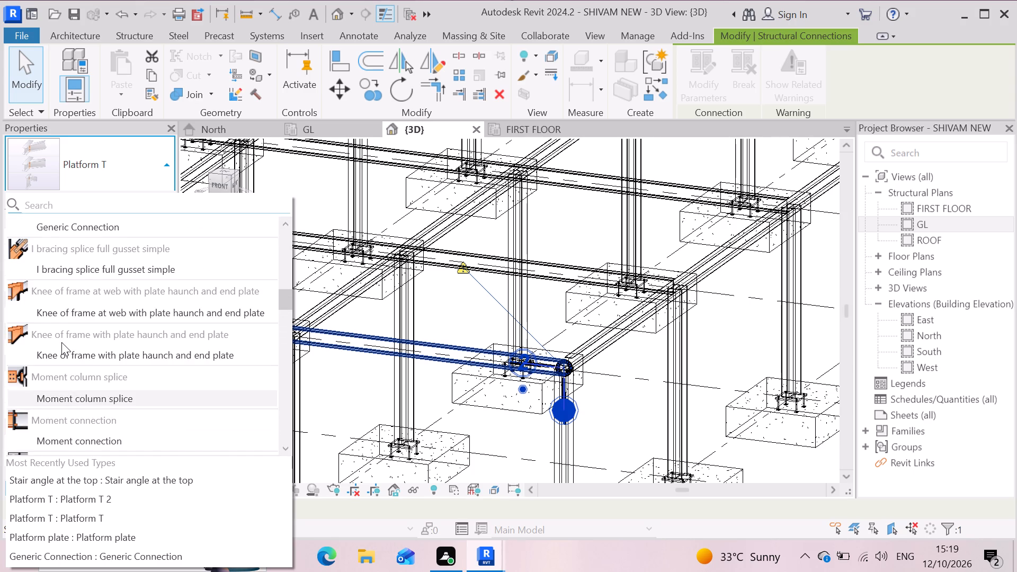
scroll(61, 342, "up", 10)
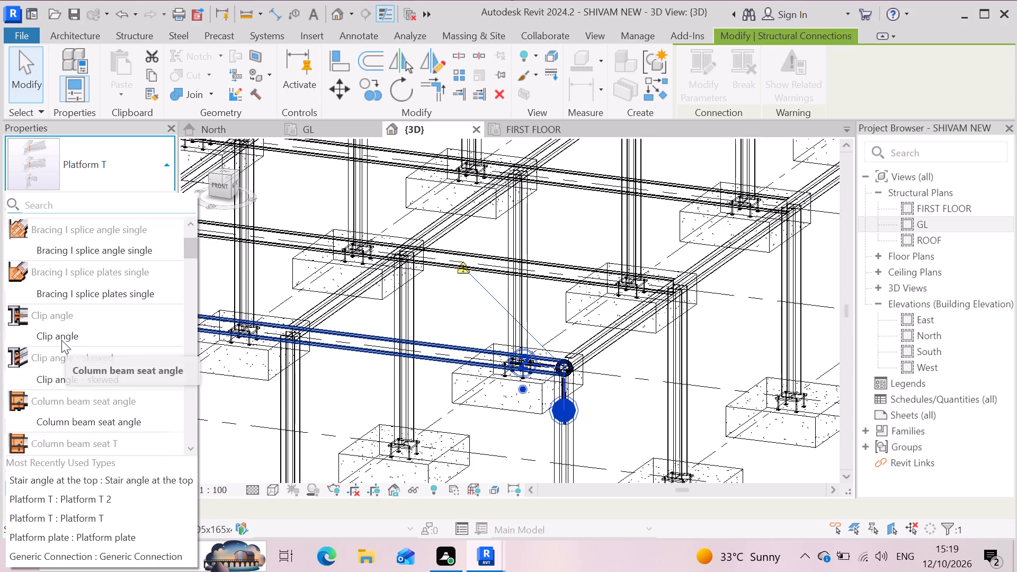
scroll(61, 340, "up", 4)
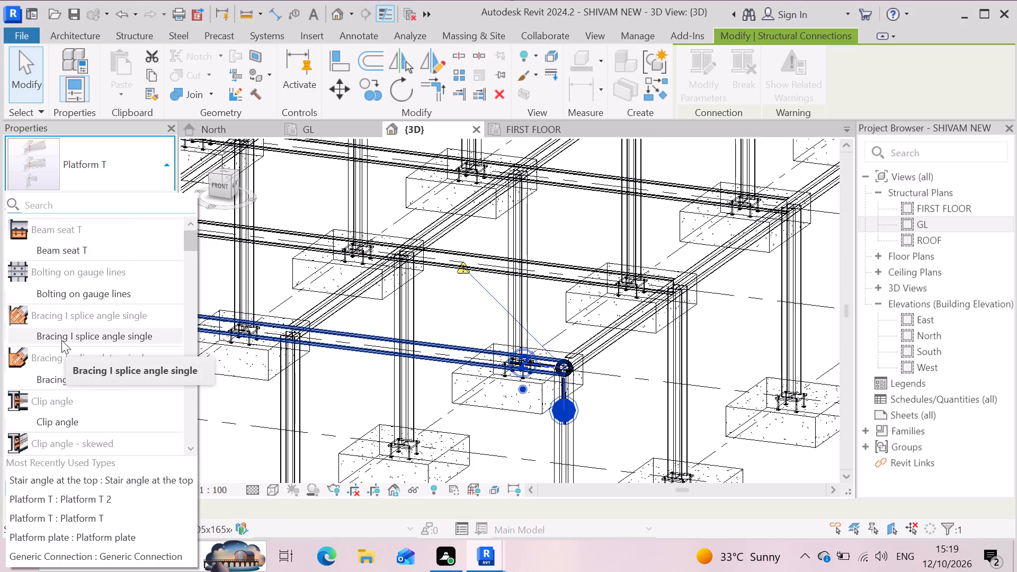
scroll(61, 340, "up", 1)
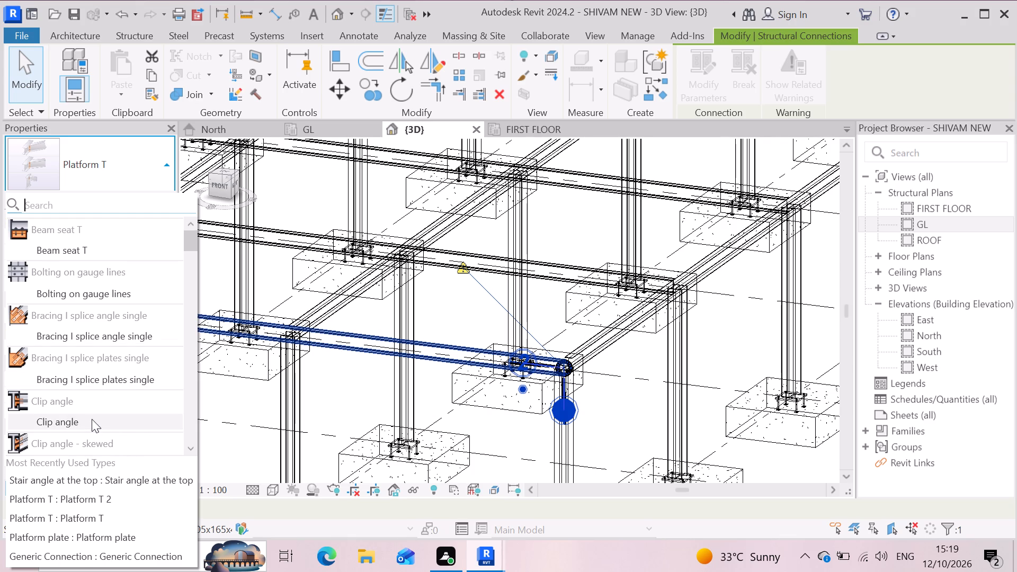
left_click(96, 251)
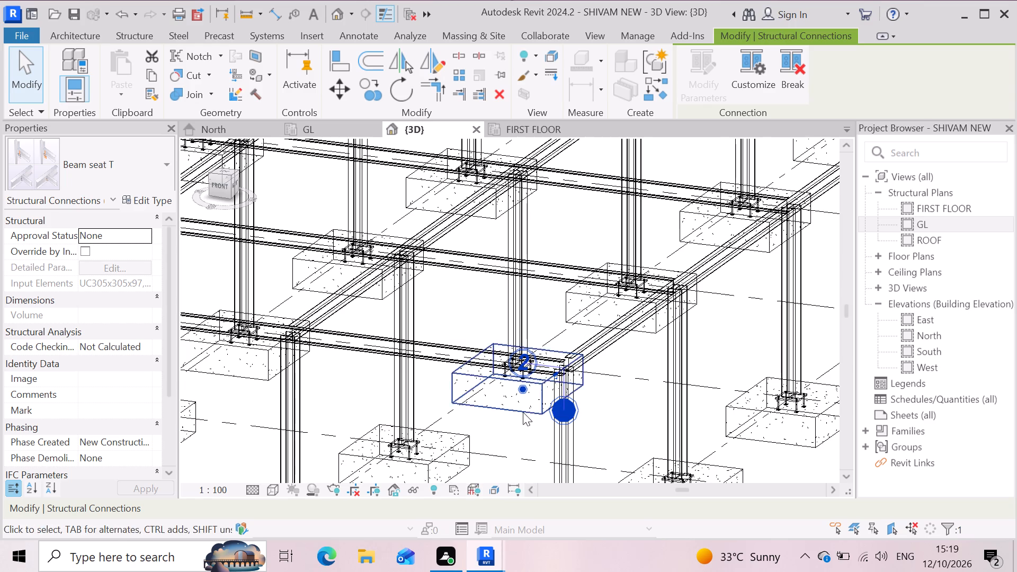
scroll(528, 409, "up", 3)
left_click(476, 428)
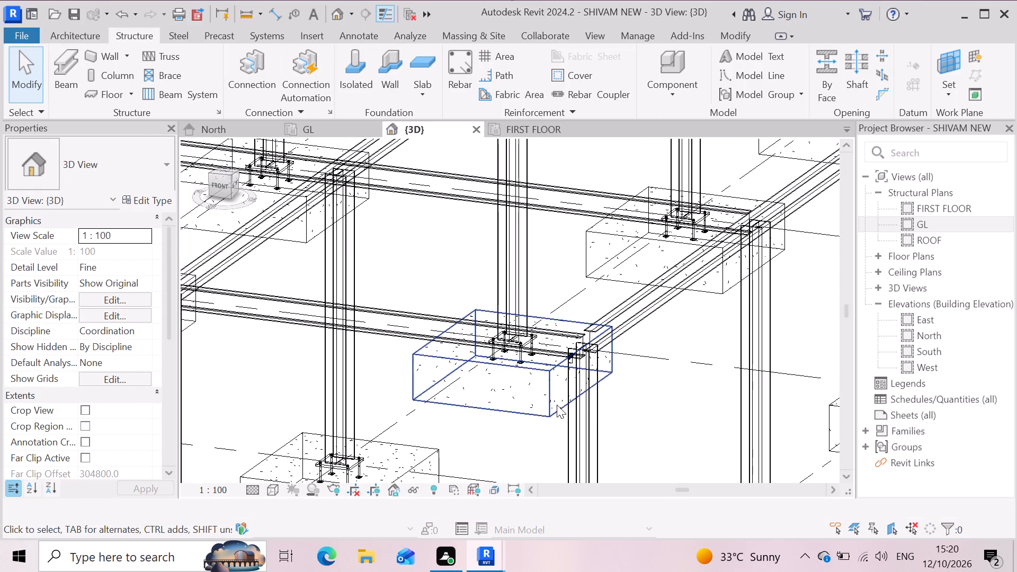
Set the 3D view to Realistic visual style at Fine detail level.
left_click(254, 490)
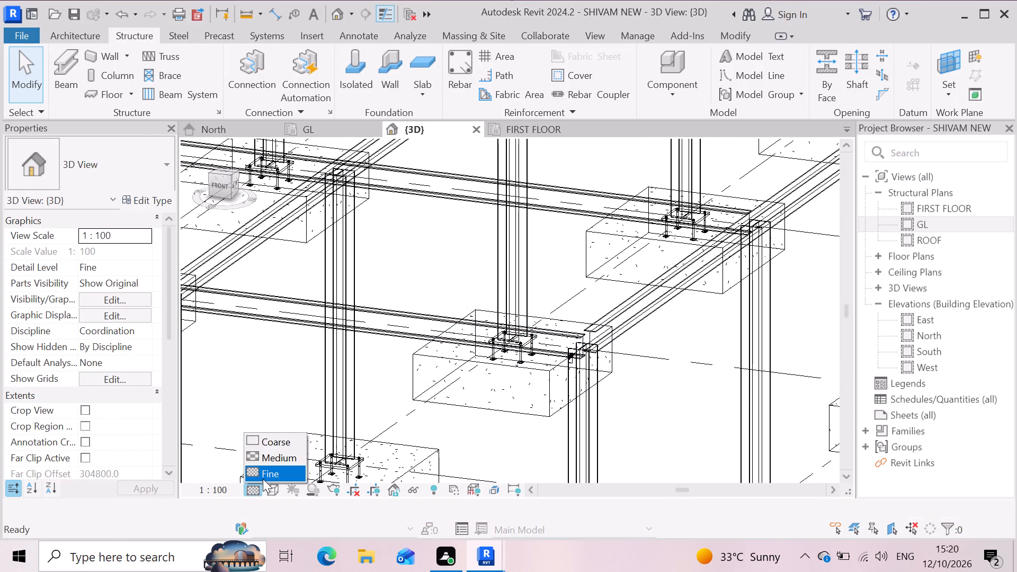
left_click(266, 474)
left_click(270, 486)
left_click(276, 478)
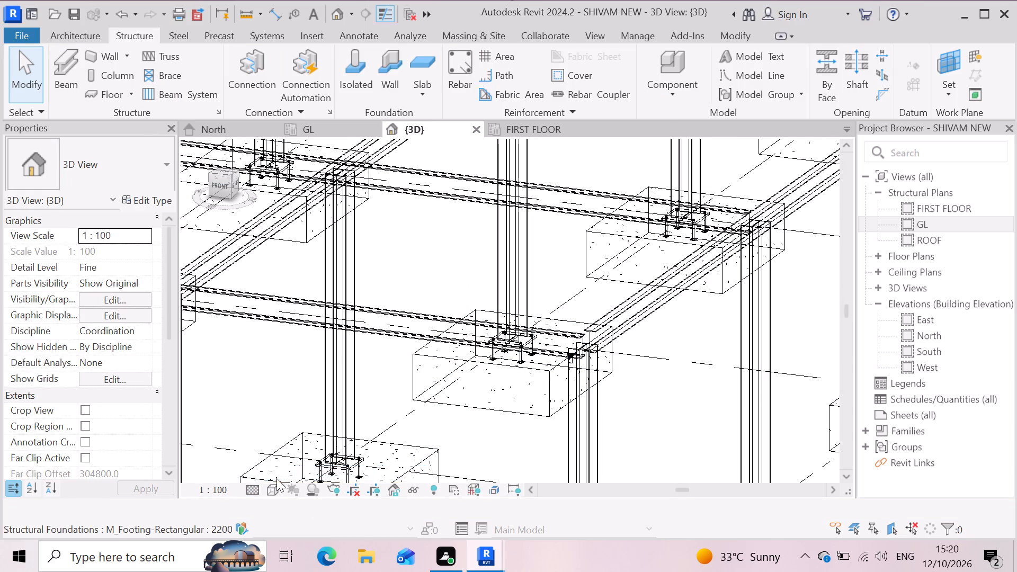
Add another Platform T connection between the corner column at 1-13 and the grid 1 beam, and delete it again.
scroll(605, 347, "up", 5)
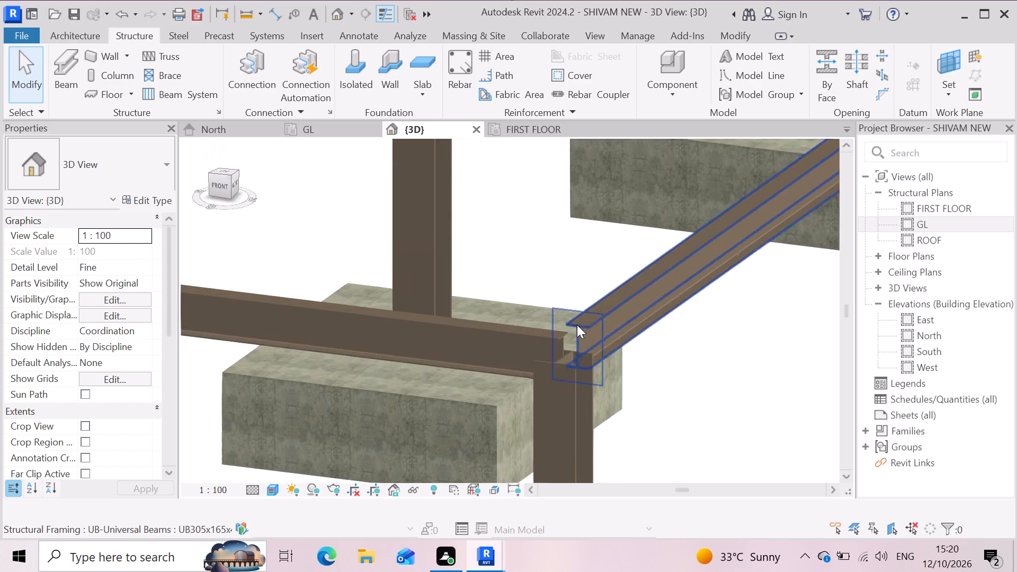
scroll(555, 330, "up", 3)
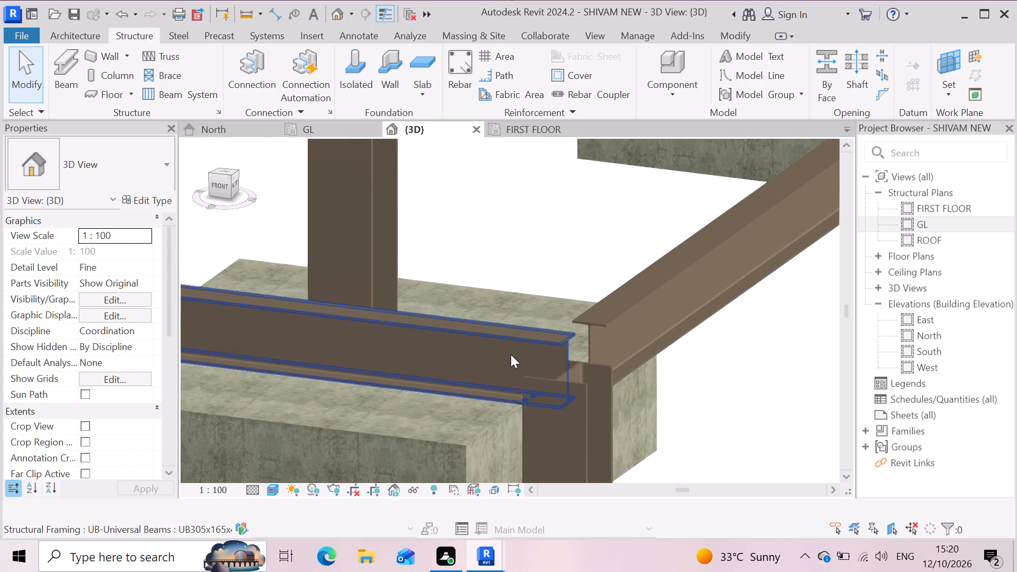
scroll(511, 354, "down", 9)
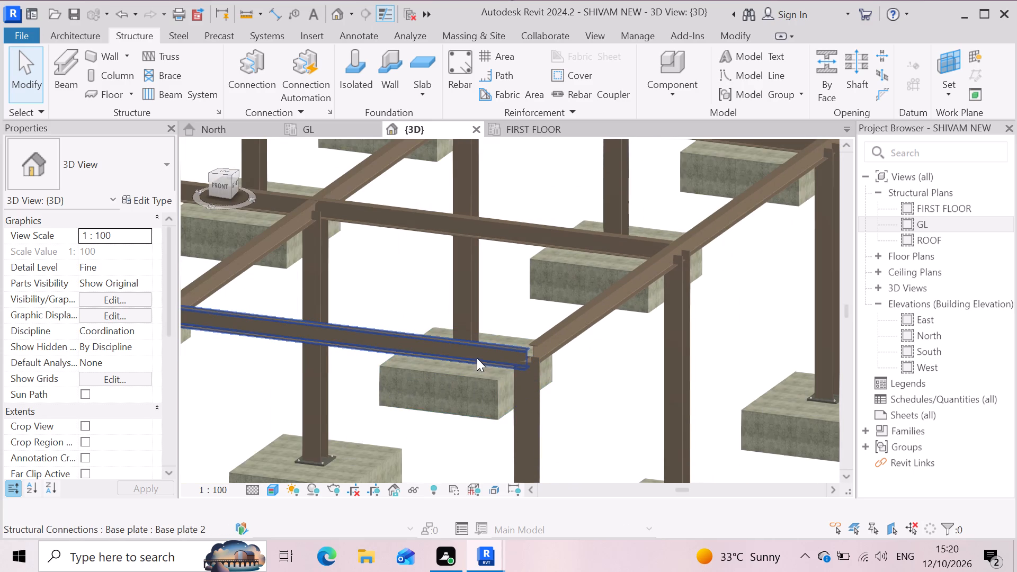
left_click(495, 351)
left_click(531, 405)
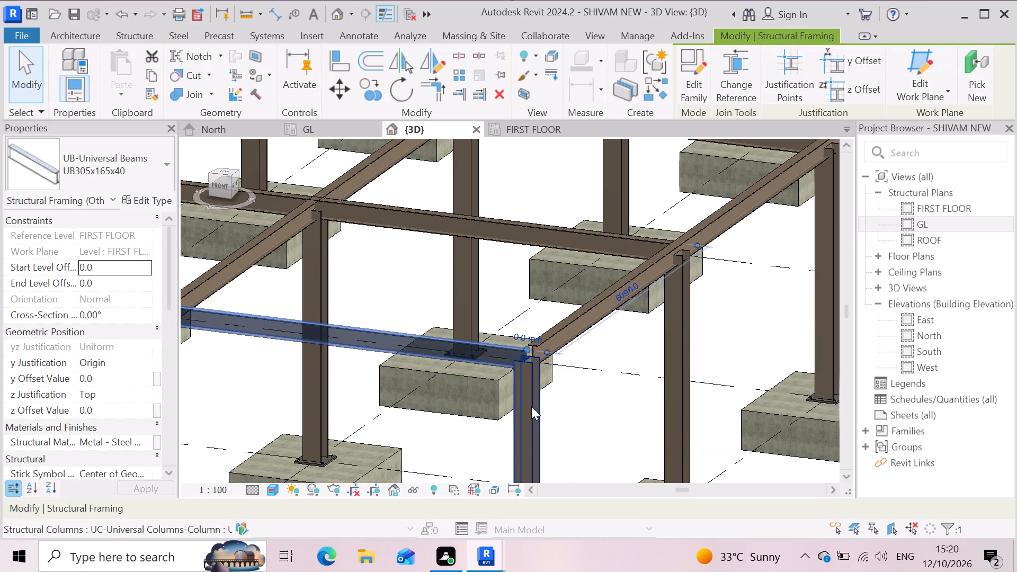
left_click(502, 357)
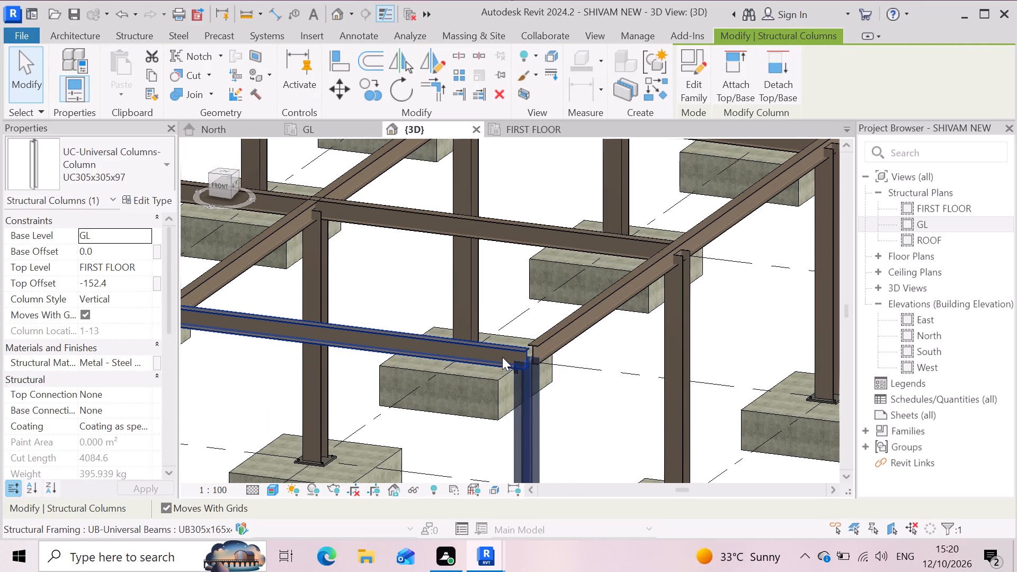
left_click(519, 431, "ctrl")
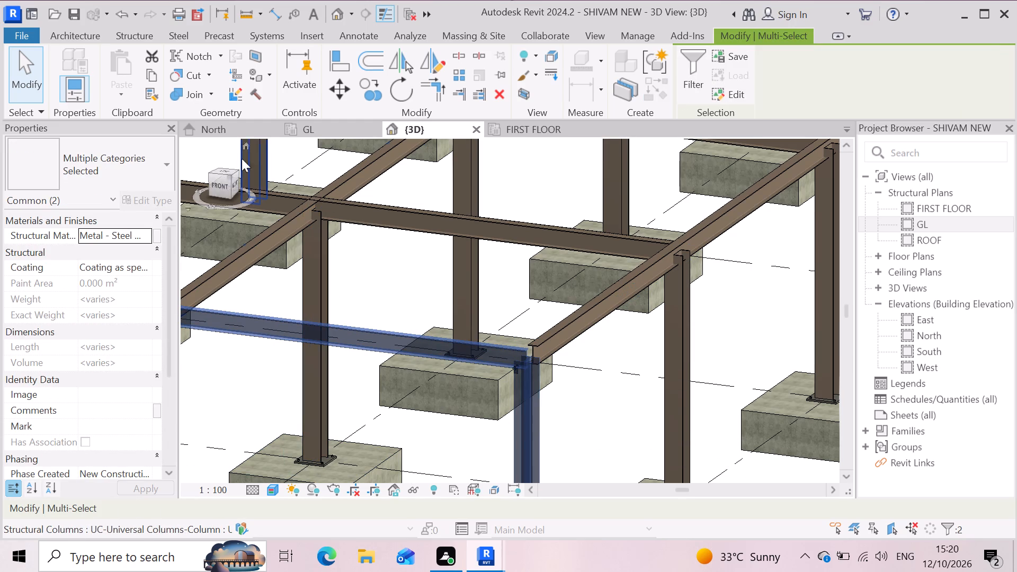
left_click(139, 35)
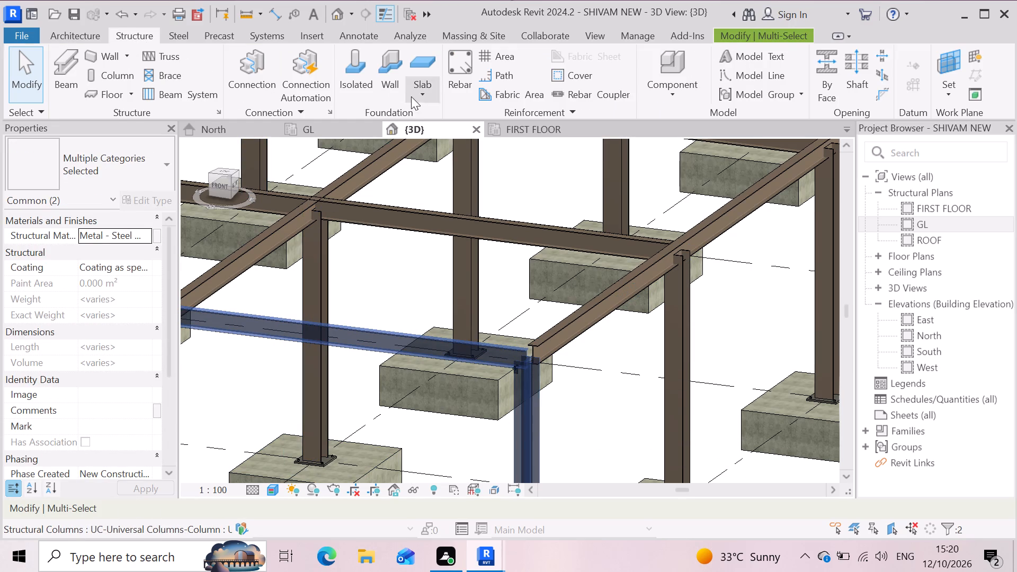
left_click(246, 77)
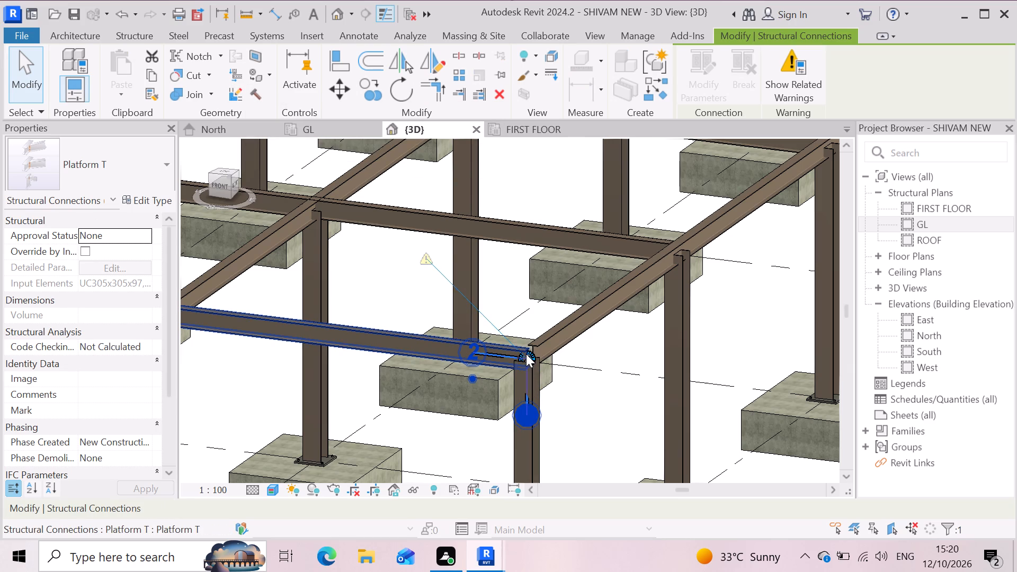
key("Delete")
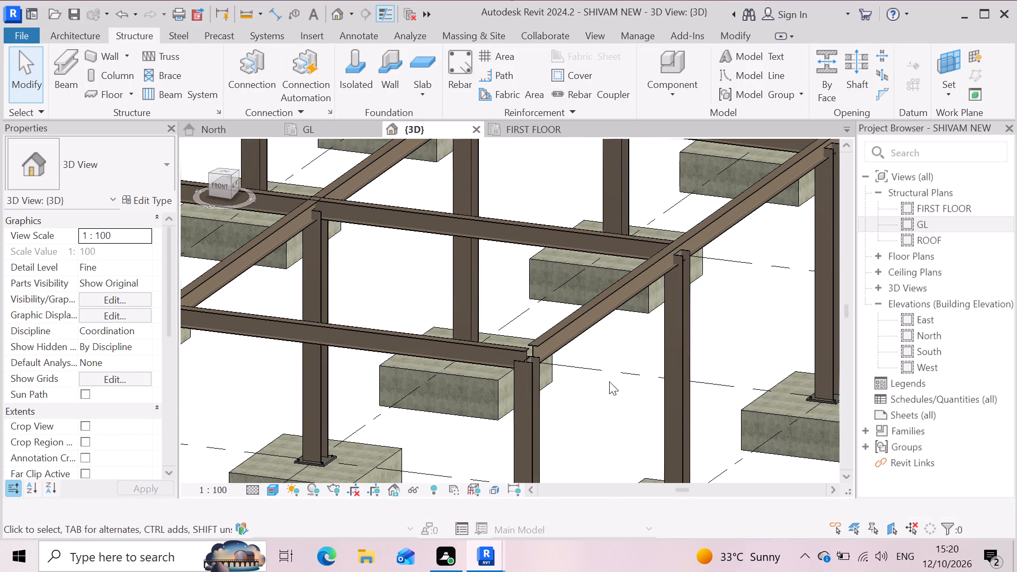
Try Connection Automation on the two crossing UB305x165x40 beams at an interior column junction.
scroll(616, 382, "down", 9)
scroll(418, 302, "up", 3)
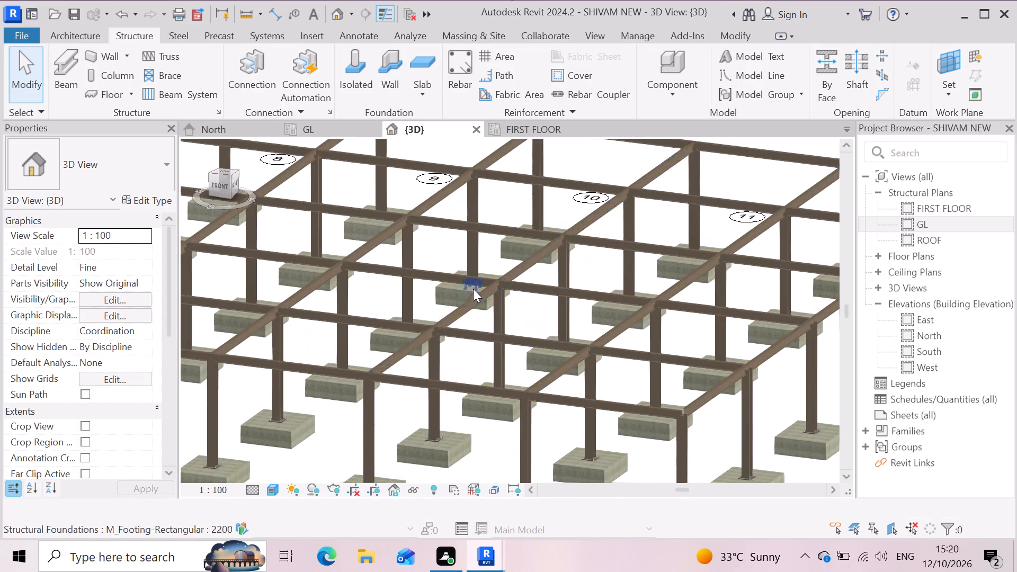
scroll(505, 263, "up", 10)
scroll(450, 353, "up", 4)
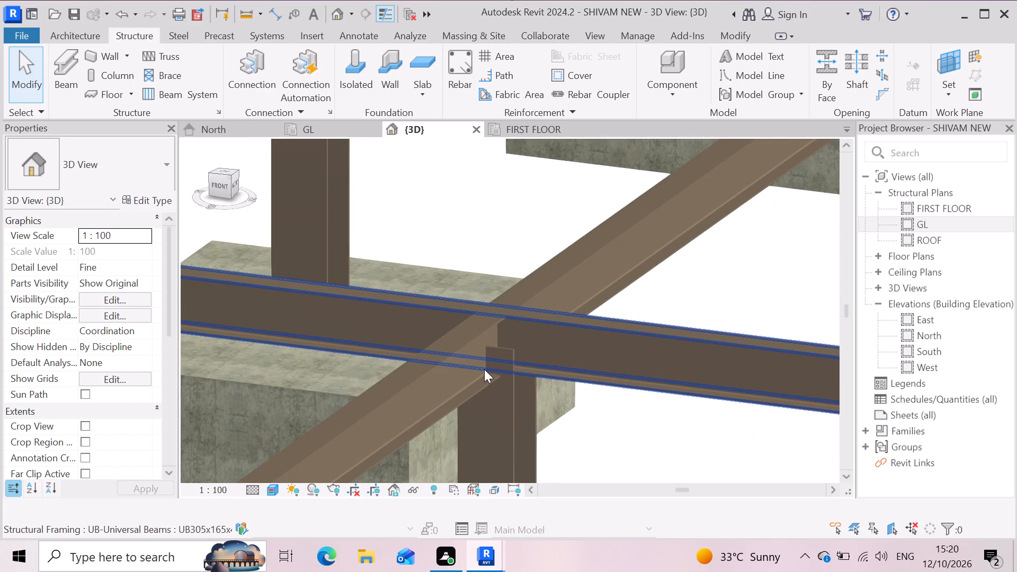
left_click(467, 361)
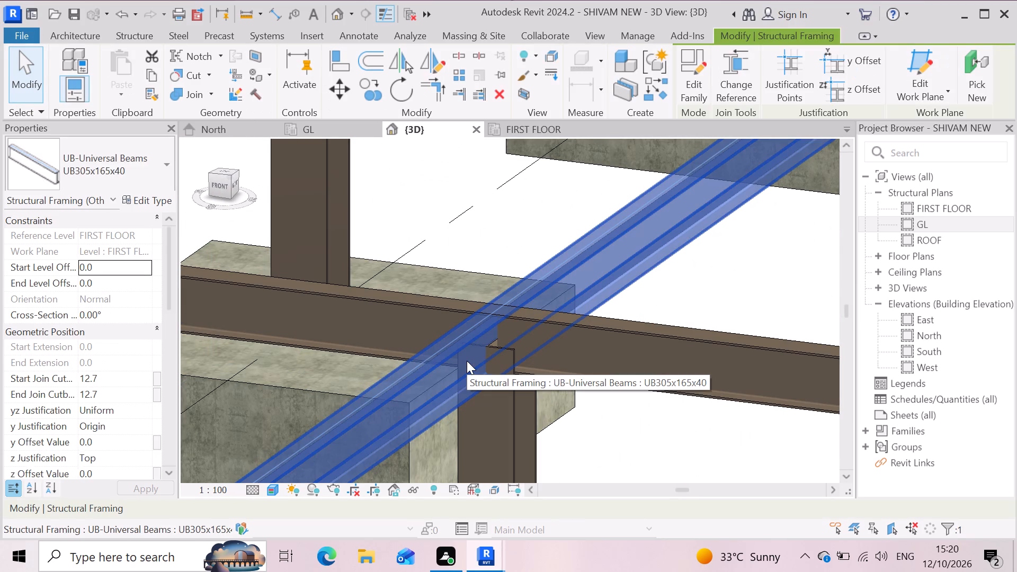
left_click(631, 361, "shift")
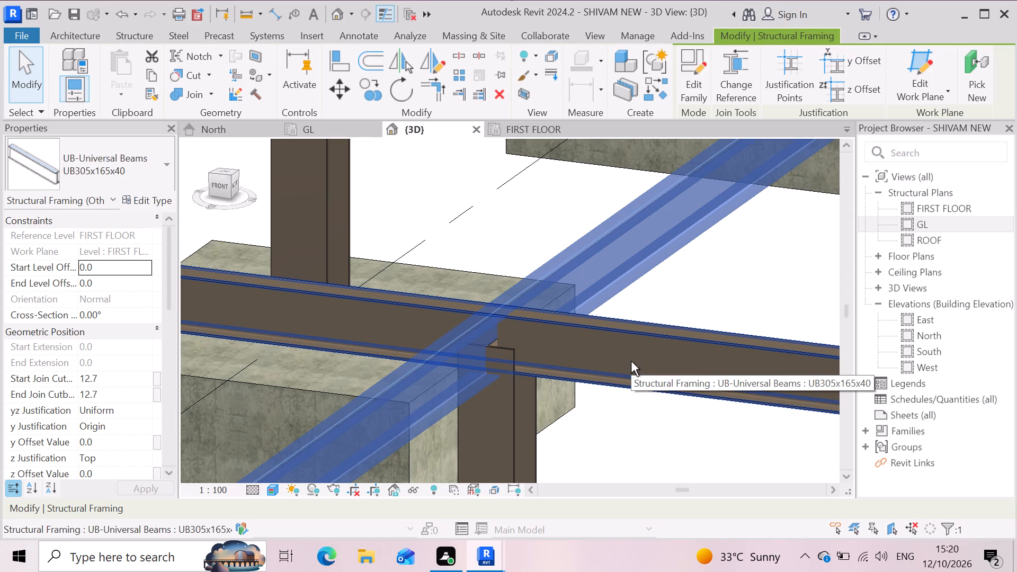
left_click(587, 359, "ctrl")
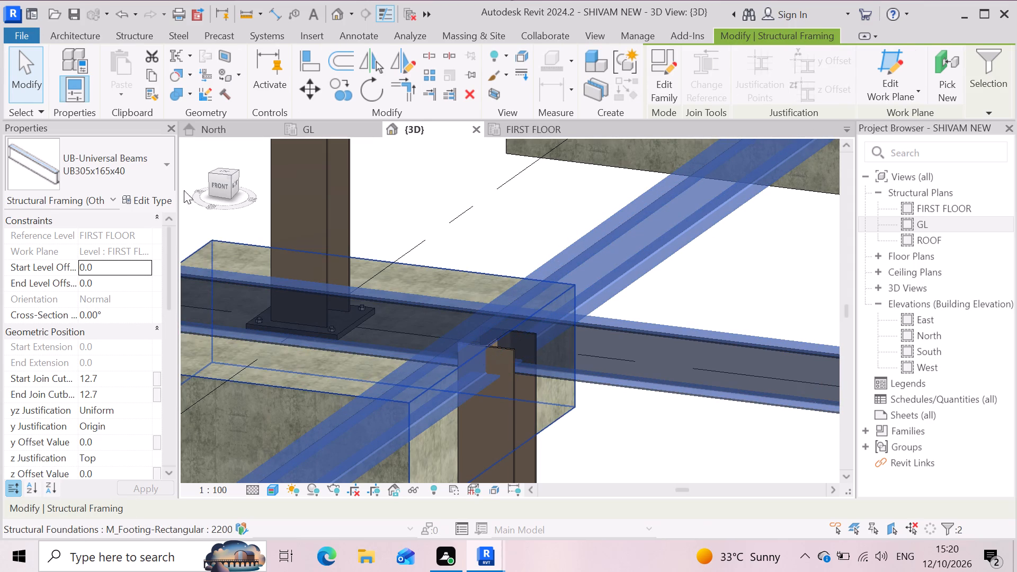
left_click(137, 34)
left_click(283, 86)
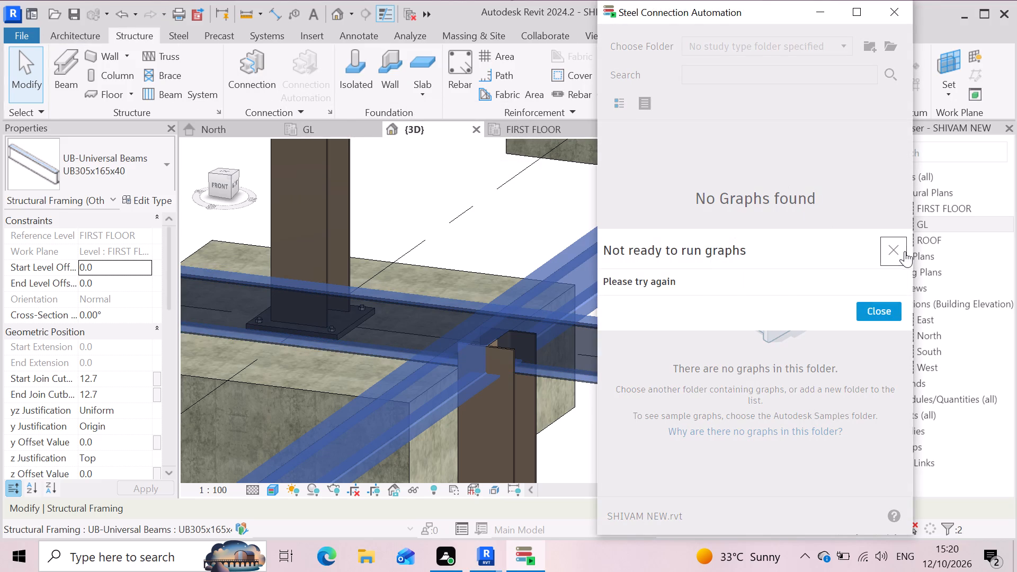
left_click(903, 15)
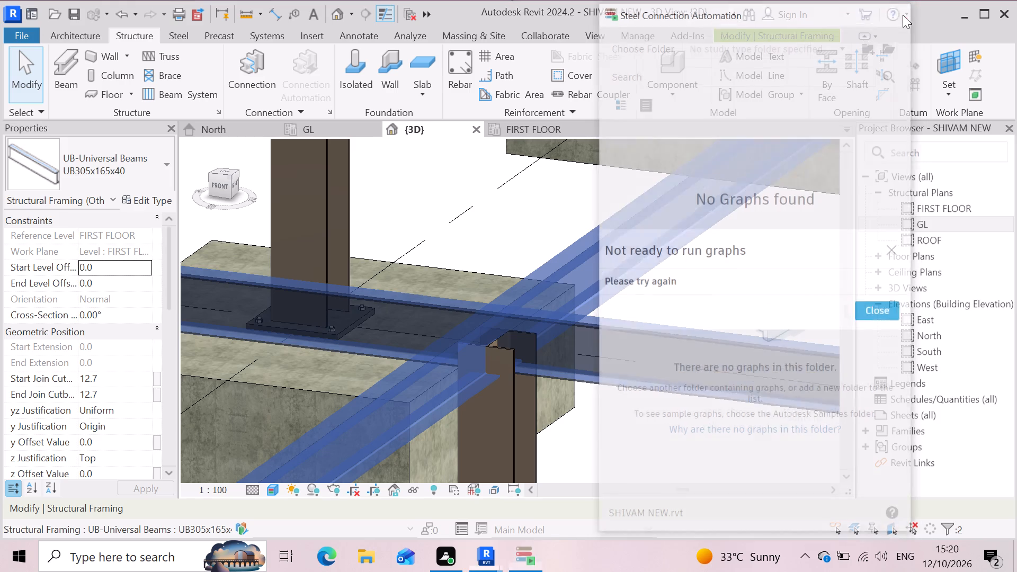
Add a Platform T connection between the two crossing UB305x165x40 beams at the interior column, using Wireframe display while picking members.
double_click(255, 69)
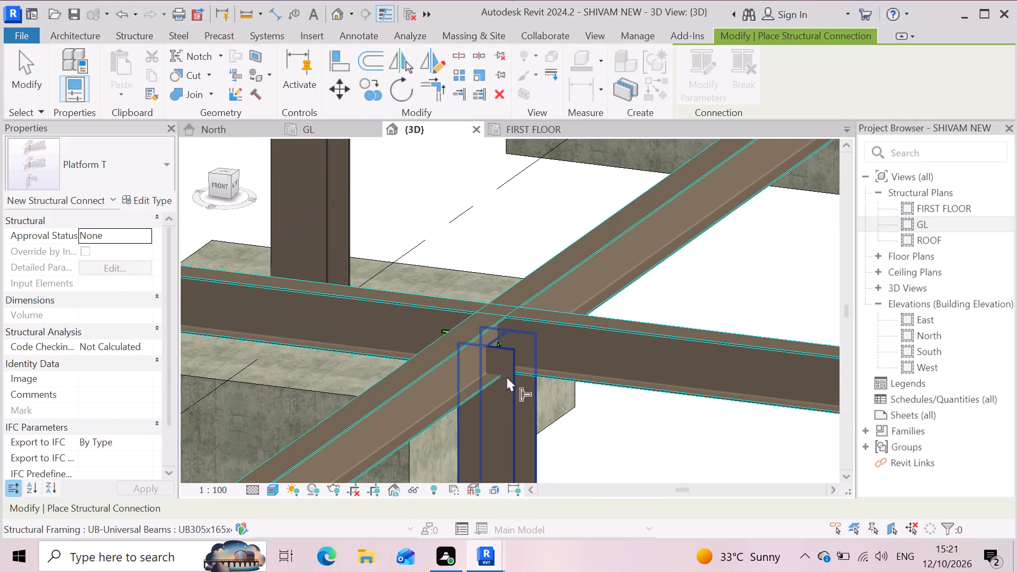
scroll(478, 349, "up", 3)
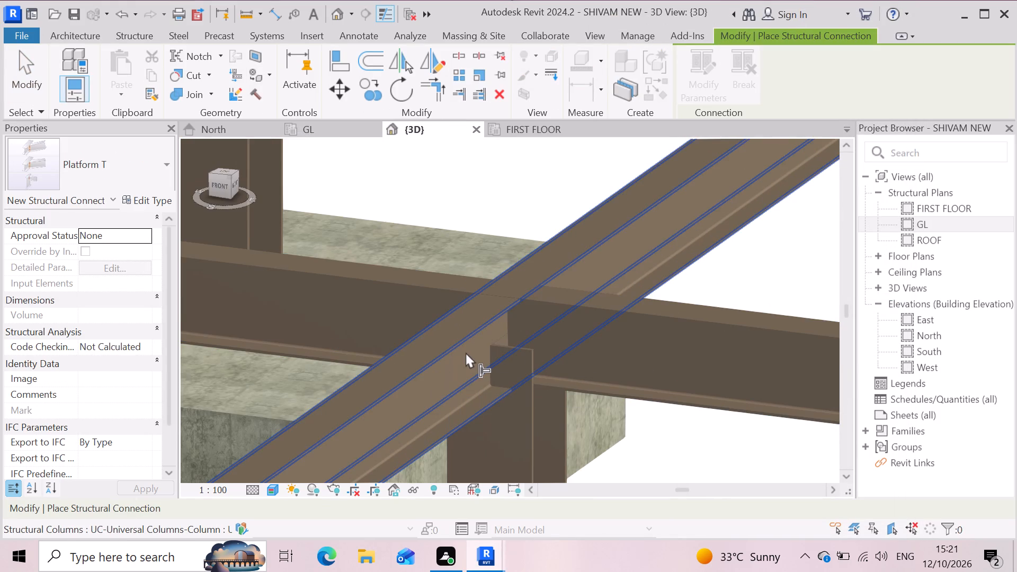
scroll(466, 352, "down", 2)
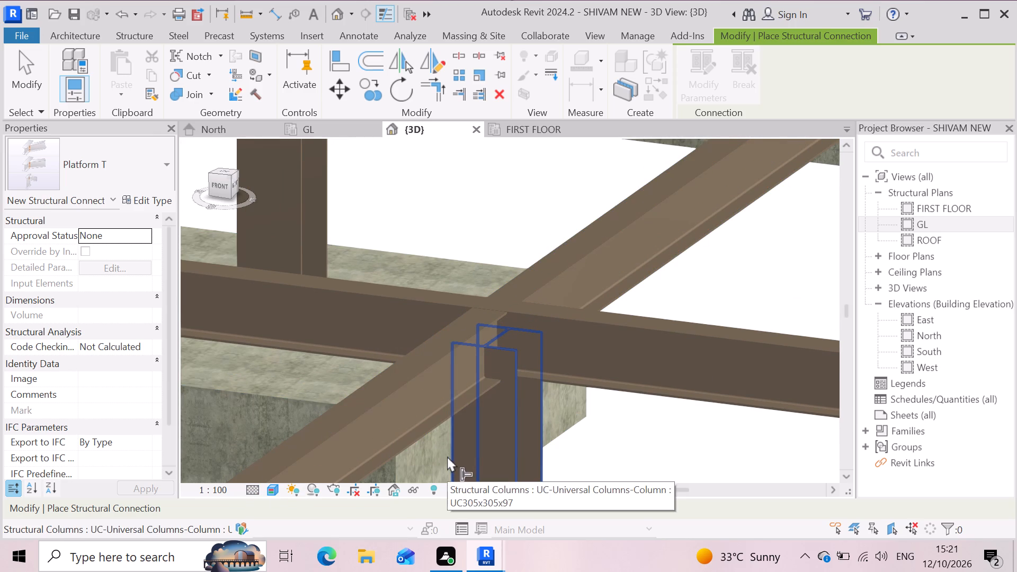
left_click(276, 488)
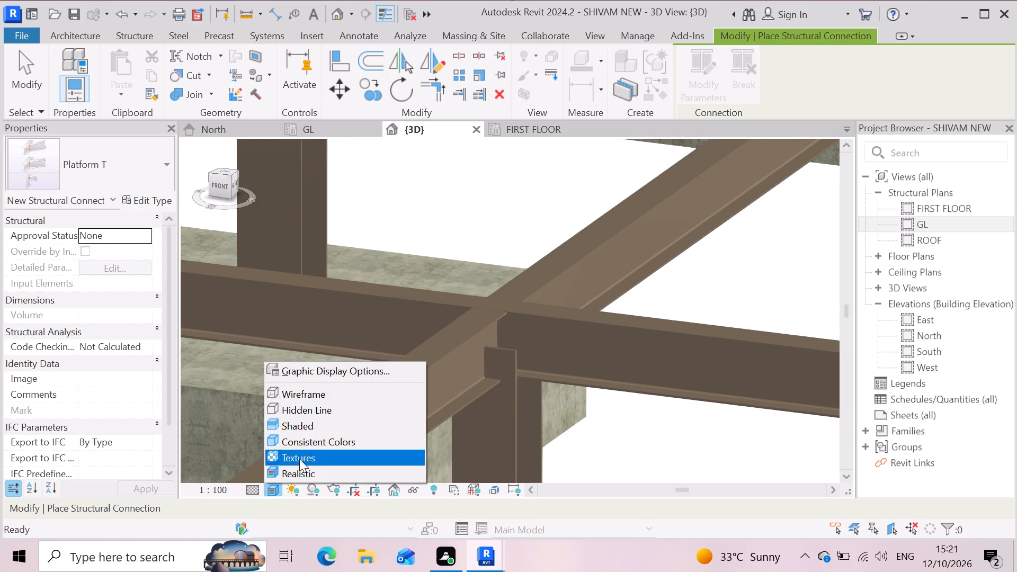
left_click(327, 387)
scroll(448, 346, "up", 3)
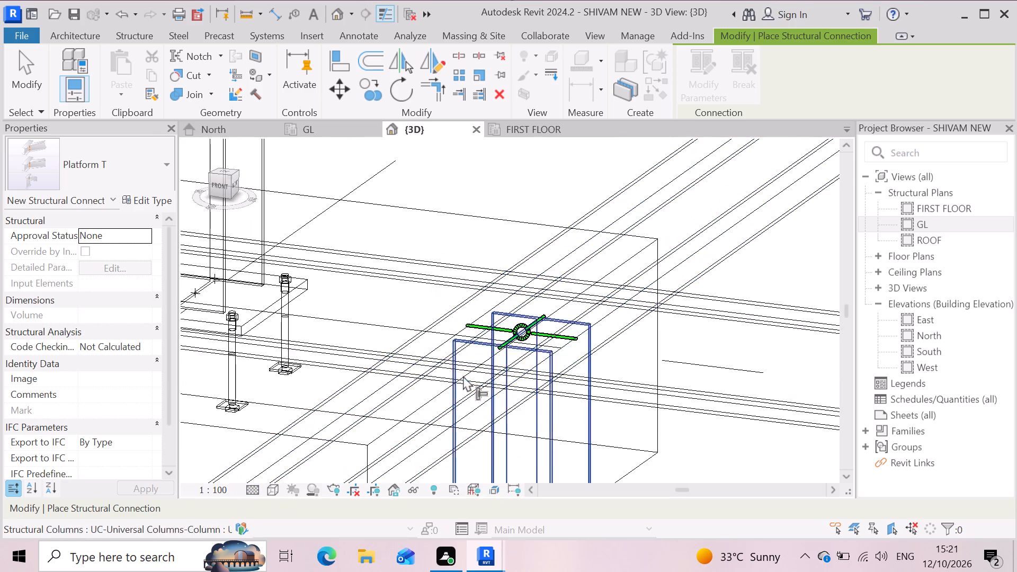
left_click(527, 327)
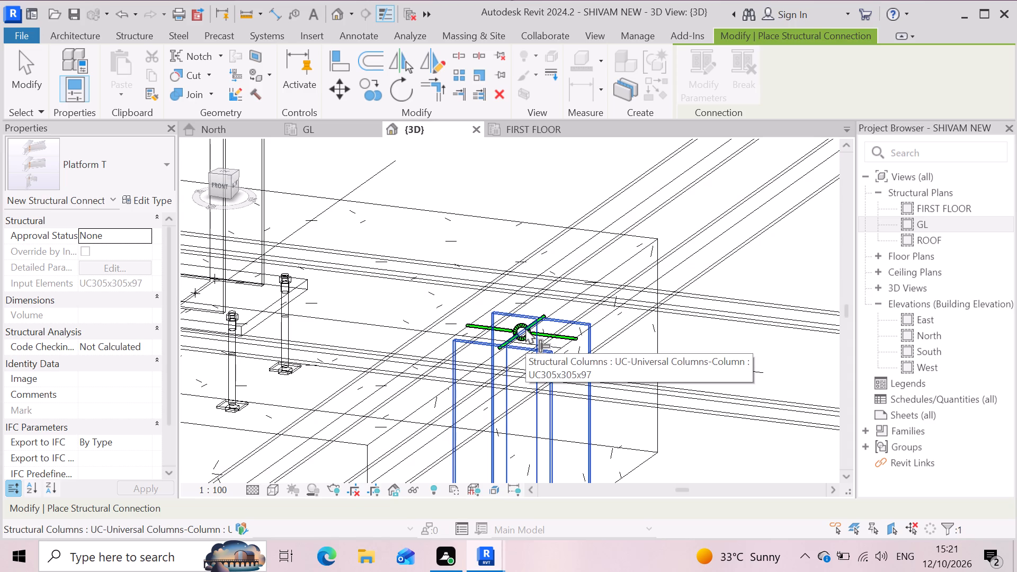
left_click(254, 491)
left_click(258, 475)
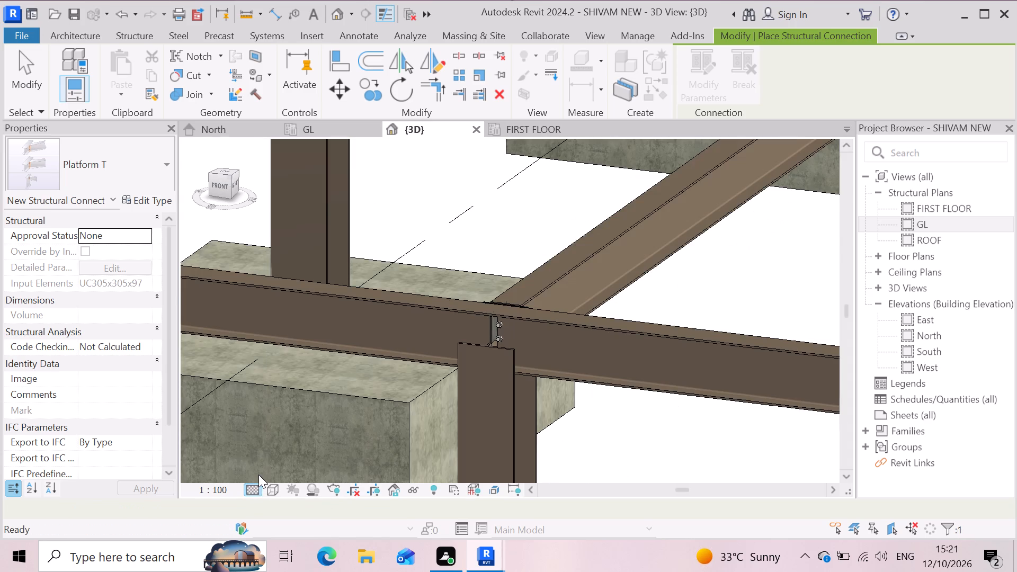
scroll(467, 322, "up", 3)
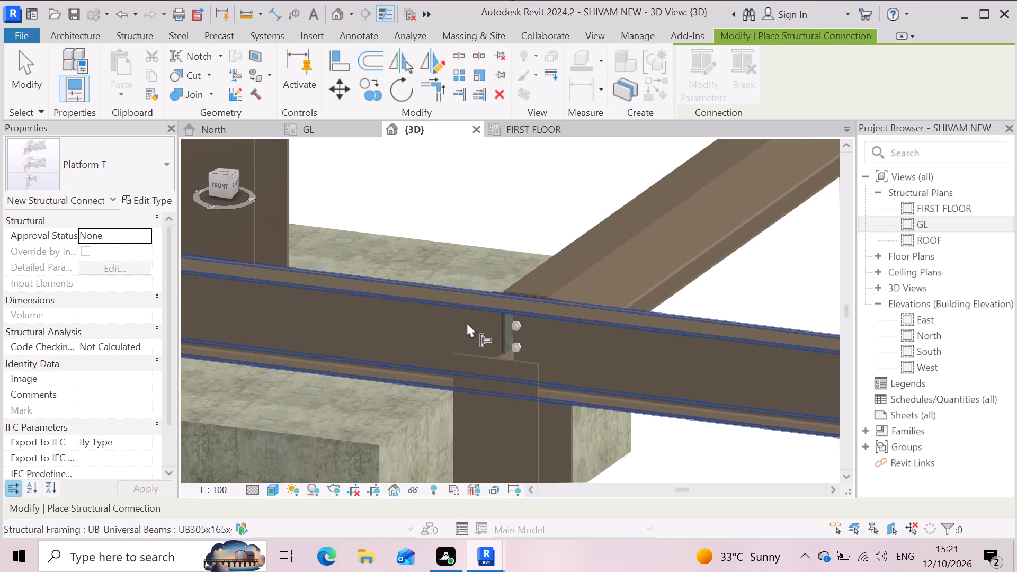
scroll(465, 336, "up", 3)
scroll(529, 363, "up", 3)
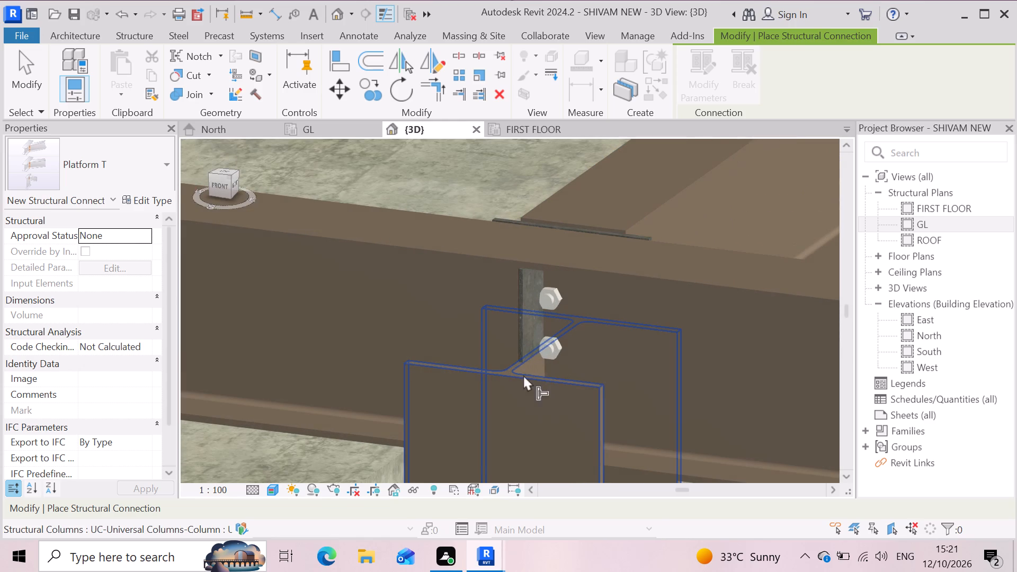
key("Escape")
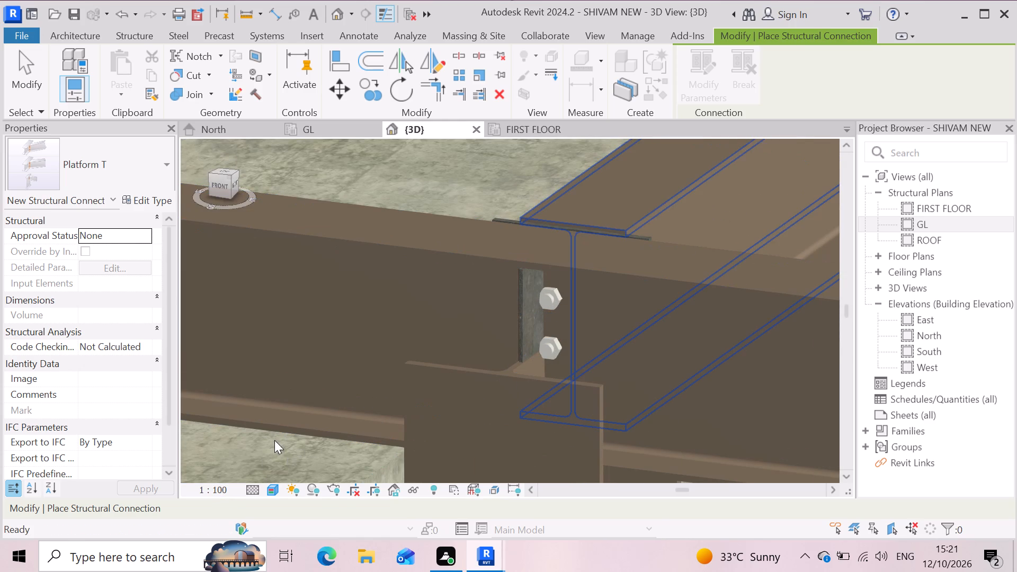
Duplicate the interior connection's Platform T type under the suggested name and open the duplicate's connection parameters for modification.
scroll(493, 333, "up", 8)
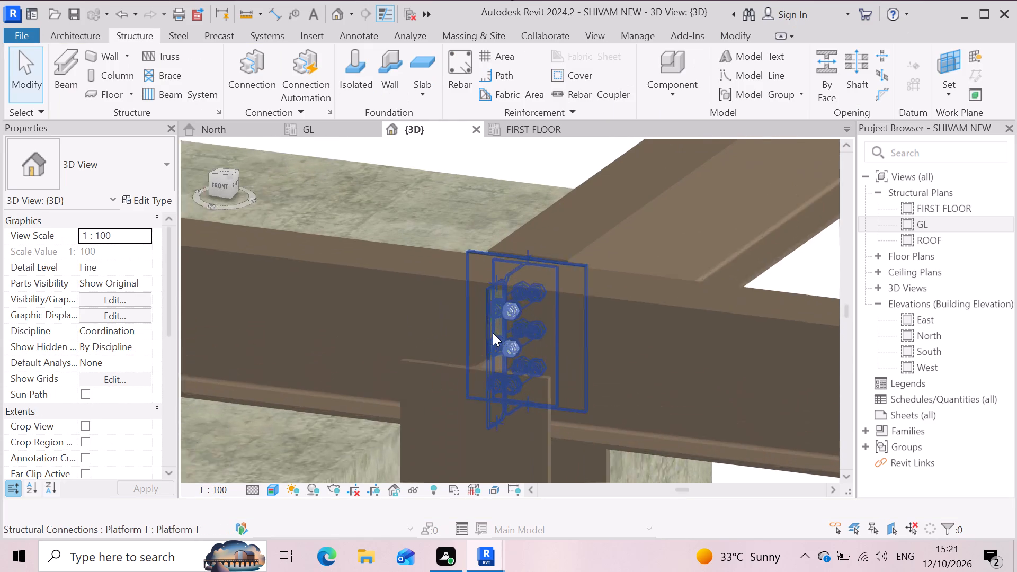
left_click(503, 316)
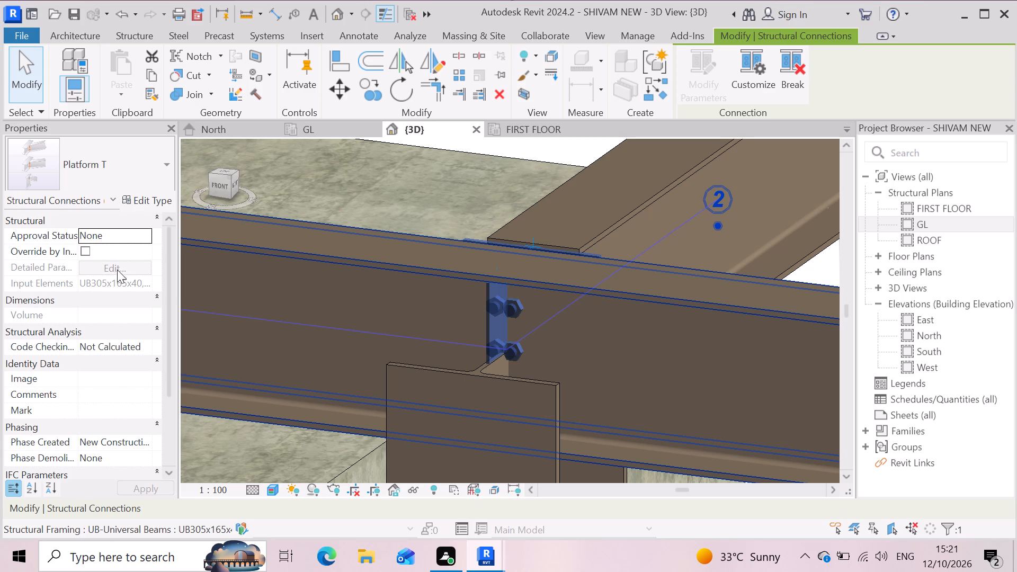
left_click(141, 200)
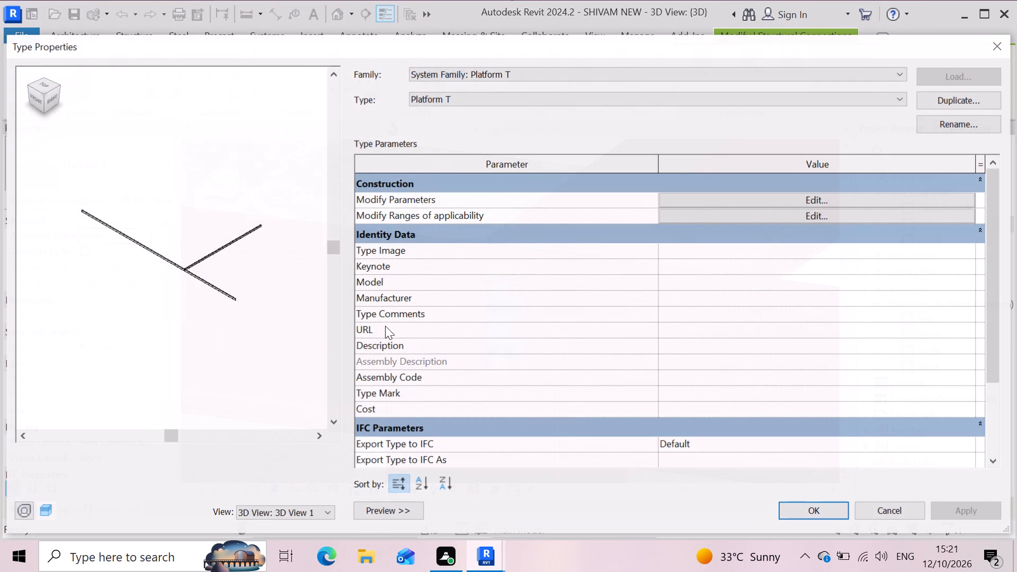
left_click(948, 101)
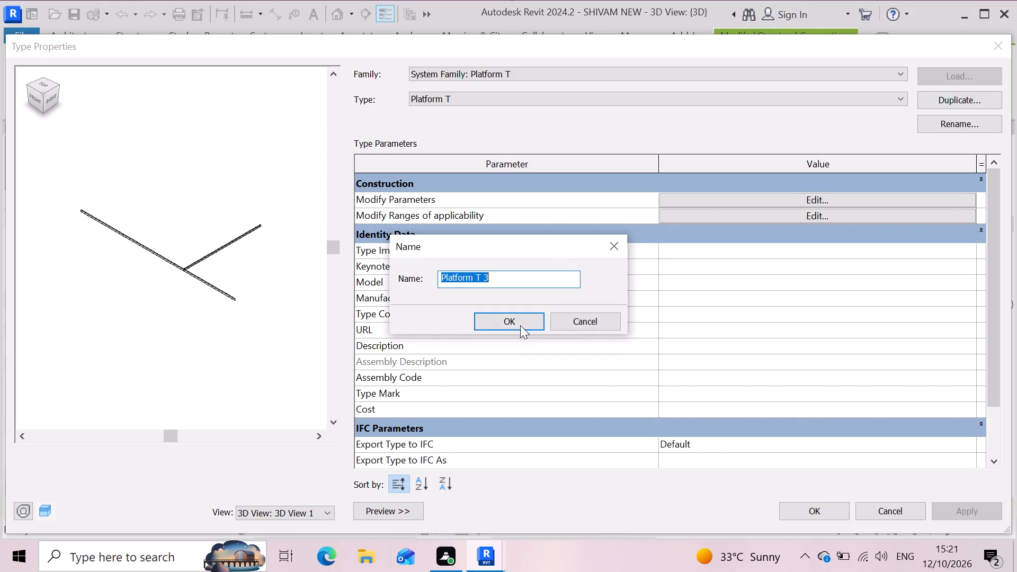
left_click(521, 322)
left_click(802, 198)
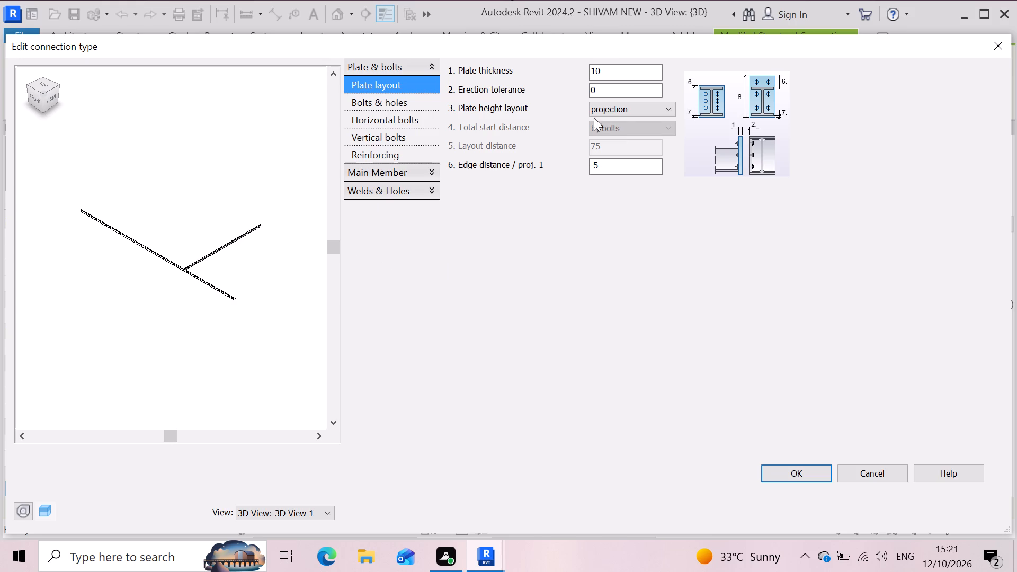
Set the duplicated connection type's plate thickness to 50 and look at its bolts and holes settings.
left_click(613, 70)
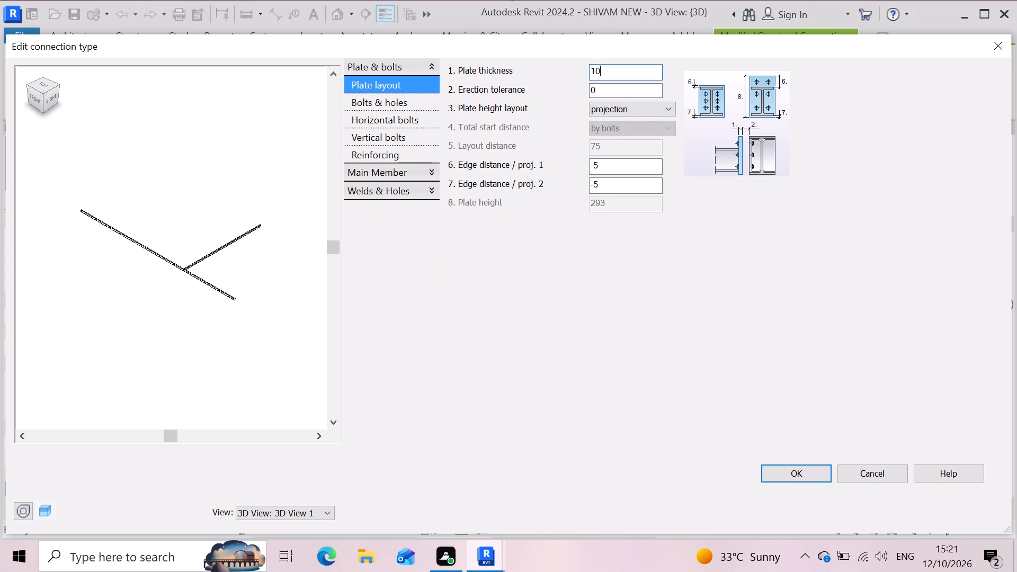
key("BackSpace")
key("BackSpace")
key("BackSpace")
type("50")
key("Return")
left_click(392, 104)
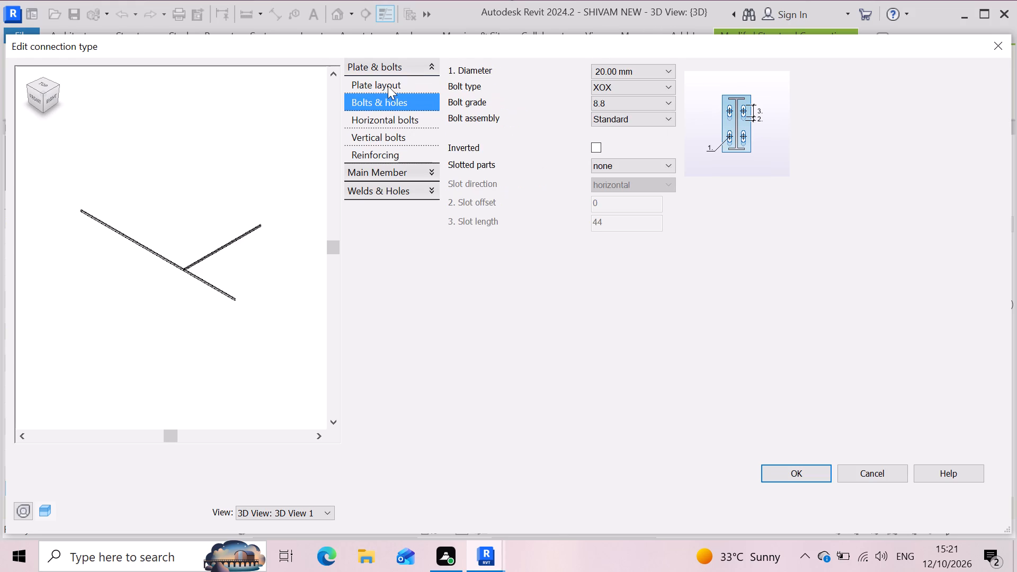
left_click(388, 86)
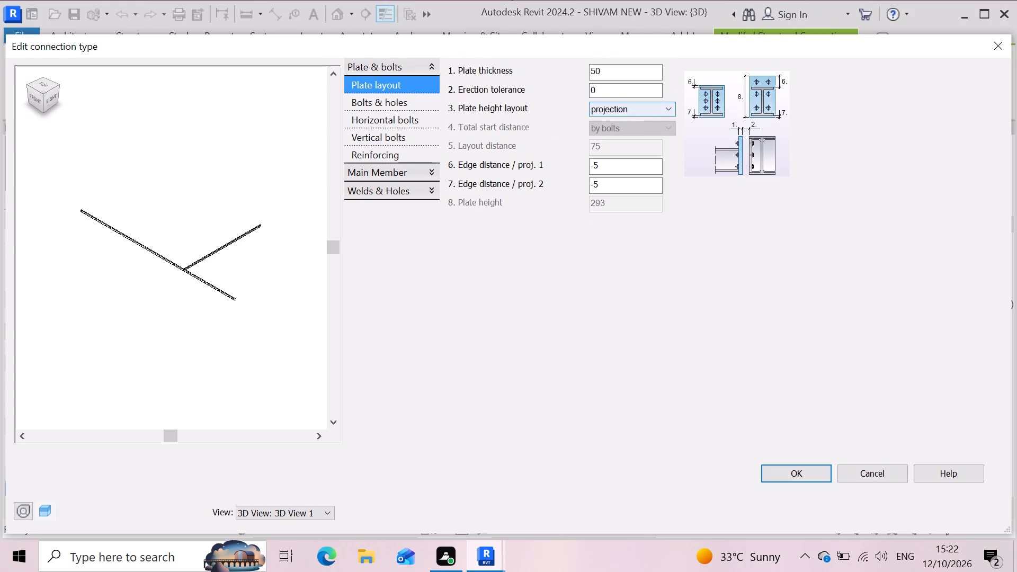
Set the duplicated type's plate thickness to 80 and its plate height layout to by bolts.
left_click(637, 96)
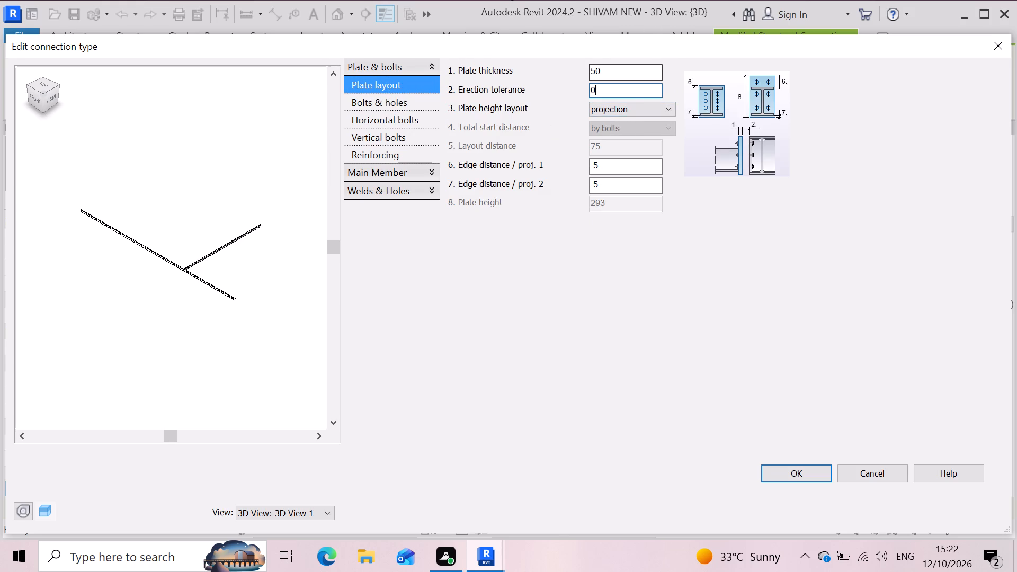
left_click_drag(621, 71, 558, 67)
key("BackSpace")
type("80")
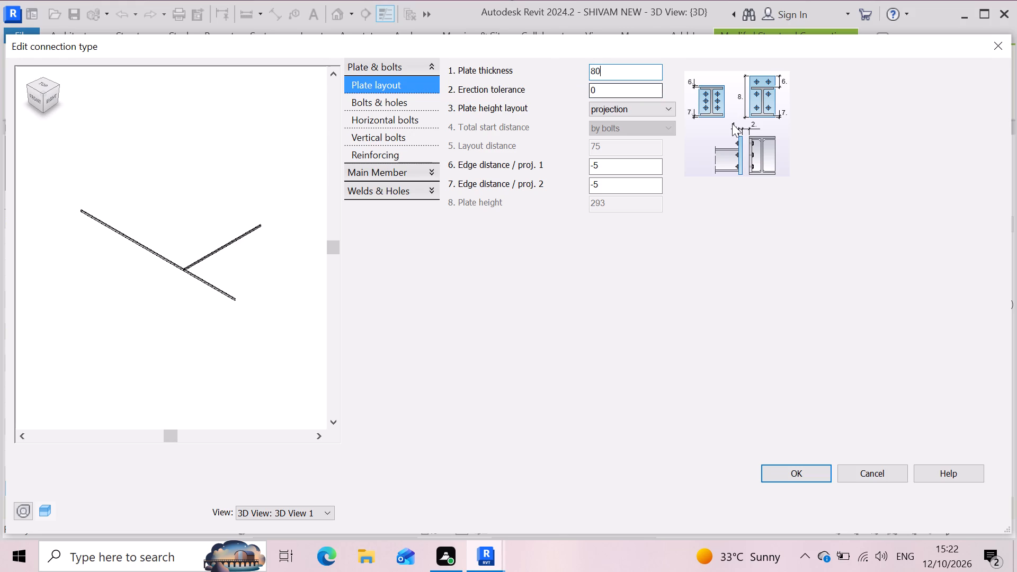
left_click(664, 111)
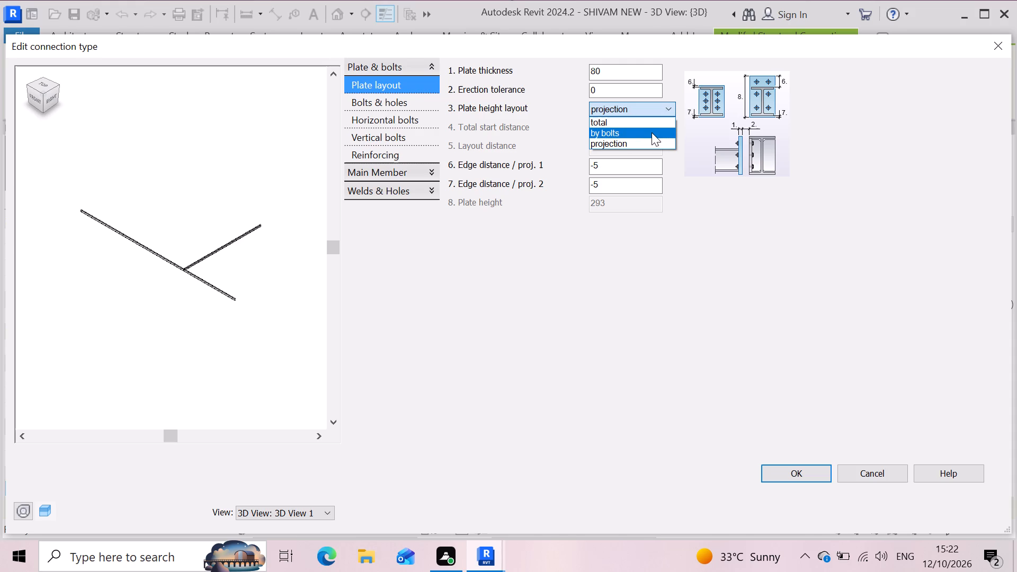
left_click(652, 132)
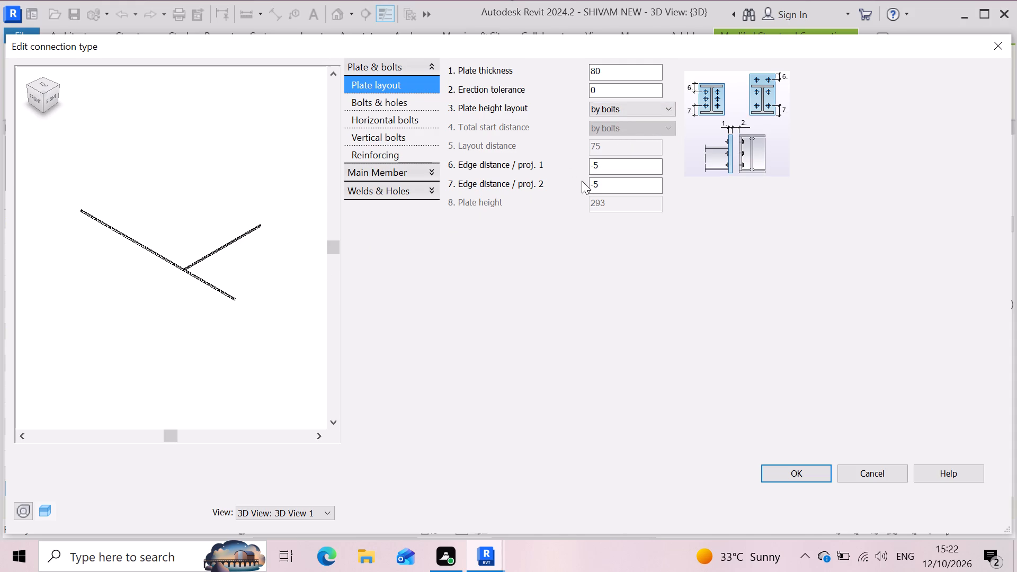
Review the duplicated type's horizontal bolt settings and choose Projection as the plate set out.
left_click(406, 119)
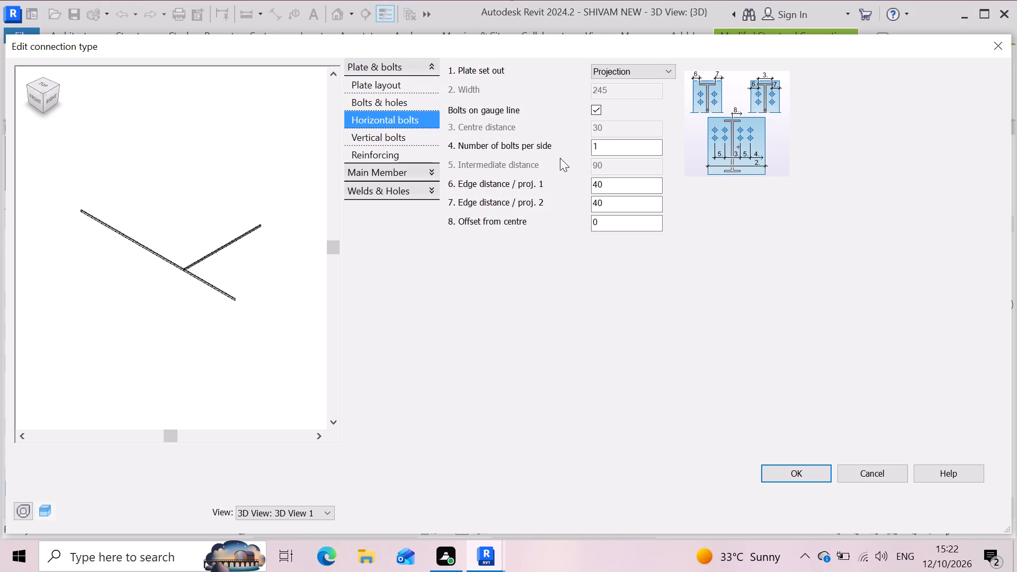
left_click(612, 94)
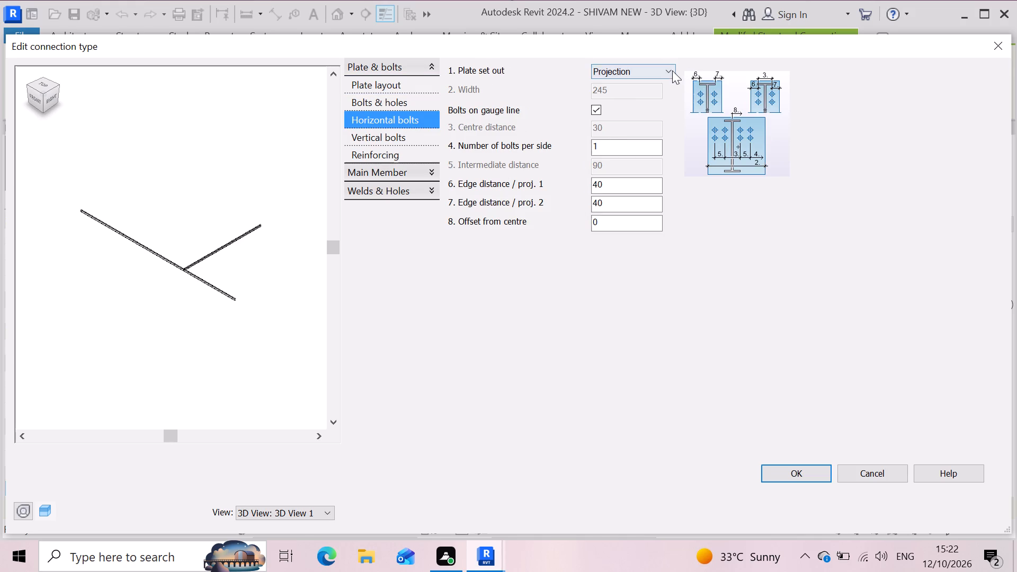
left_click(667, 72)
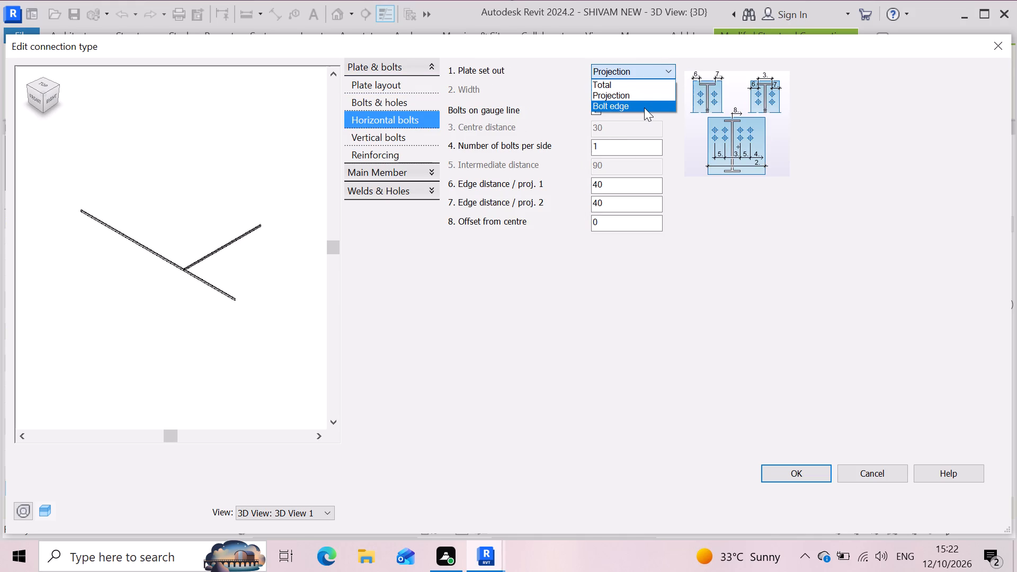
left_click(644, 97)
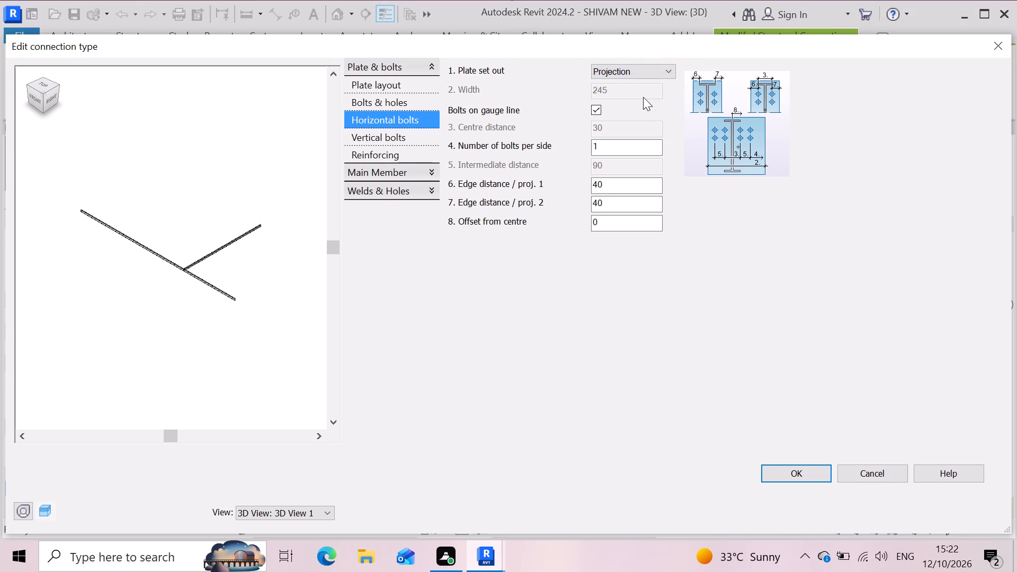
Set the vertical bolts of Group 1 to 3 lines with start distance 80 and intermediate distance 80.
left_click(403, 137)
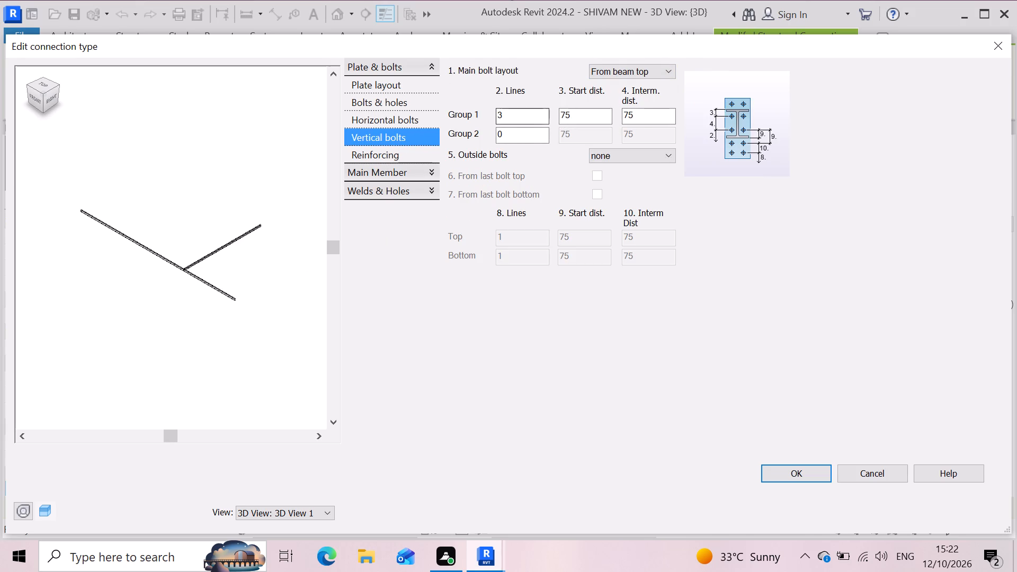
left_click_drag(578, 113, 530, 118)
left_click_drag(504, 123, 469, 124)
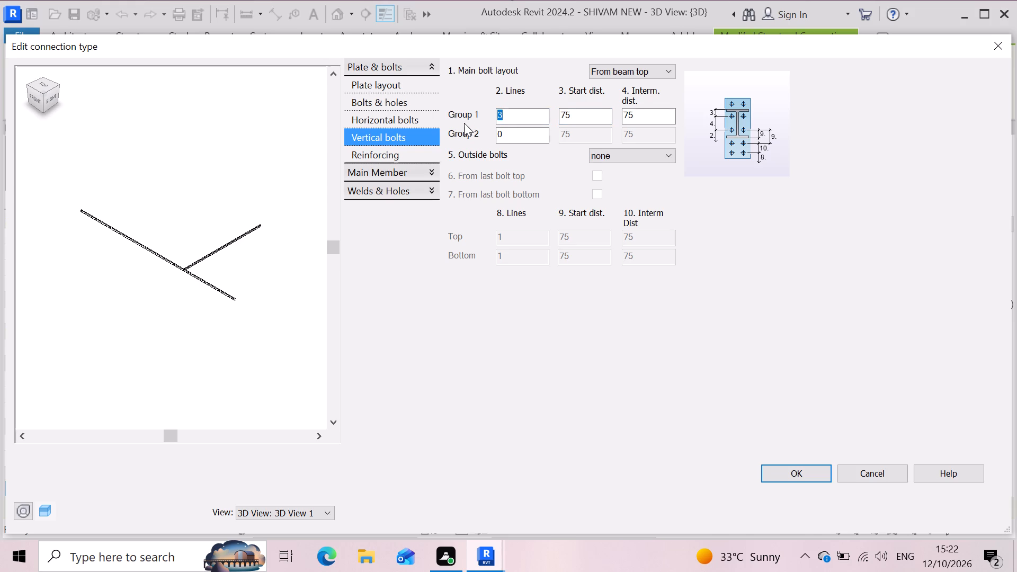
key("6")
left_click_drag(502, 117, 479, 116)
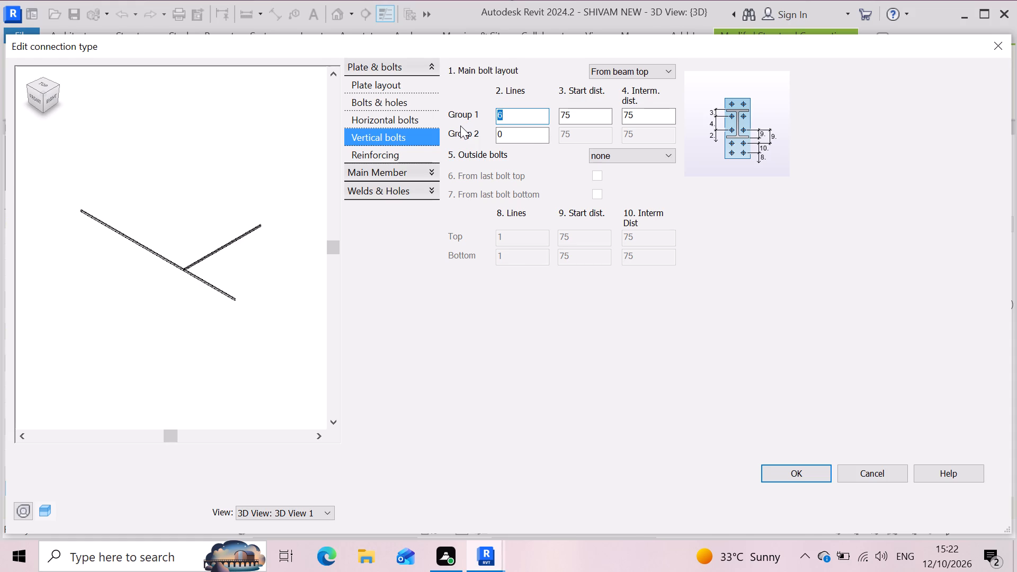
key("3")
left_click_drag(583, 117, 494, 121)
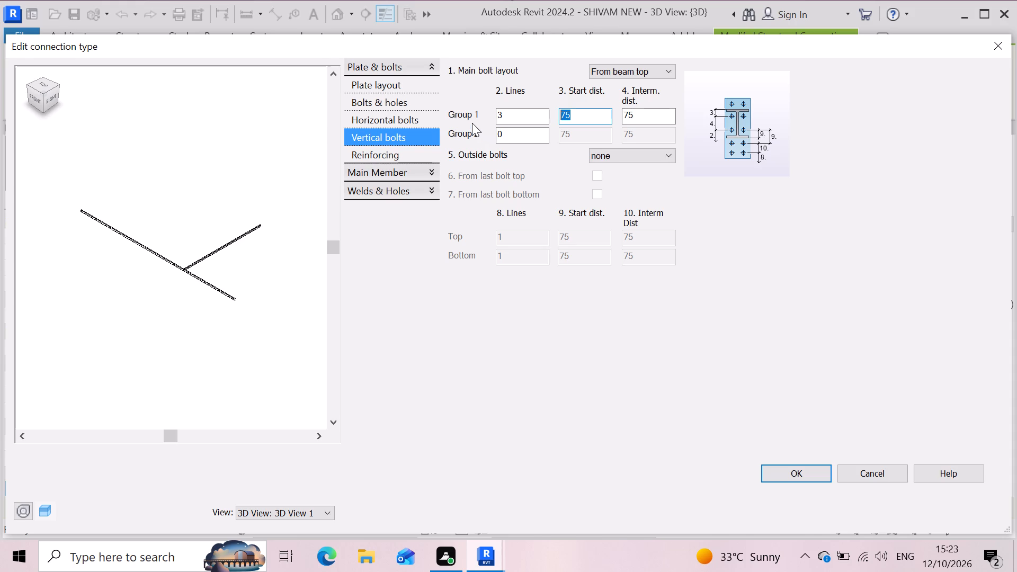
key("8")
key("0")
left_click_drag(638, 115, 494, 116)
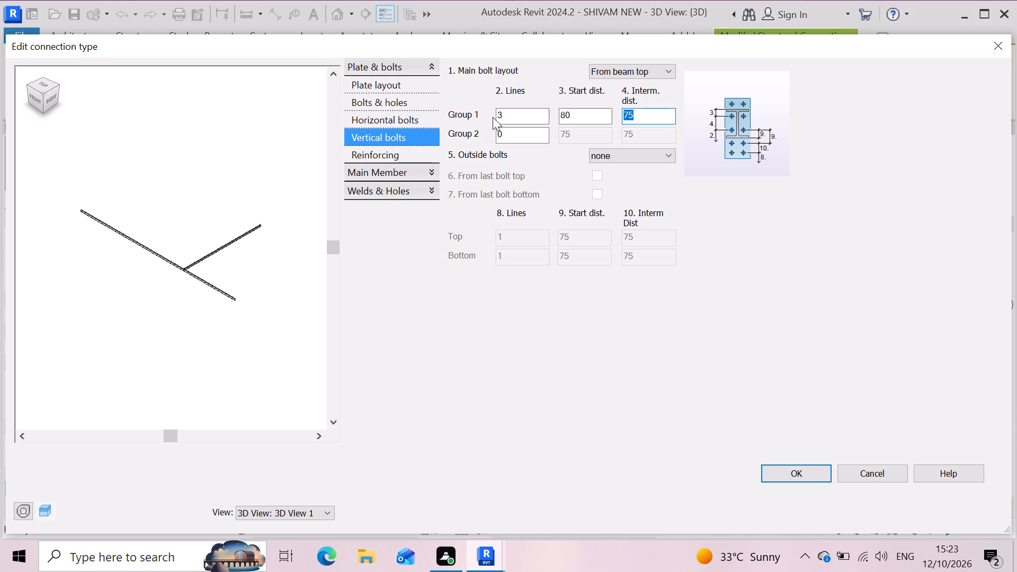
type("80")
Enable reinforcing plates for Group 1 and accept the edited connection parameters and type properties.
left_click(403, 153)
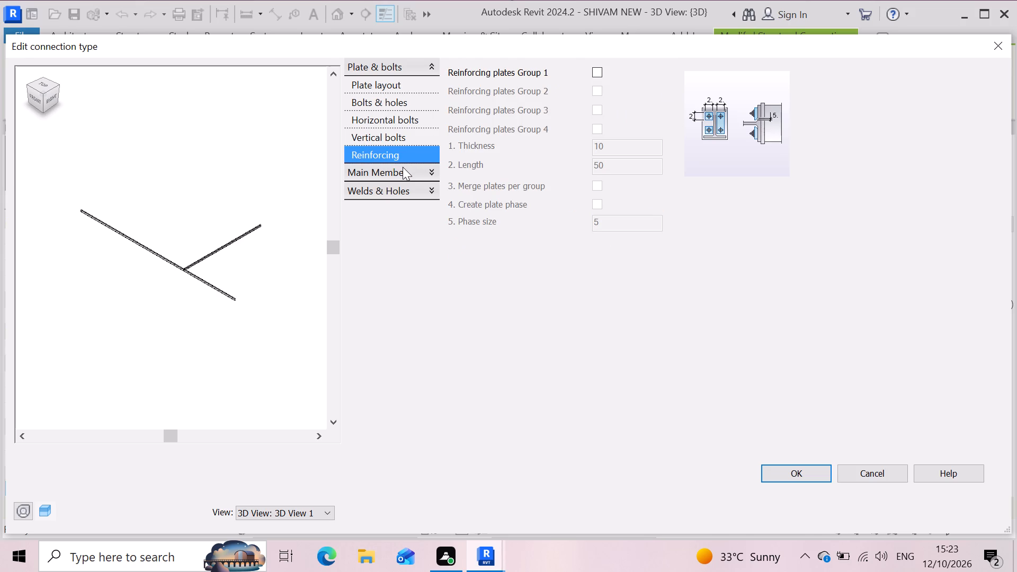
left_click(403, 167)
left_click_drag(410, 151, 408, 156)
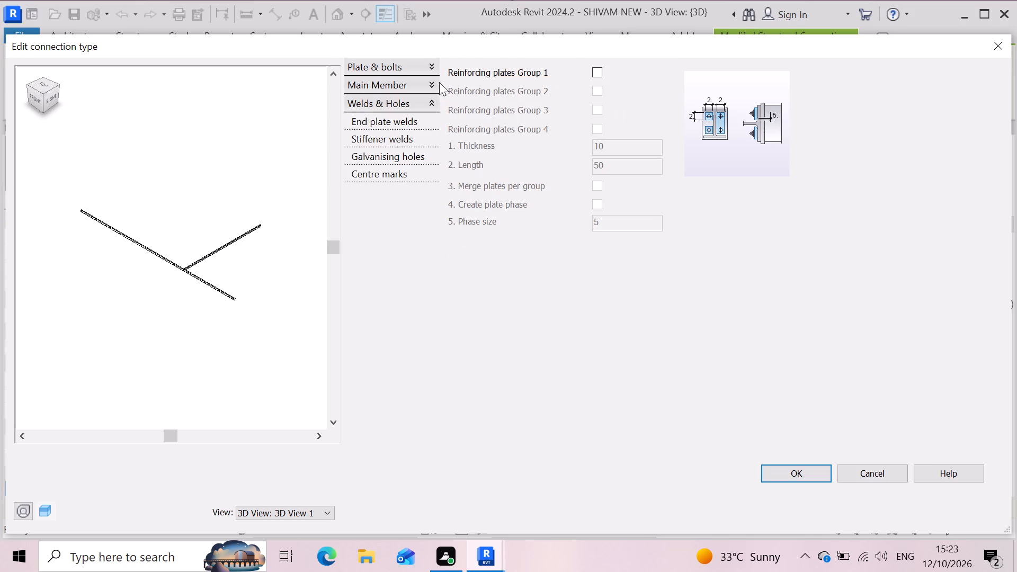
left_click(433, 65)
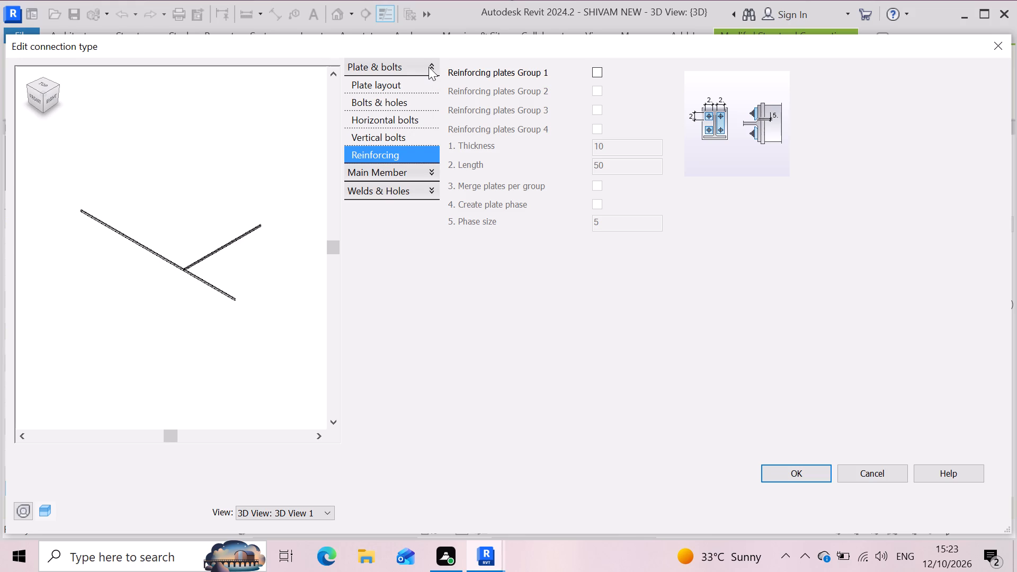
left_click(429, 67)
left_click(429, 67)
left_click(597, 71)
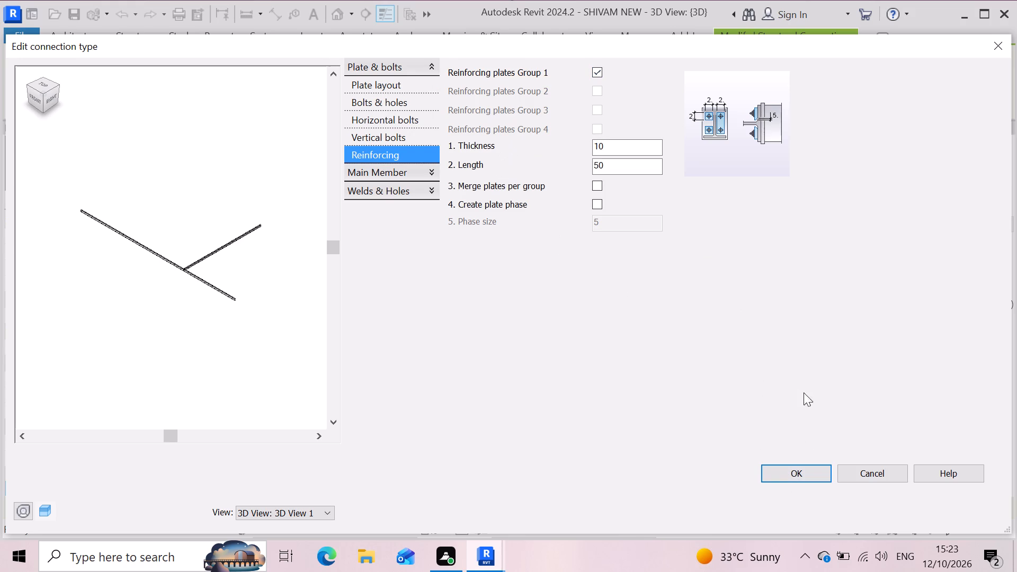
left_click(813, 474)
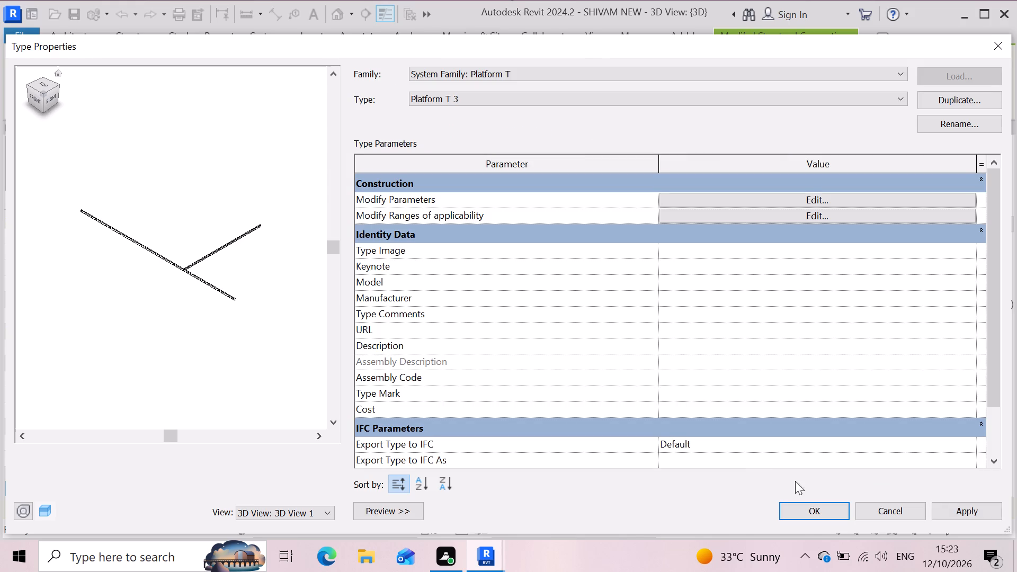
left_click(811, 505)
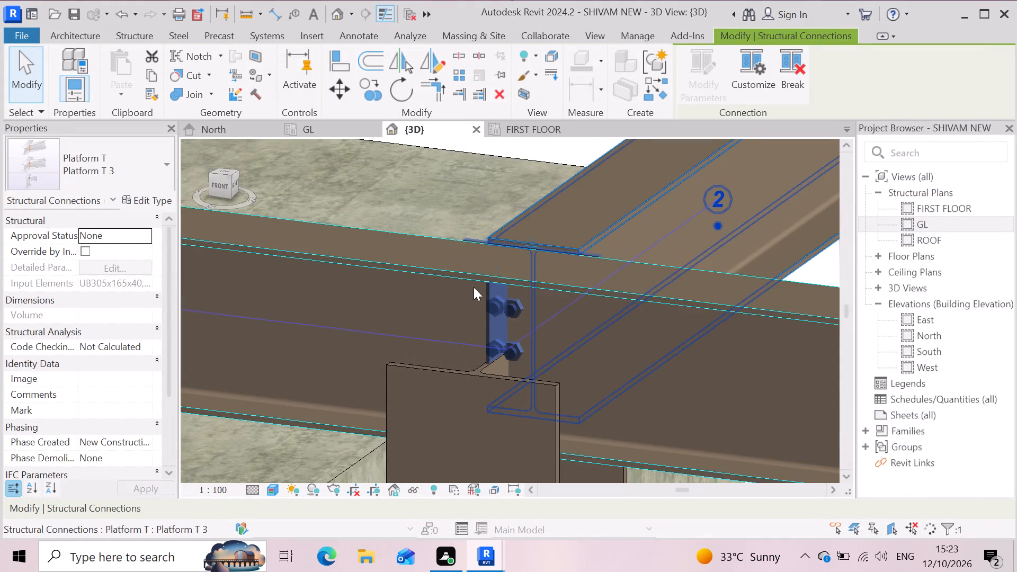
Deselect the edited Platform T connection and examine its plate and bolts at the interior beam junction.
scroll(474, 287, "up", 3)
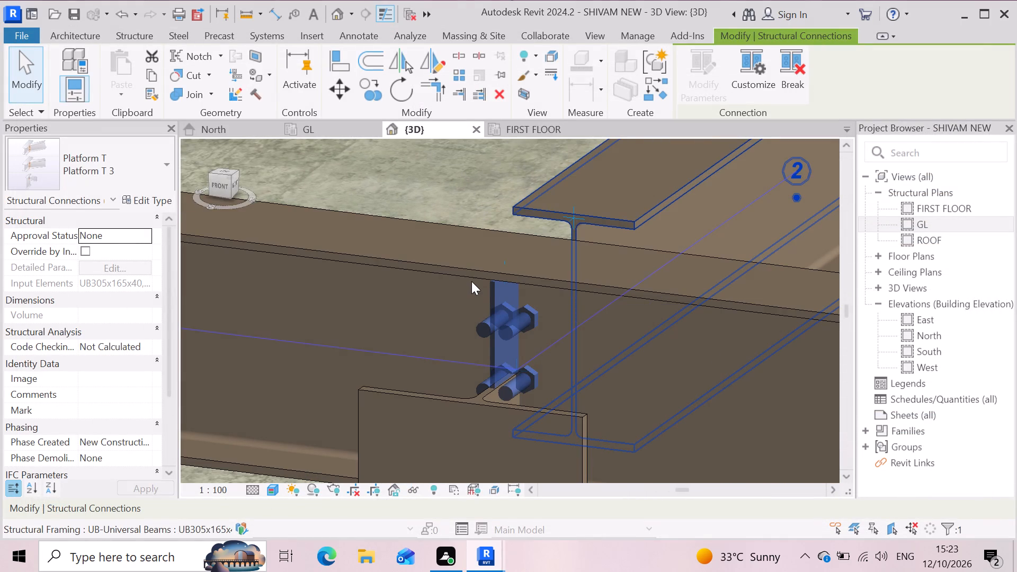
scroll(471, 281, "up", 4)
key("Escape")
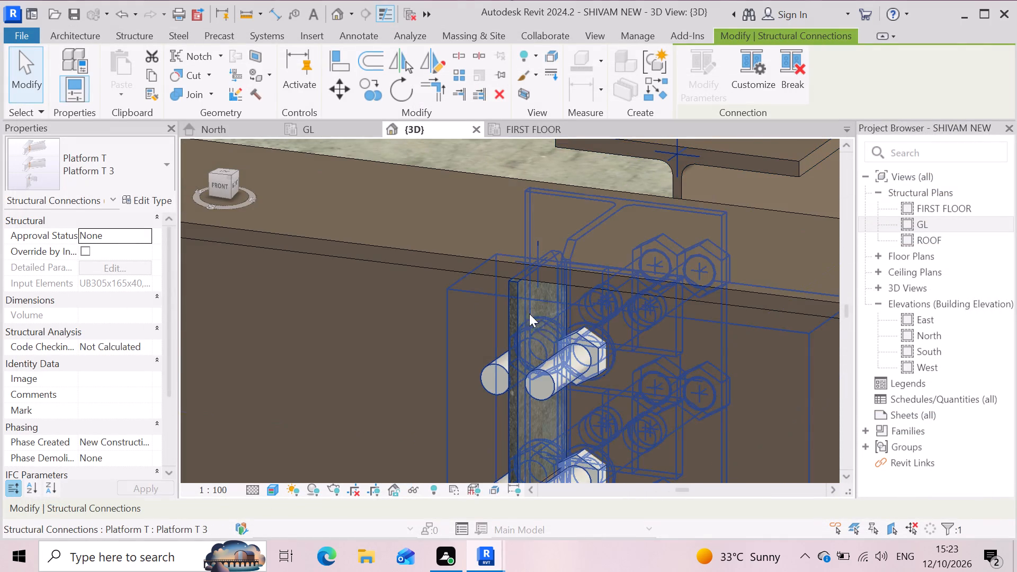
scroll(604, 291, "down", 8)
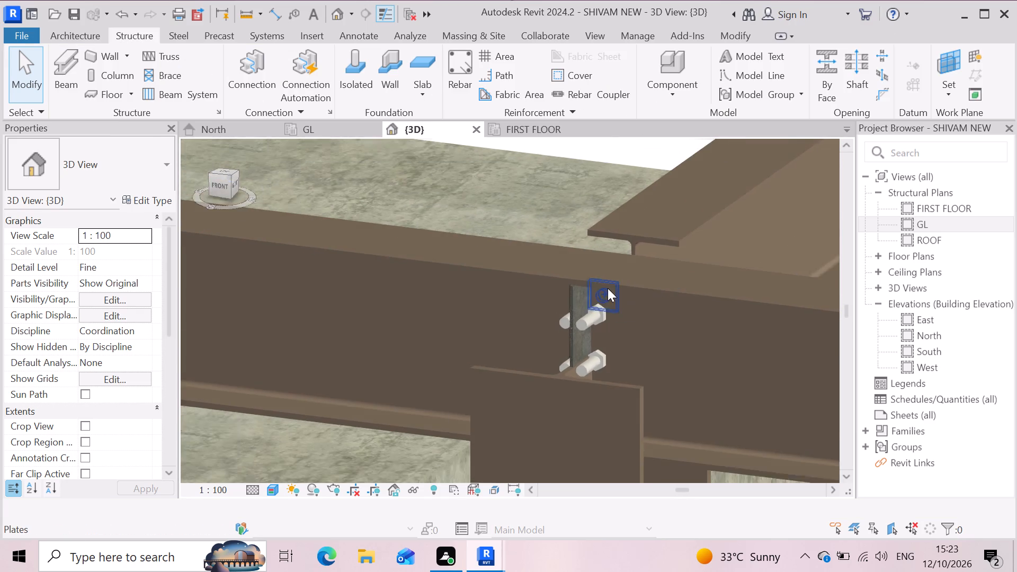
scroll(608, 288, "down", 9)
scroll(611, 311, "up", 3)
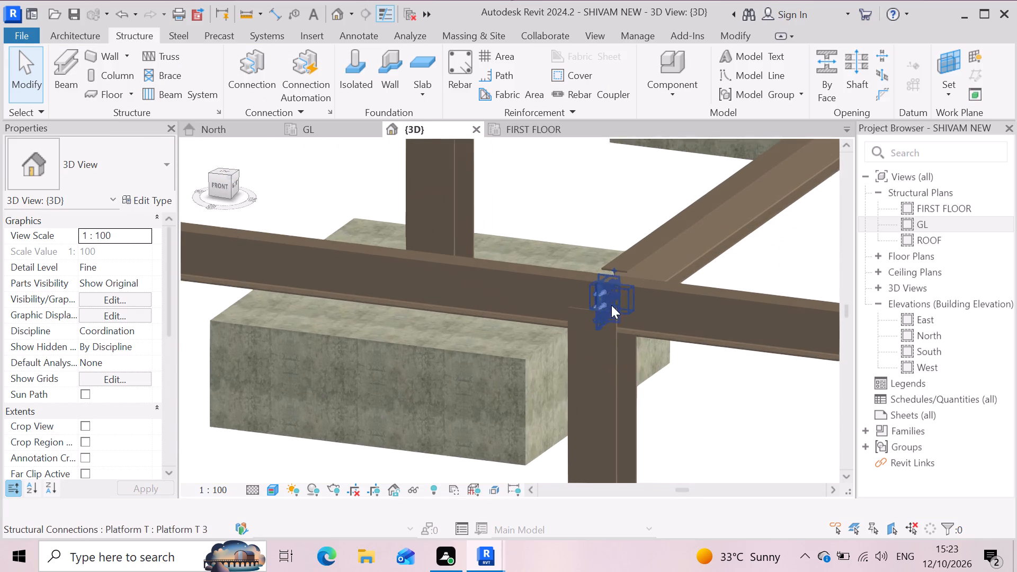
scroll(636, 261, "up", 3)
scroll(626, 219, "down", 6)
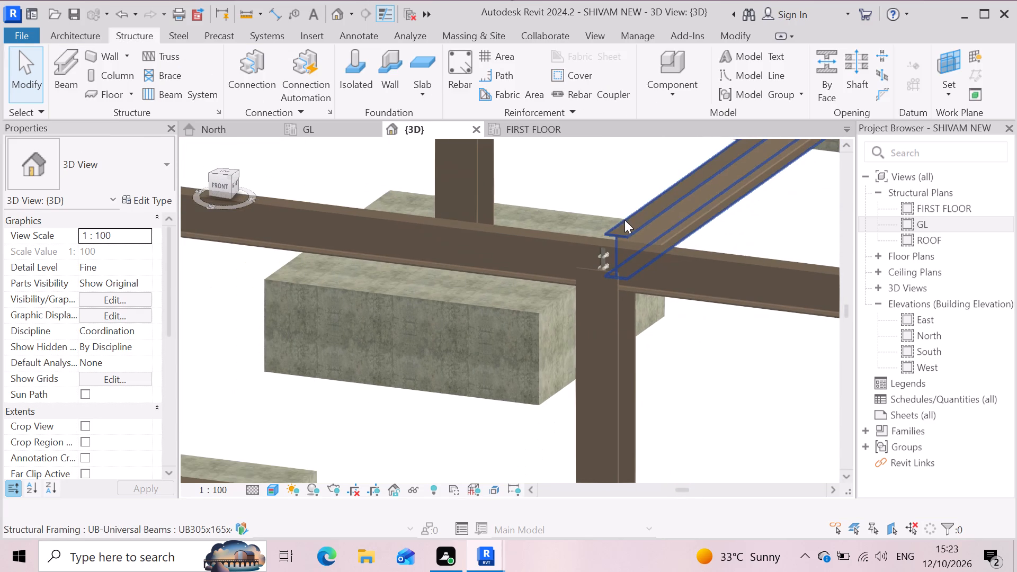
Examine the first-floor beam and column layout, including the outer corner column at grid 1 and the neighbouring beam junctions.
middle_click_drag(630, 224, 640, 247, "shift")
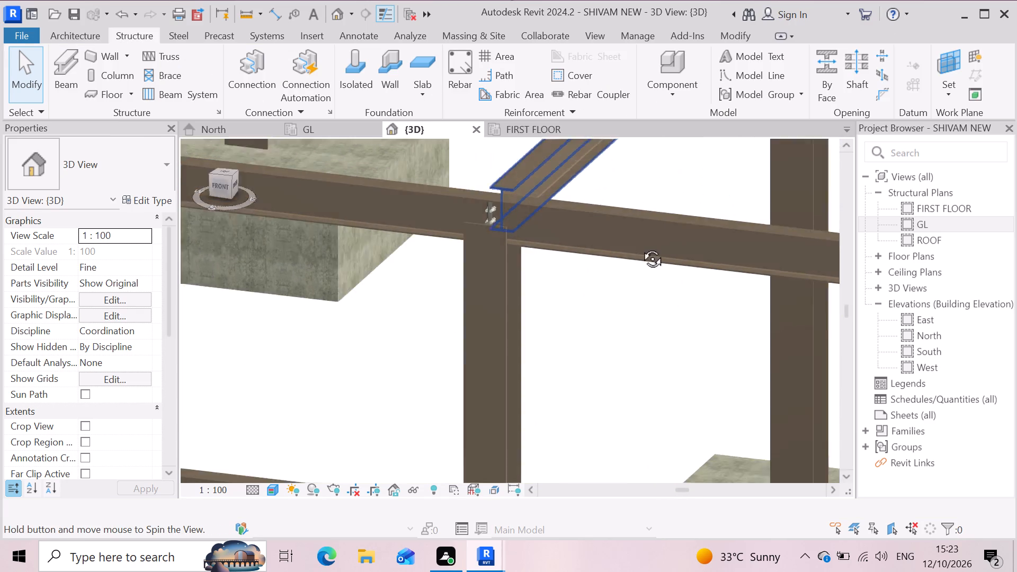
middle_click_drag(640, 247, 618, 297, "shift")
scroll(617, 324, "down", 15)
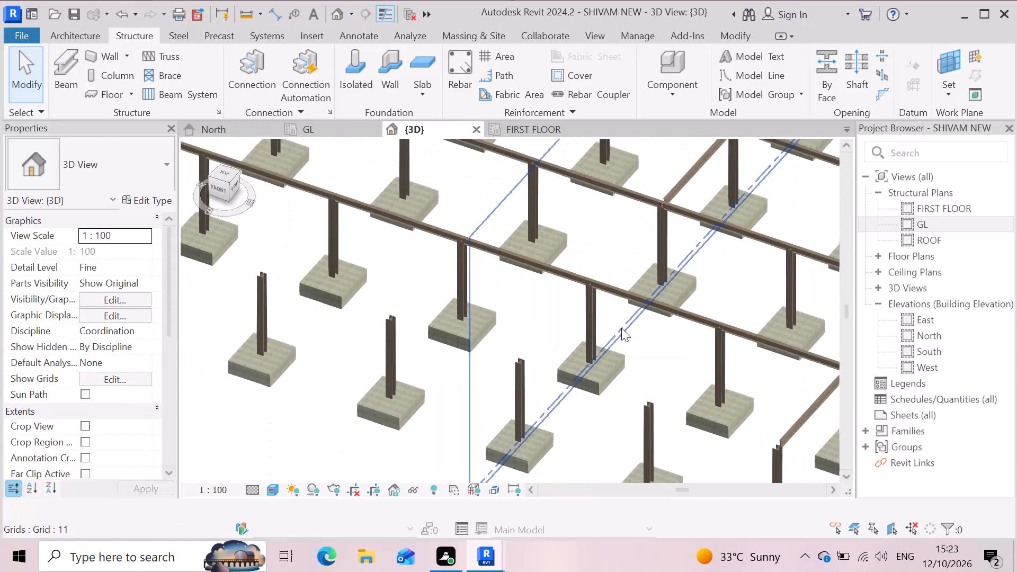
scroll(621, 328, "down", 4)
scroll(684, 400, "up", 2)
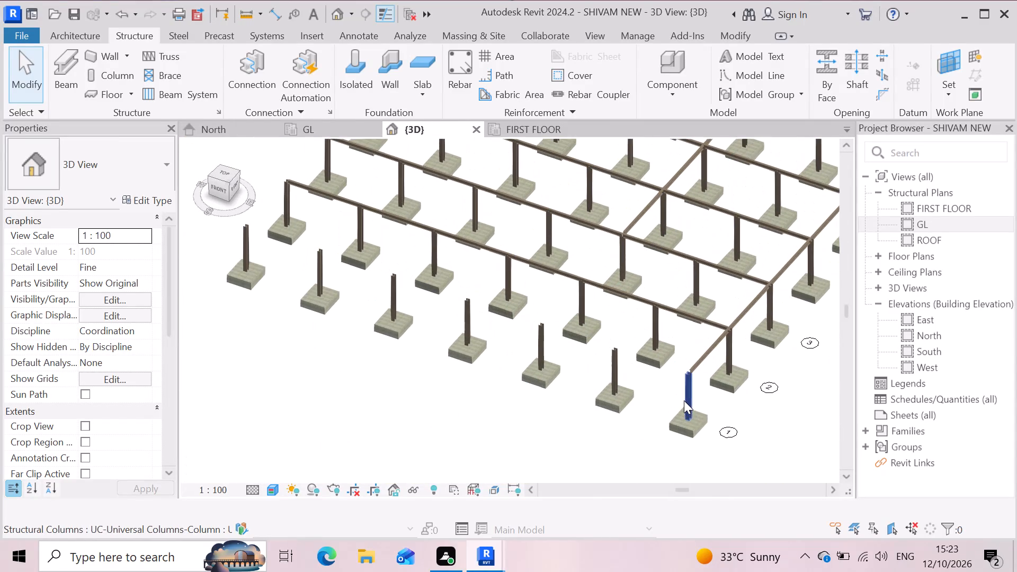
scroll(640, 402, "up", 2)
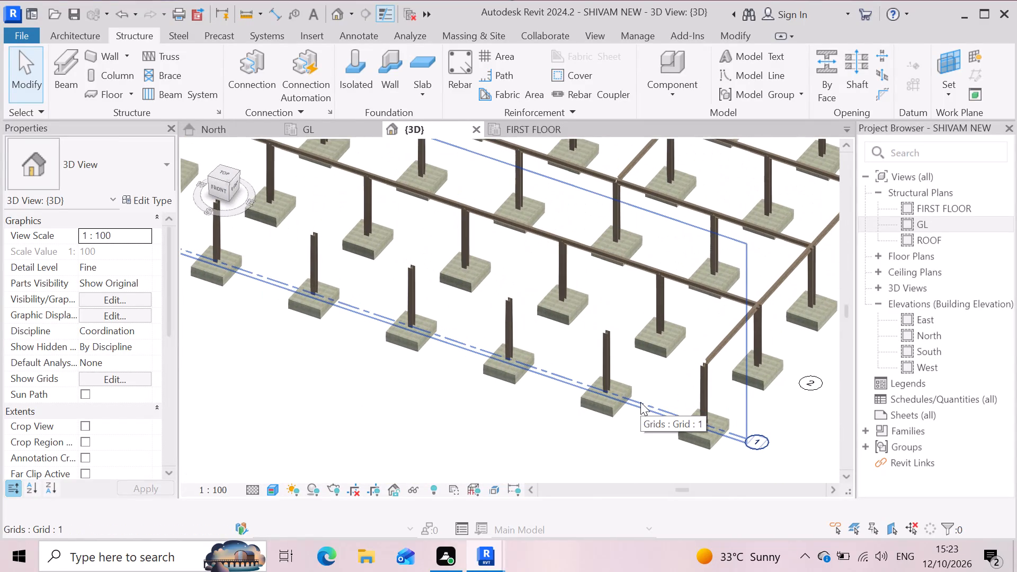
scroll(667, 368, "up", 3)
scroll(710, 371, "down", 8)
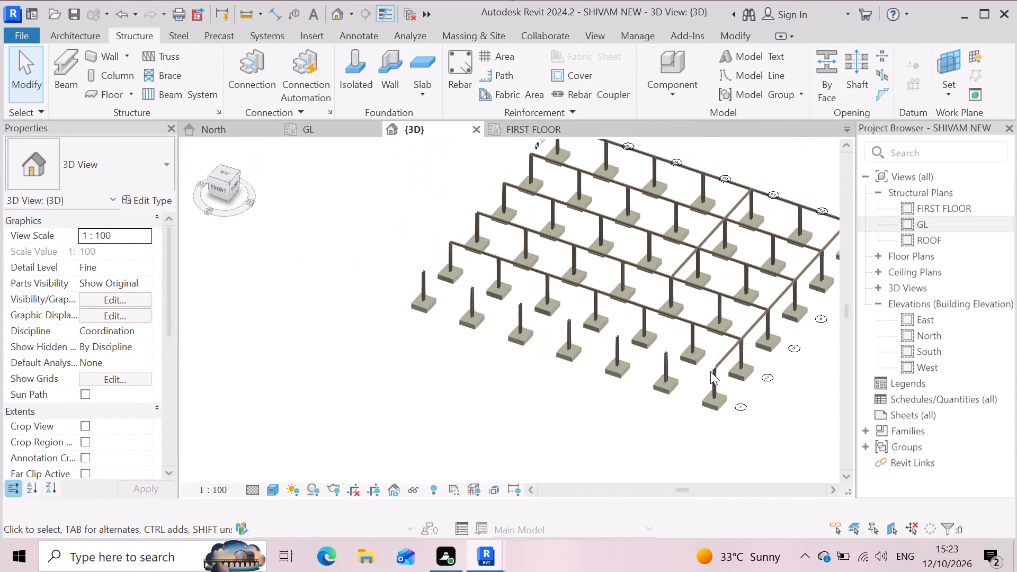
scroll(560, 220, "up", 2)
scroll(511, 248, "up", 4)
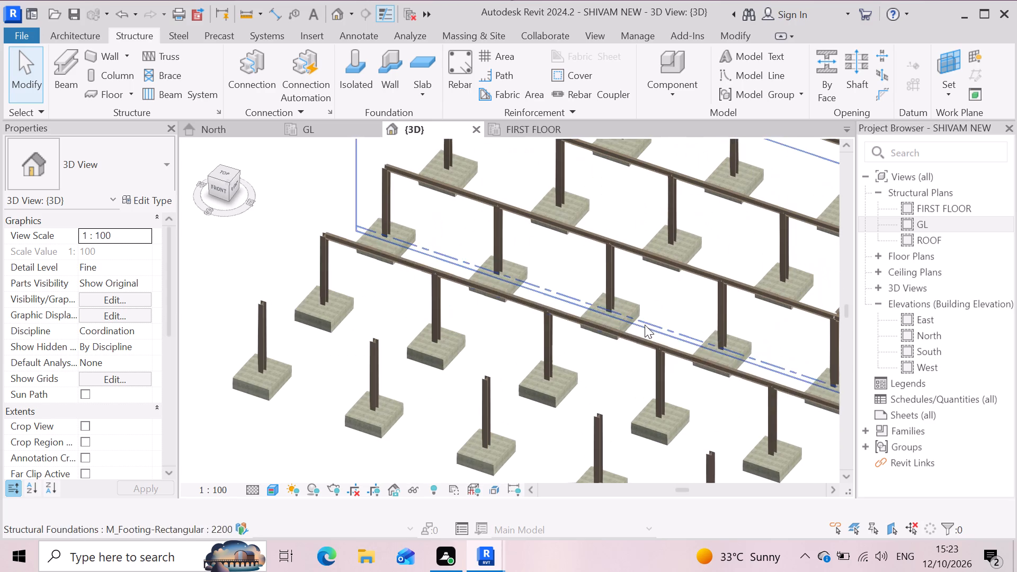
scroll(333, 260, "down", 3)
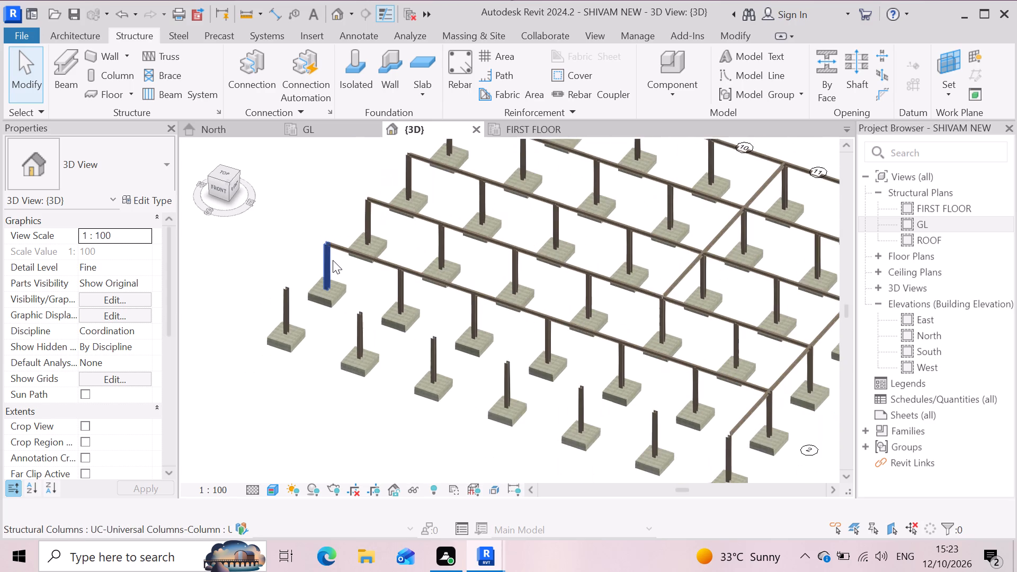
scroll(333, 260, "down", 3)
scroll(590, 394, "up", 3)
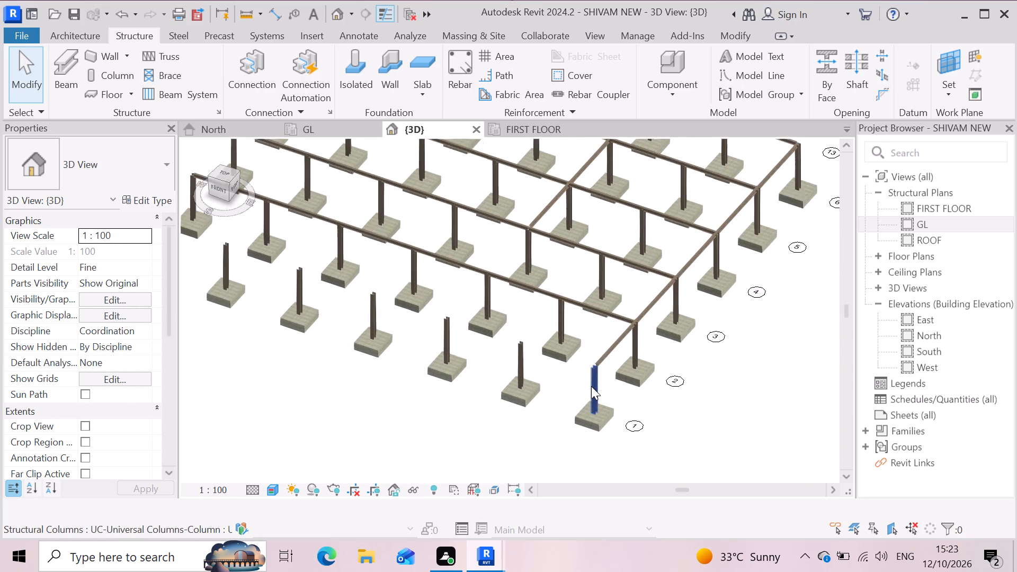
scroll(591, 383, "up", 3)
scroll(520, 372, "up", 3)
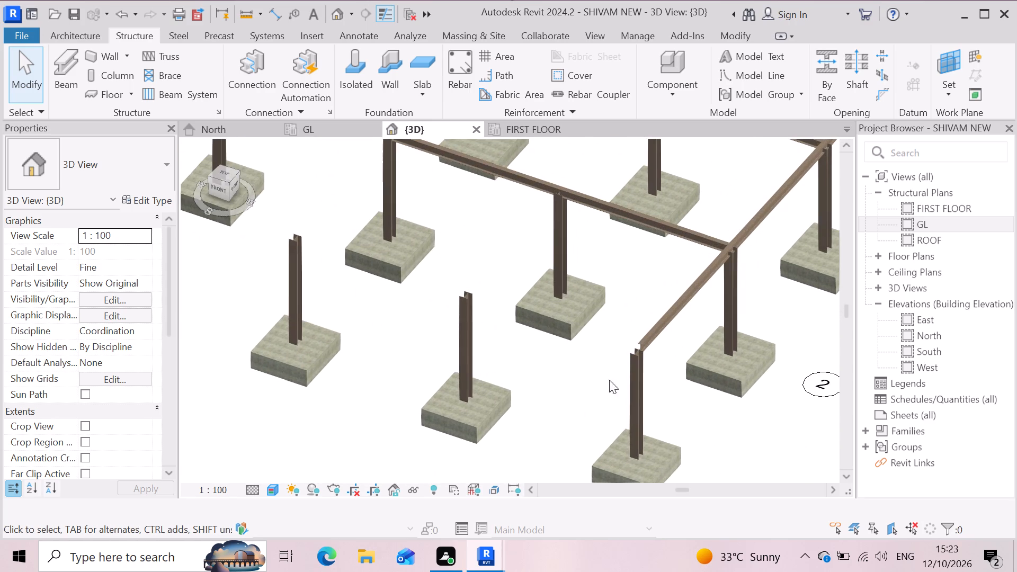
scroll(647, 365, "down", 7)
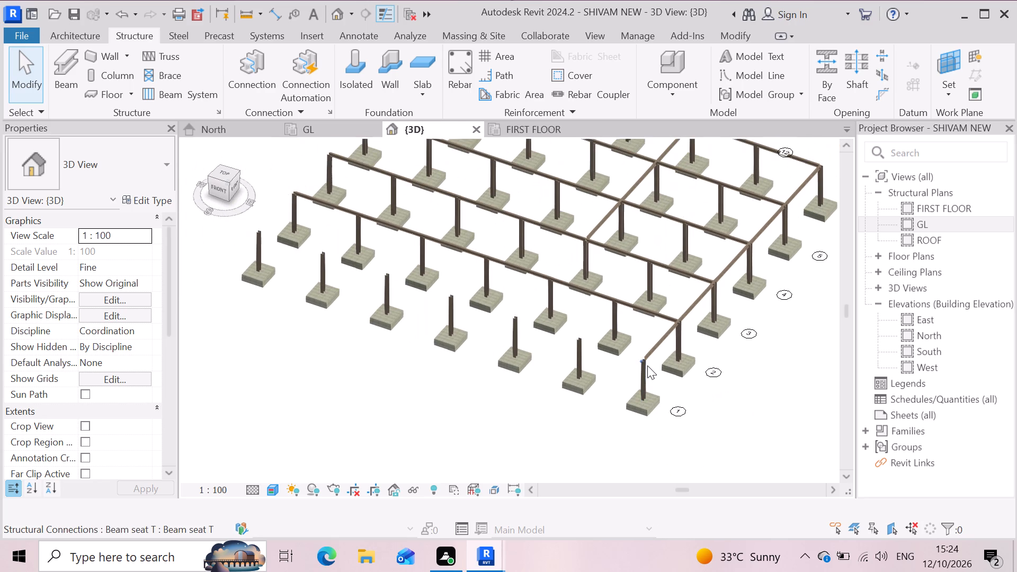
scroll(599, 374, "down", 3)
scroll(457, 204, "up", 2)
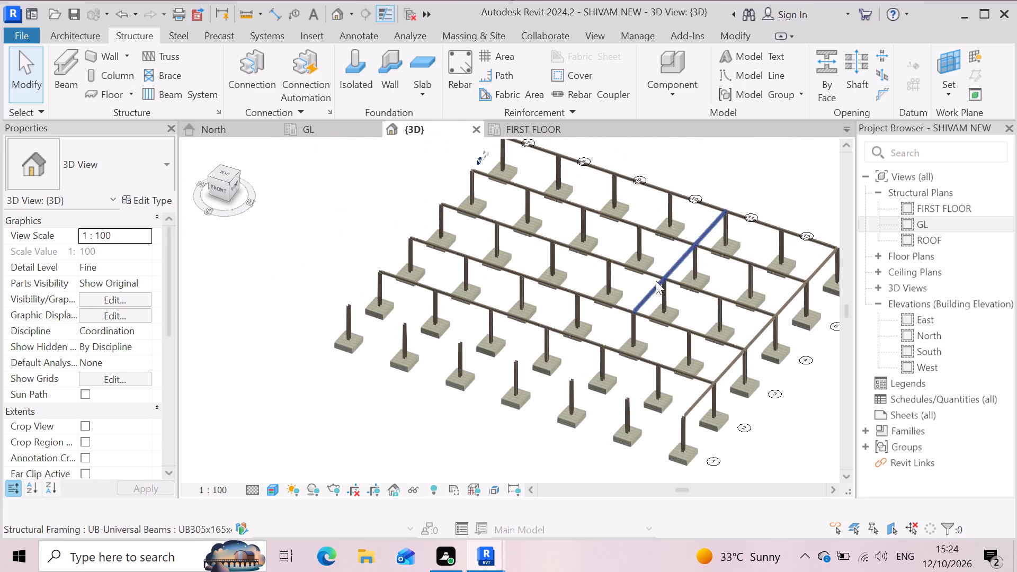
Examine the Platform T 3 connection's plate, bolts and fit between the UB305x165x40 beams at the column junction from several angles.
scroll(664, 270, "up", 3)
scroll(616, 338, "up", 5)
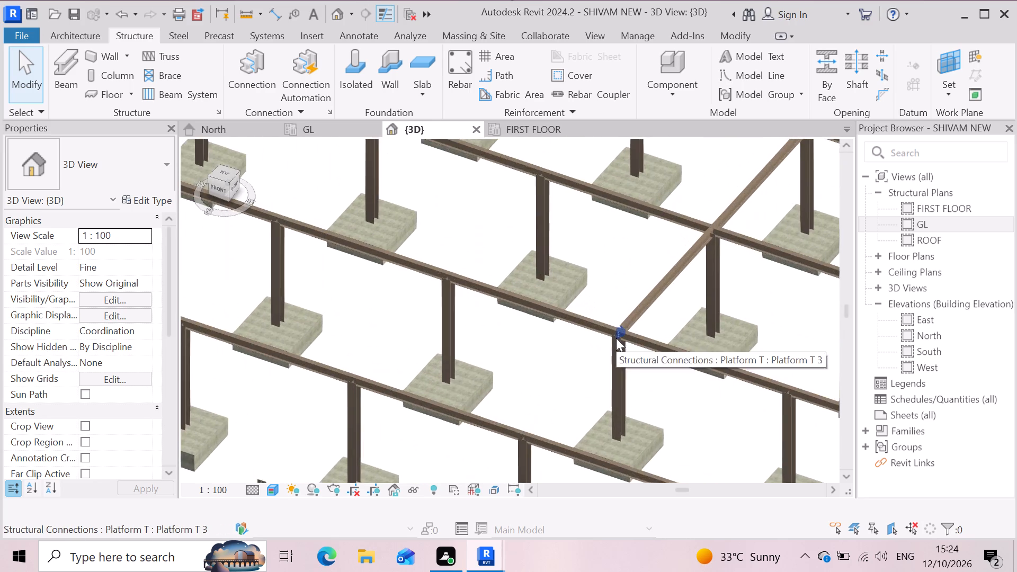
scroll(616, 338, "up", 17)
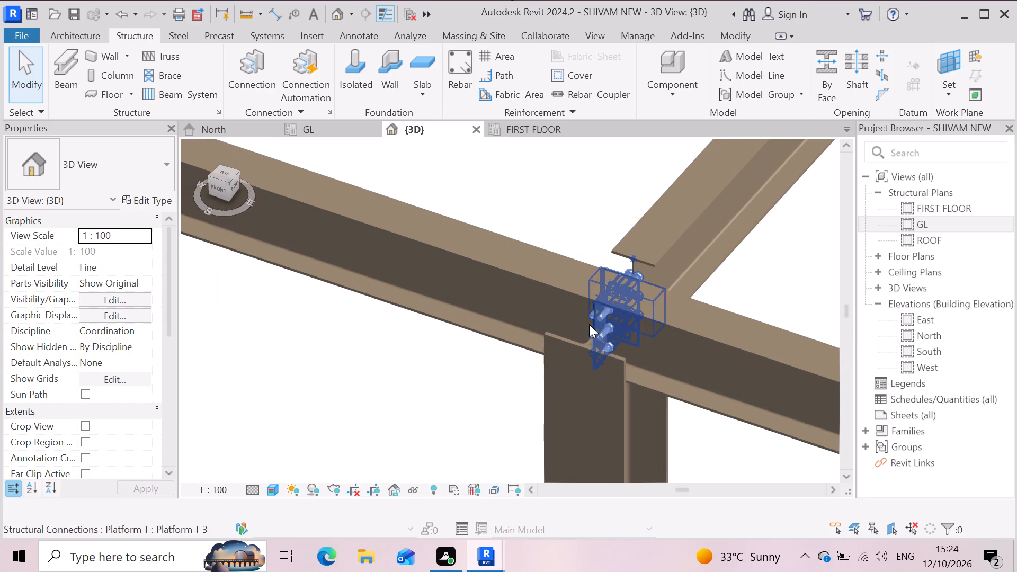
left_click(597, 324)
scroll(601, 303, "down", 3)
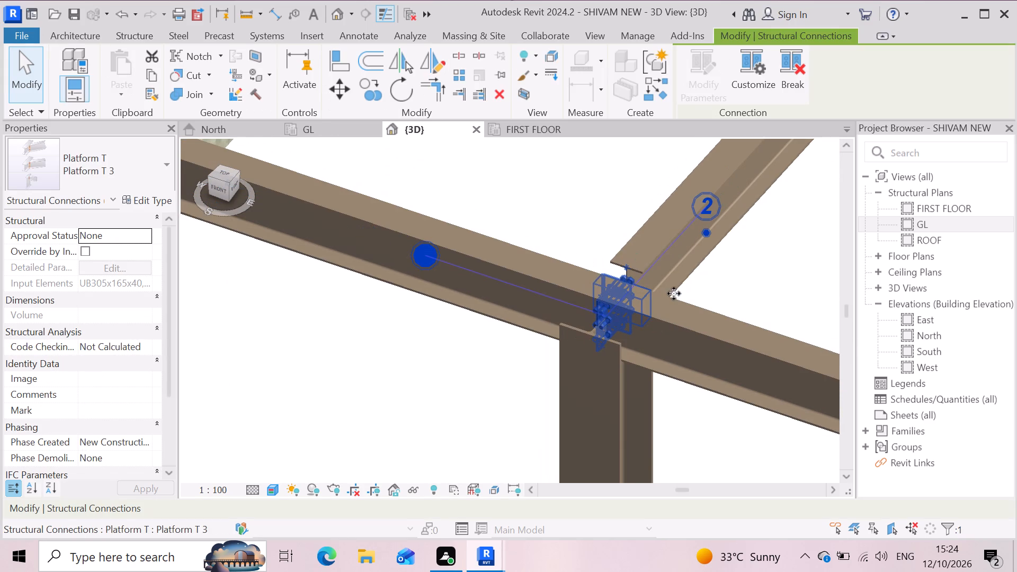
middle_click_drag(652, 252, 661, 288, "shift")
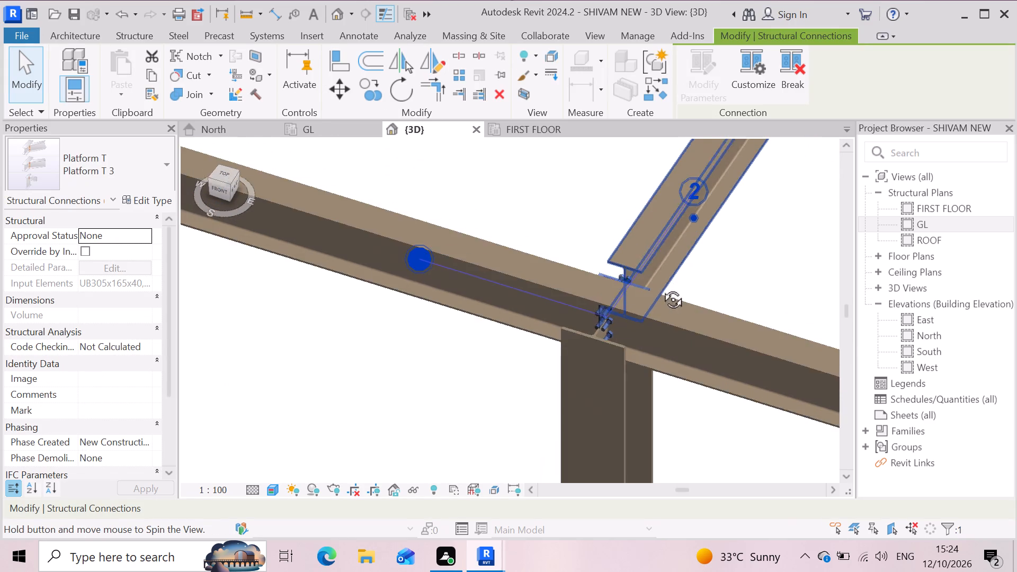
middle_click_drag(661, 288, 477, 252, "shift")
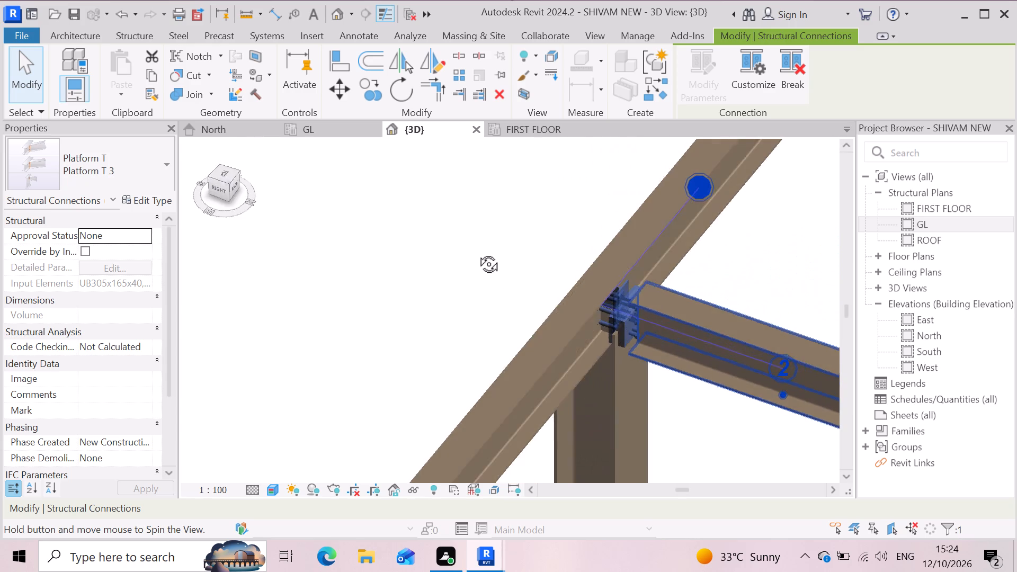
middle_click_drag(477, 252, 478, 181, "shift")
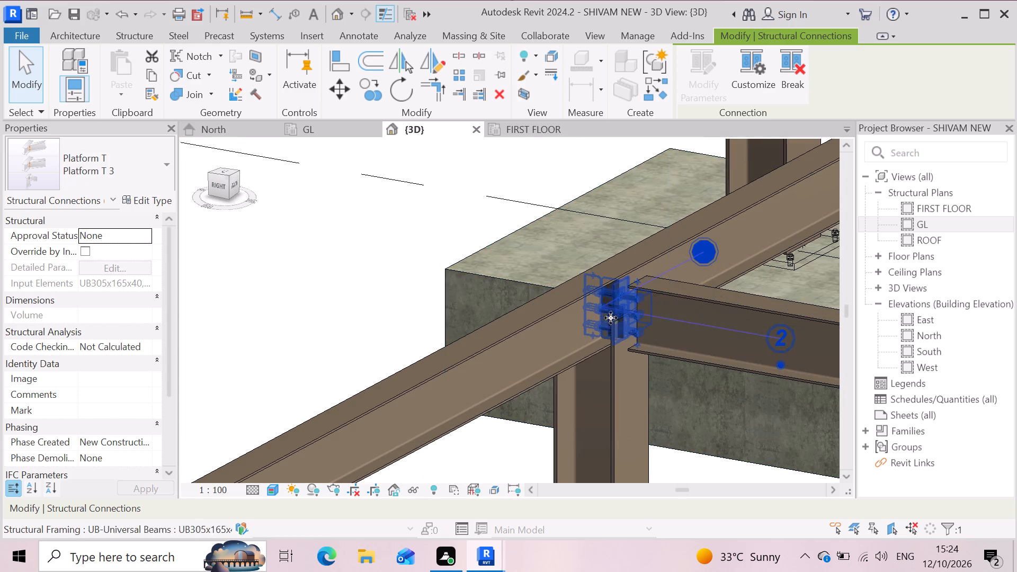
scroll(622, 321, "up", 6)
key("Escape")
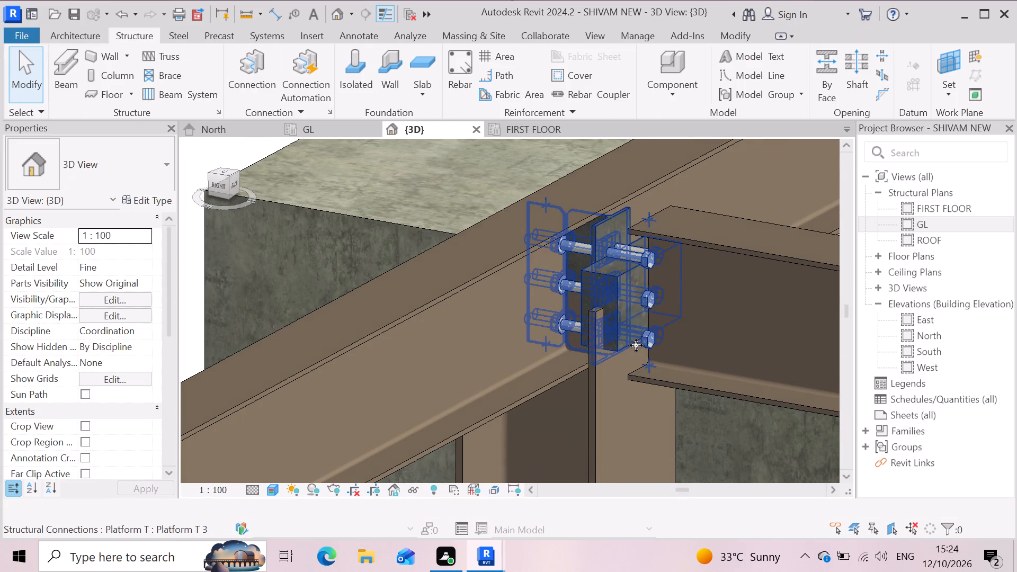
scroll(631, 334, "up", 2)
scroll(626, 278, "up", 2)
left_click(490, 378)
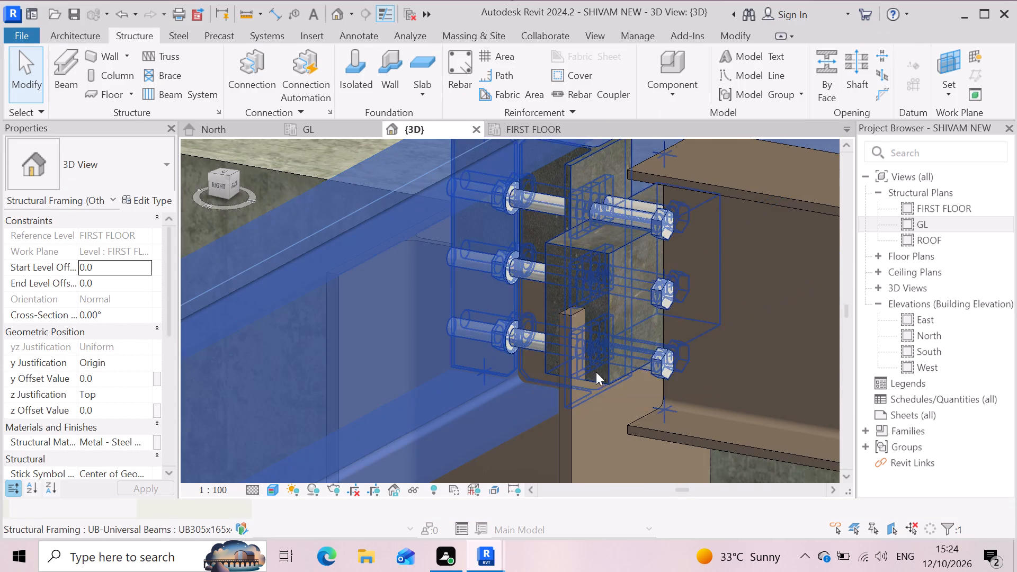
scroll(626, 300, "down", 2)
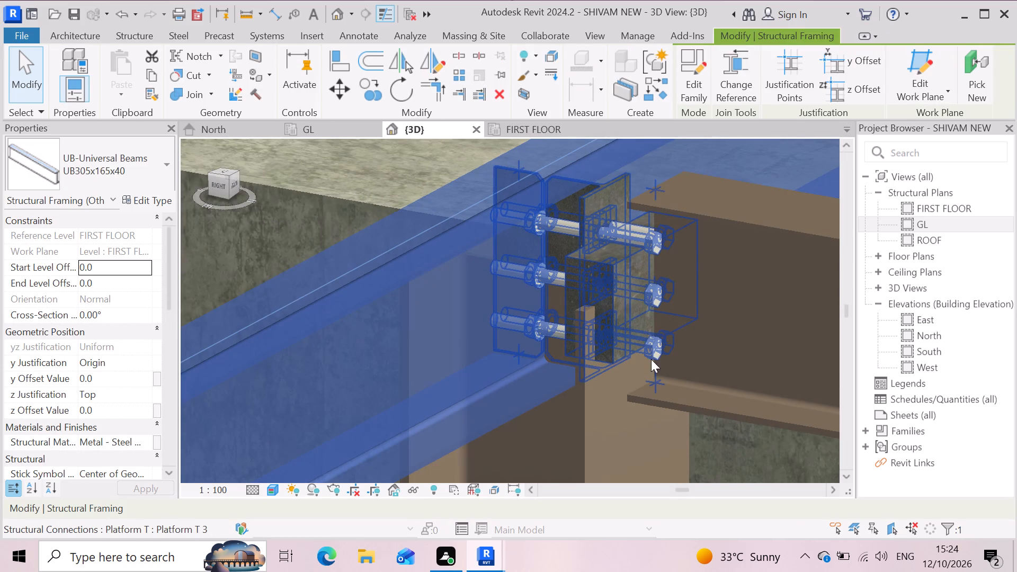
key("Escape")
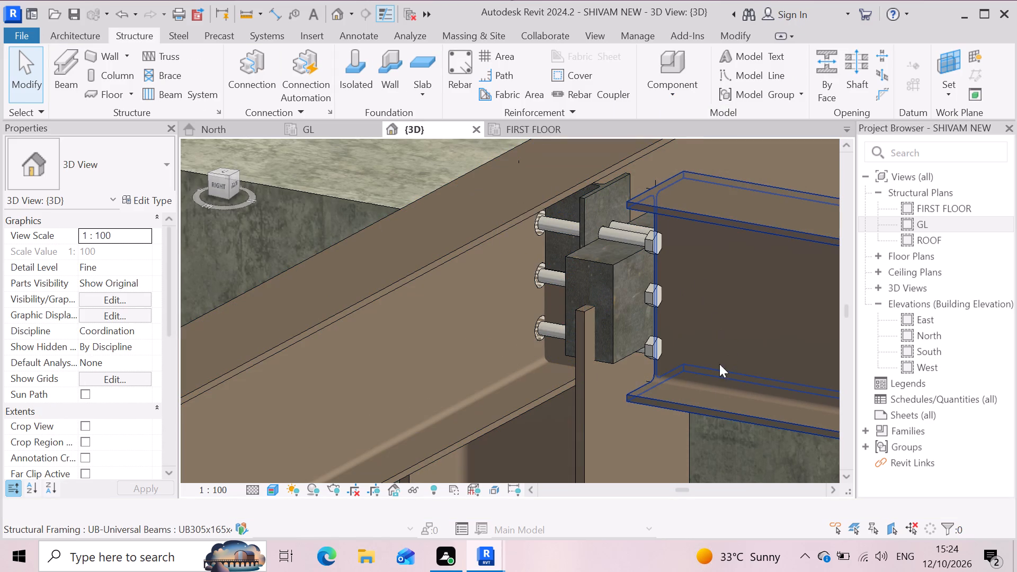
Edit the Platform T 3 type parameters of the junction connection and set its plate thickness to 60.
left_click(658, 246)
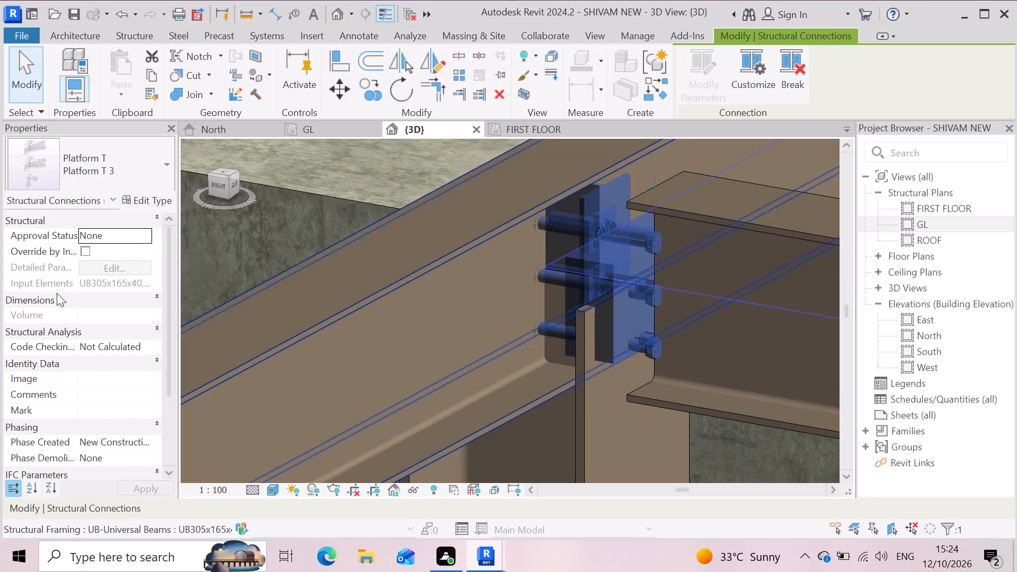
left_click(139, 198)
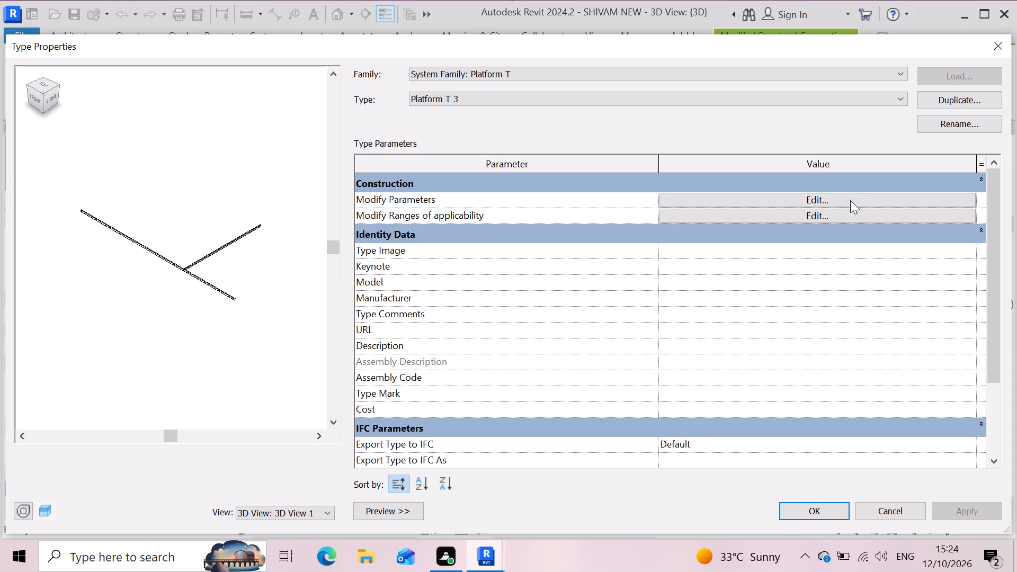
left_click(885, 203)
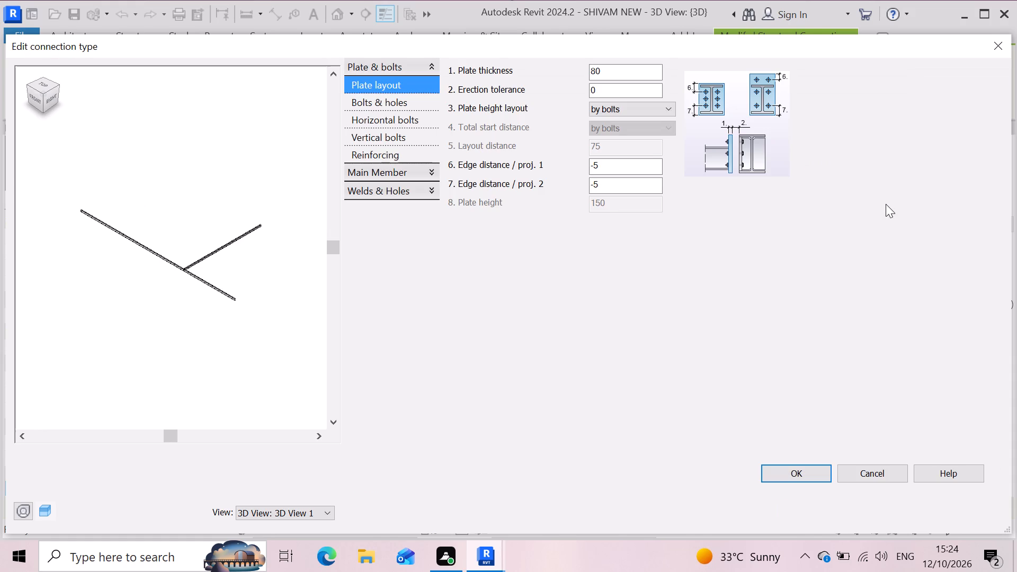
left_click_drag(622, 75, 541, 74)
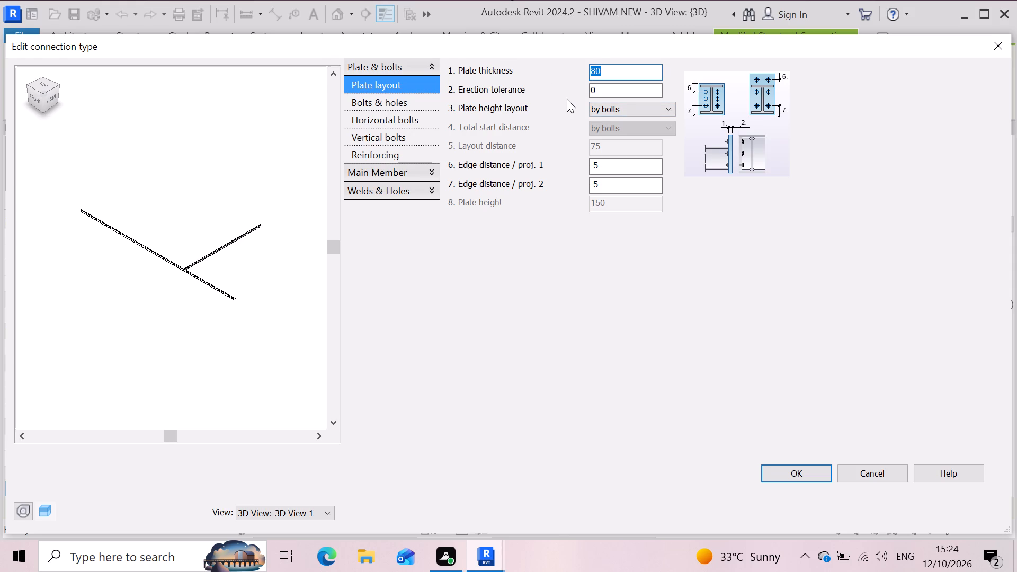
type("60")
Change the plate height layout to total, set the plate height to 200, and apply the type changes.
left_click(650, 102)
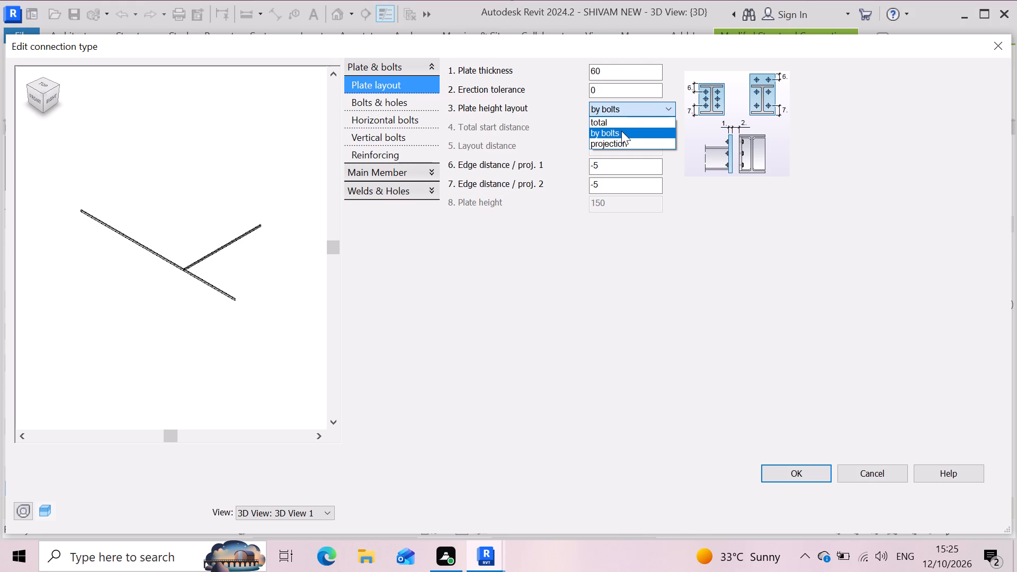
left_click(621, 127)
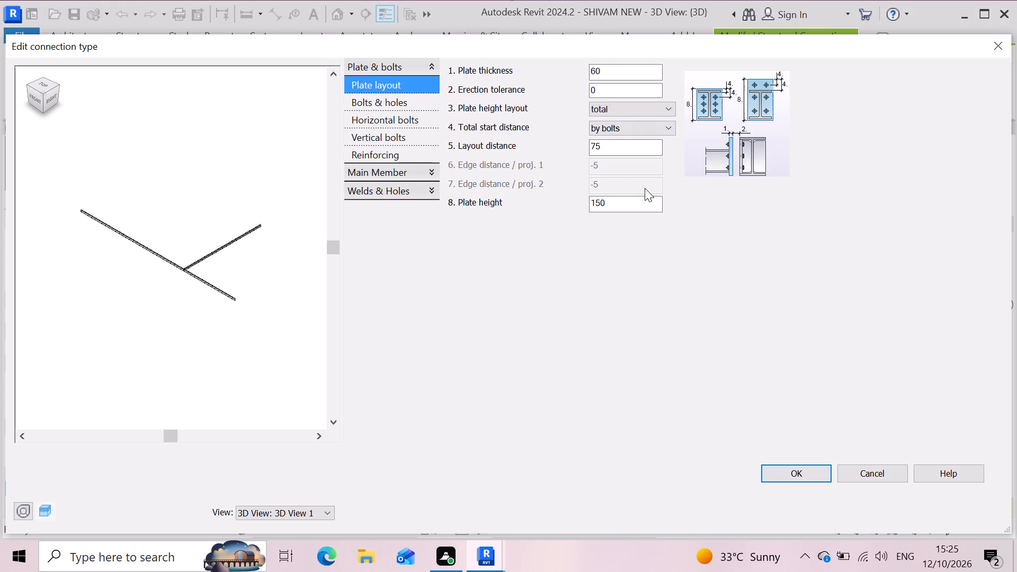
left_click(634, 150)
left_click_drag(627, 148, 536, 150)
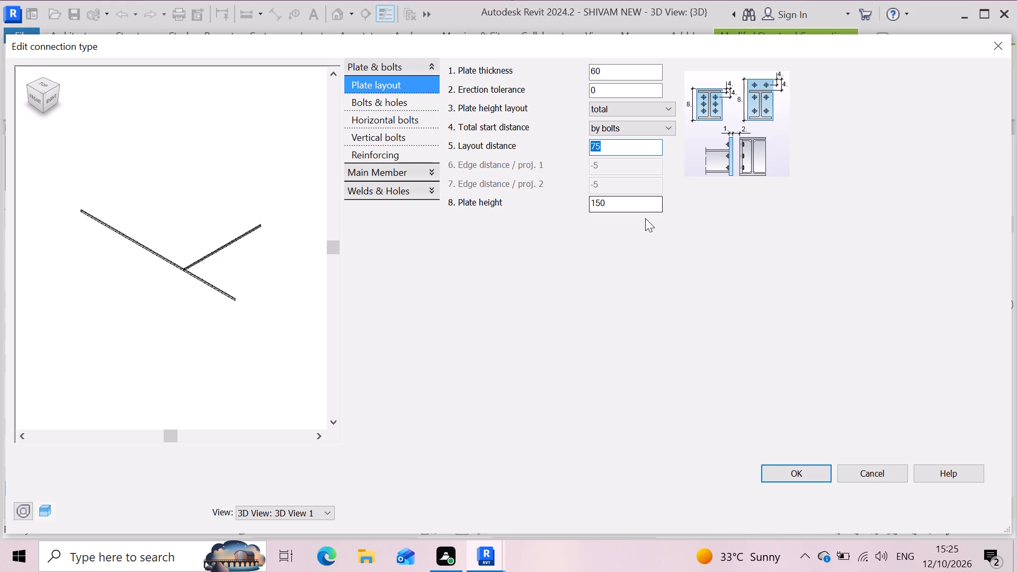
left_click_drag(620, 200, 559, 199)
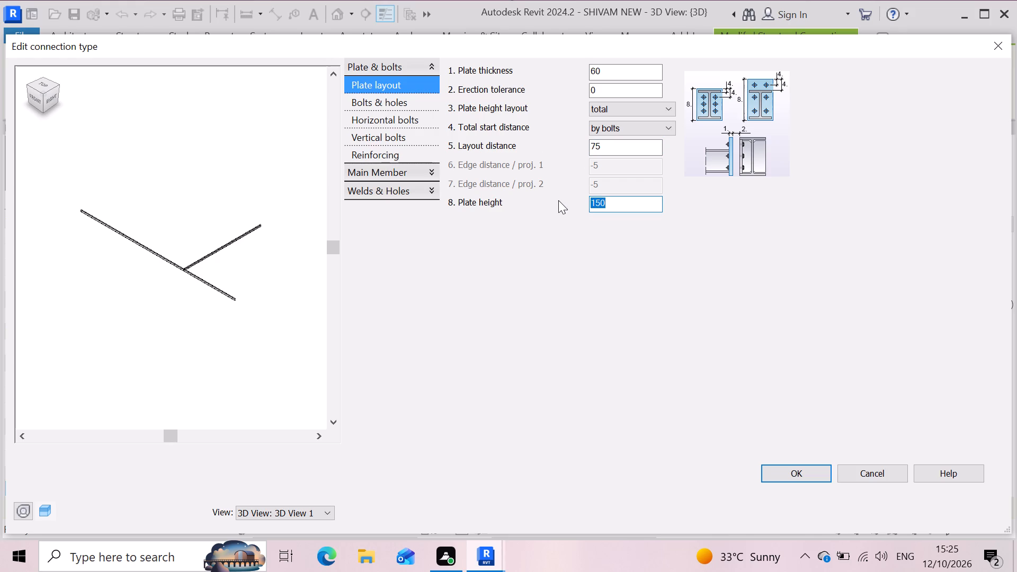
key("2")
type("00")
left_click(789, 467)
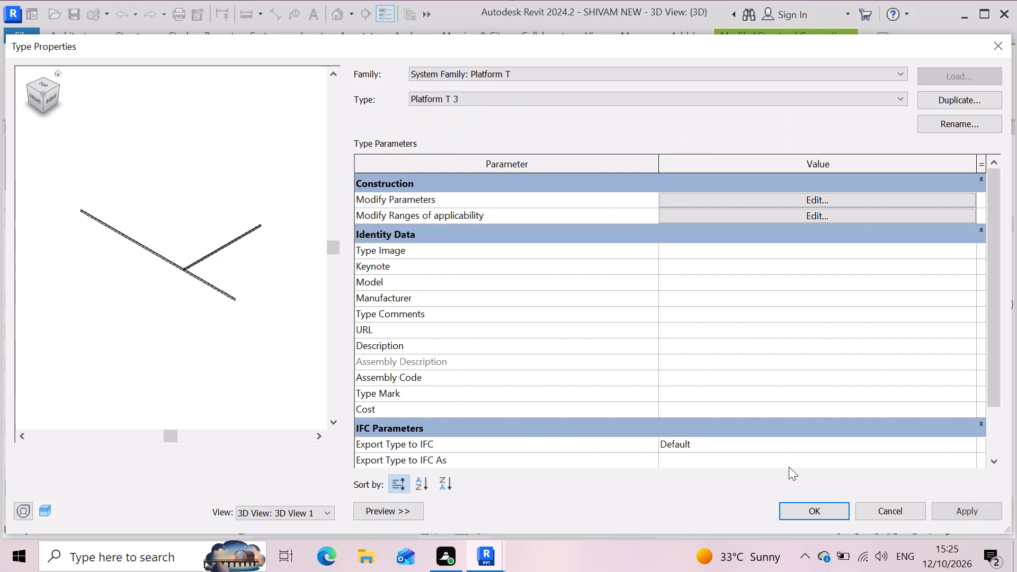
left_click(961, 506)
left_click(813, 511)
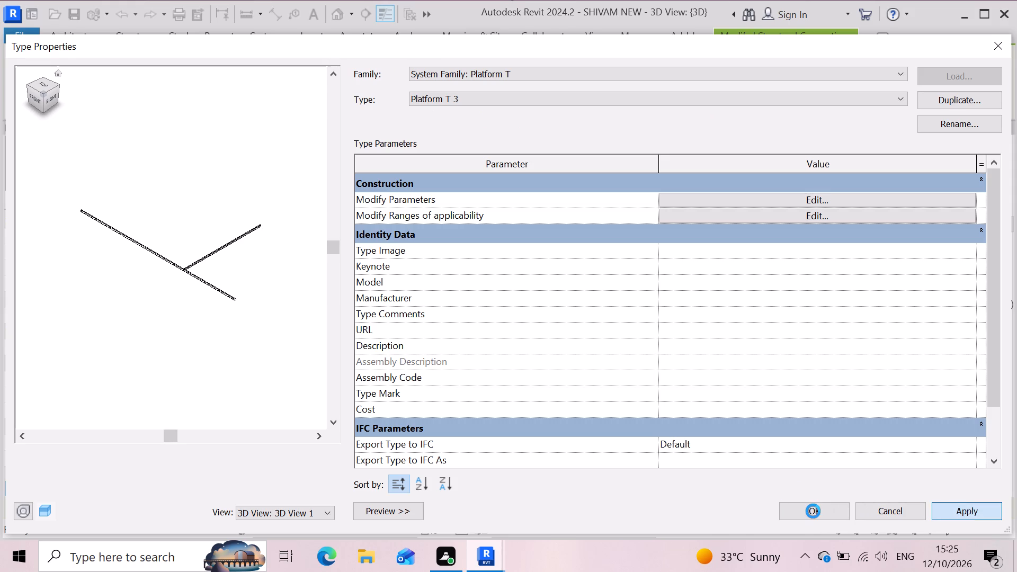
Deselect the connection and examine its revised plate and bolts at the beam junction, along with the surrounding frame.
scroll(765, 400, "up", 3)
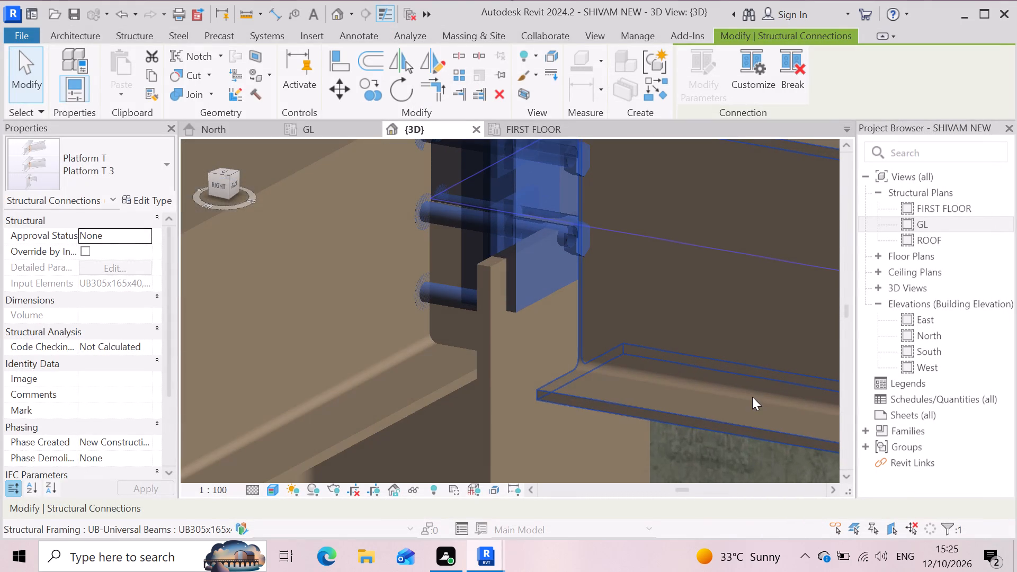
key("Escape")
scroll(696, 394, "down", 3)
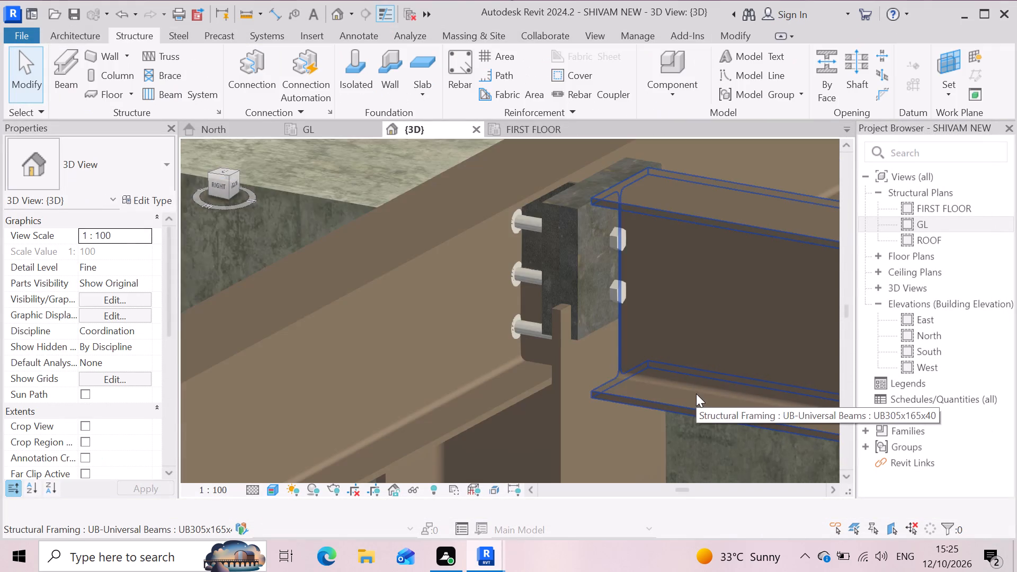
scroll(696, 394, "down", 3)
scroll(600, 276, "up", 4)
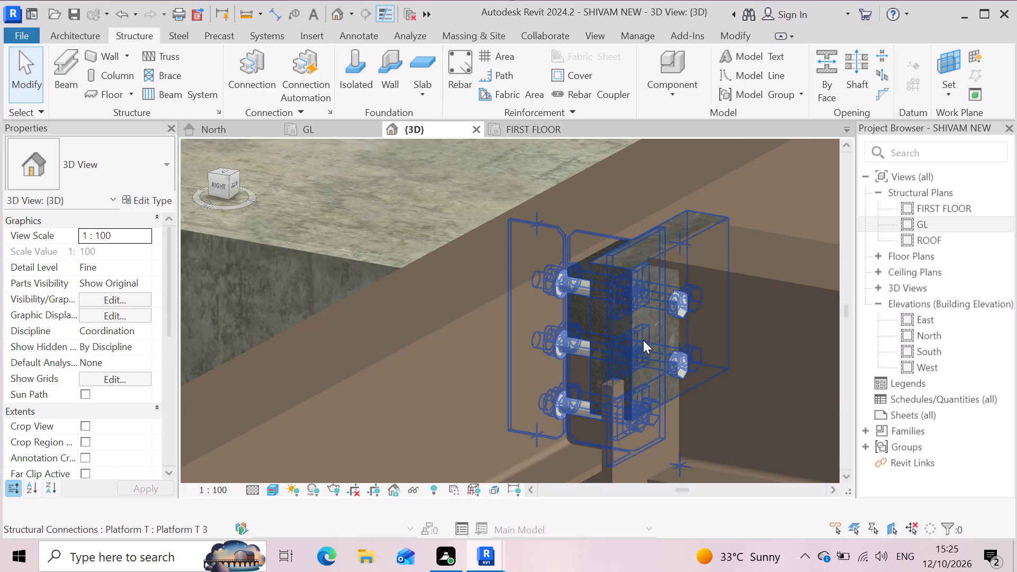
key("Escape")
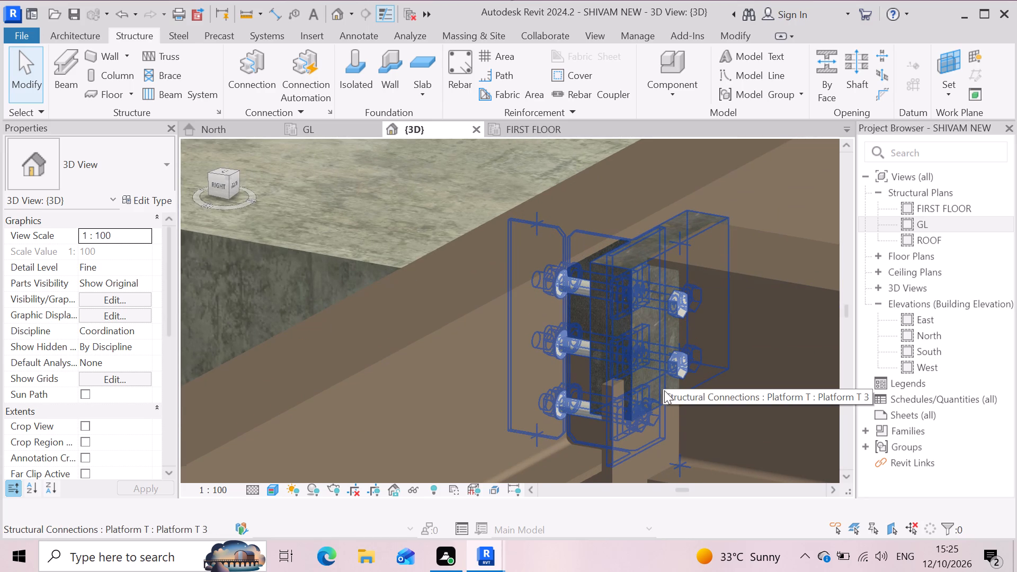
key("Escape")
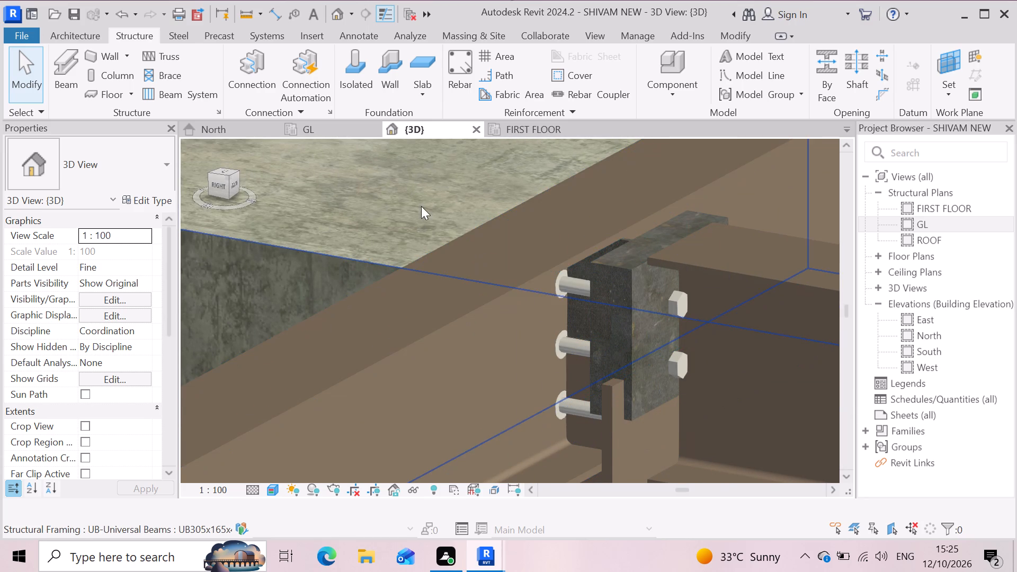
scroll(640, 363, "up", 3)
scroll(640, 334, "down", 6)
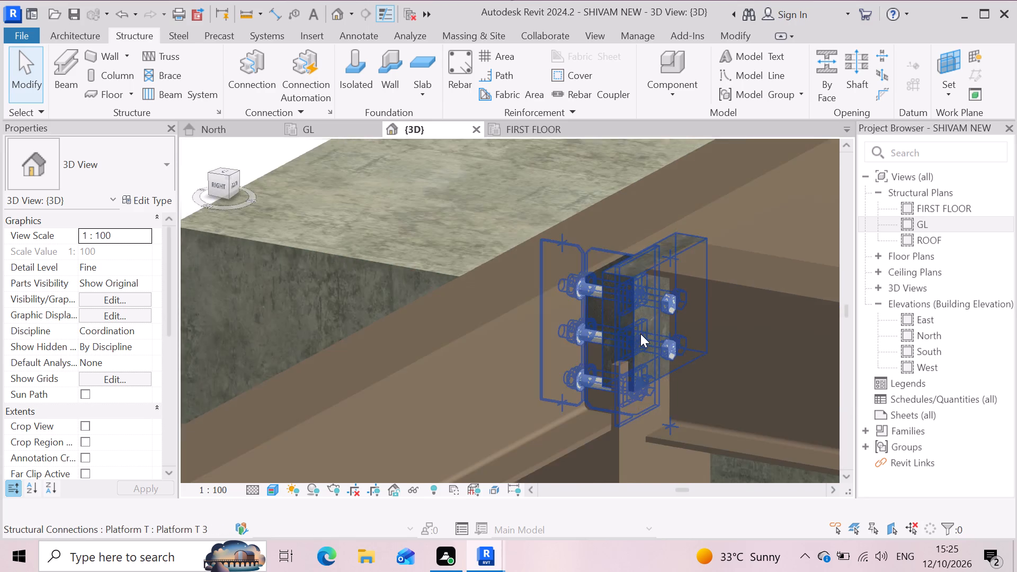
scroll(640, 334, "down", 13)
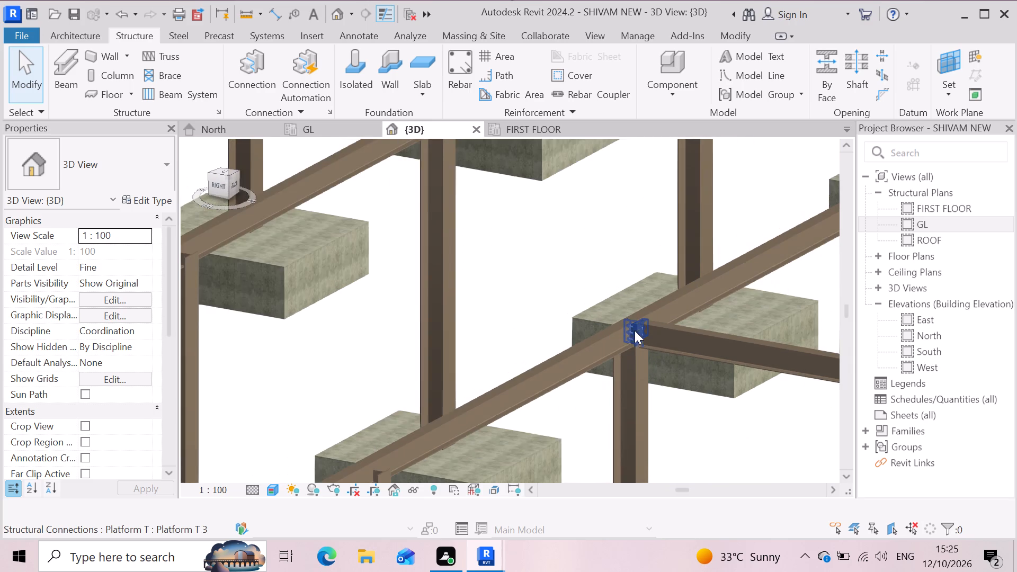
scroll(644, 334, "down", 13)
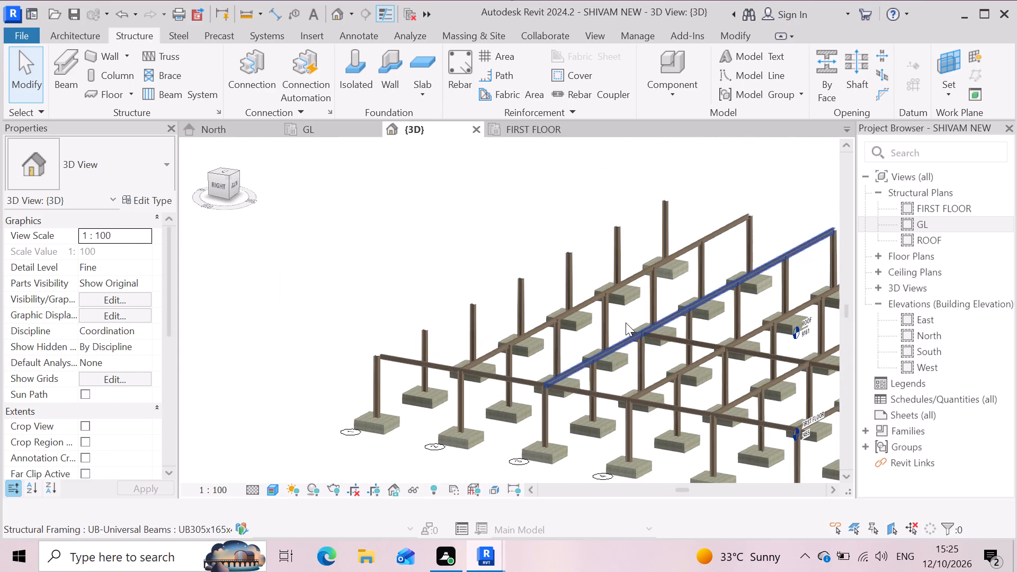
scroll(626, 323, "down", 7)
scroll(685, 419, "up", 3)
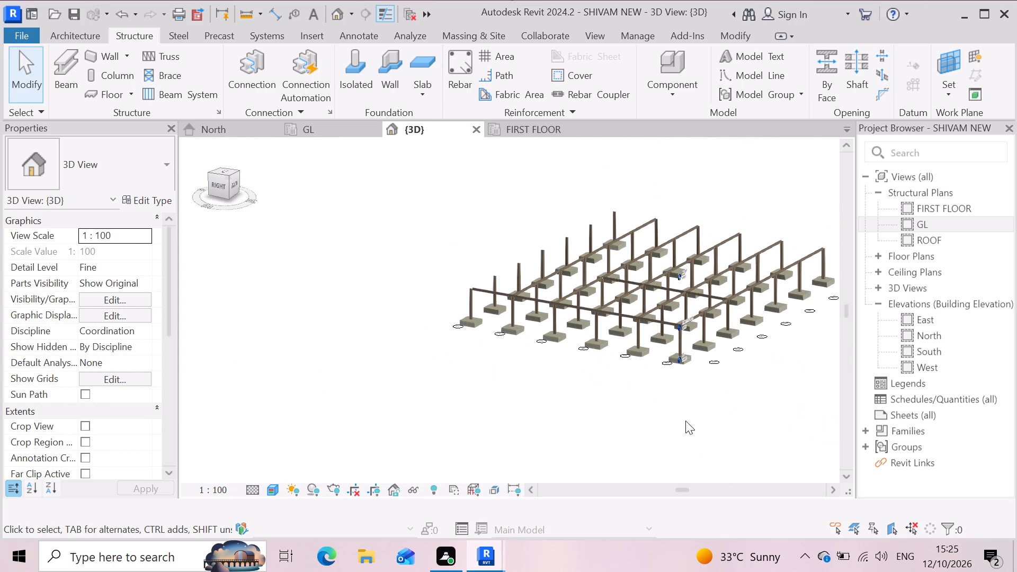
Undo the plate layout edits and a run of earlier changes to the Platform T connection and 3D view.
key("ctrl+z")
key("ctrl+z")
key("ctrl+z")
key("ctrl+z")
key("ctrl+z")
key("ctrl+z")
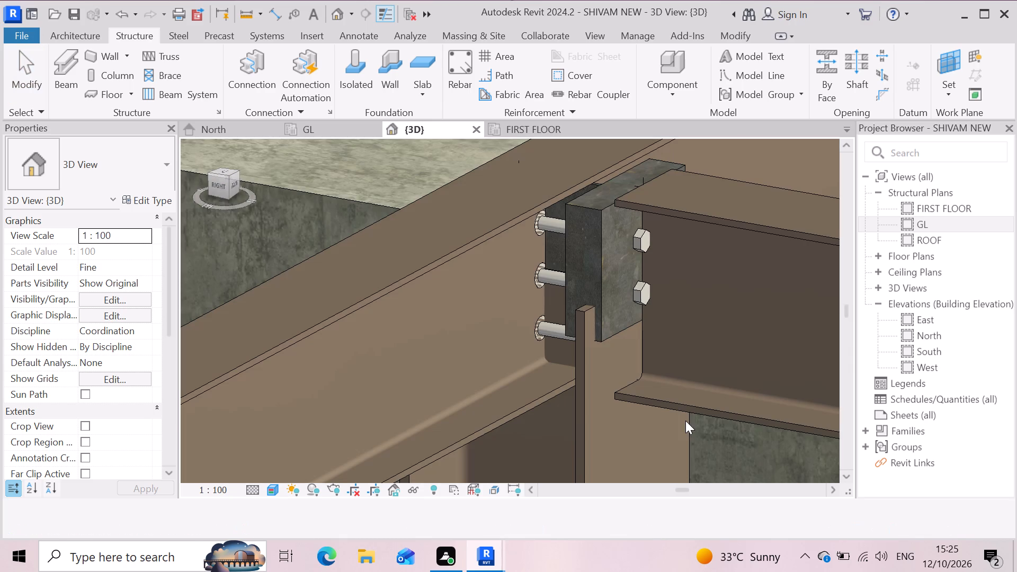
type("ZZ")
key("ctrl+z")
key("z")
key("ctrl+z")
scroll(619, 398, "down", 4)
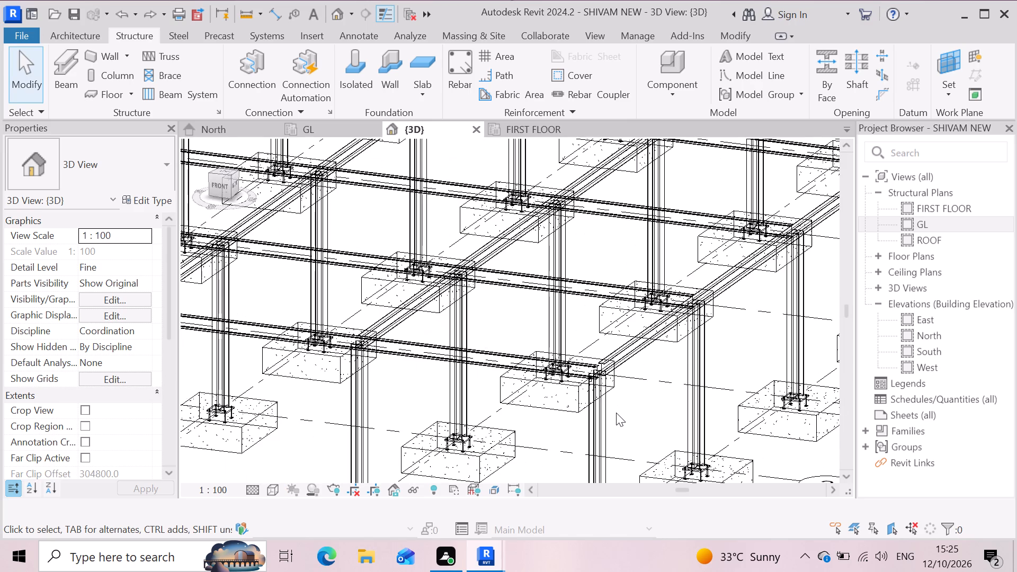
Examine the first-floor frame and its beam-to-column junctions, including the corner junction, to find where to place a connection.
scroll(618, 403, "down", 7)
scroll(669, 376, "down", 1)
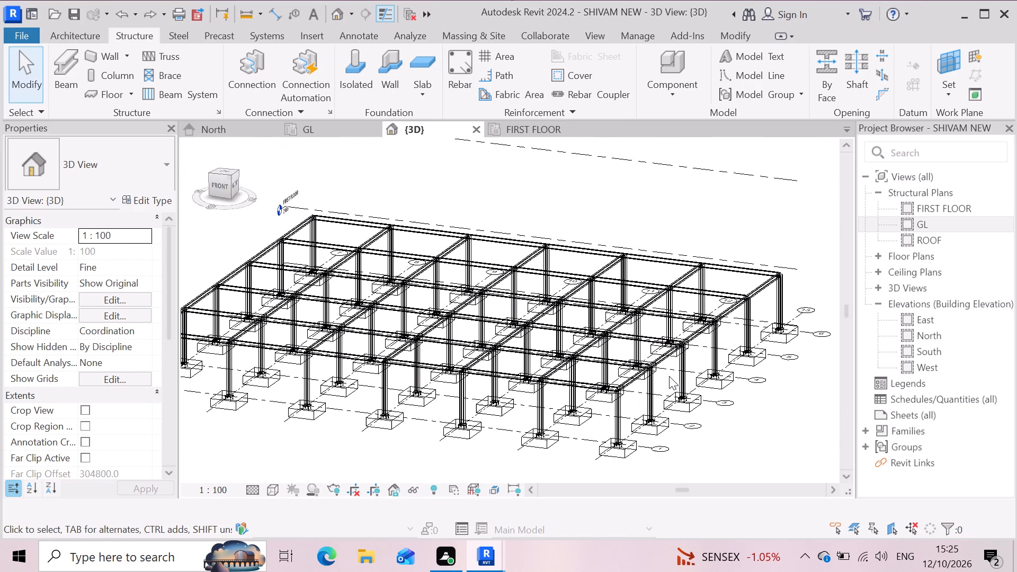
key("Escape")
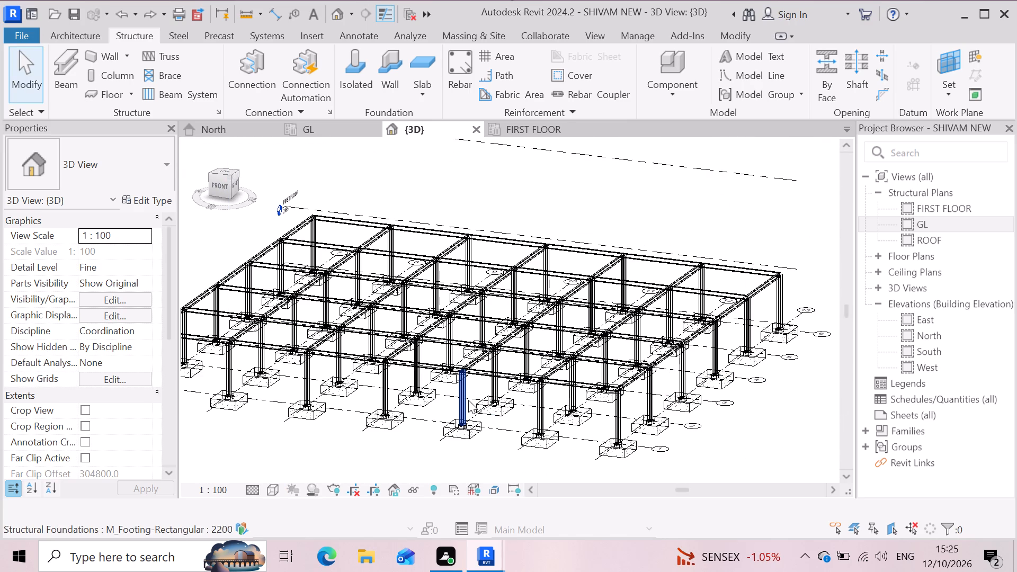
key("Escape")
scroll(643, 377, "down", 3)
scroll(414, 359, "up", 3)
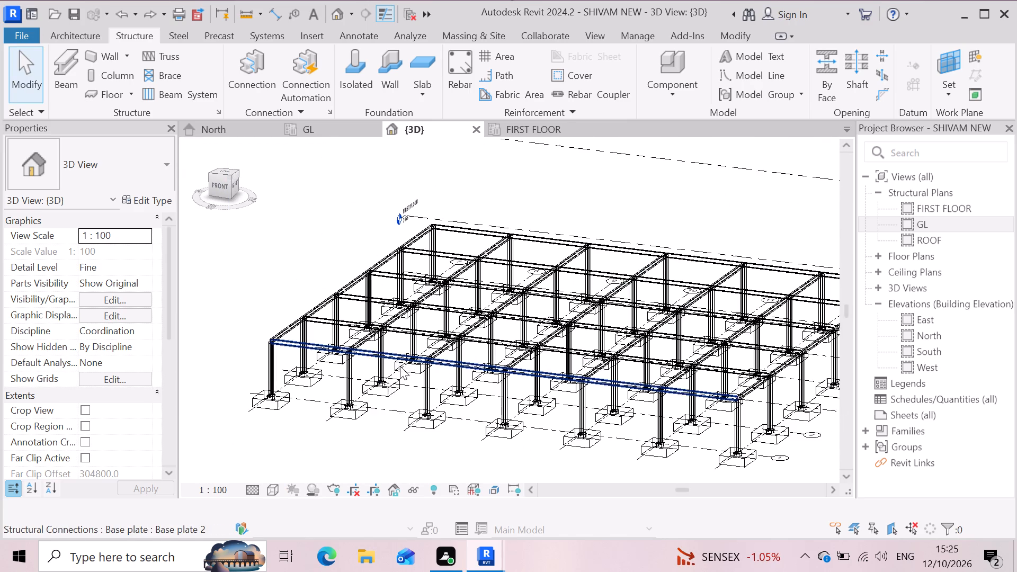
scroll(271, 406, "up", 3)
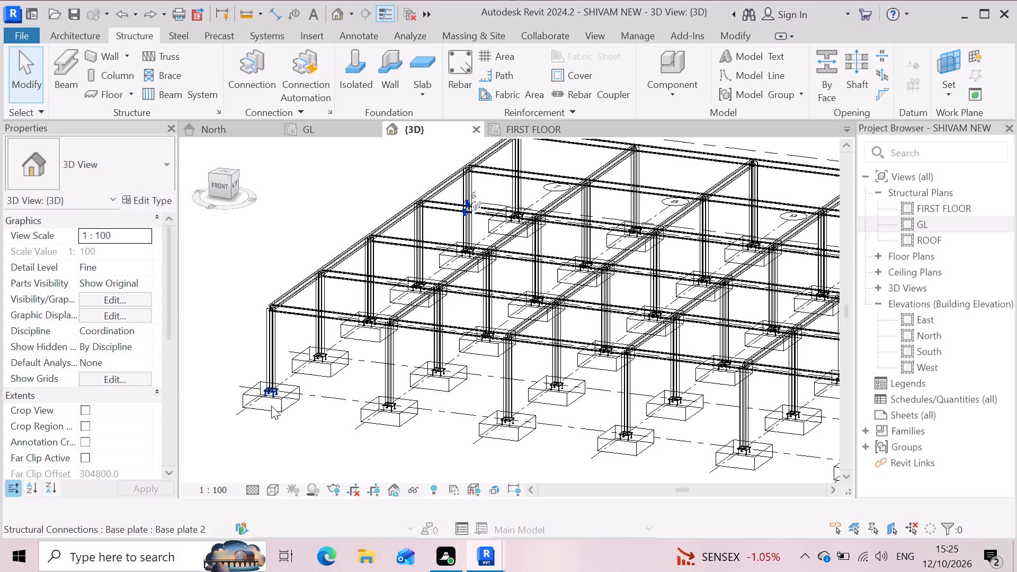
scroll(270, 428, "down", 3)
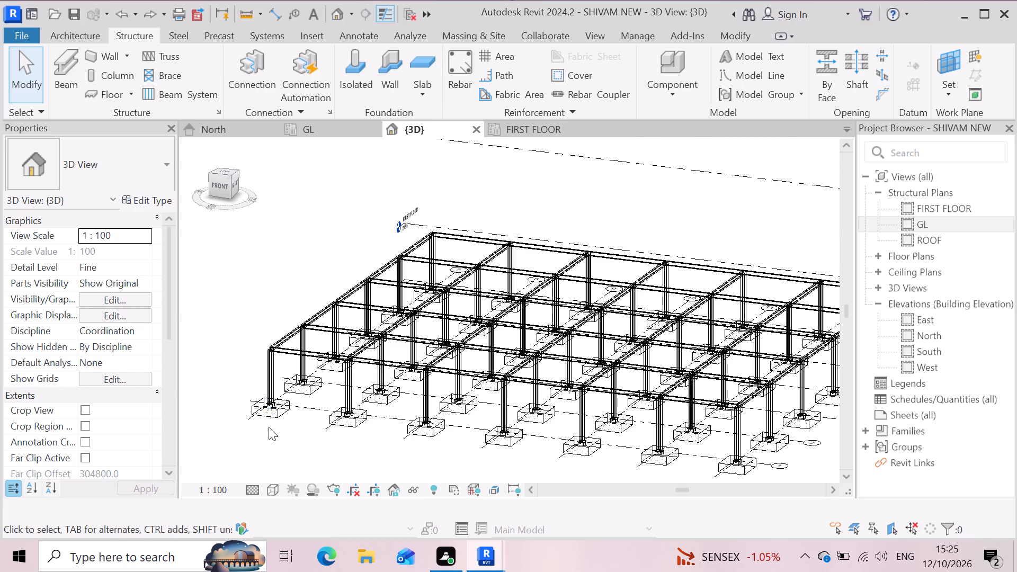
scroll(523, 427, "up", 3)
scroll(510, 347, "up", 6)
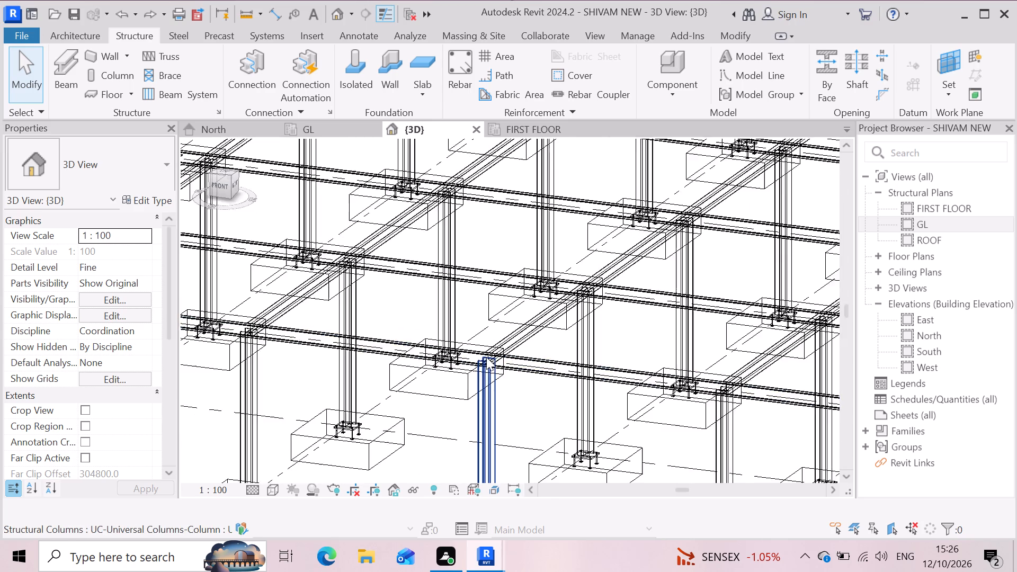
scroll(486, 357, "up", 9)
scroll(465, 398, "down", 6)
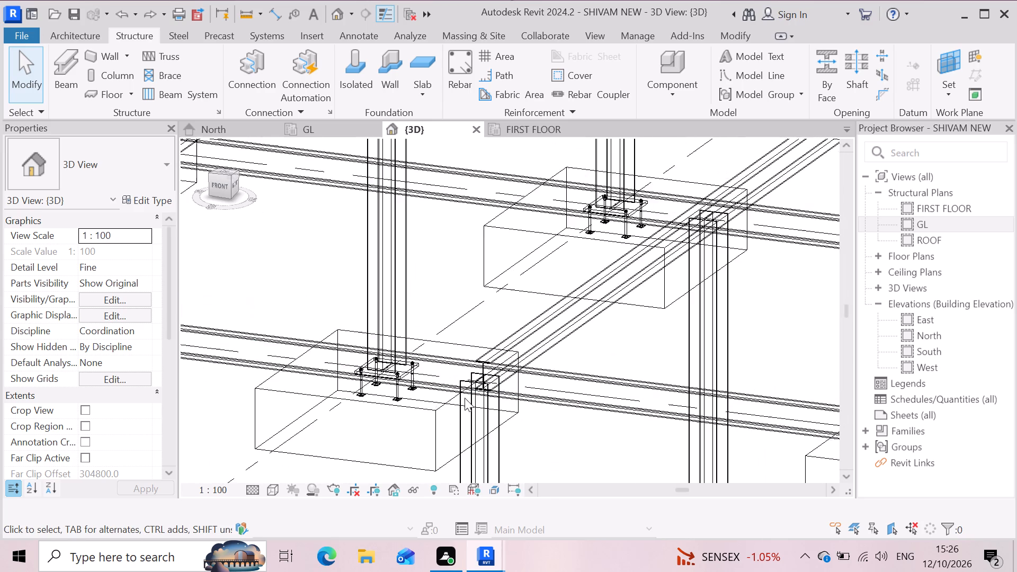
scroll(465, 398, "down", 10)
scroll(533, 297, "up", 3)
scroll(458, 268, "up", 4)
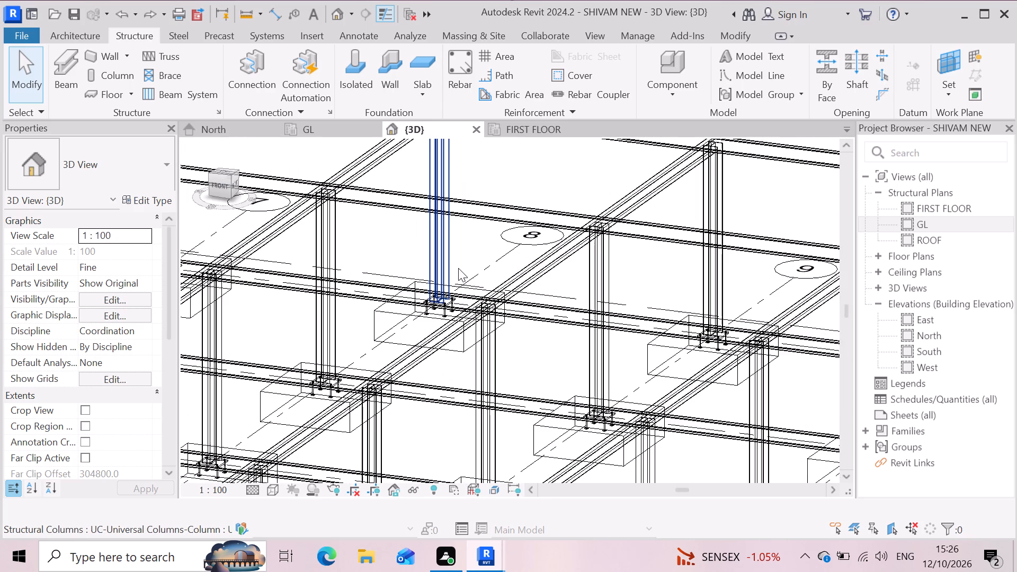
scroll(511, 329, "down", 12)
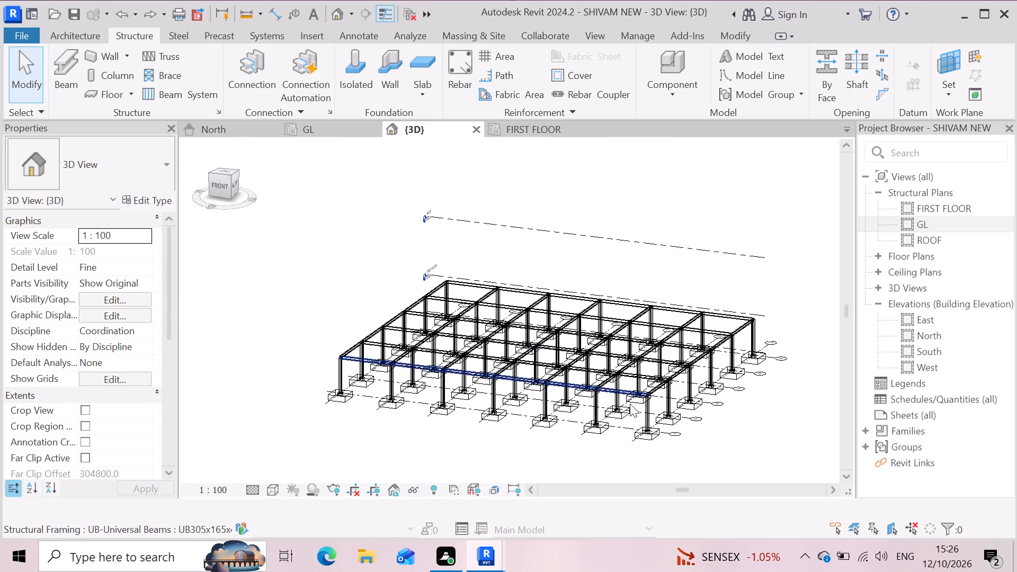
scroll(671, 416, "up", 3)
scroll(647, 378, "up", 11)
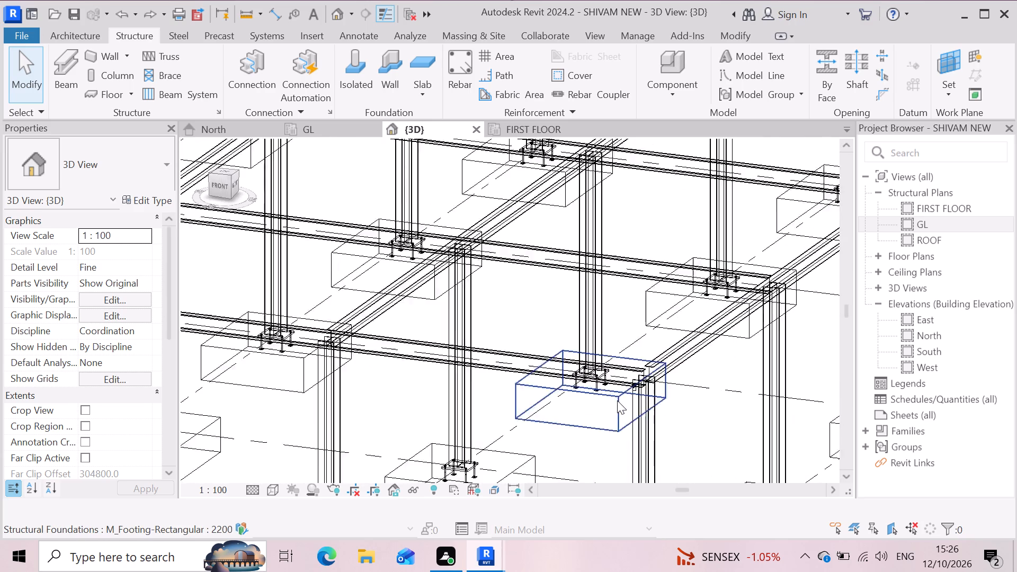
scroll(617, 400, "up", 4)
scroll(665, 406, "up", 6)
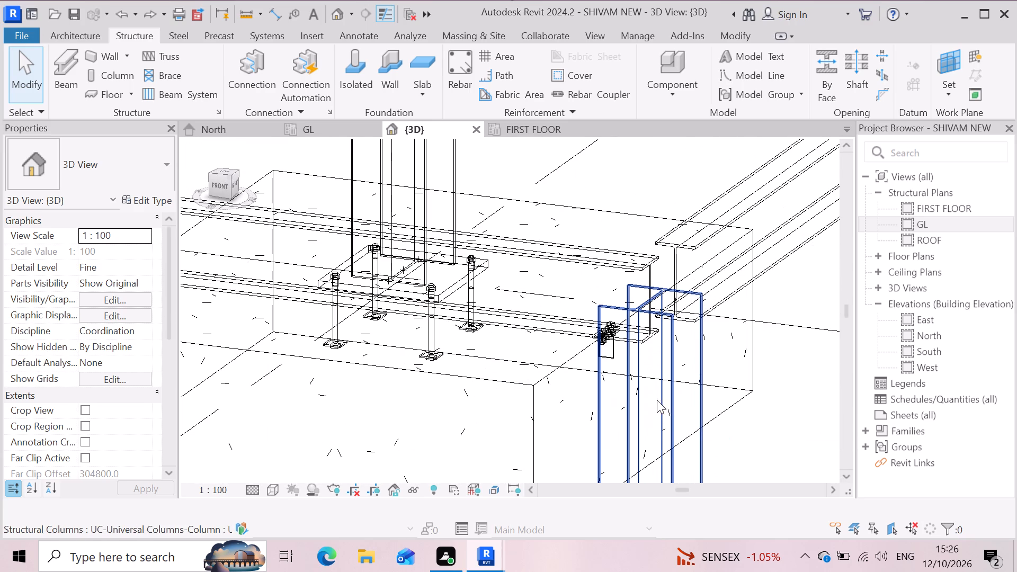
scroll(636, 374, "down", 16)
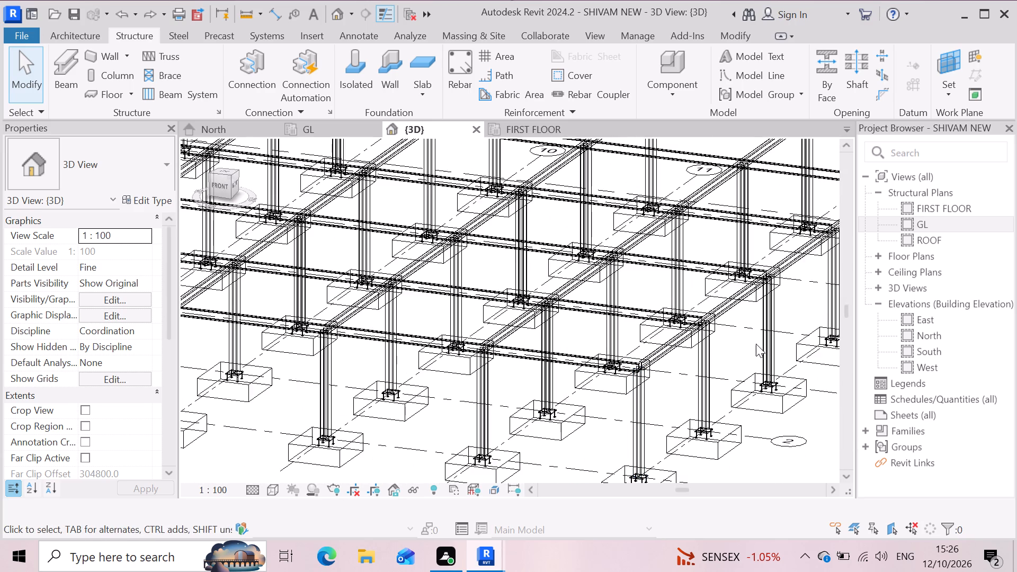
scroll(750, 334, "up", 2)
scroll(434, 258, "up", 7)
scroll(467, 339, "up", 3)
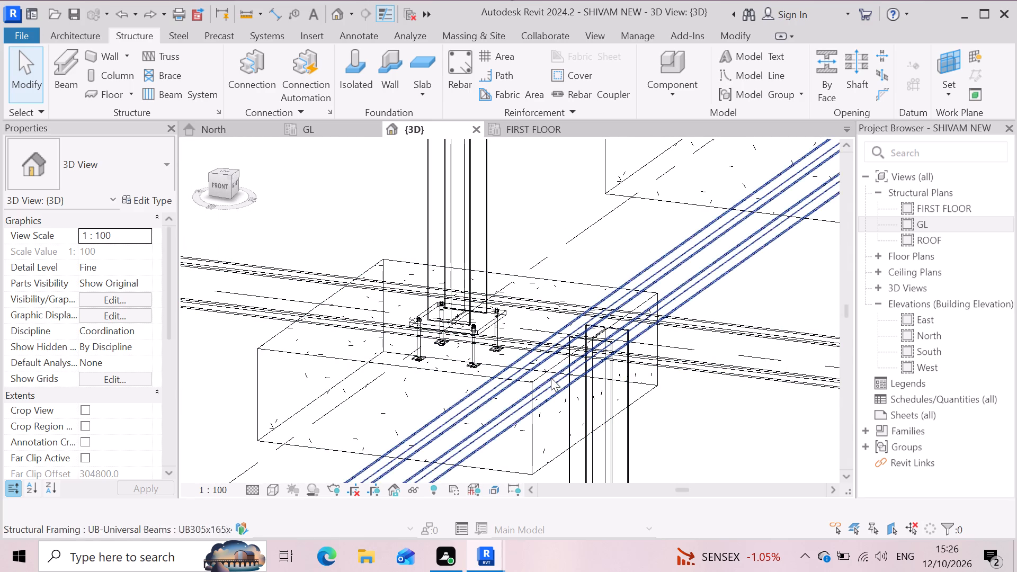
scroll(540, 363, "down", 6)
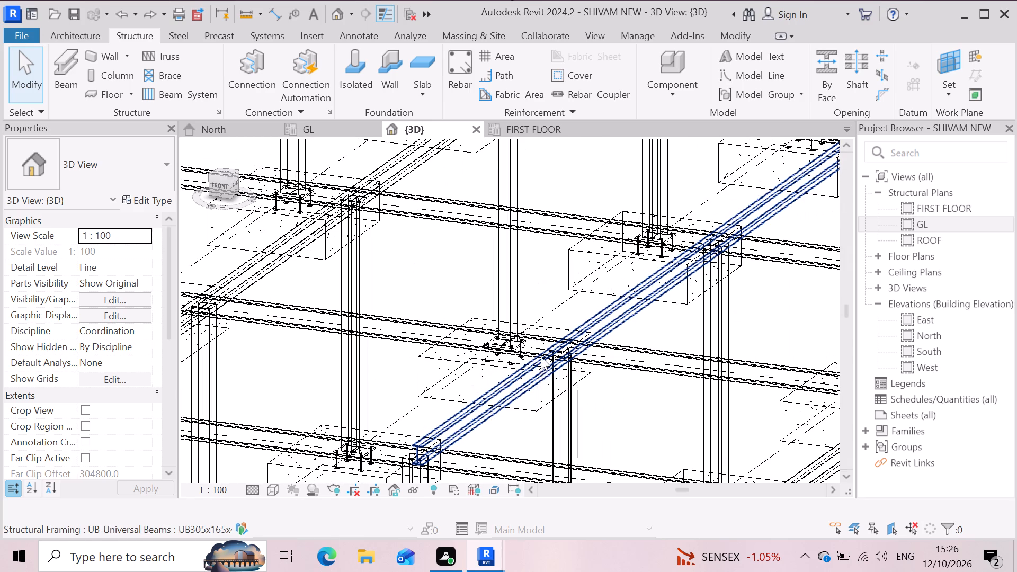
scroll(541, 356, "down", 7)
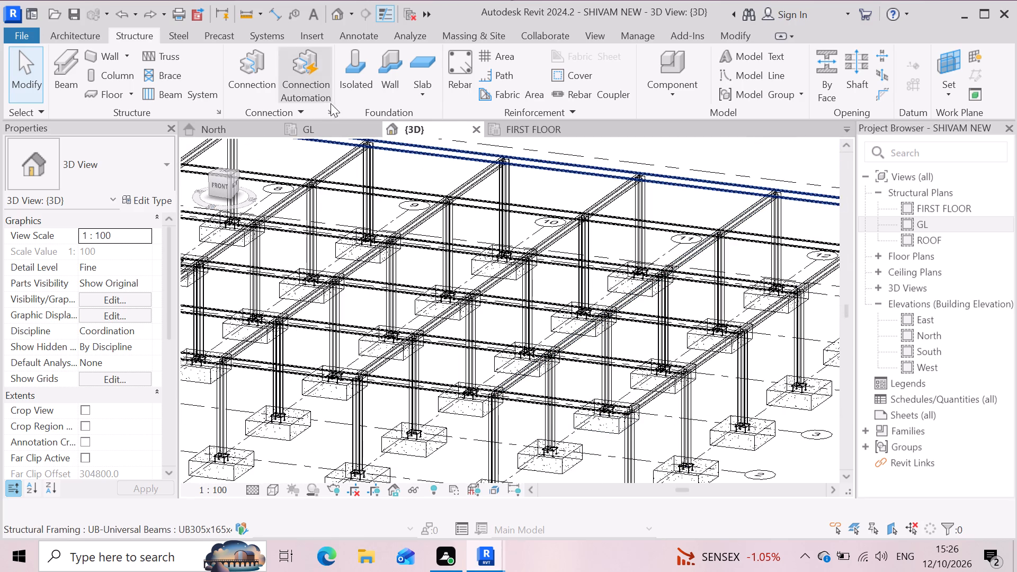
scroll(673, 373, "down", 3)
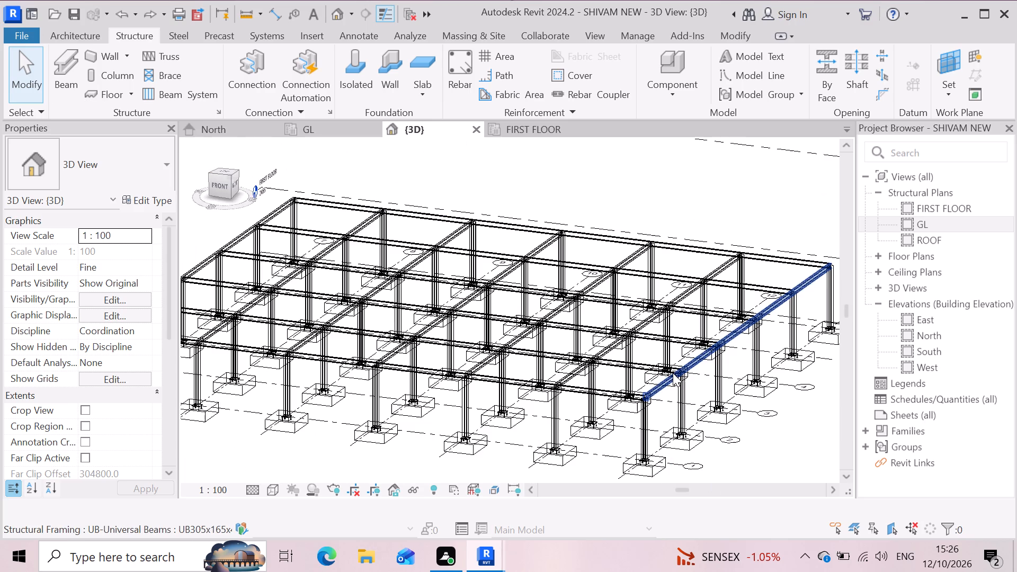
Add a Platform T connection between the UC305x305x97 corner column and the UB305x165x40 edge beam running along the frame's end.
left_click(650, 419)
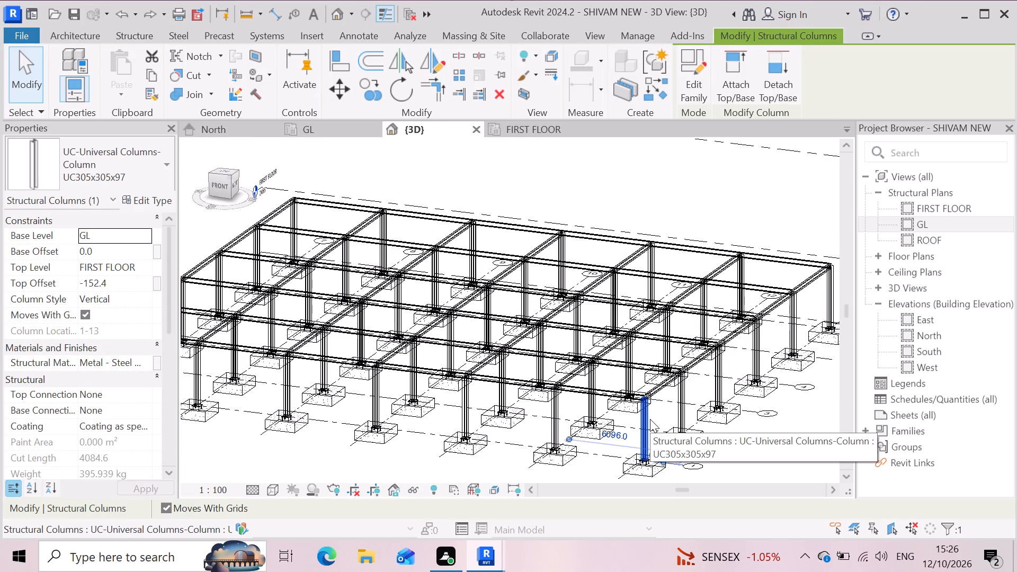
left_click(659, 385, "ctrl")
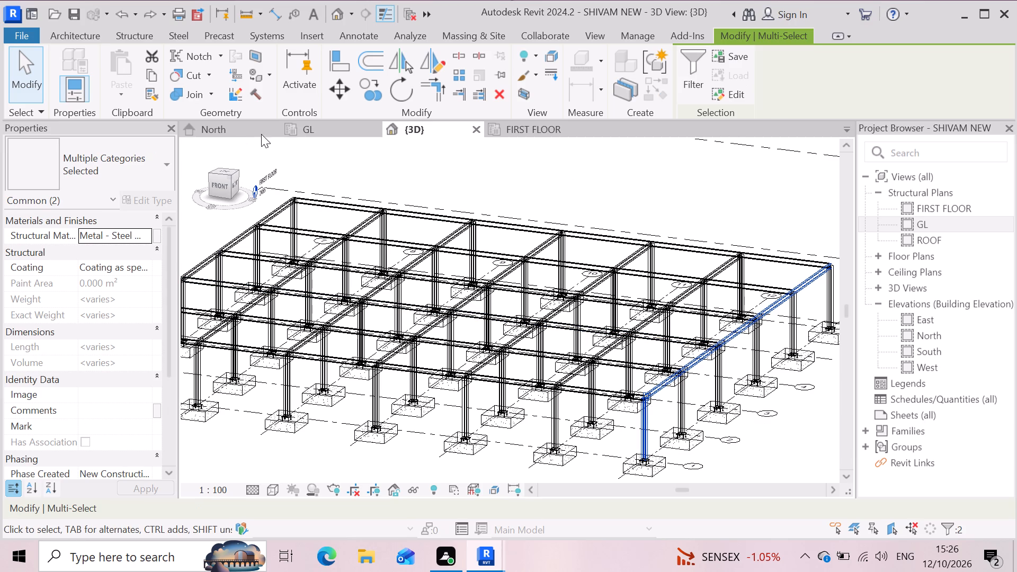
left_click(132, 31)
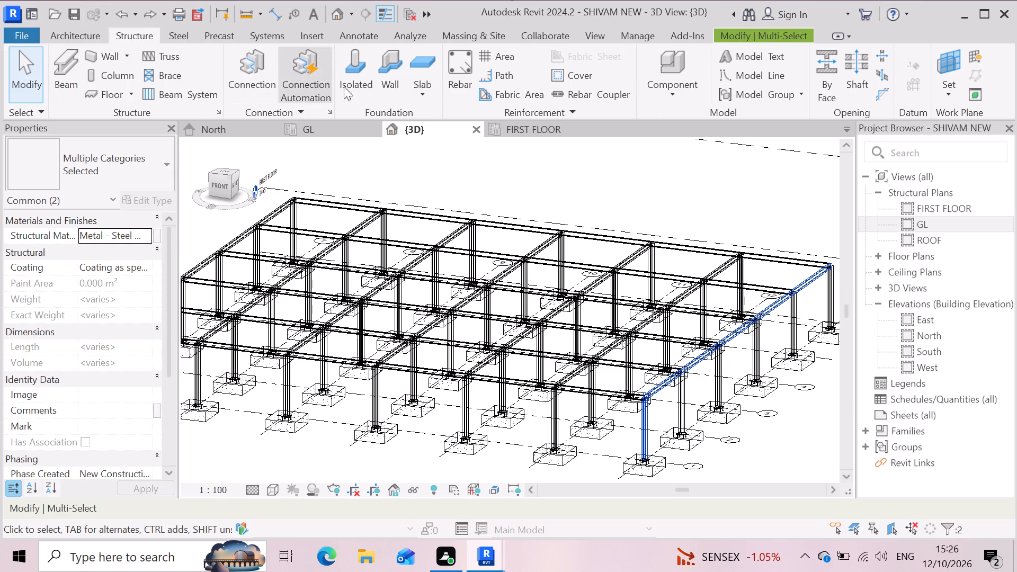
left_click(251, 69)
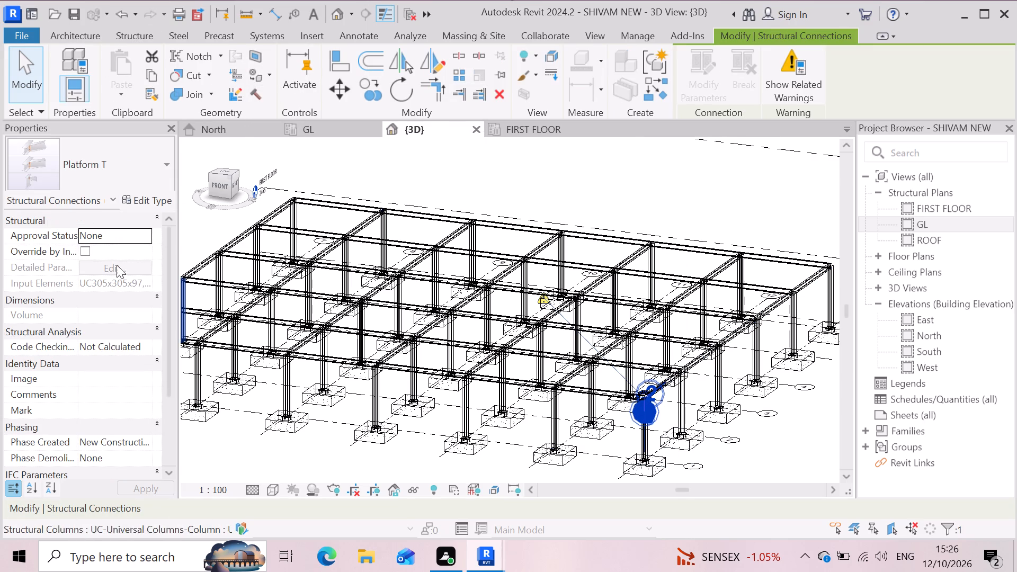
Change the corner junction's connection type to Railing joint handrail.
scroll(676, 445, "up", 6)
scroll(618, 392, "up", 4)
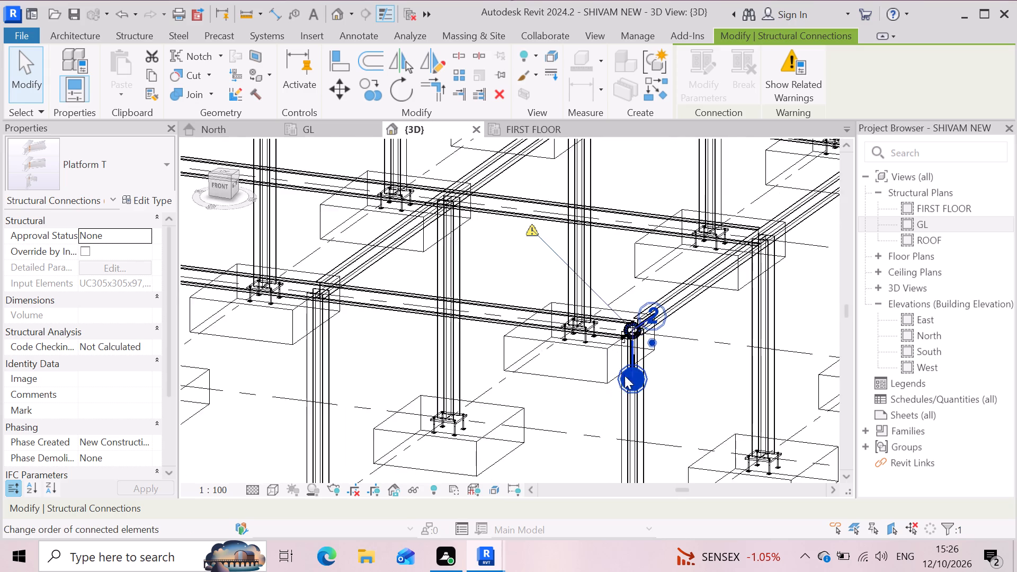
scroll(649, 323, "up", 8)
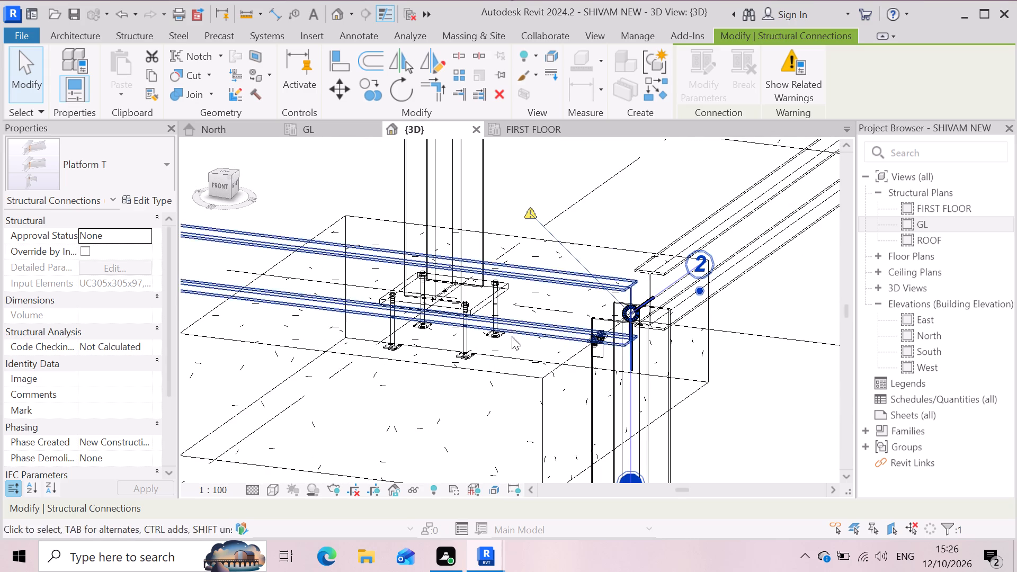
left_click(166, 164)
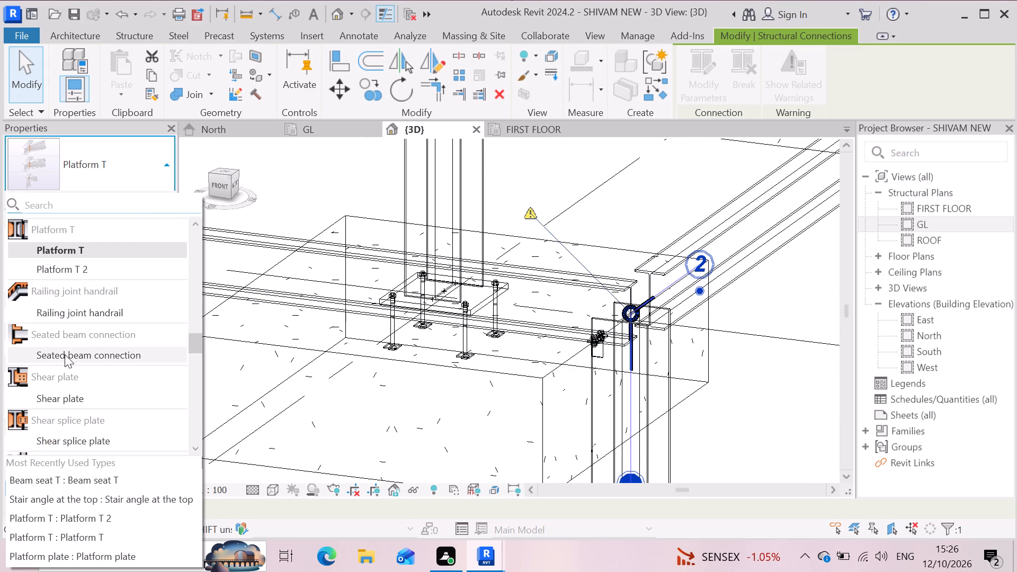
left_click(87, 314)
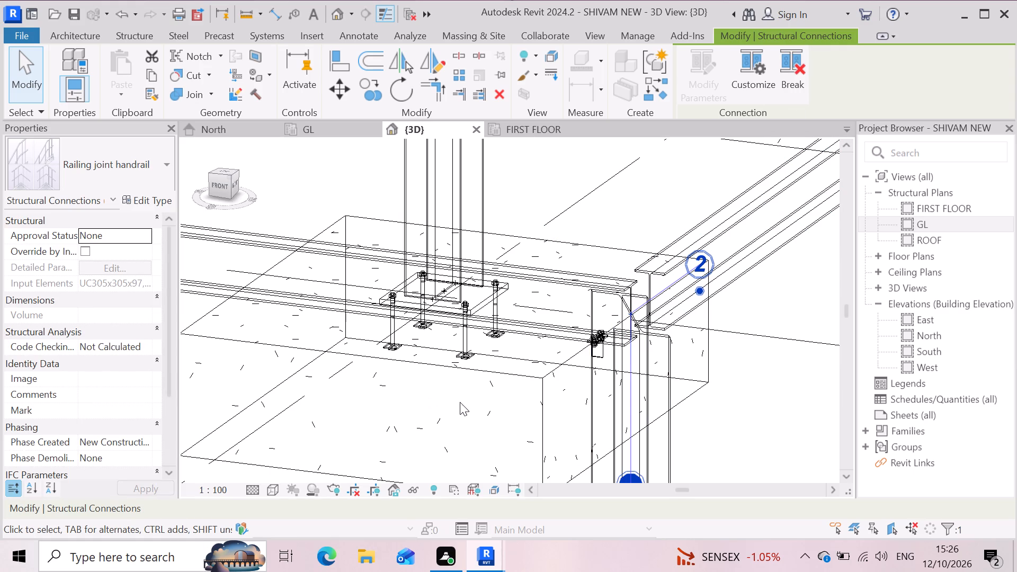
Deselect the connection and set the 3D view's visual style to Realistic.
left_click(253, 488)
left_click(262, 477)
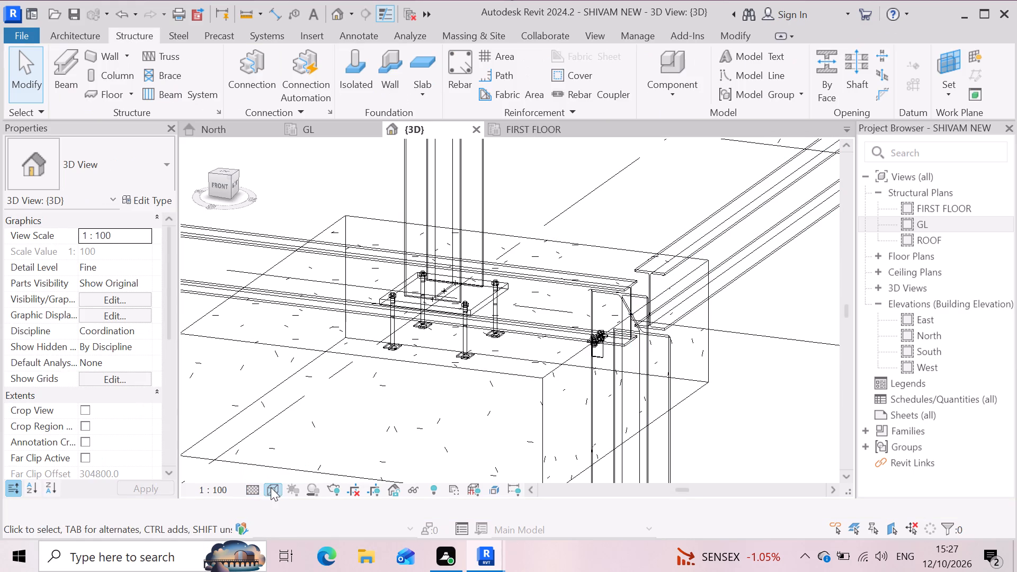
left_click(277, 489)
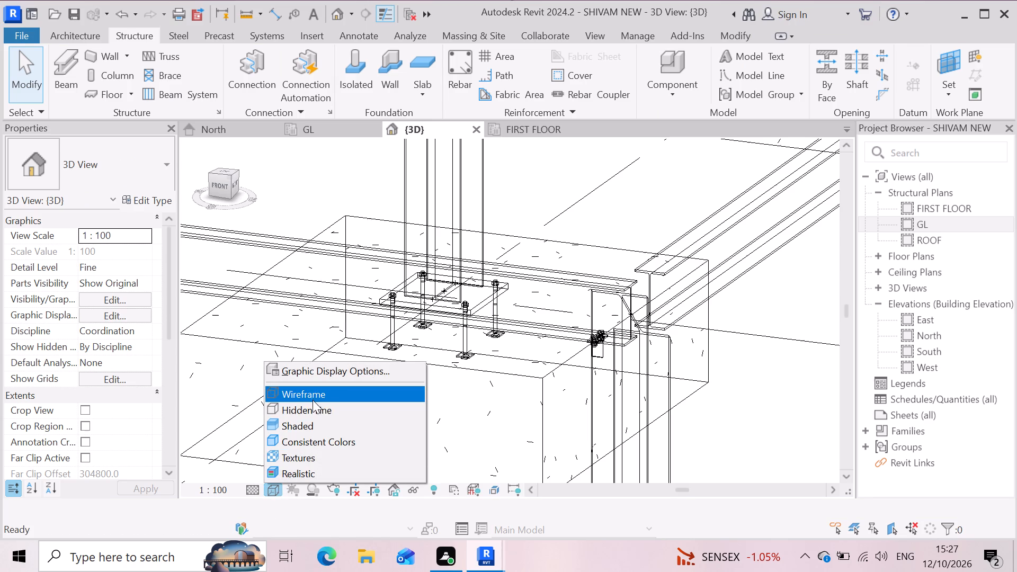
left_click(313, 399)
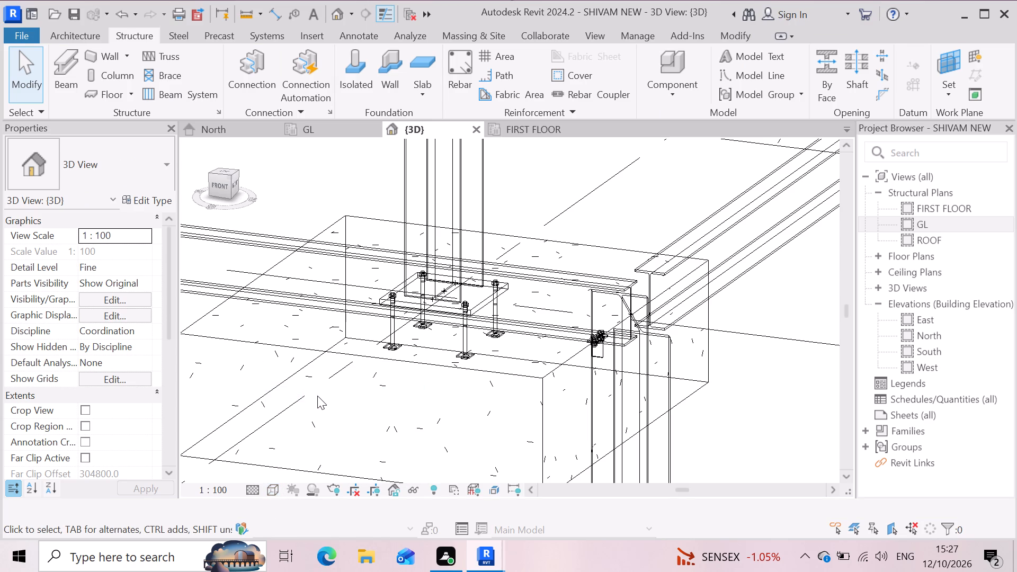
left_click(273, 488)
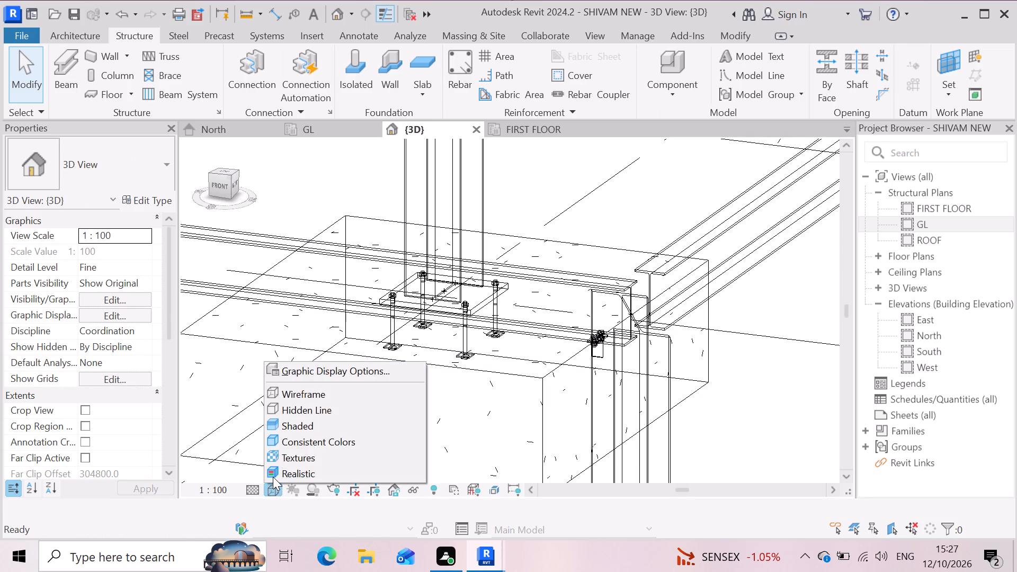
left_click(273, 477)
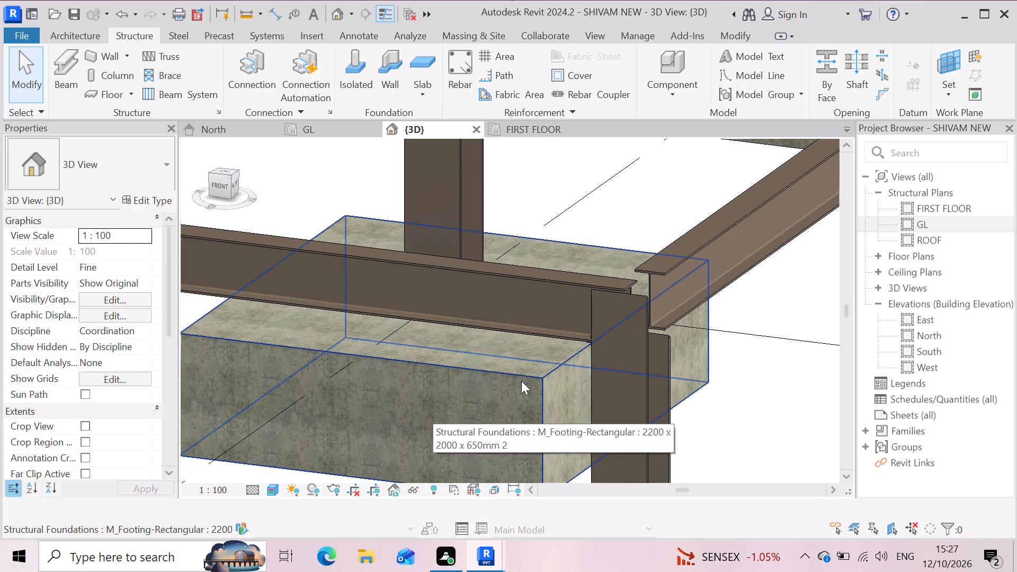
Examine the cut column end, beam ends and bolted seat at the corner junctions from the side and from above.
scroll(603, 331, "up", 3)
scroll(686, 320, "up", 3)
scroll(617, 246, "down", 4)
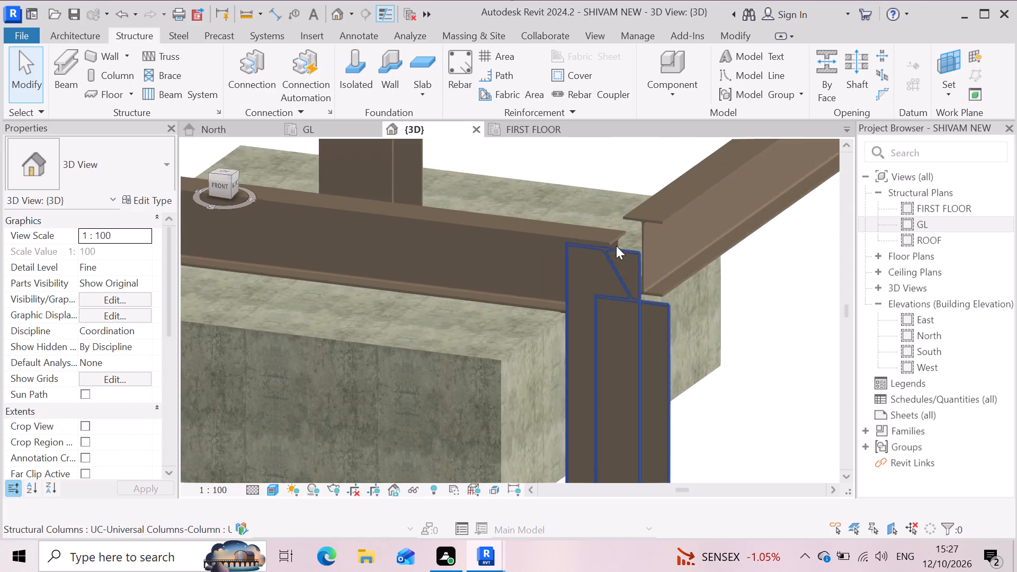
scroll(616, 246, "down", 20)
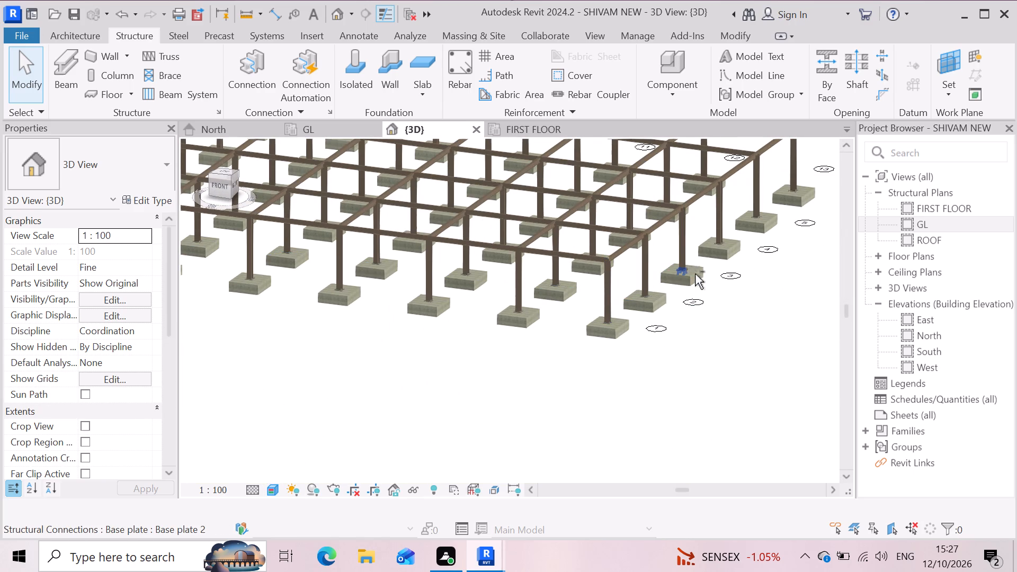
middle_click_drag(702, 281, 570, 413, "shift")
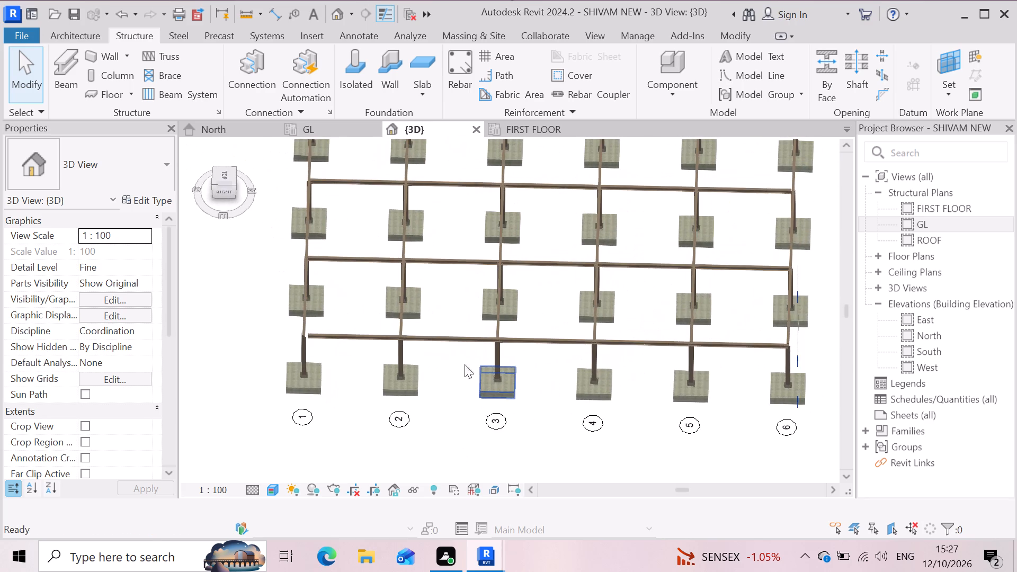
scroll(306, 343, "up", 14)
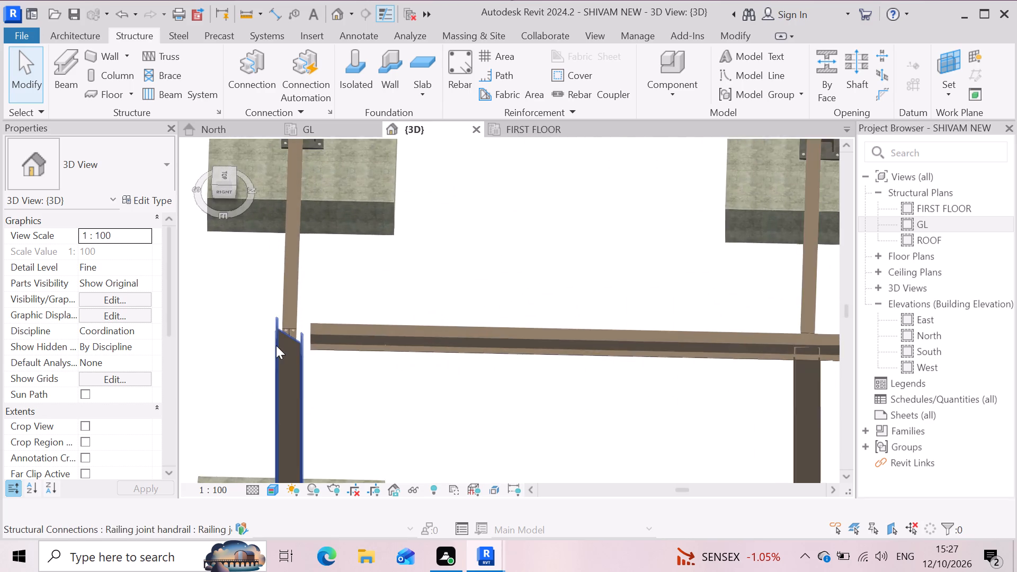
scroll(276, 345, "up", 15)
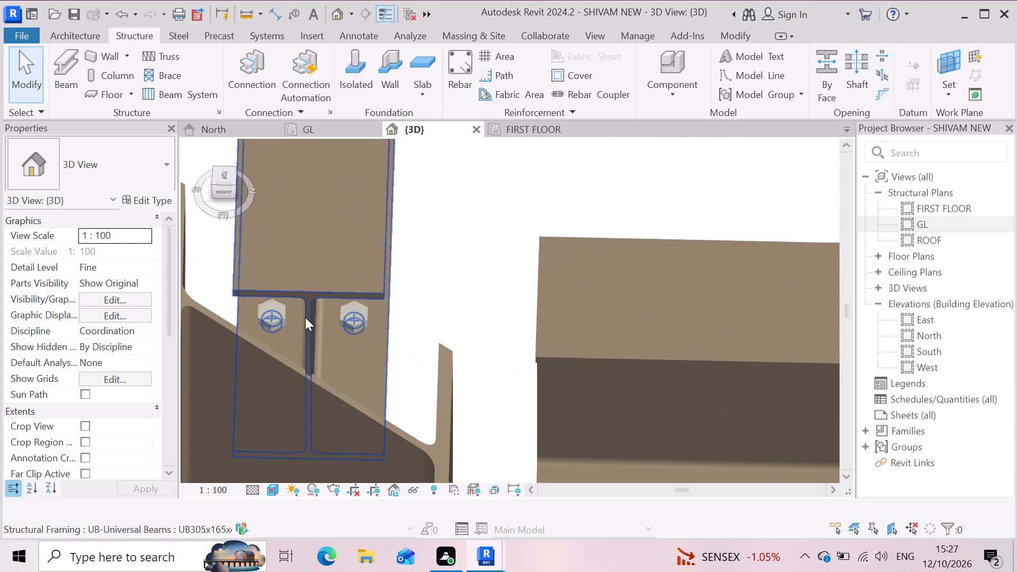
scroll(333, 314, "down", 9)
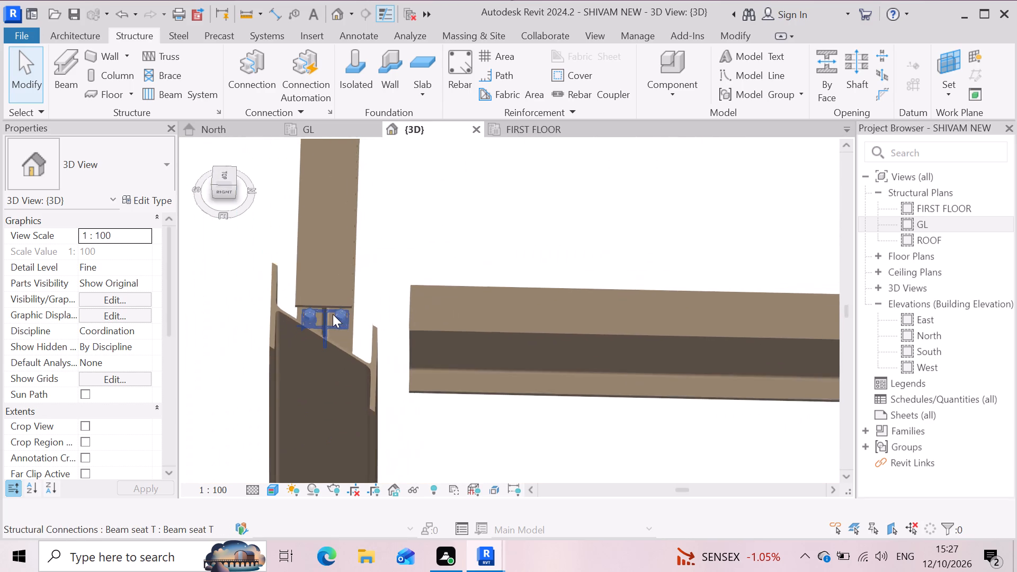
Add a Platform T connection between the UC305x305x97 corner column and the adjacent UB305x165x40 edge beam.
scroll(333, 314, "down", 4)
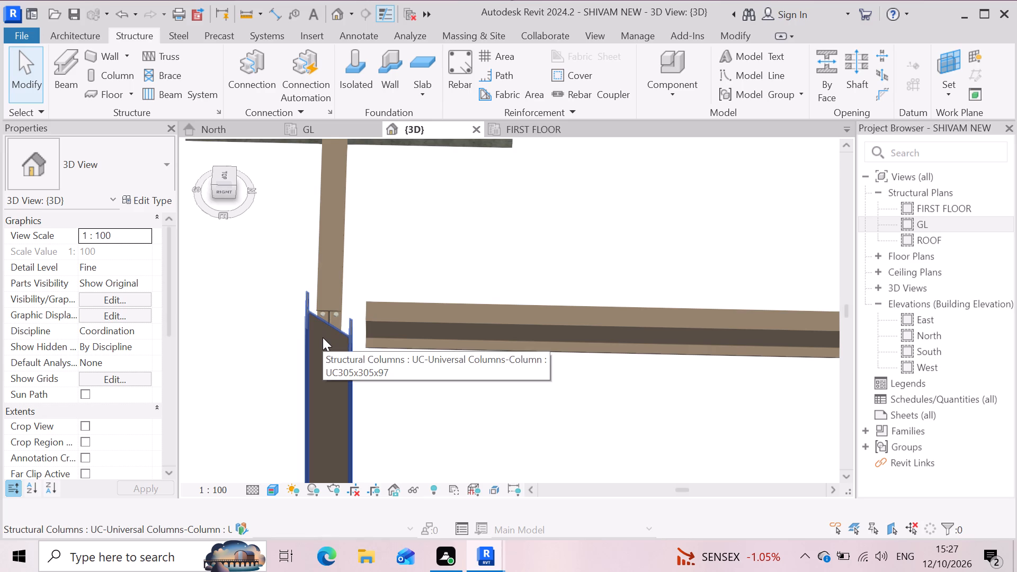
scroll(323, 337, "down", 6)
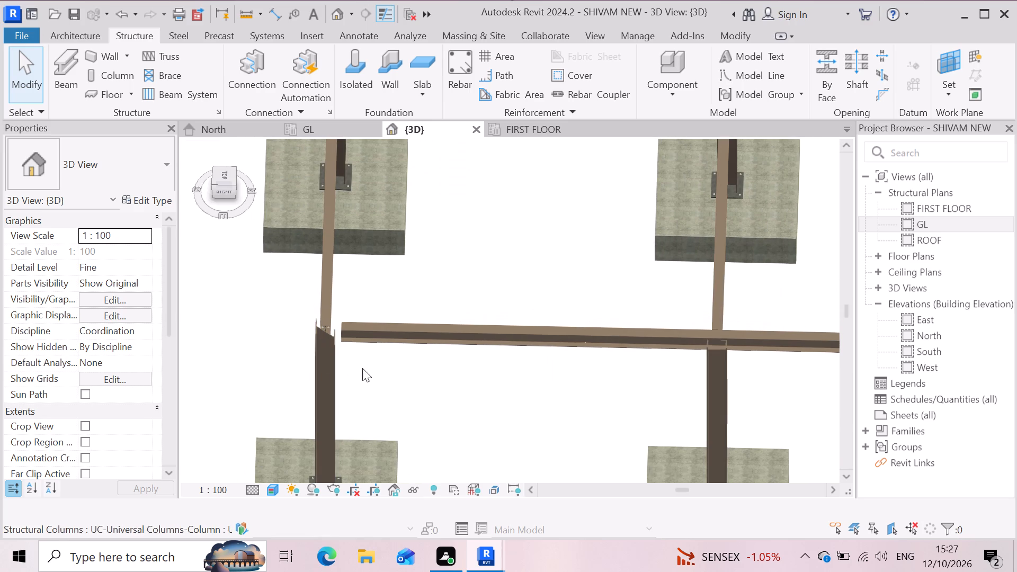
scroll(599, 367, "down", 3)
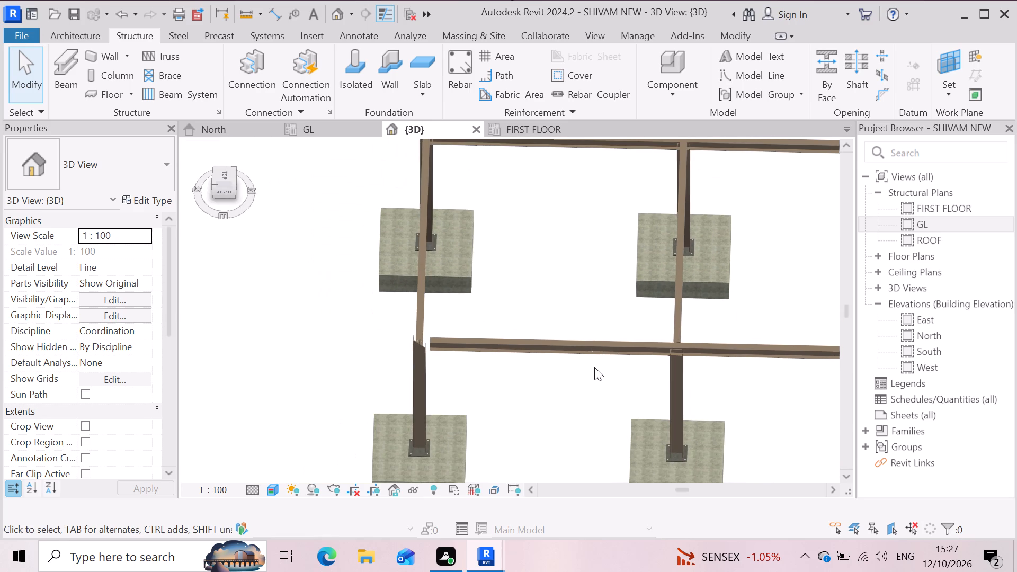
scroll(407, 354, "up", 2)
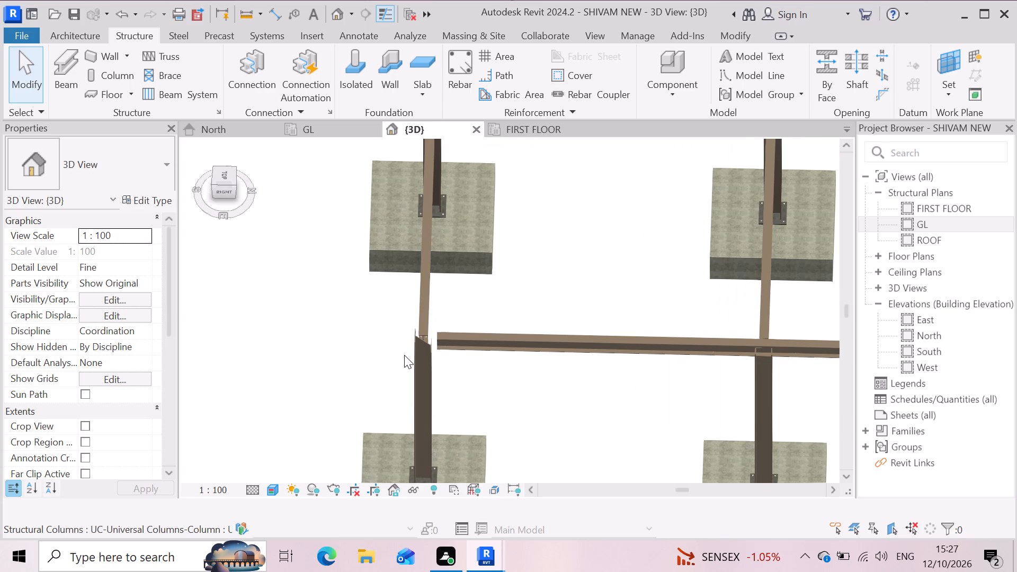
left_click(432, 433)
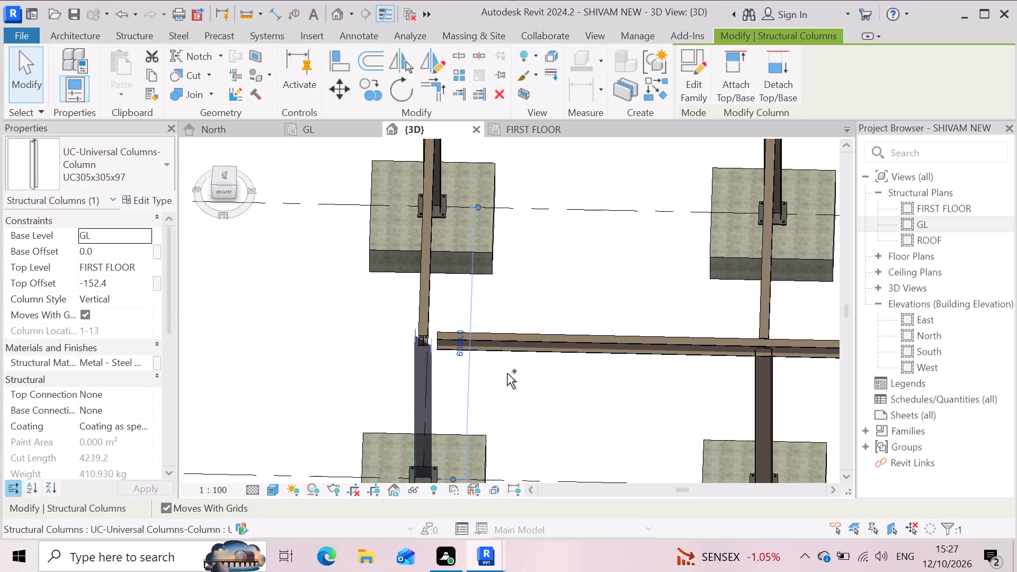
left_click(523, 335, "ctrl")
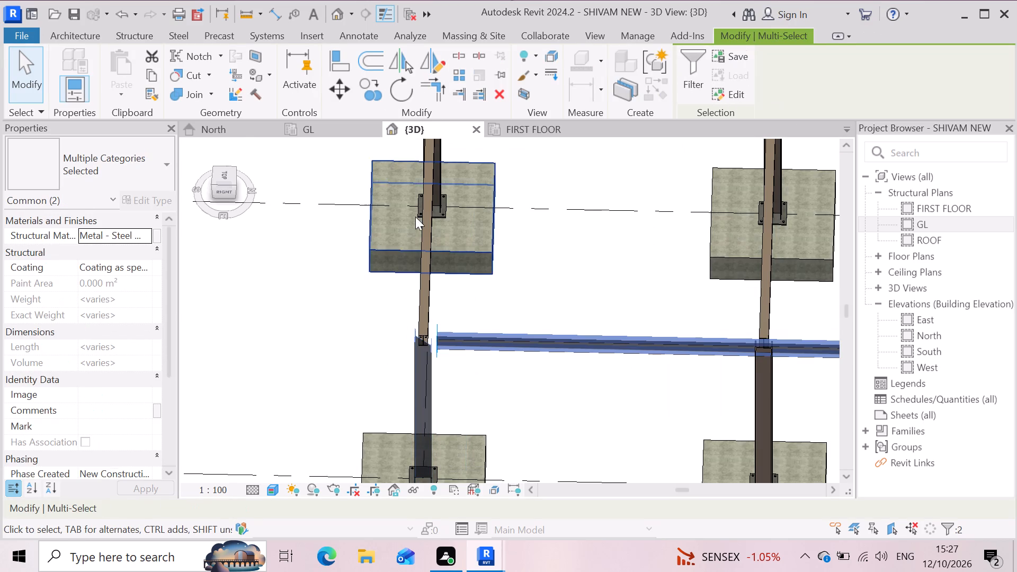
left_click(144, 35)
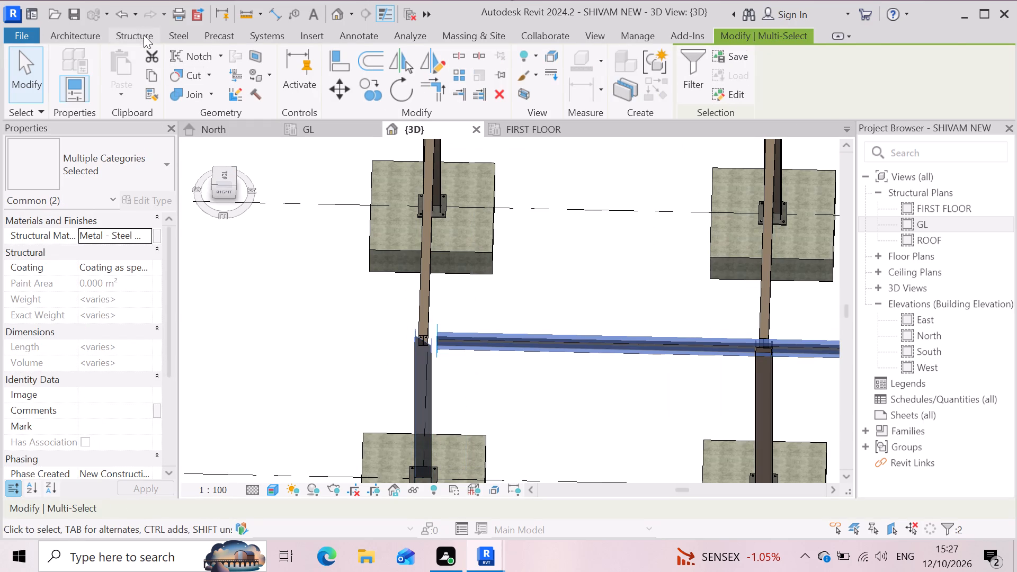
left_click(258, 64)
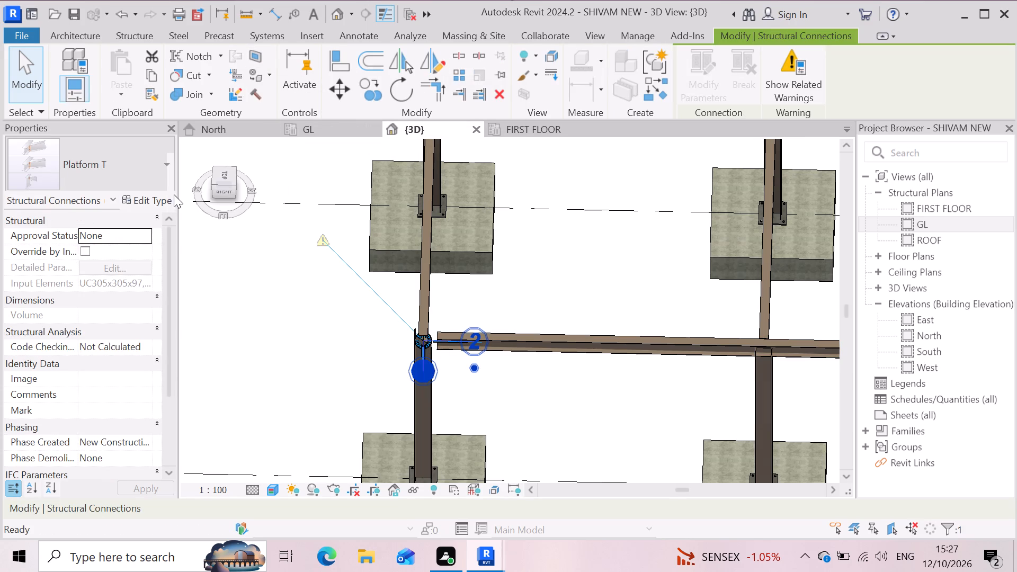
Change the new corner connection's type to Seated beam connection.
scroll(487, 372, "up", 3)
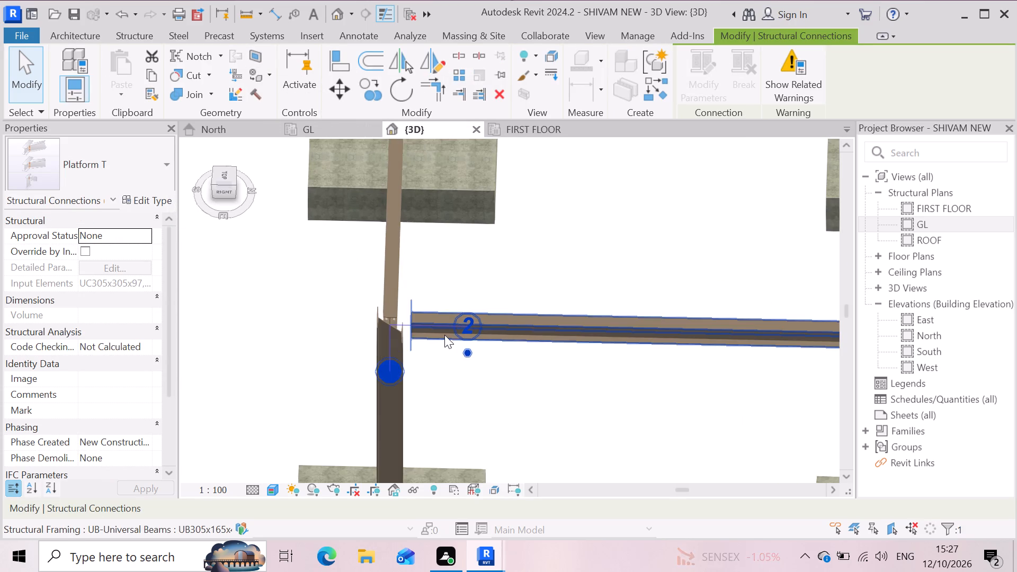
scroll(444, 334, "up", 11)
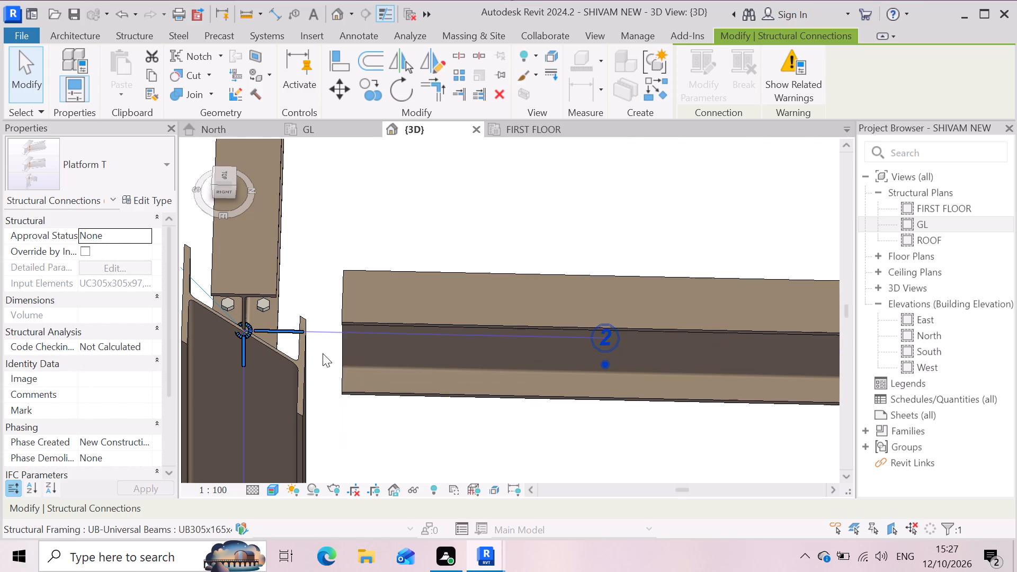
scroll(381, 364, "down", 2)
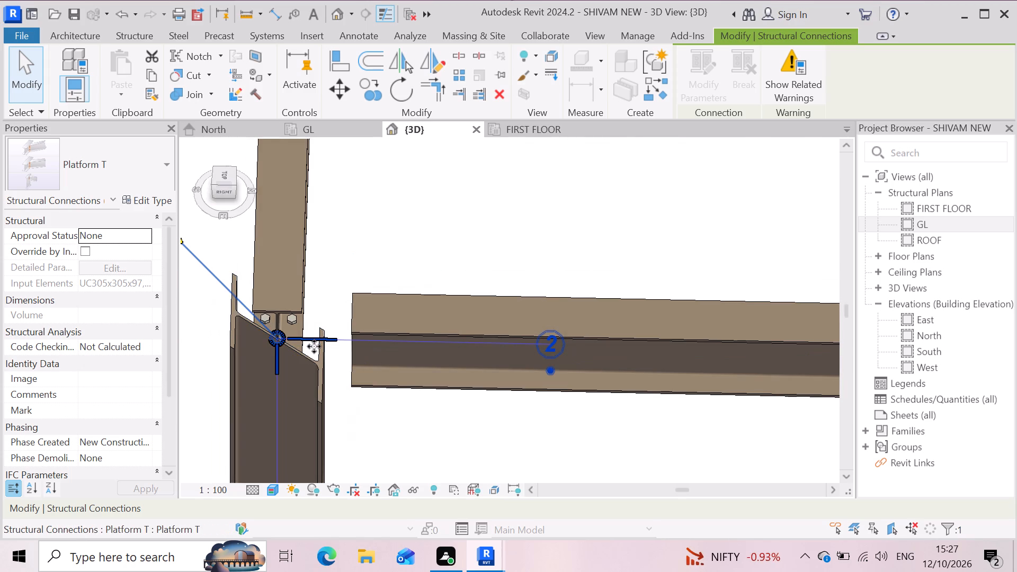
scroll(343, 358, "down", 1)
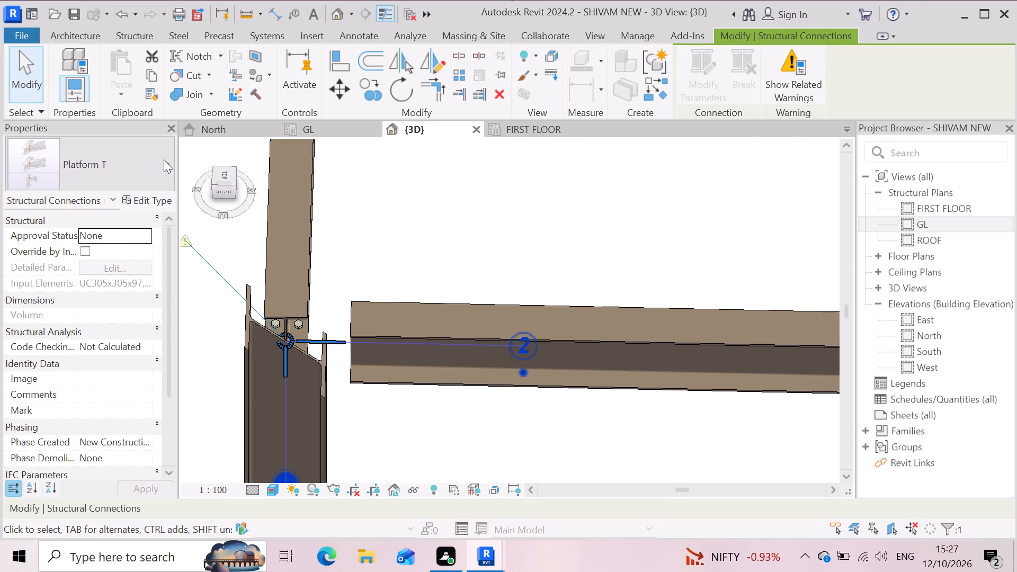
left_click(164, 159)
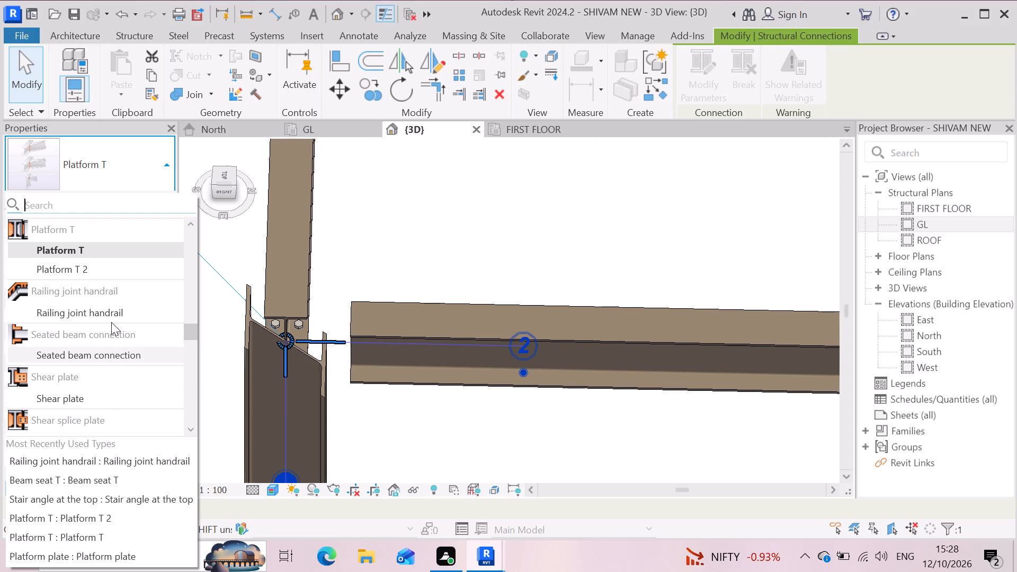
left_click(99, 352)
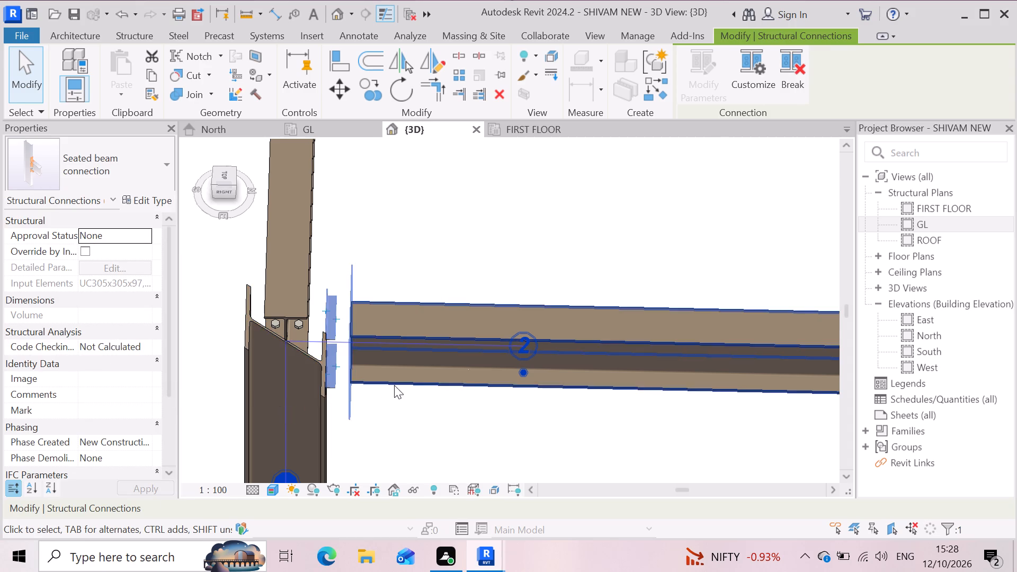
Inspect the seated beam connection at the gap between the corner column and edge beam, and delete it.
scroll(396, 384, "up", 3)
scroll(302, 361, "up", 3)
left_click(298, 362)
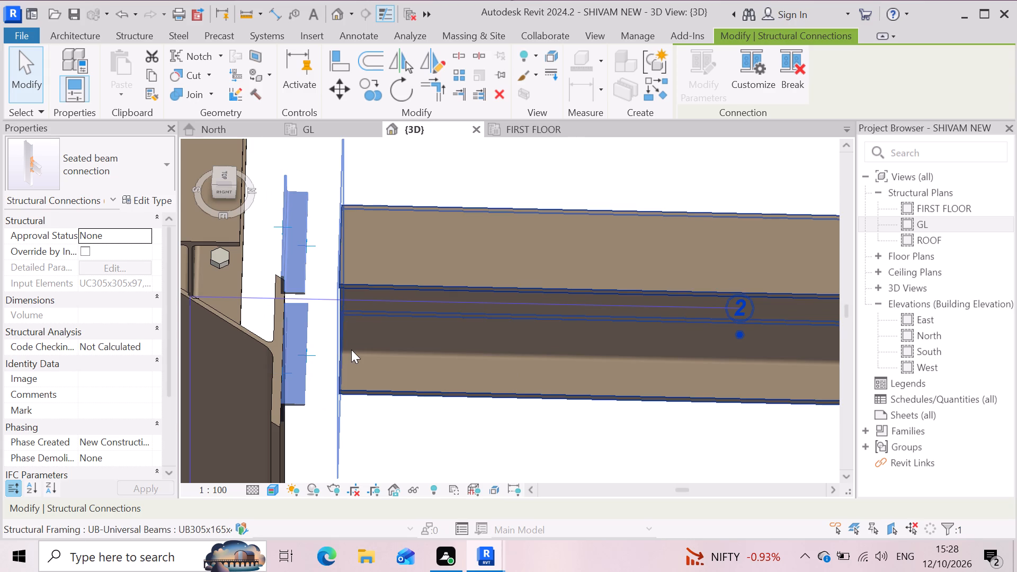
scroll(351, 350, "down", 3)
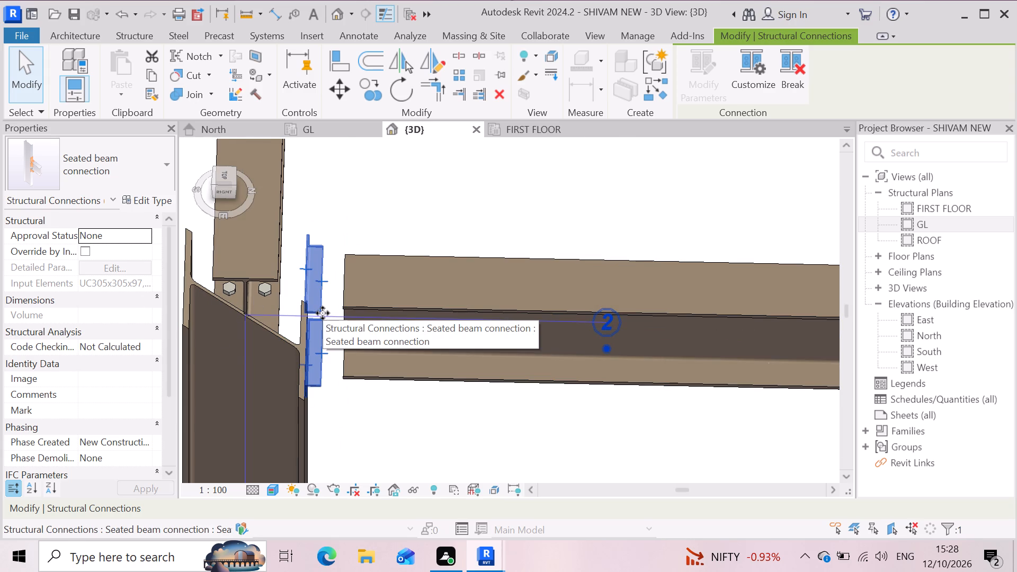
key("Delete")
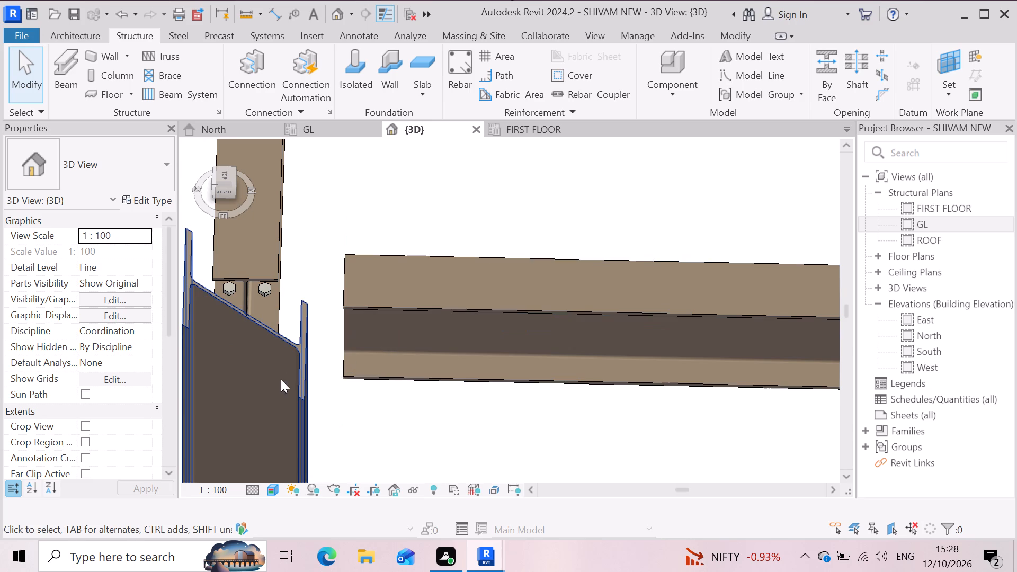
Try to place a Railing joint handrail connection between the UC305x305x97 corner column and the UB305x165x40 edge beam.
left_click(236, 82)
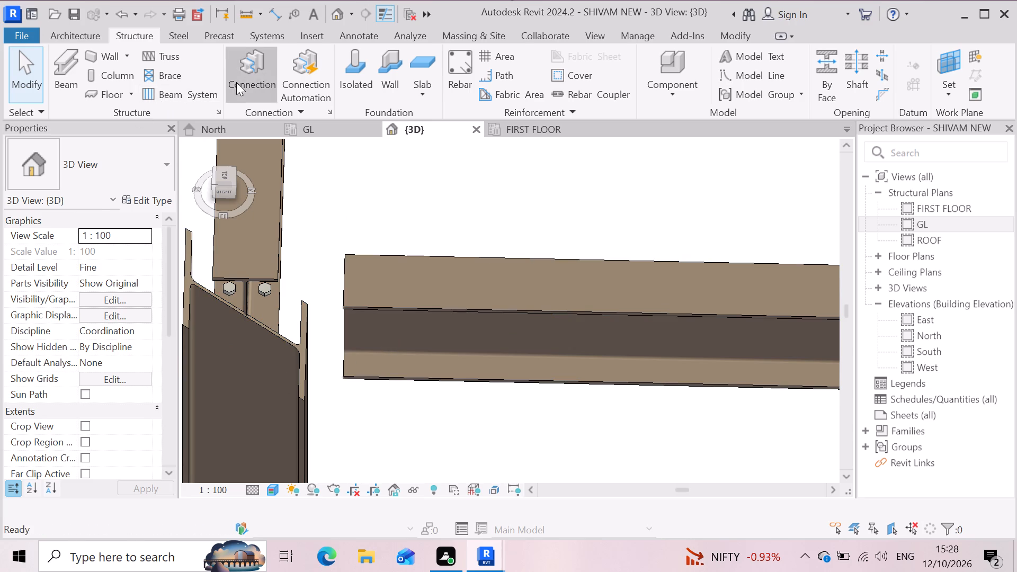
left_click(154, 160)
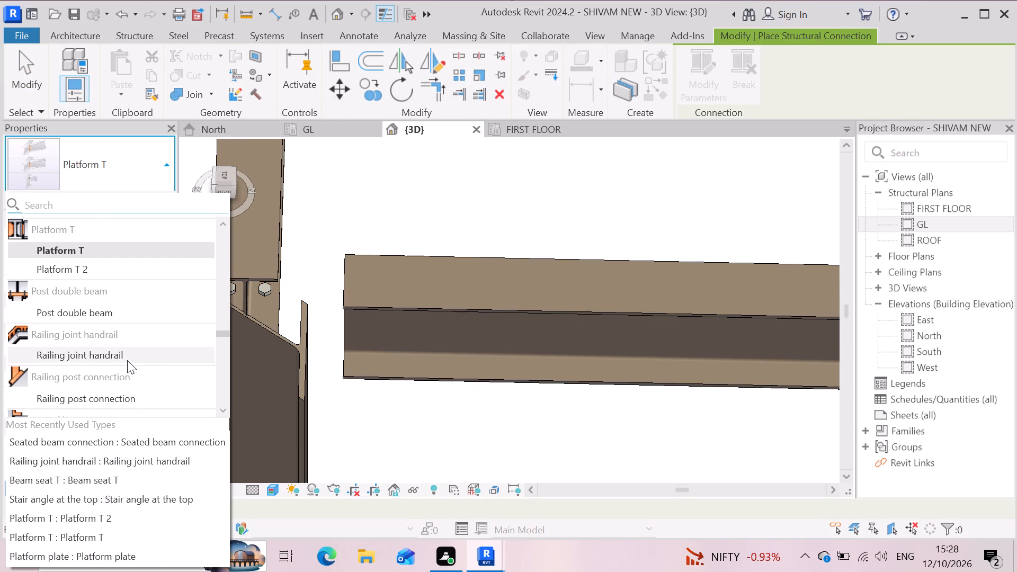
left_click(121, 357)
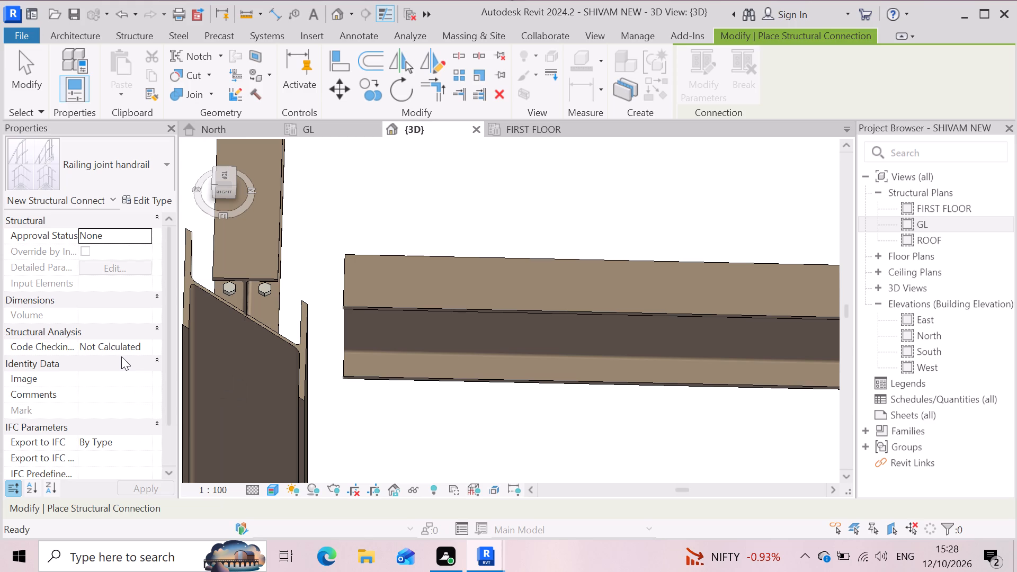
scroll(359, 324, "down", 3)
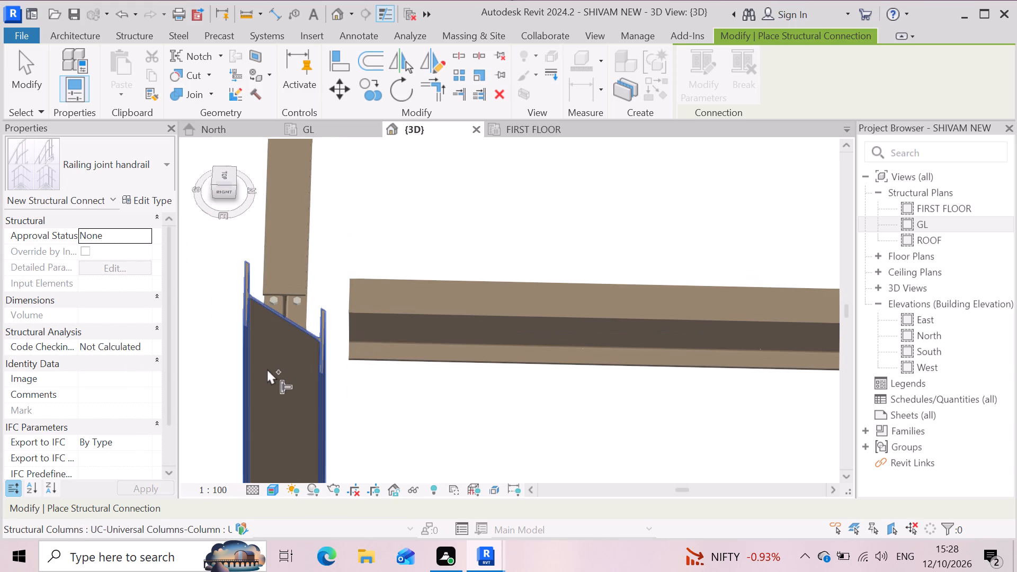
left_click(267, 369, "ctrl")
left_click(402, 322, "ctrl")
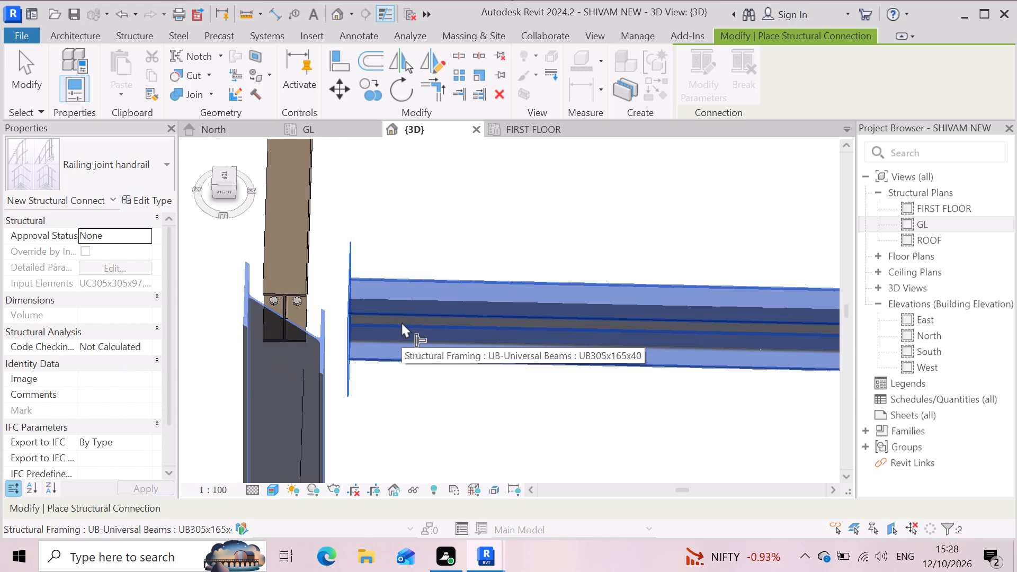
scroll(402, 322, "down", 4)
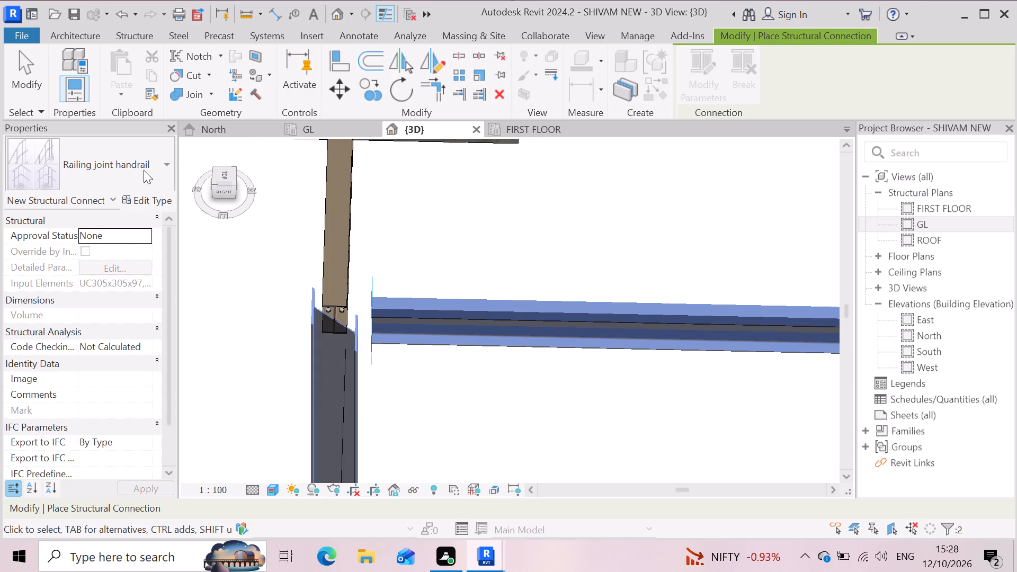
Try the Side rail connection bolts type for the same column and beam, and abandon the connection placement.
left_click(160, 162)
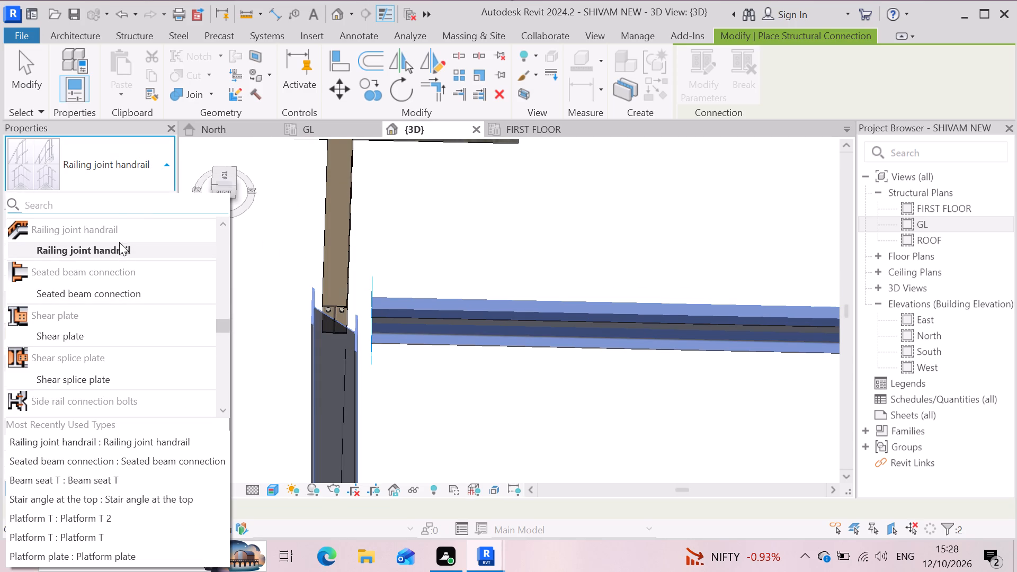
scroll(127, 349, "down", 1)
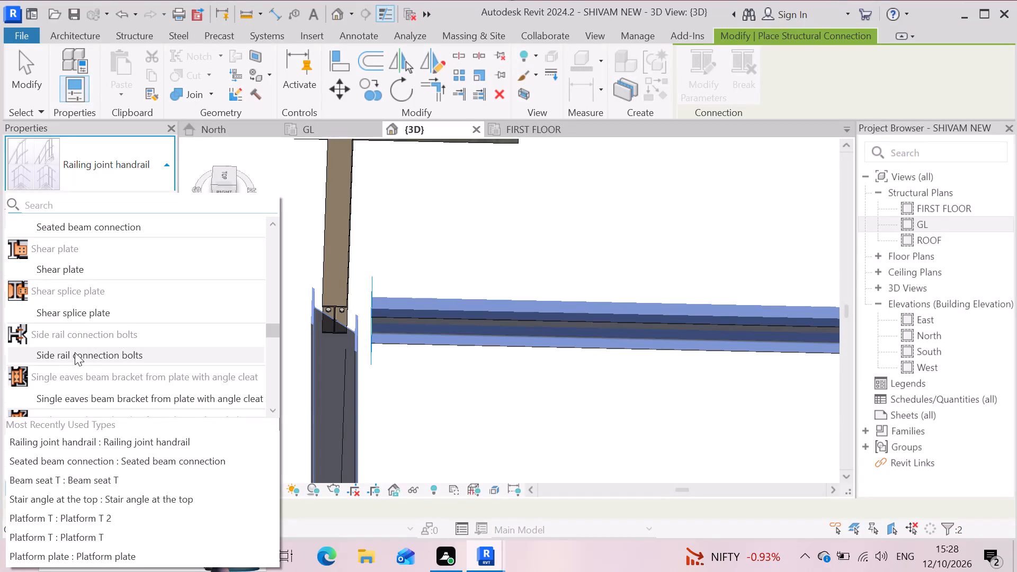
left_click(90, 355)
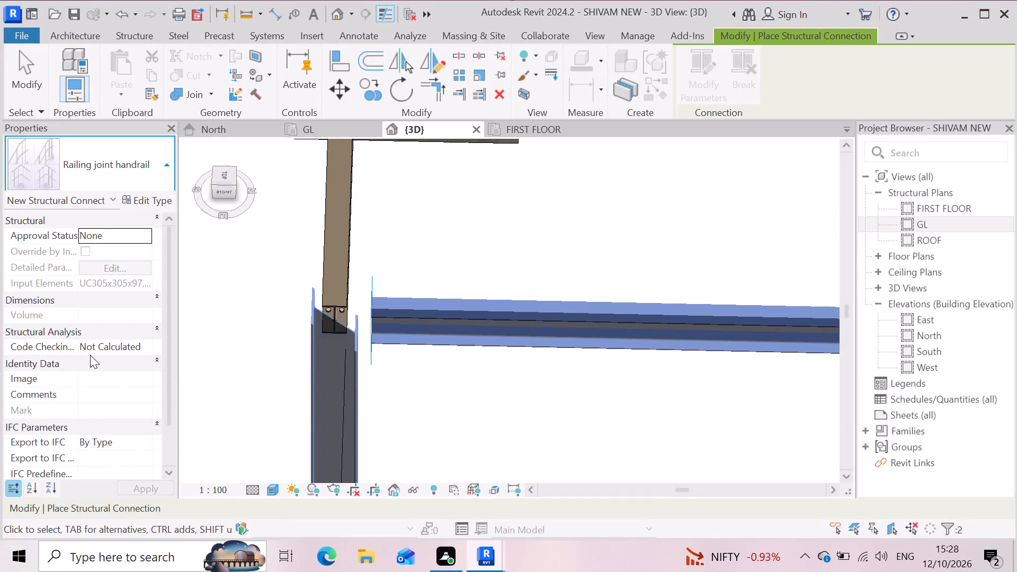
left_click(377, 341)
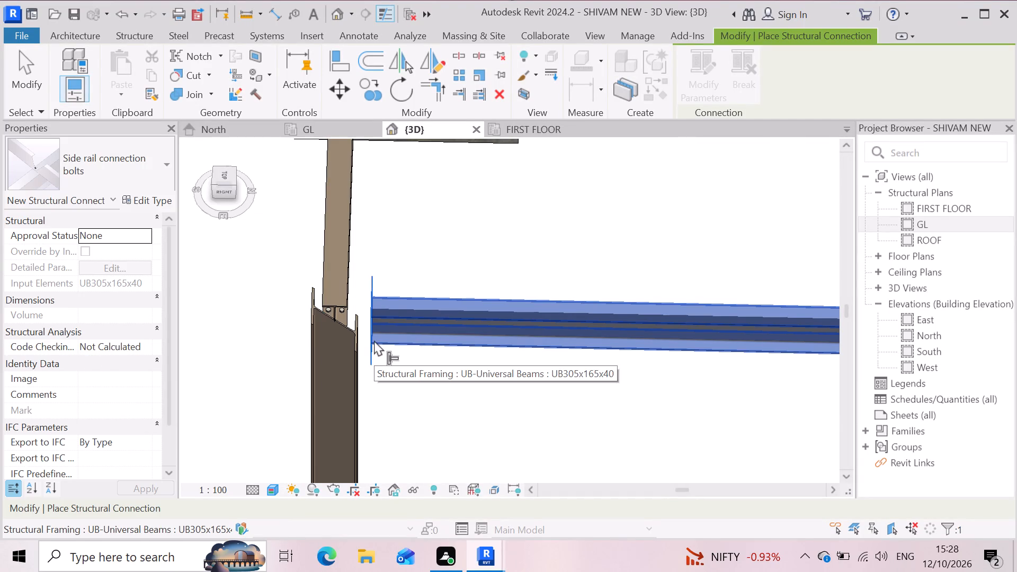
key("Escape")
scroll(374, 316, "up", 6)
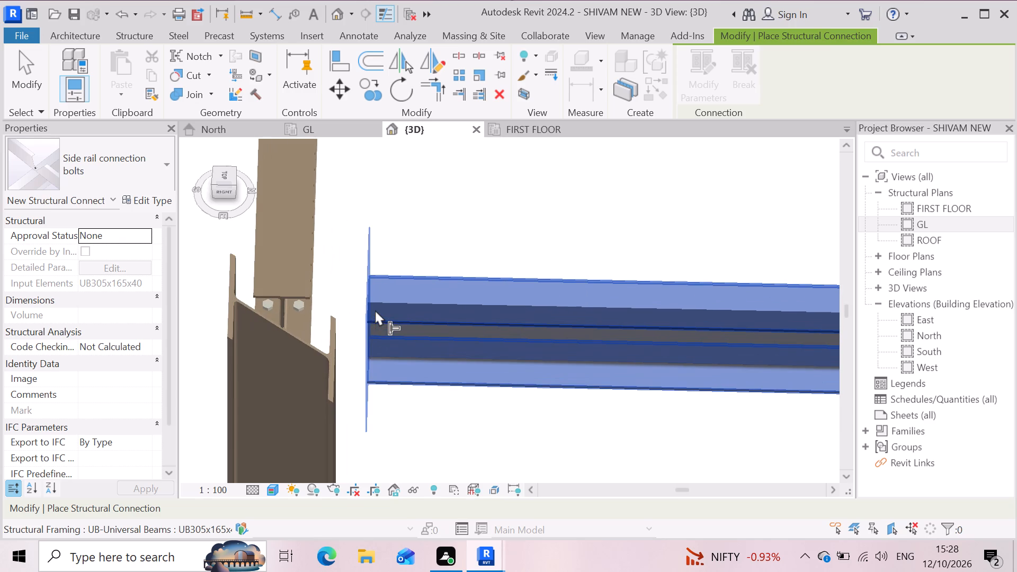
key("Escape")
Select the UB305x165x40 edge beam and examine its end at the corner column and its run across the frame.
scroll(369, 367, "up", 2)
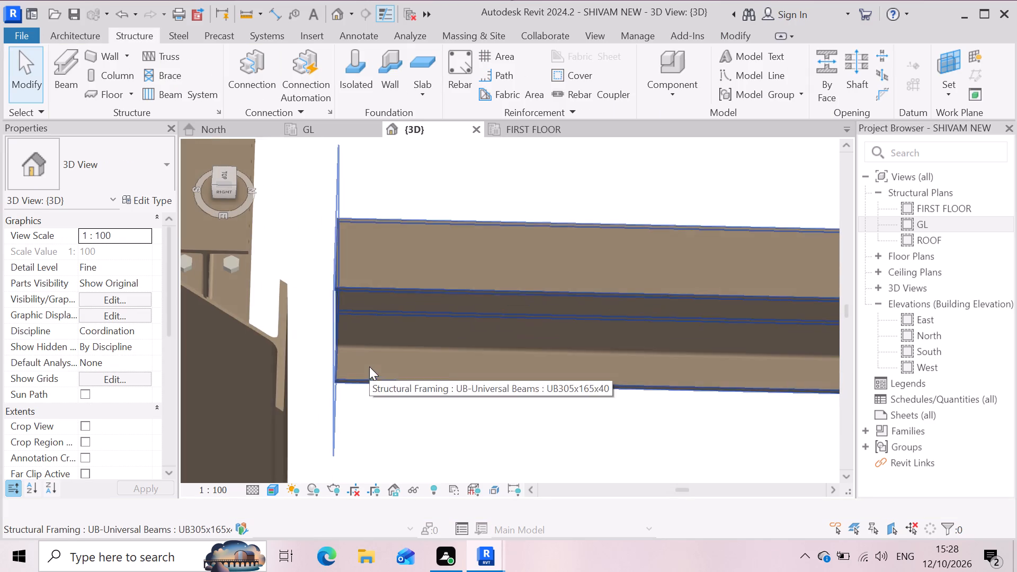
scroll(270, 355, "up", 3)
left_click(292, 325)
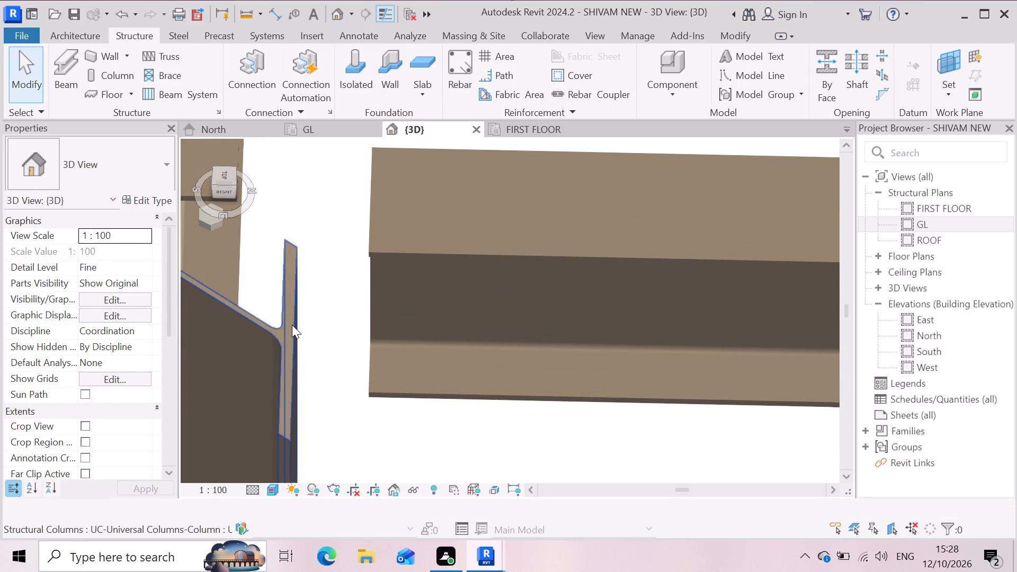
left_click(369, 348)
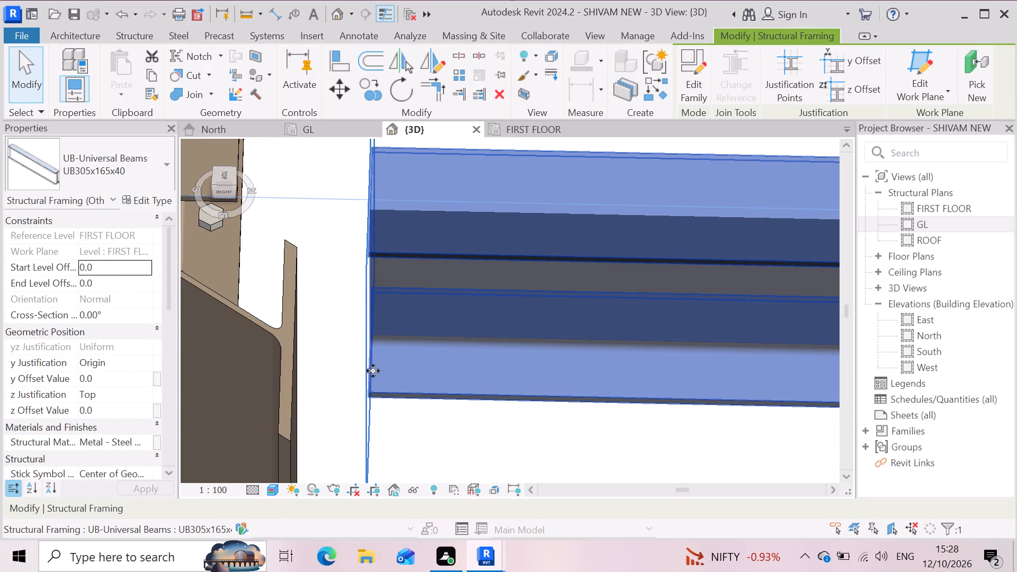
scroll(372, 387, "down", 7)
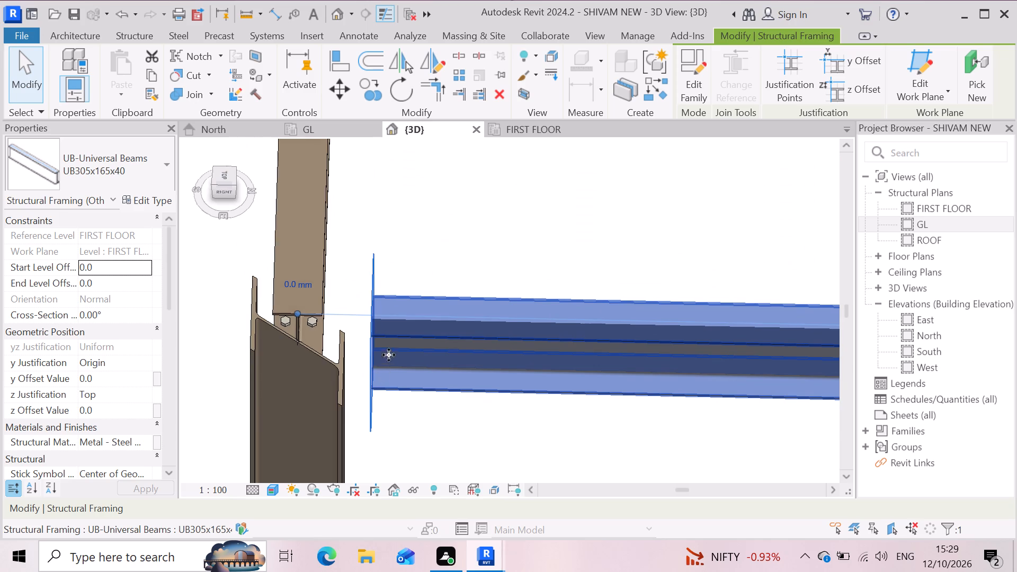
scroll(385, 330, "up", 3)
scroll(315, 370, "down", 3)
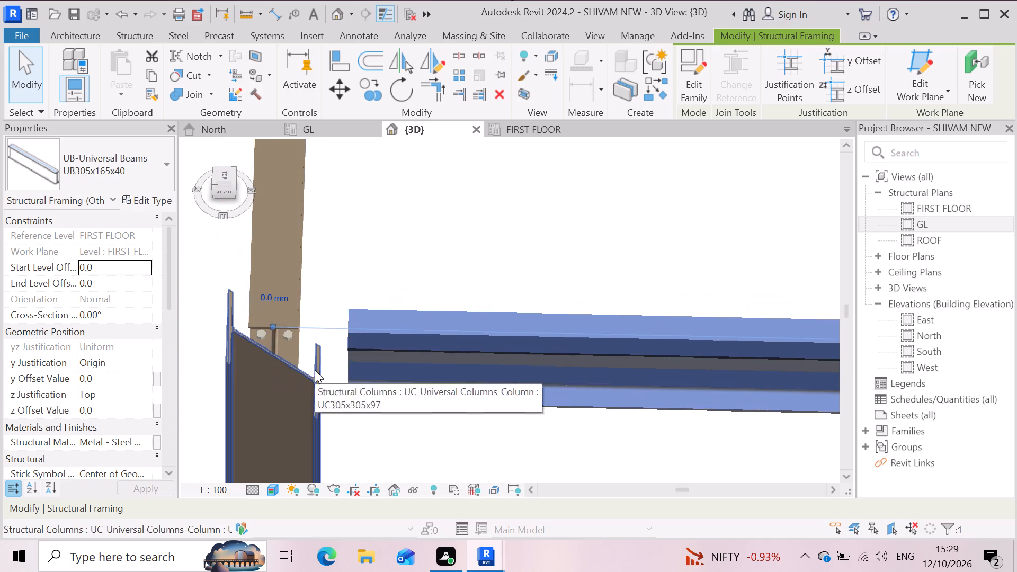
scroll(315, 370, "down", 15)
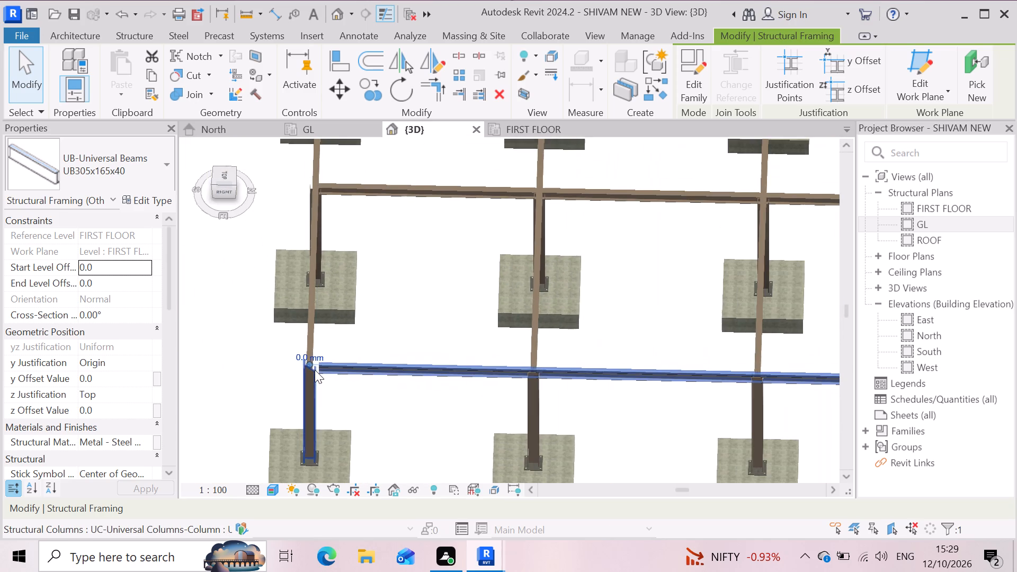
scroll(315, 370, "down", 6)
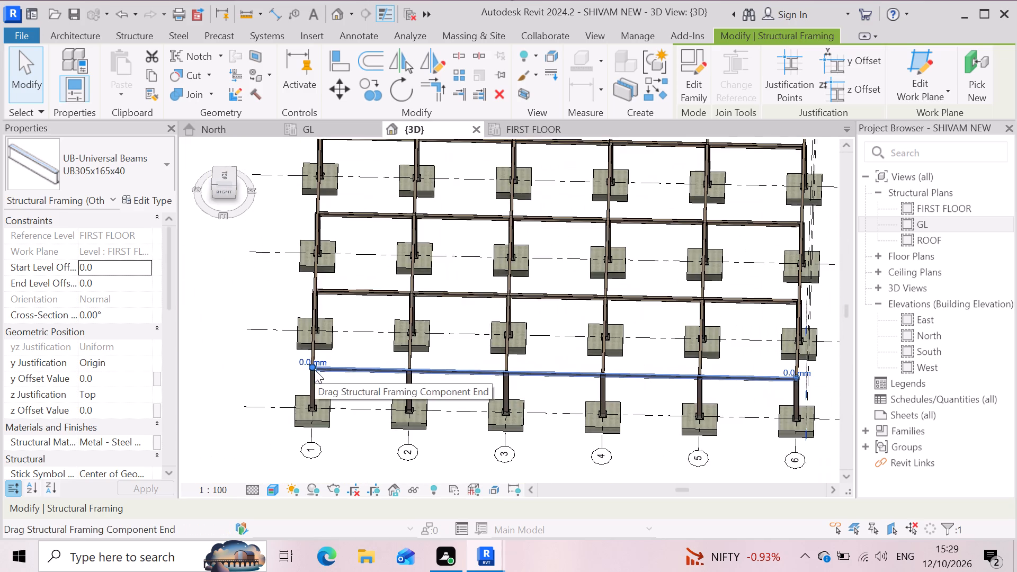
Examine the gap between the UB305x165x40 edge beam and the UC305x305x97 corner column from several 3D angles.
scroll(315, 370, "down", 3)
scroll(305, 380, "up", 8)
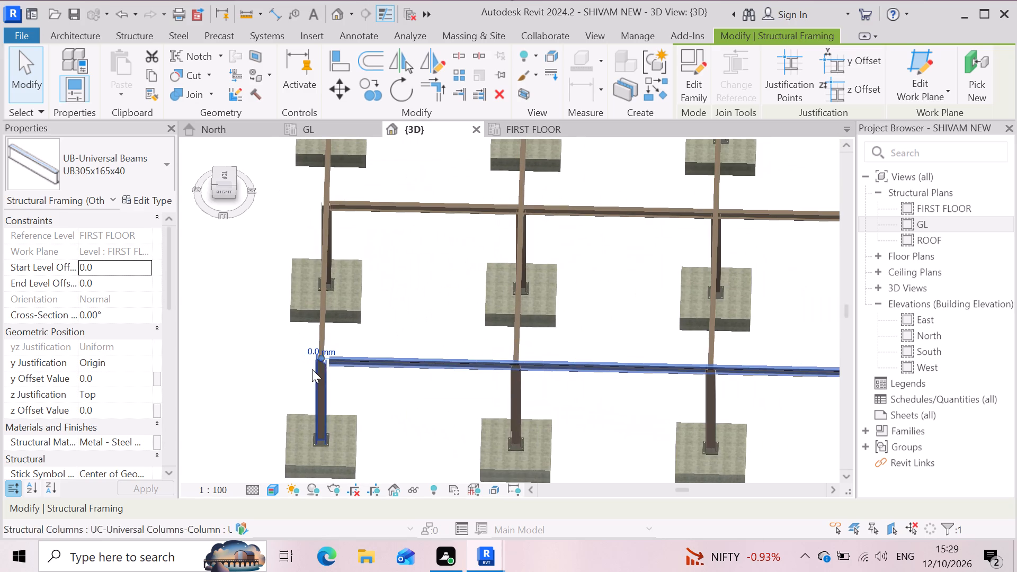
scroll(319, 364, "up", 7)
key("Escape")
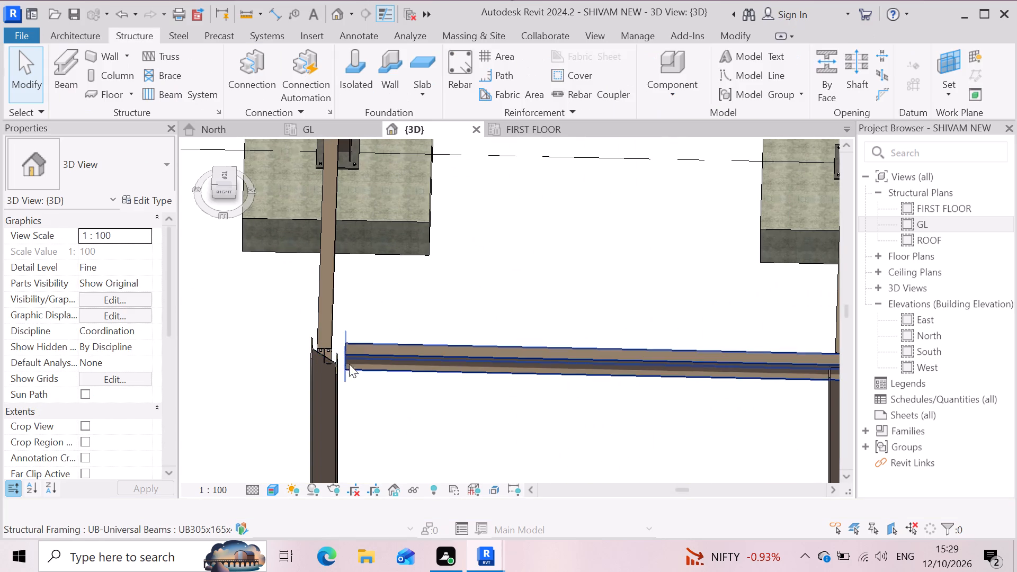
scroll(350, 373, "down", 3)
middle_click_drag(398, 404, 405, 407, "shift")
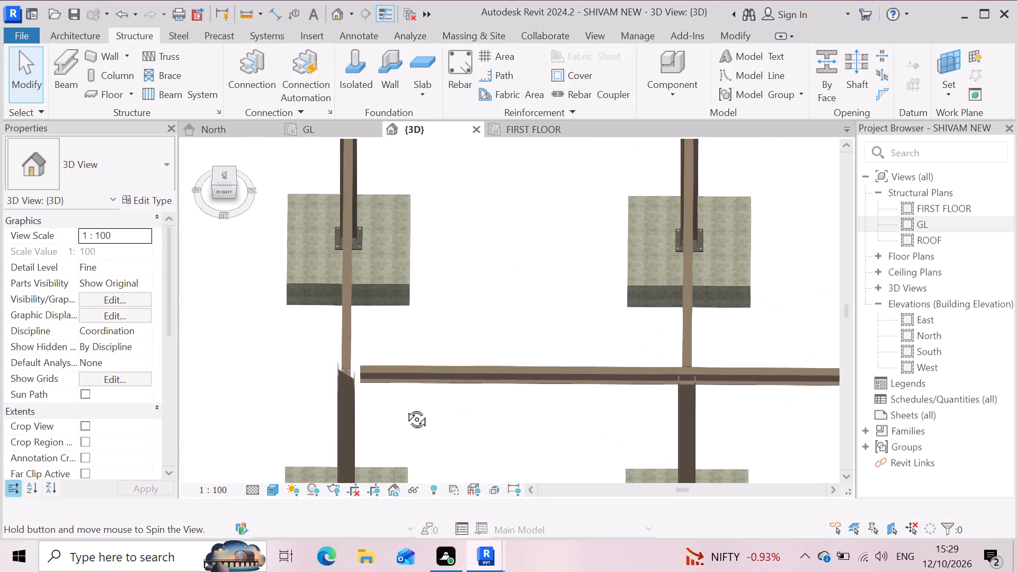
middle_click_drag(405, 407, 494, 302, "shift")
scroll(519, 359, "down", 6)
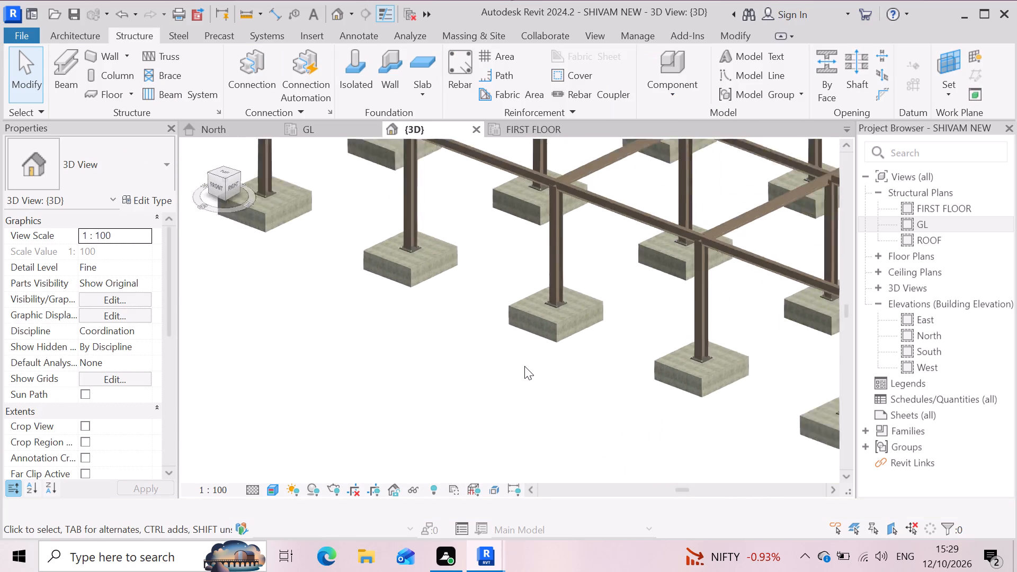
scroll(524, 366, "down", 5)
scroll(626, 319, "up", 4)
scroll(662, 368, "up", 3)
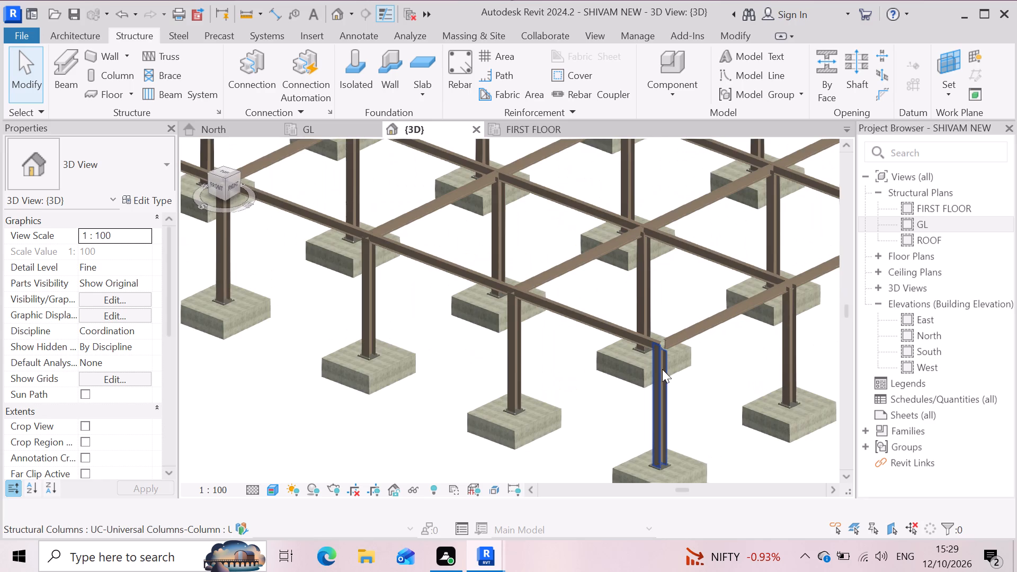
scroll(669, 364, "up", 9)
scroll(659, 321, "up", 6)
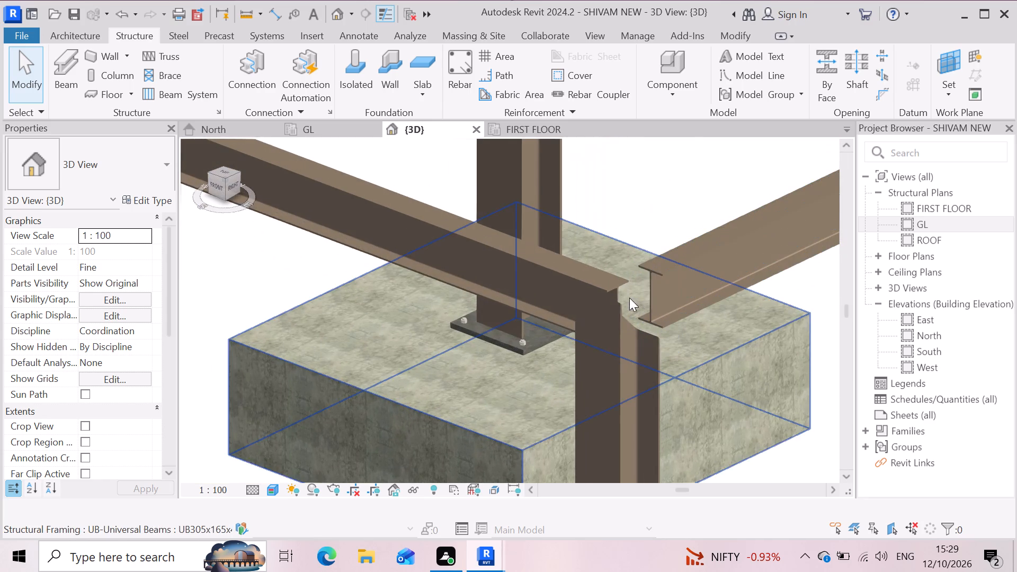
scroll(629, 298, "up", 4)
scroll(567, 309, "up", 4)
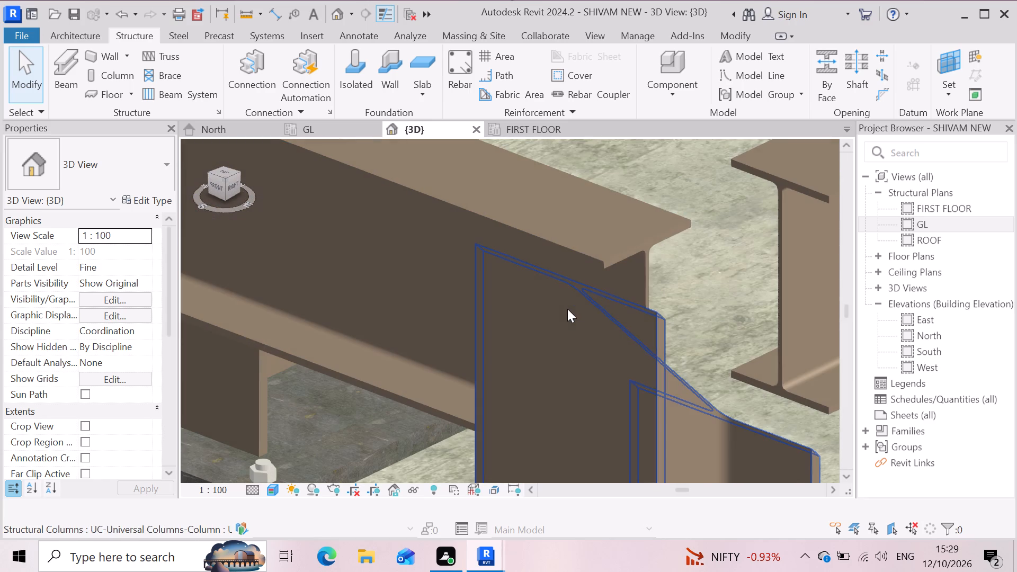
scroll(549, 299, "down", 6)
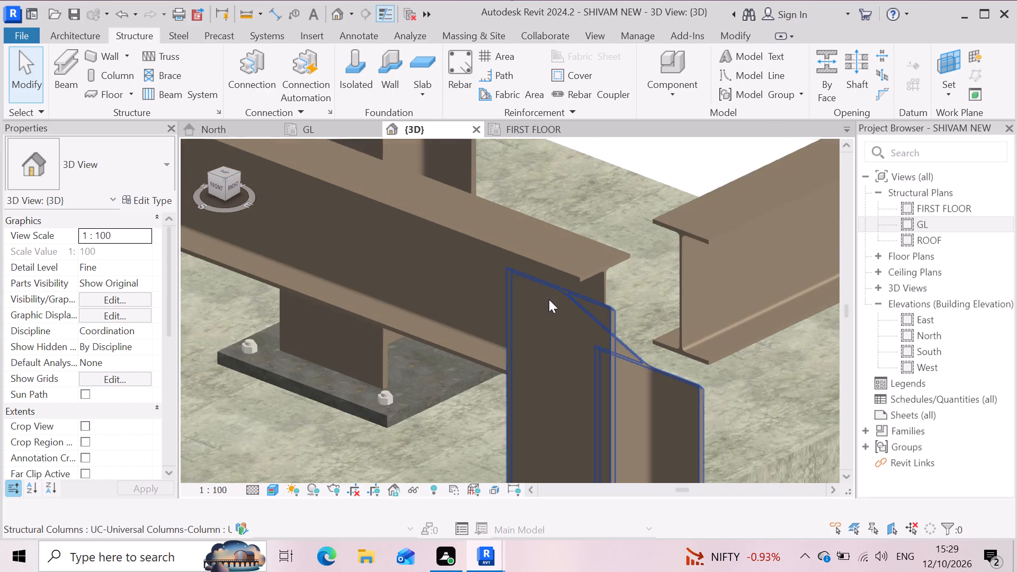
scroll(549, 299, "down", 4)
scroll(626, 328, "up", 3)
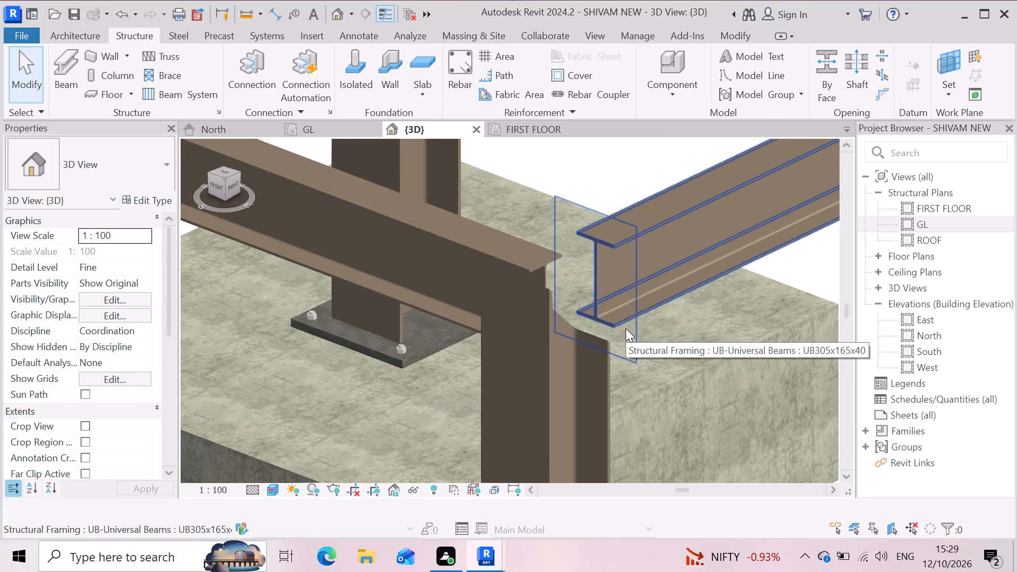
key("Escape")
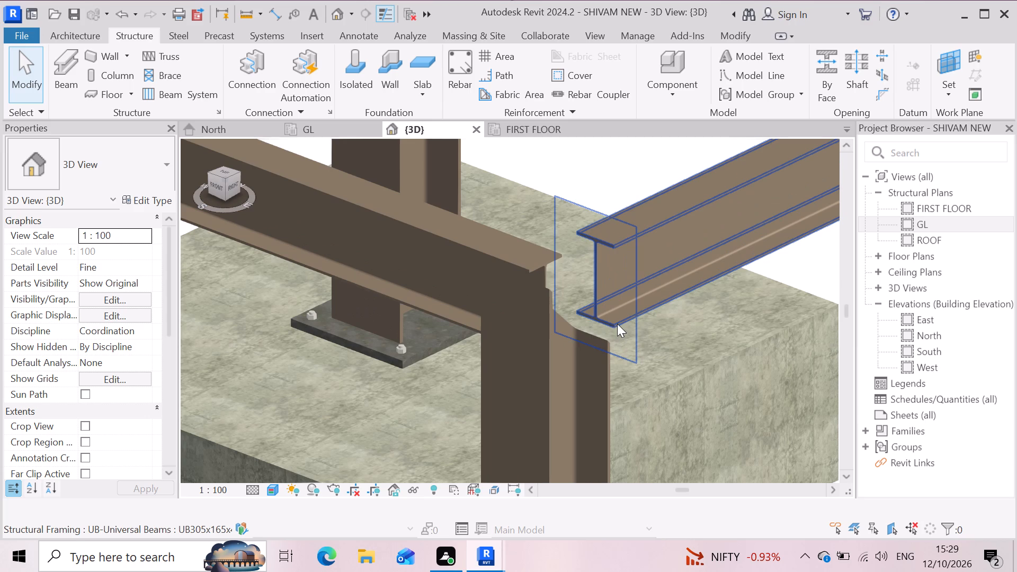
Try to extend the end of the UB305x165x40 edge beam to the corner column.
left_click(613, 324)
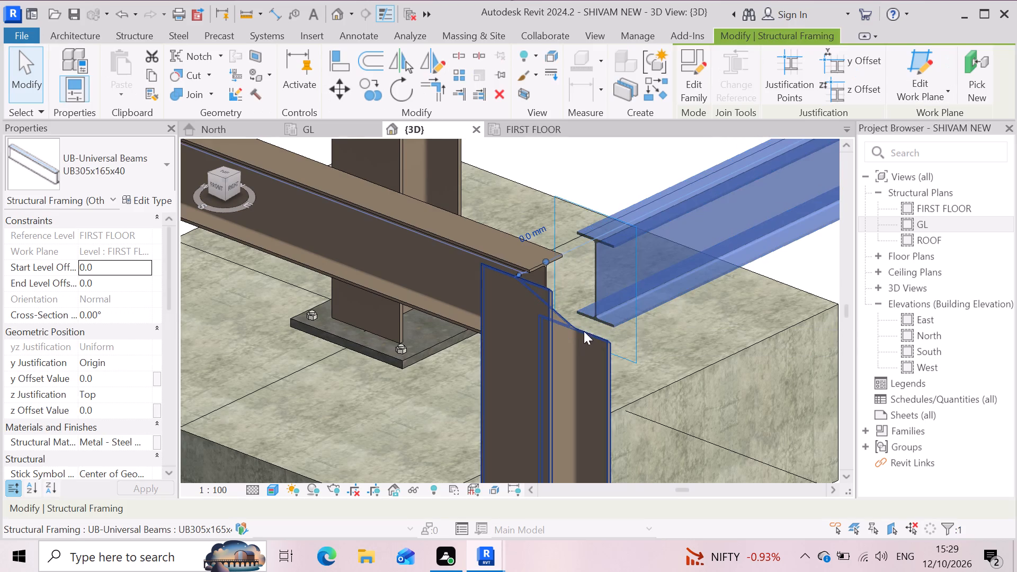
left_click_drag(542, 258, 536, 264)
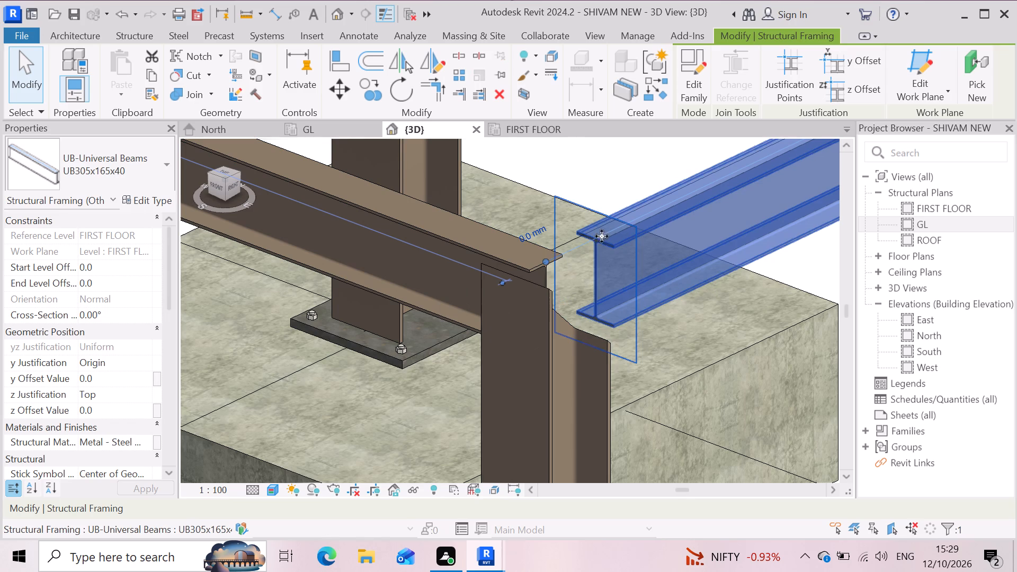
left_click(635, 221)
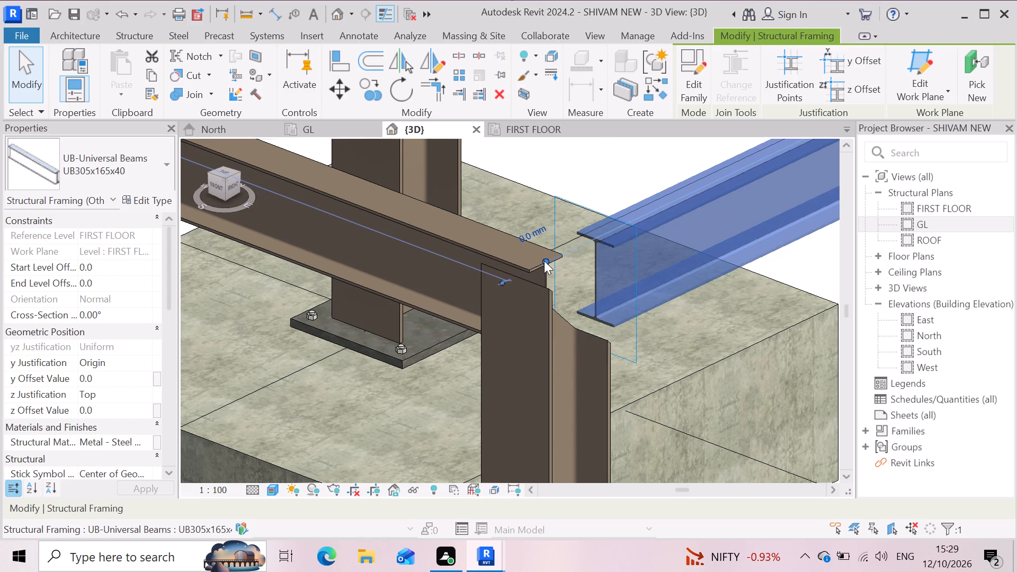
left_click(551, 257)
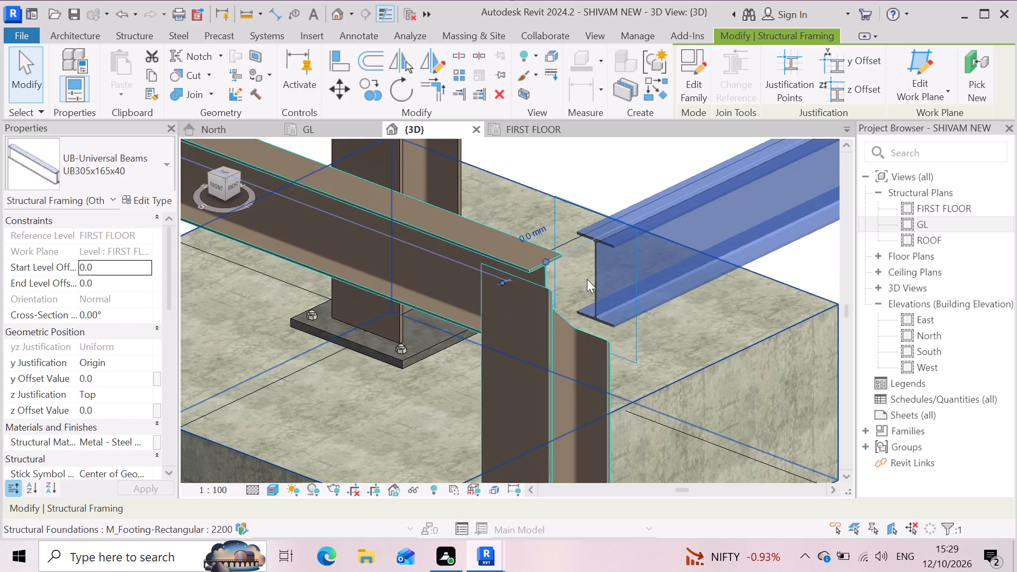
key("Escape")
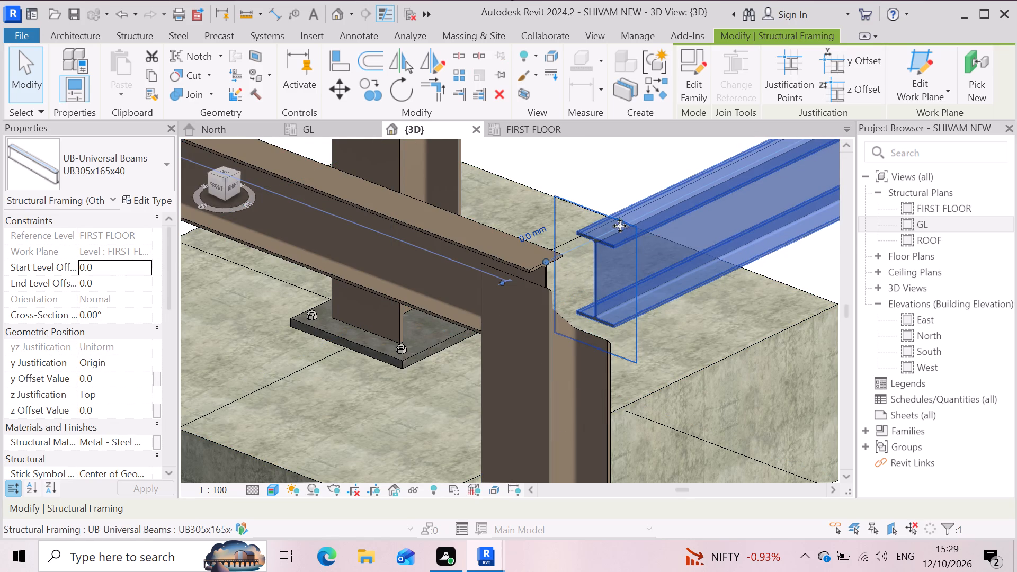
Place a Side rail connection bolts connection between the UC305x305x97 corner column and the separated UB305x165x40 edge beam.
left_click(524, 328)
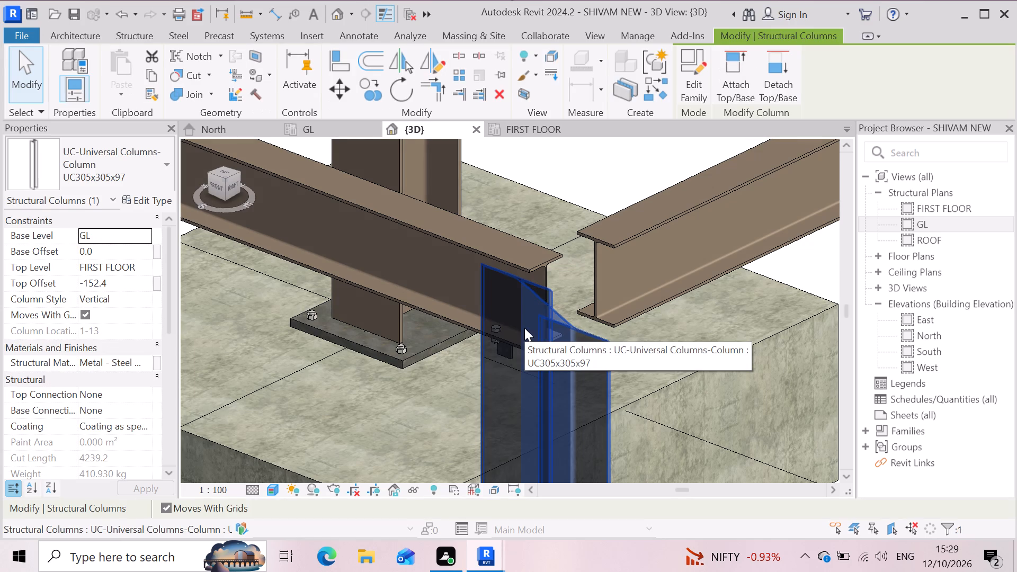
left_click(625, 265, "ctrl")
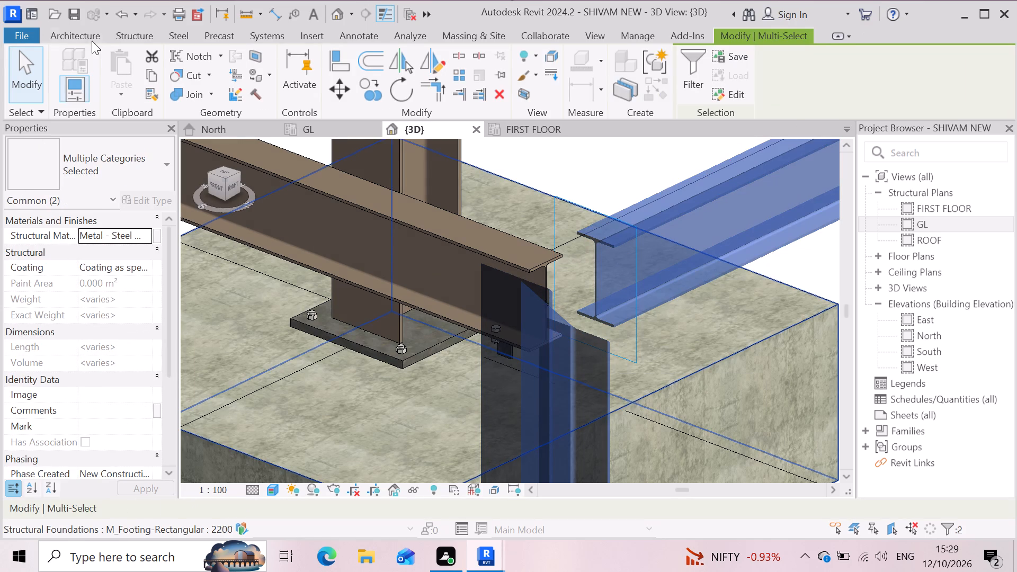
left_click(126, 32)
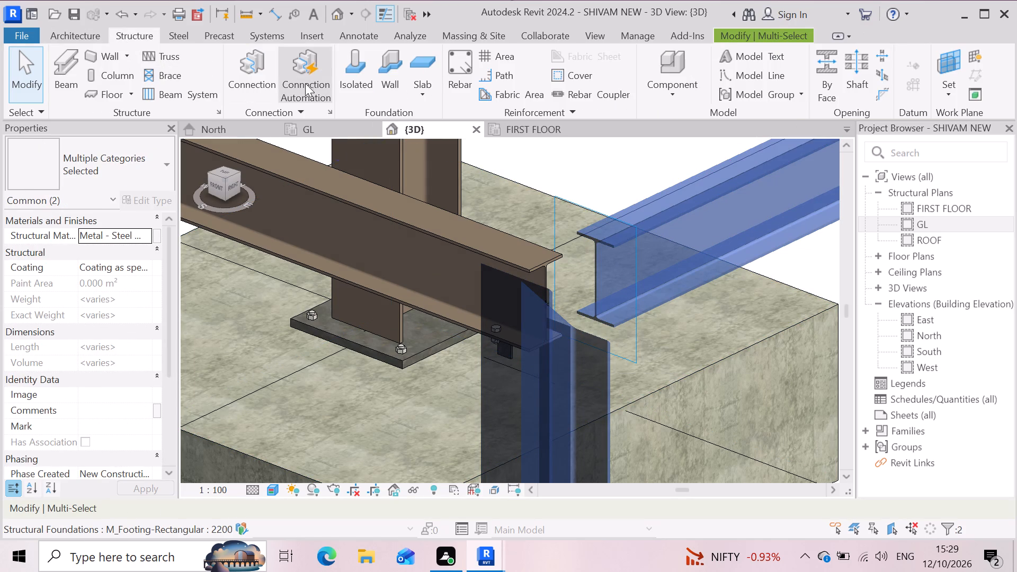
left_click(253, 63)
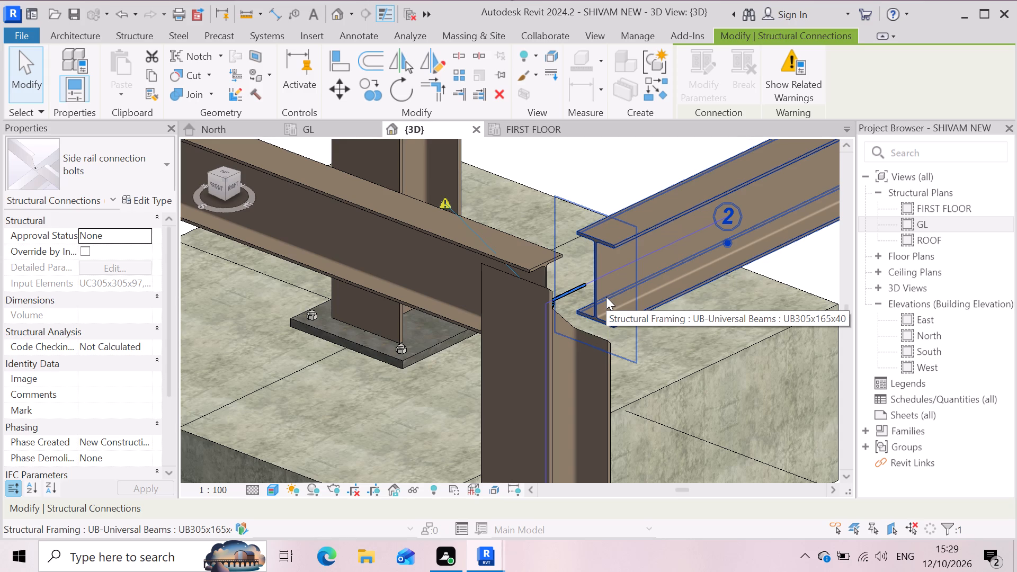
Set the 3D view to Fine detail level and switch its visual style to Wireframe.
left_click(252, 489)
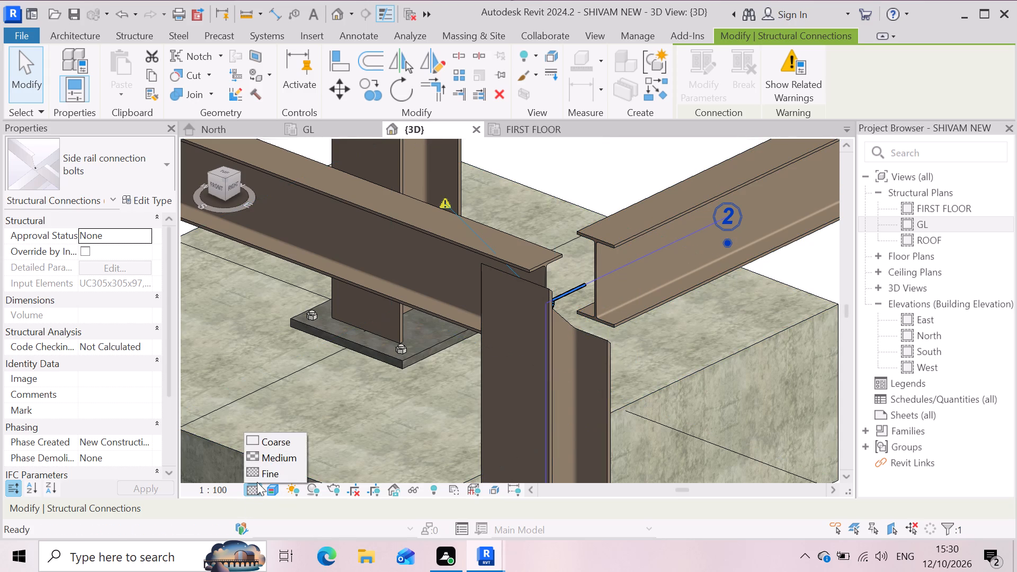
left_click(266, 472)
left_click(272, 485)
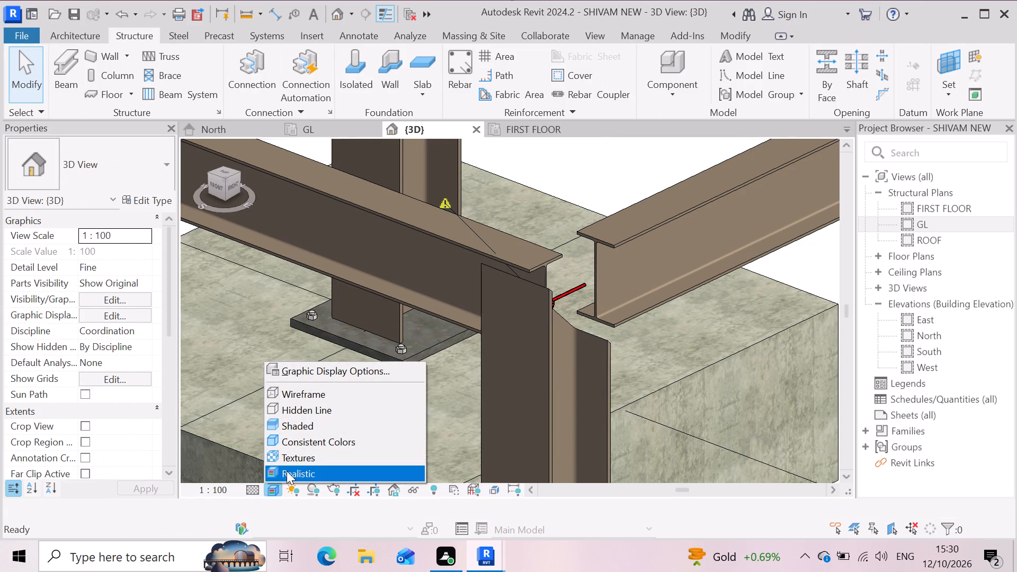
left_click(291, 468)
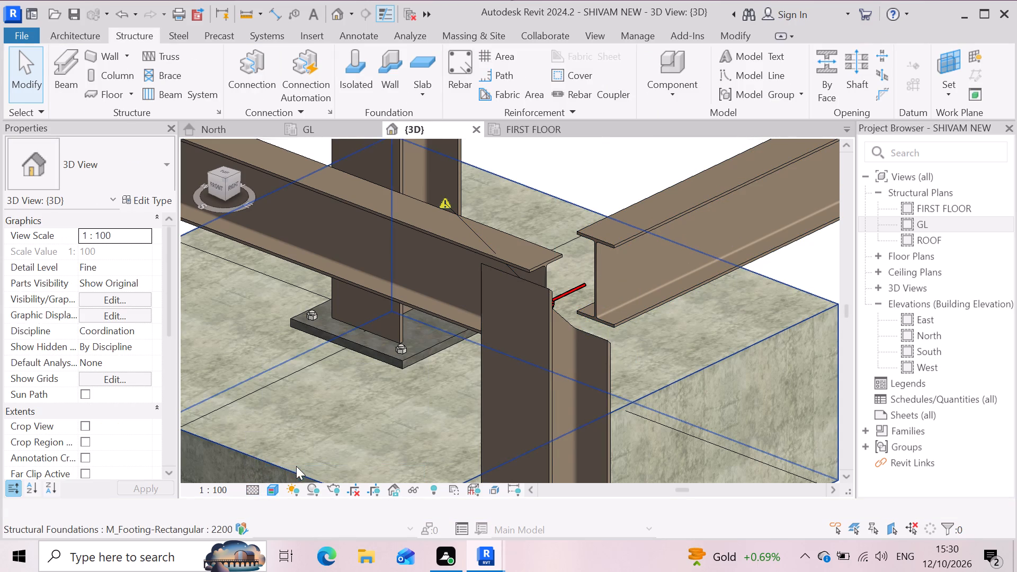
scroll(626, 256, "up", 6)
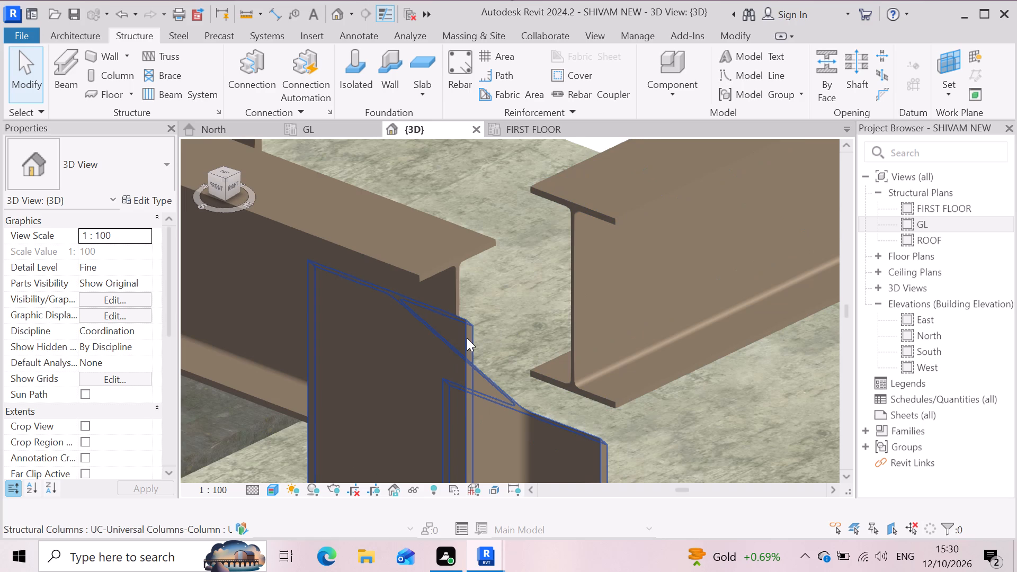
left_click(264, 486)
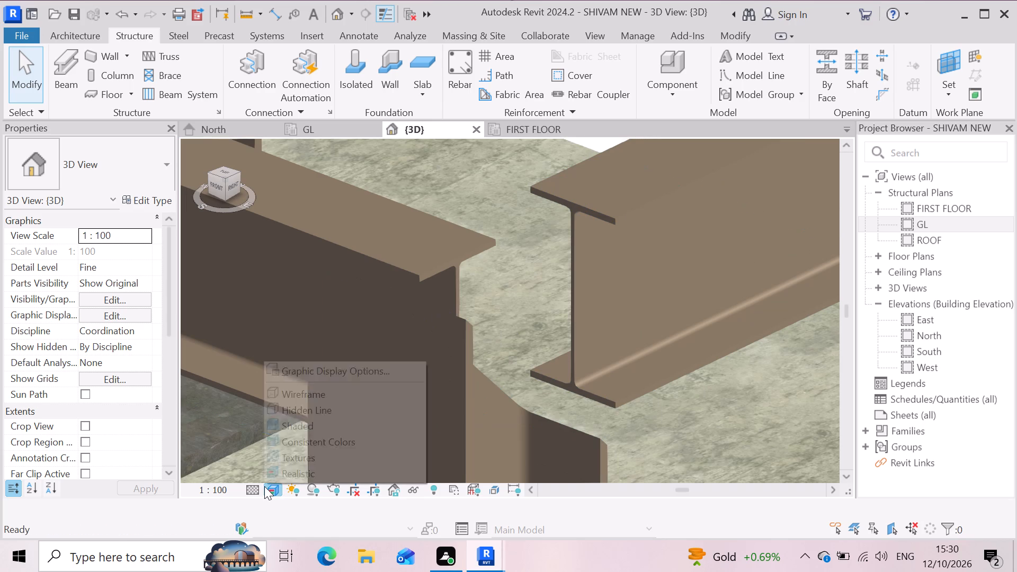
left_click(314, 395)
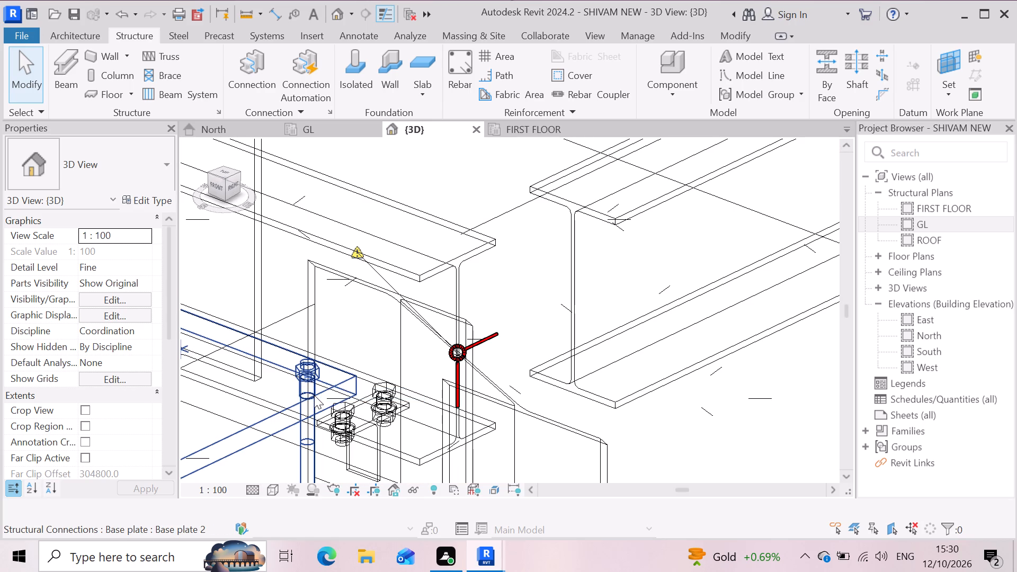
Examine the connections at the corner column in wireframe, selecting the Beam seat T under the adjoining beam.
scroll(317, 394, "down", 7)
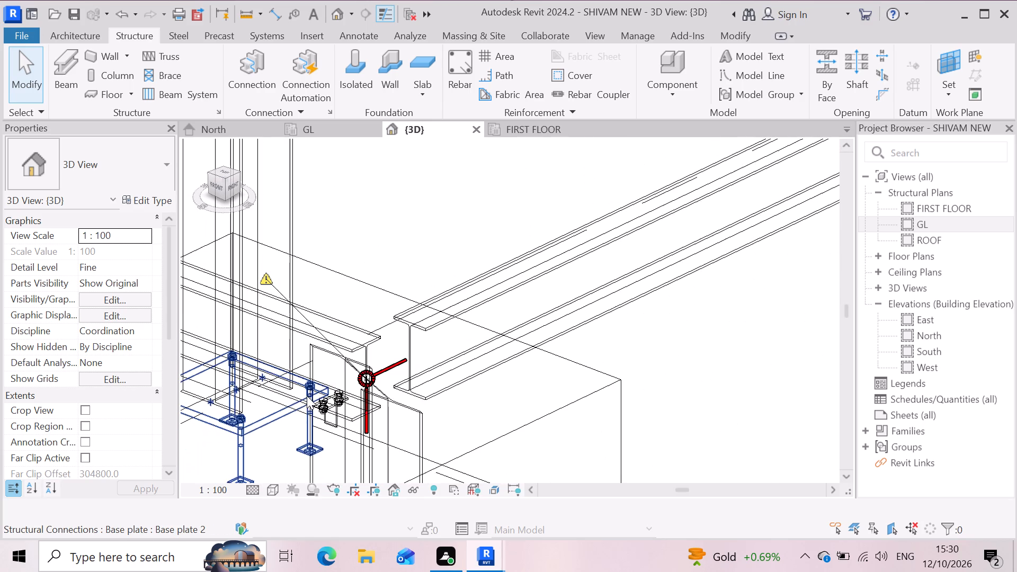
scroll(505, 397, "down", 3)
scroll(398, 419, "up", 2)
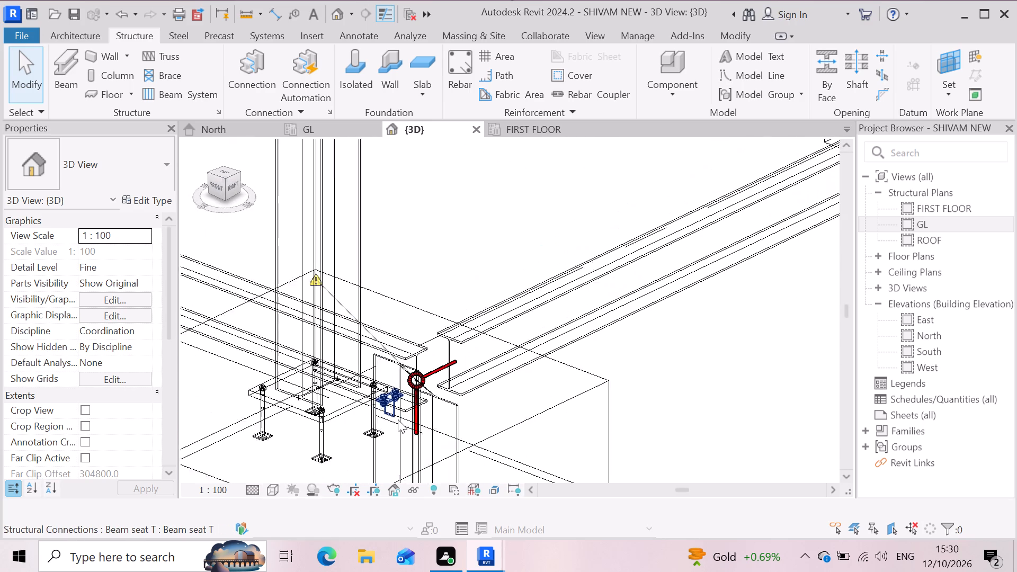
scroll(398, 419, "up", 10)
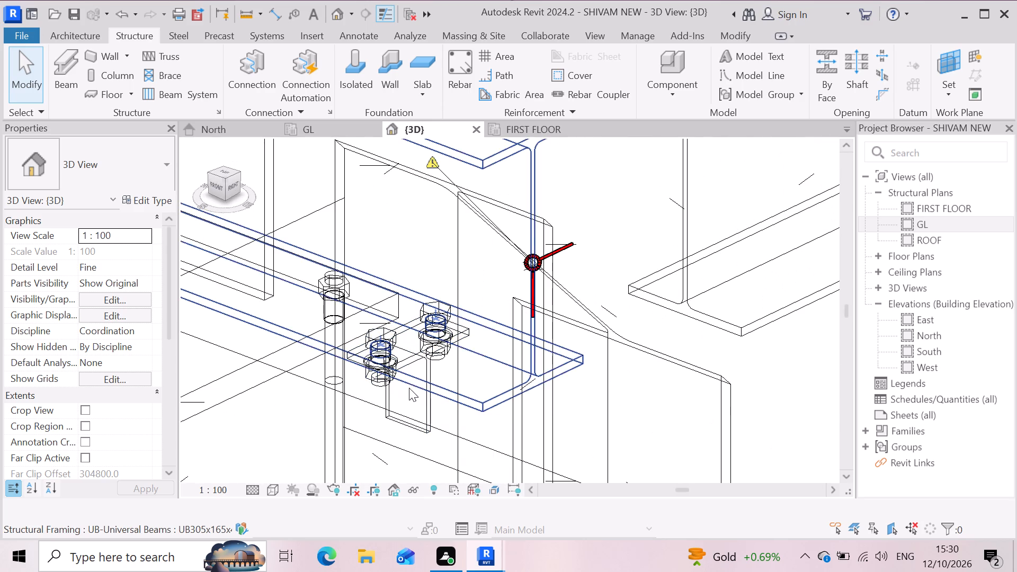
scroll(415, 378, "up", 4)
left_click(443, 348)
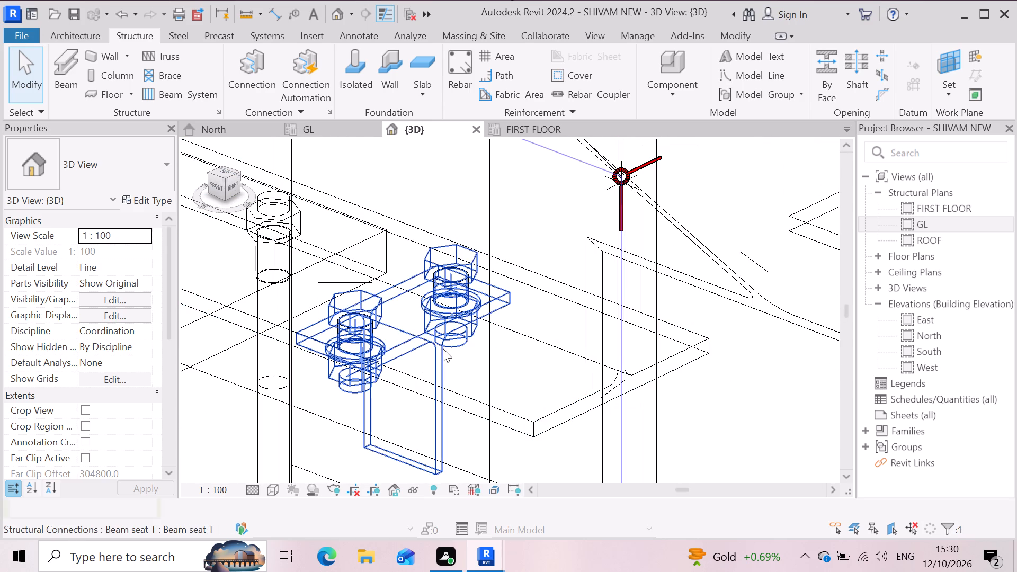
scroll(513, 364, "down", 8)
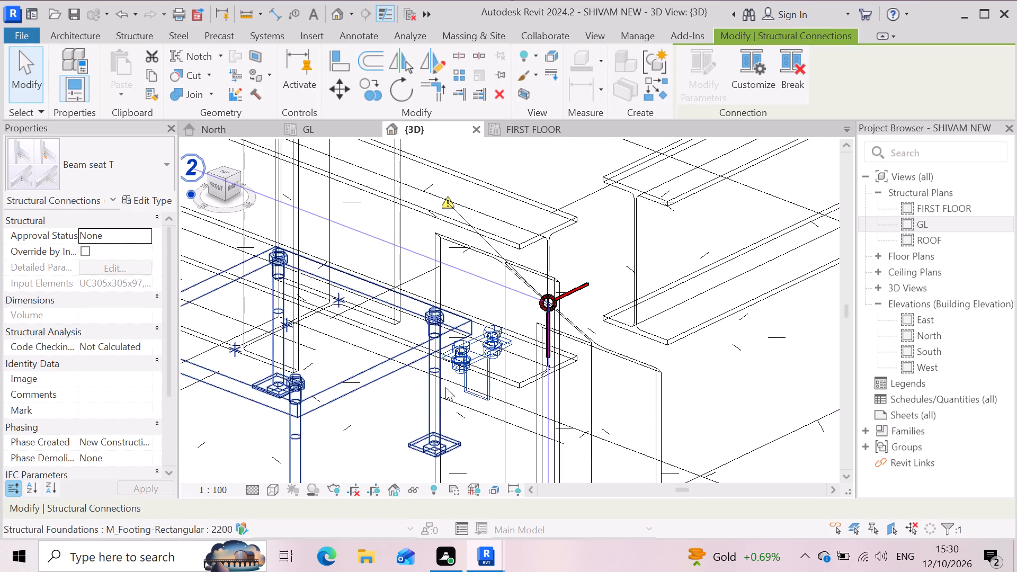
Delete the Side rail connection bolts connection at the top of the corner column.
scroll(442, 380, "up", 3)
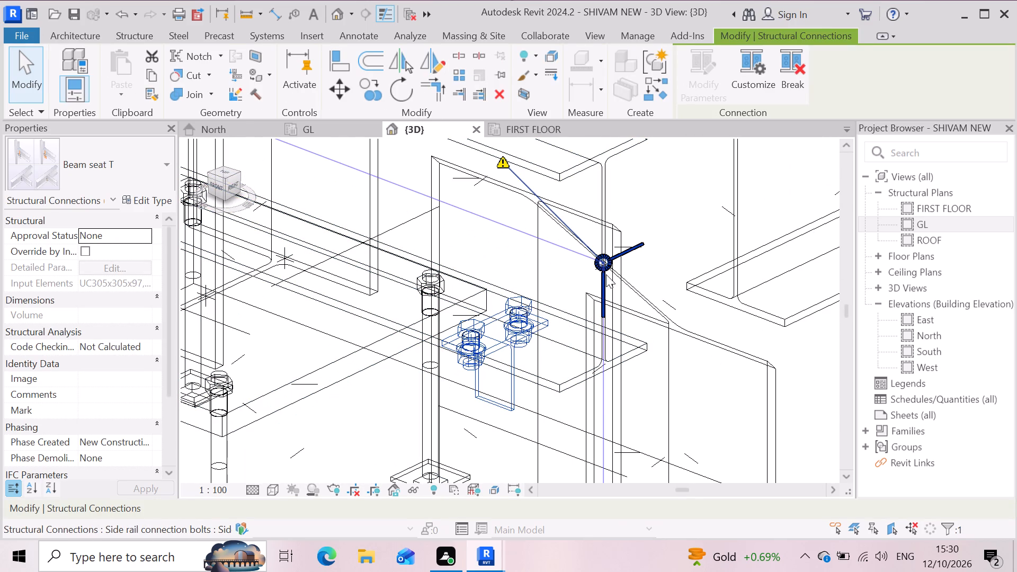
left_click(606, 274)
key("Delete")
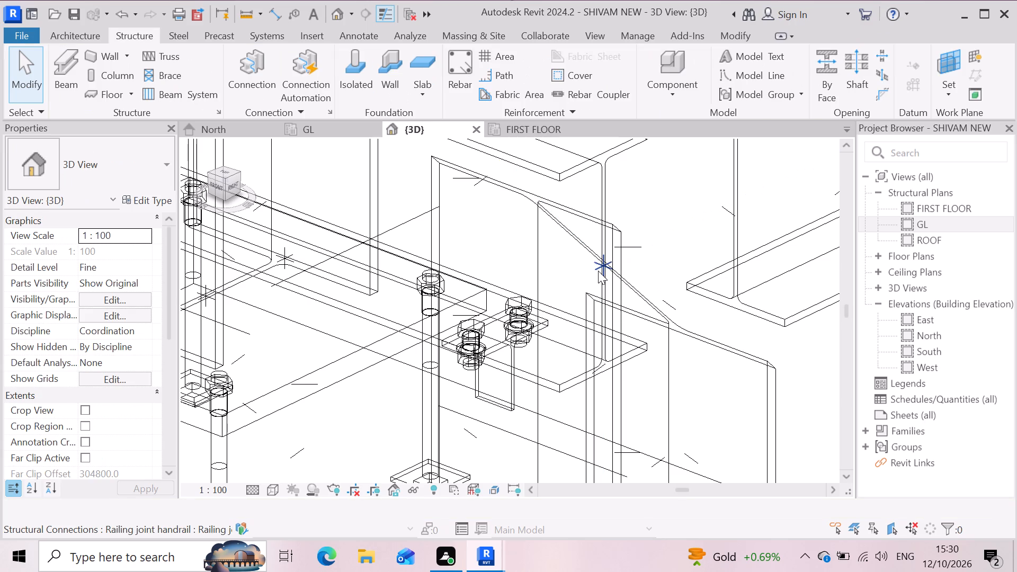
Connect the UC305x305x97 corner column to the separated UB305x165x40 edge beam with a Railing joint handrail connection.
scroll(684, 318, "down", 3)
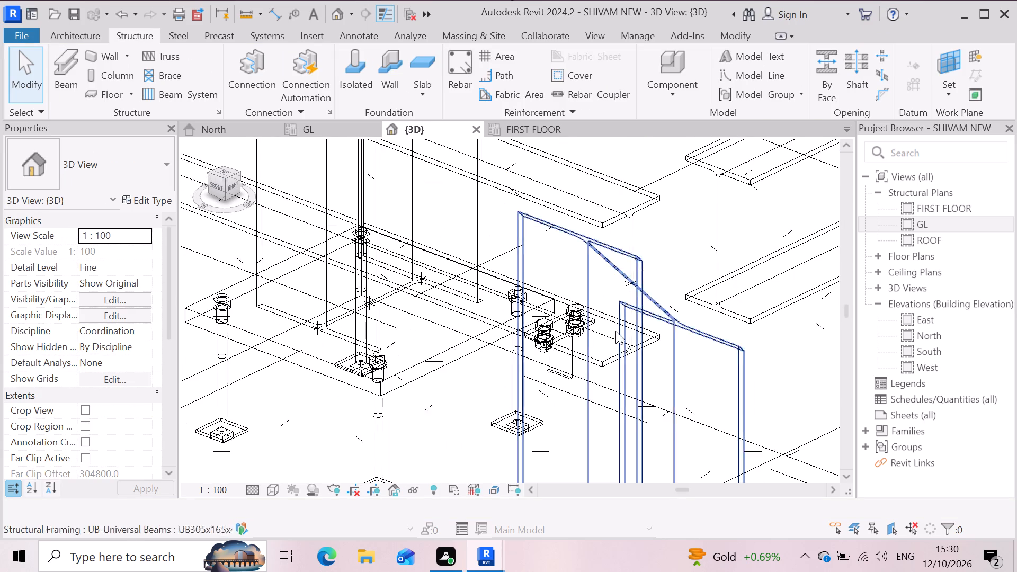
scroll(615, 331, "down", 2)
scroll(677, 390, "up", 3)
left_click(518, 308)
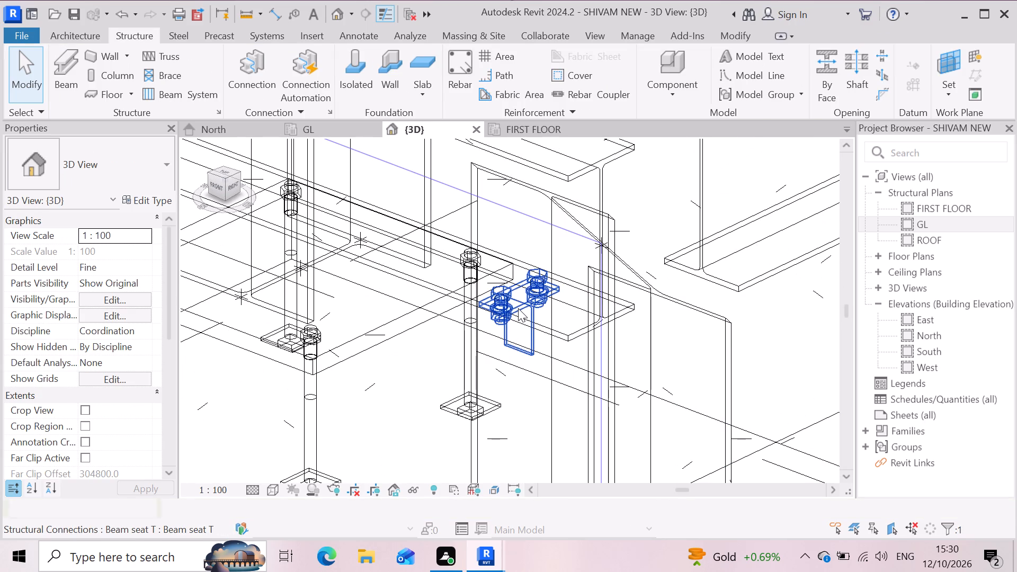
left_click(604, 333)
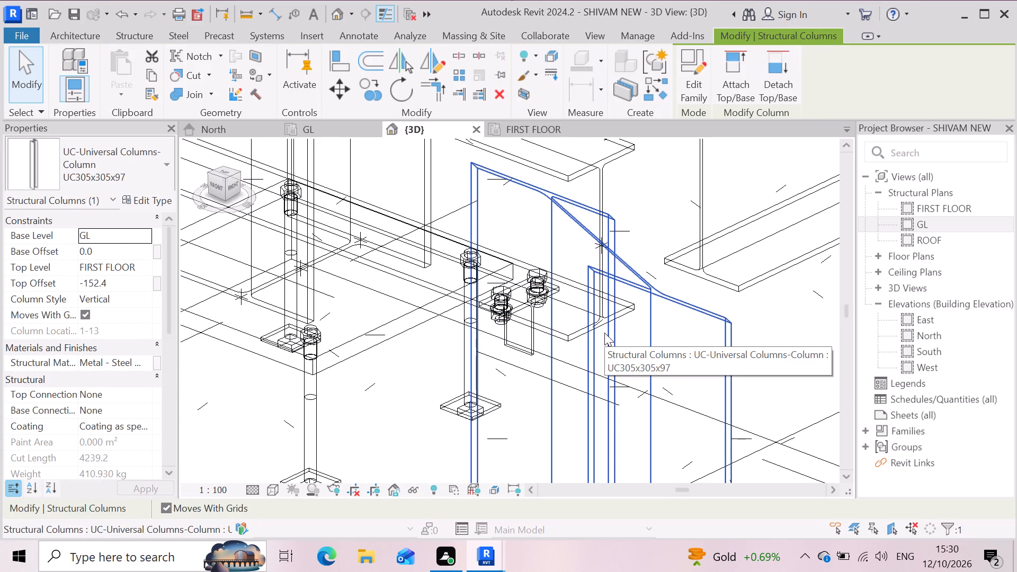
scroll(583, 351, "down", 4)
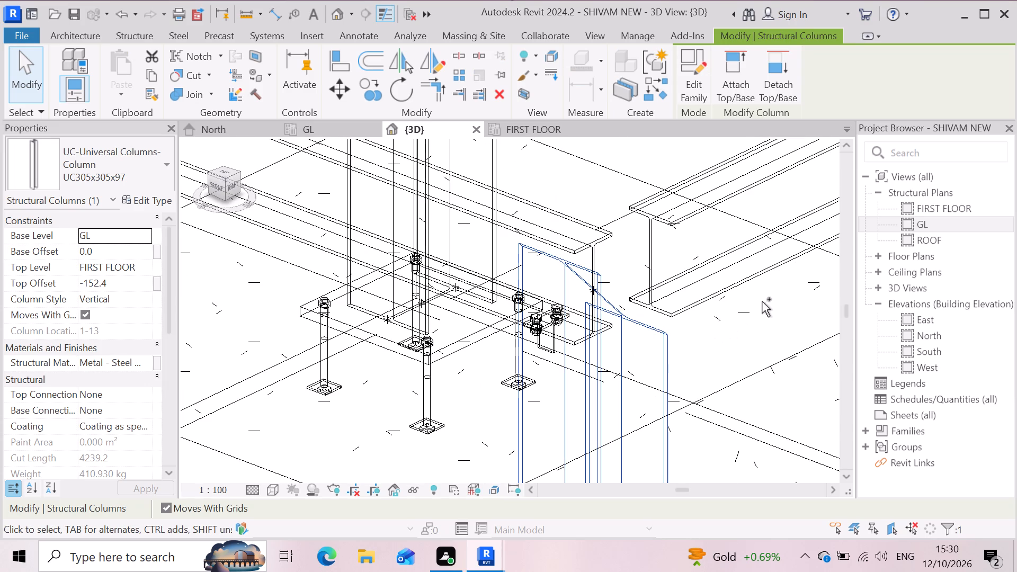
left_click(735, 288, "ctrl")
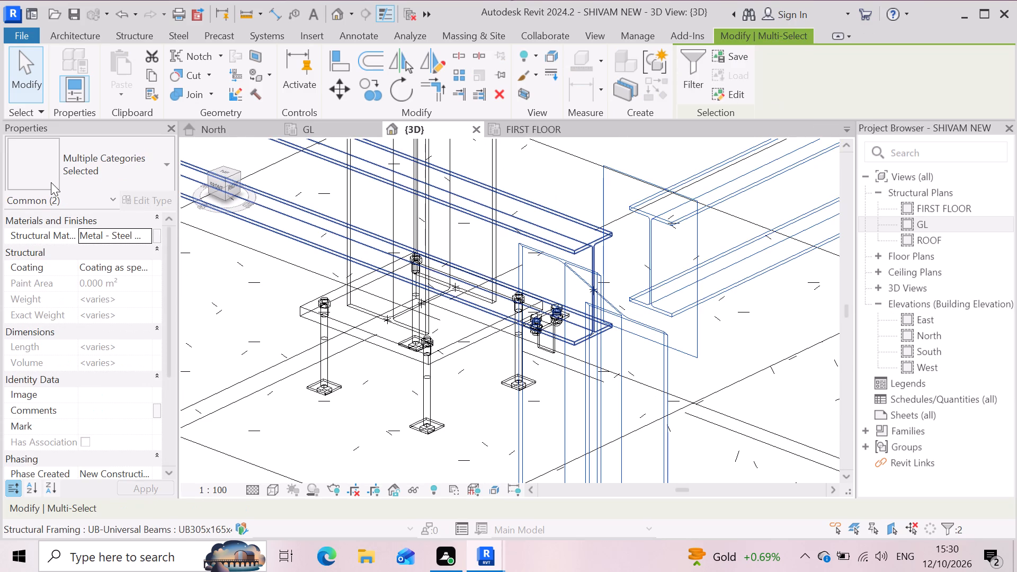
left_click(127, 31)
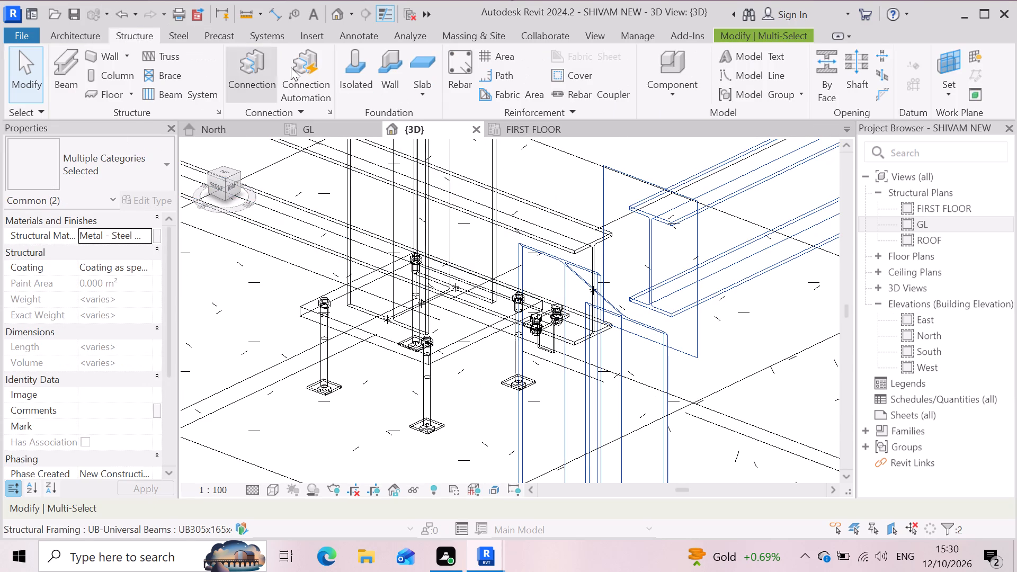
left_click(262, 68)
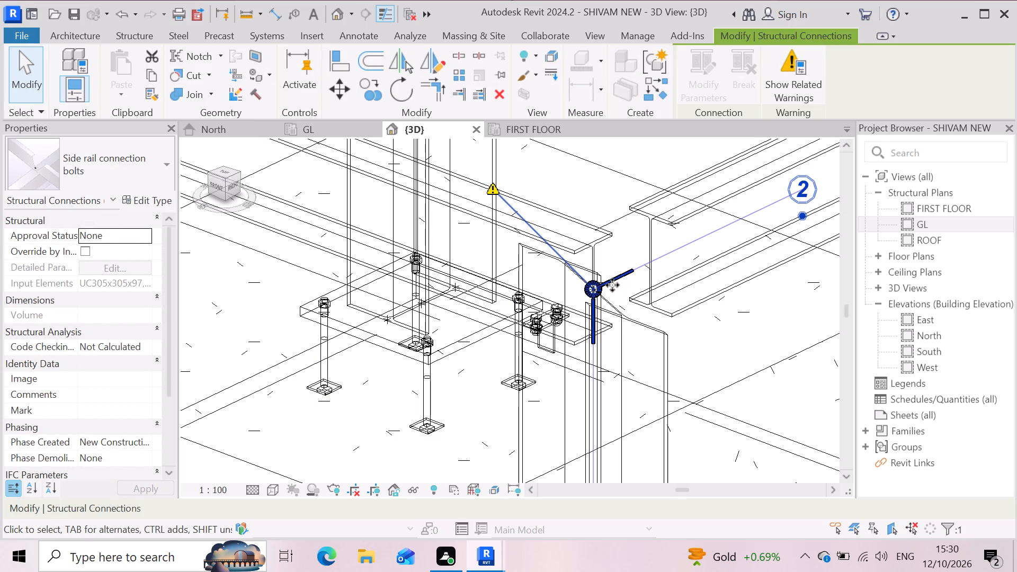
left_click(174, 163)
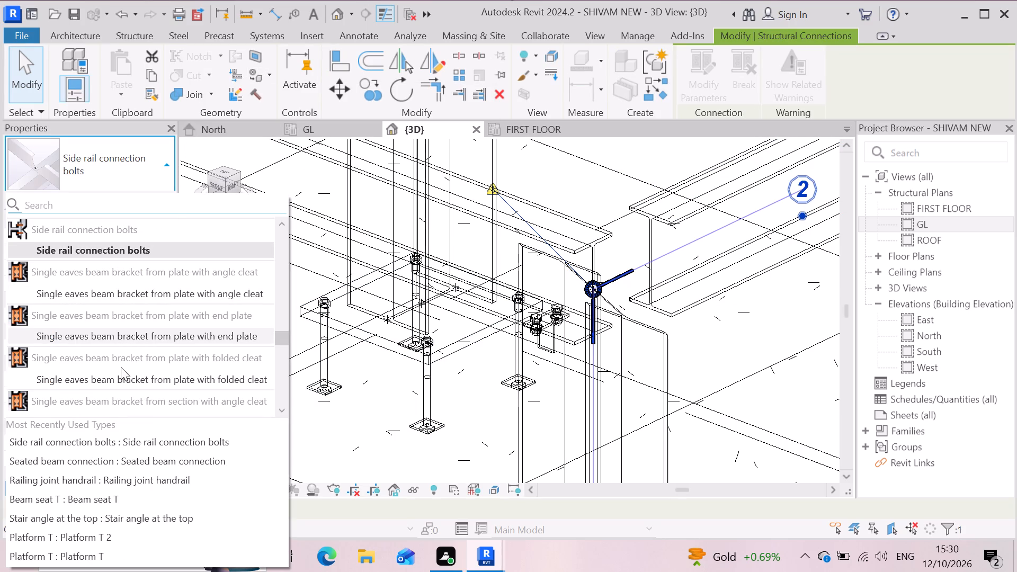
scroll(139, 356, "down", 3)
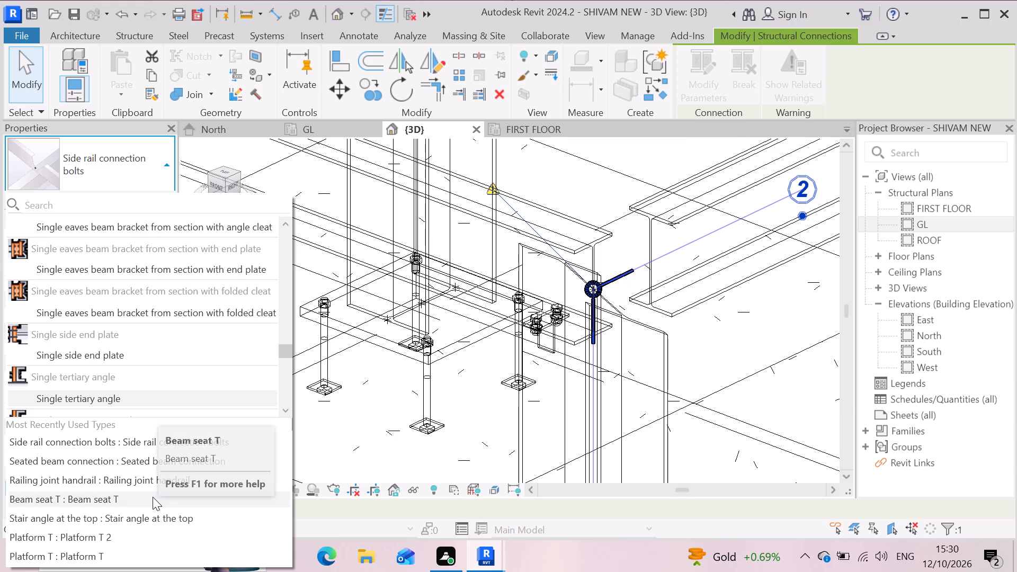
left_click(140, 478)
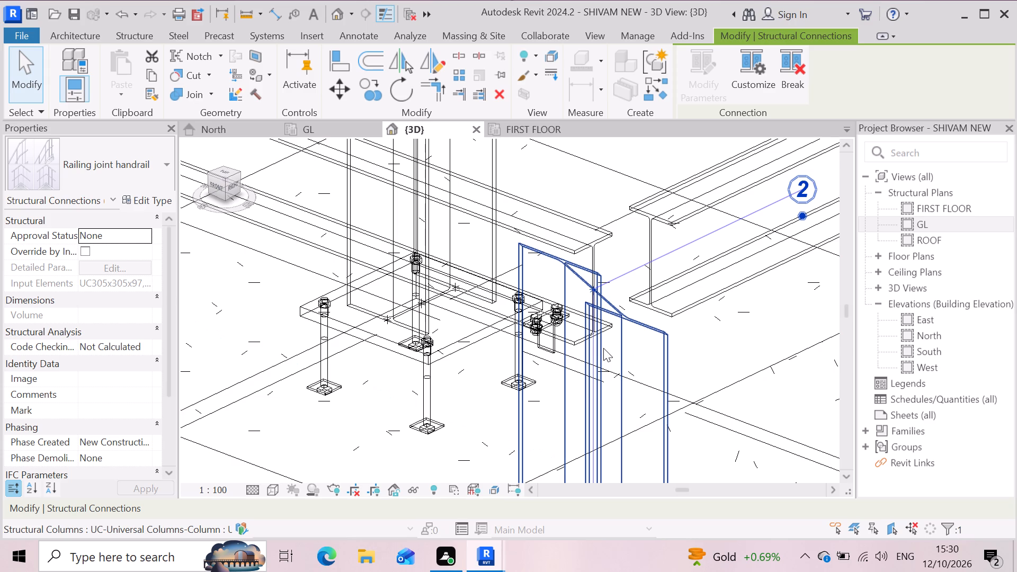
key("Escape")
Keep the 3D view at Fine detail level and switch its visual style to Realistic.
scroll(583, 386, "down", 3)
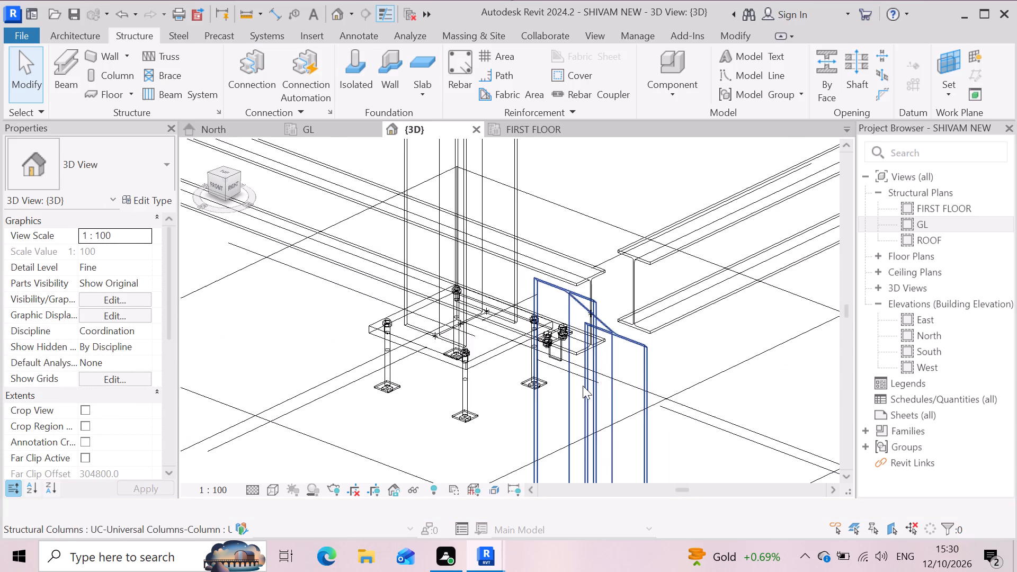
scroll(583, 386, "down", 2)
left_click(252, 494)
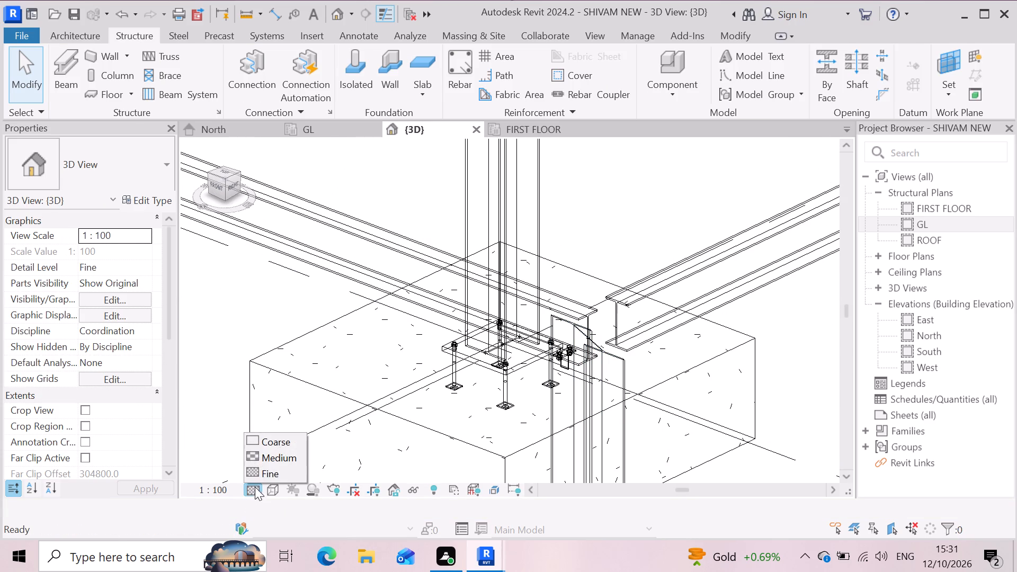
left_click(257, 472)
left_click(275, 492)
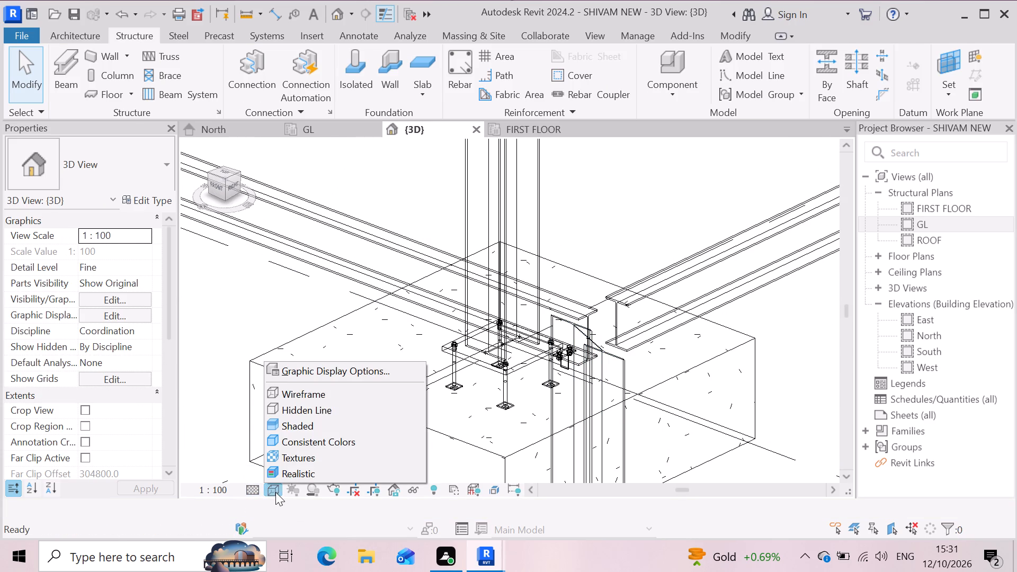
left_click(275, 479)
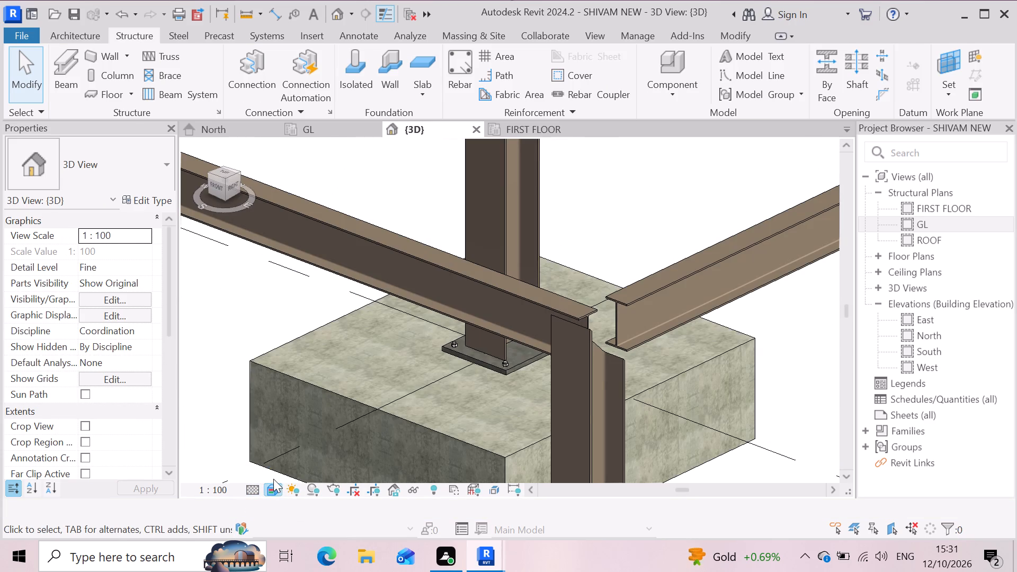
Examine the corner column joint and the end of the separated UB305x165x40 edge beam up close.
scroll(645, 345, "up", 5)
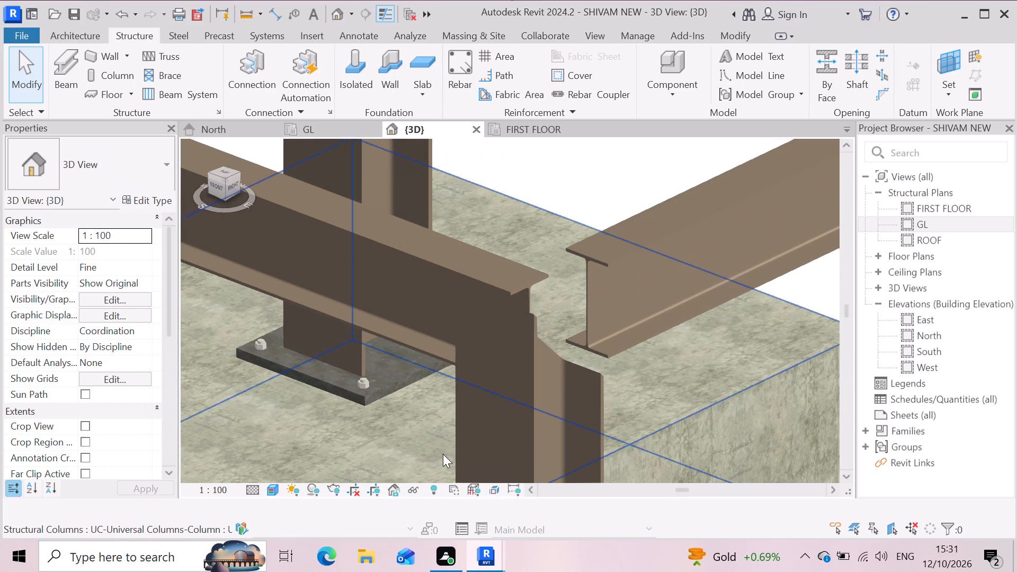
scroll(615, 345, "up", 3)
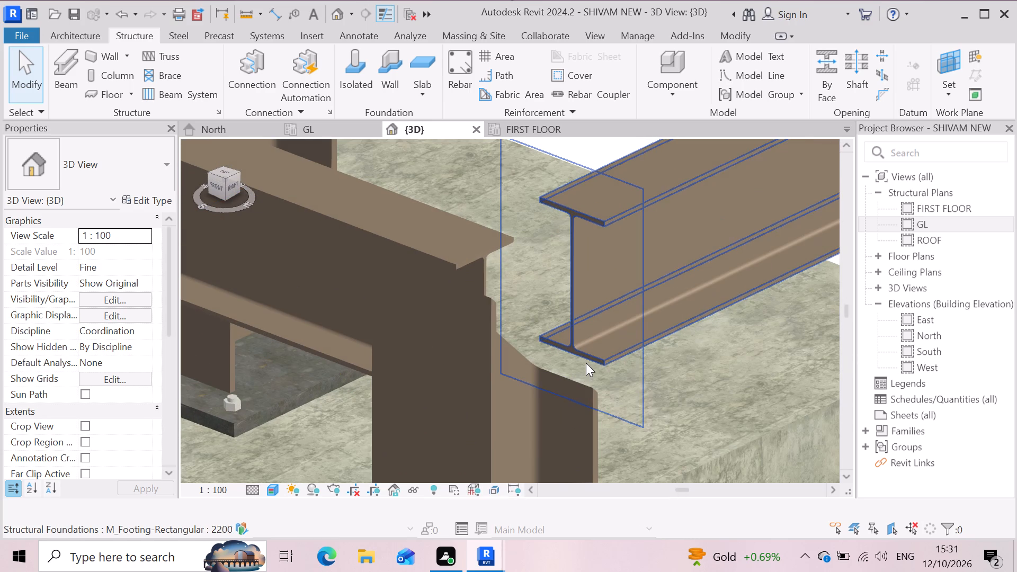
left_click(587, 362)
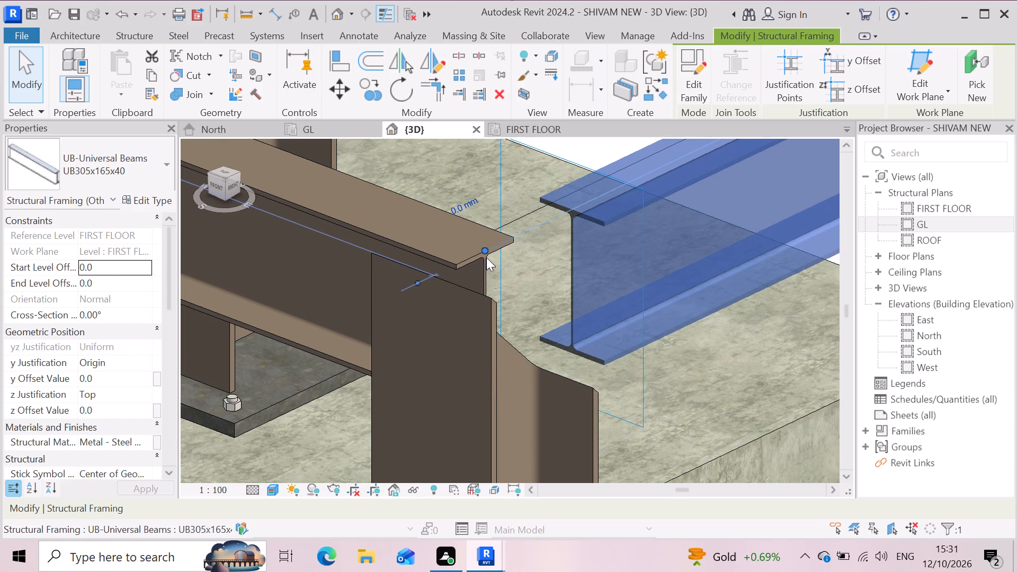
key("Escape")
key("Escape")
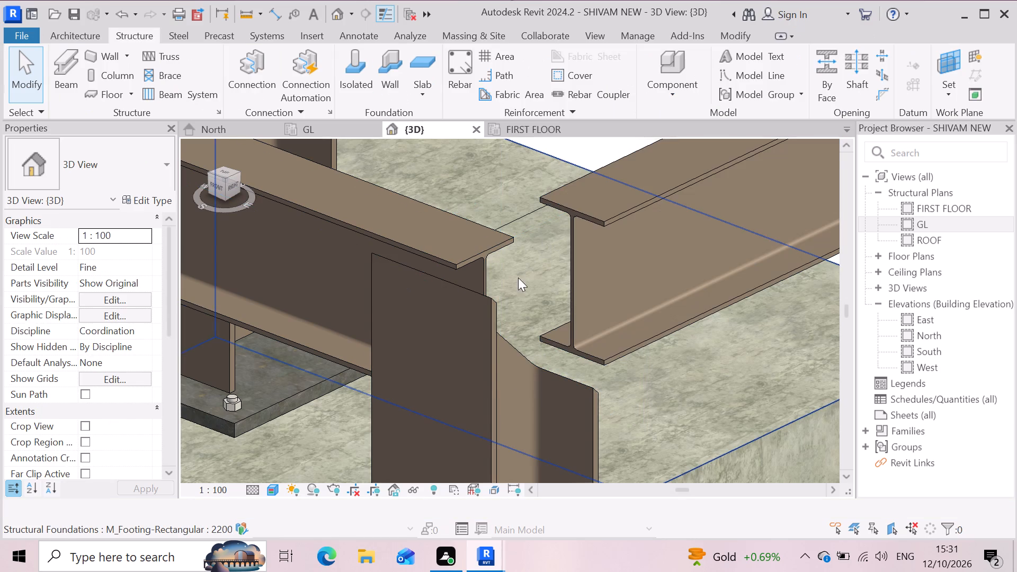
scroll(527, 288, "down", 14)
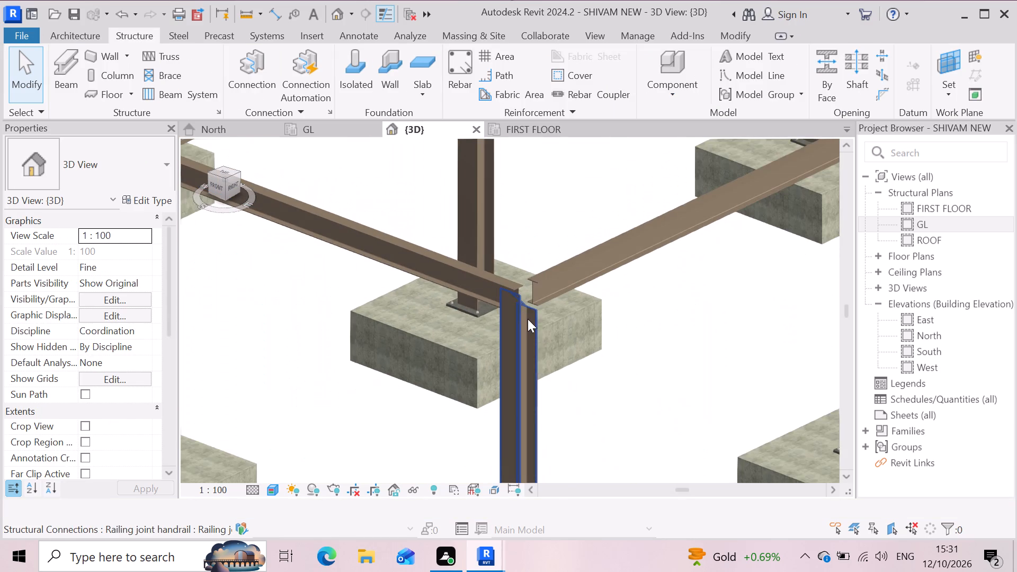
scroll(528, 319, "down", 7)
Examine how the first-floor edge beam meets the neighbouring UC305x305x97 columns along grid 1.
scroll(542, 316, "up", 4)
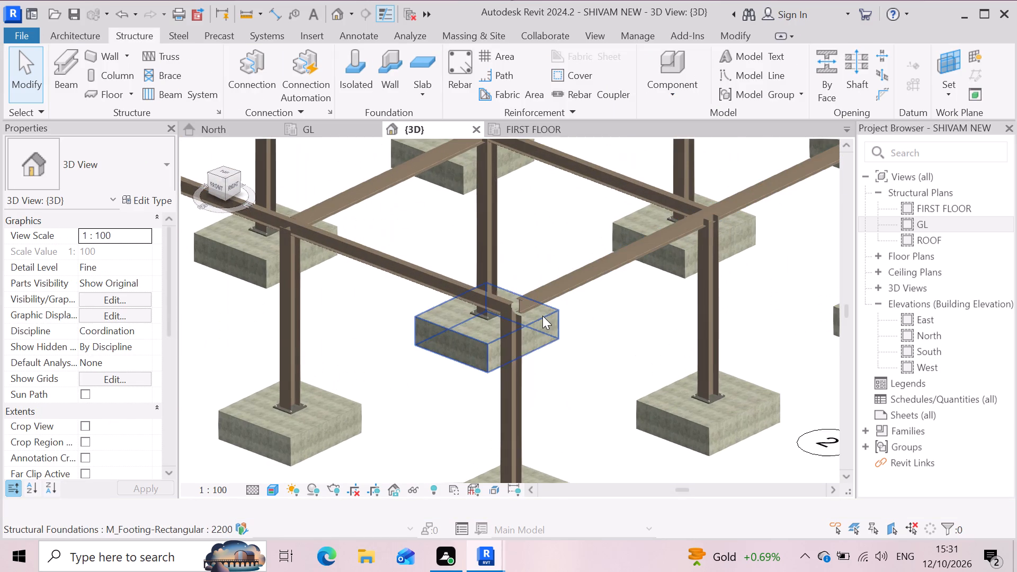
scroll(257, 234, "up", 11)
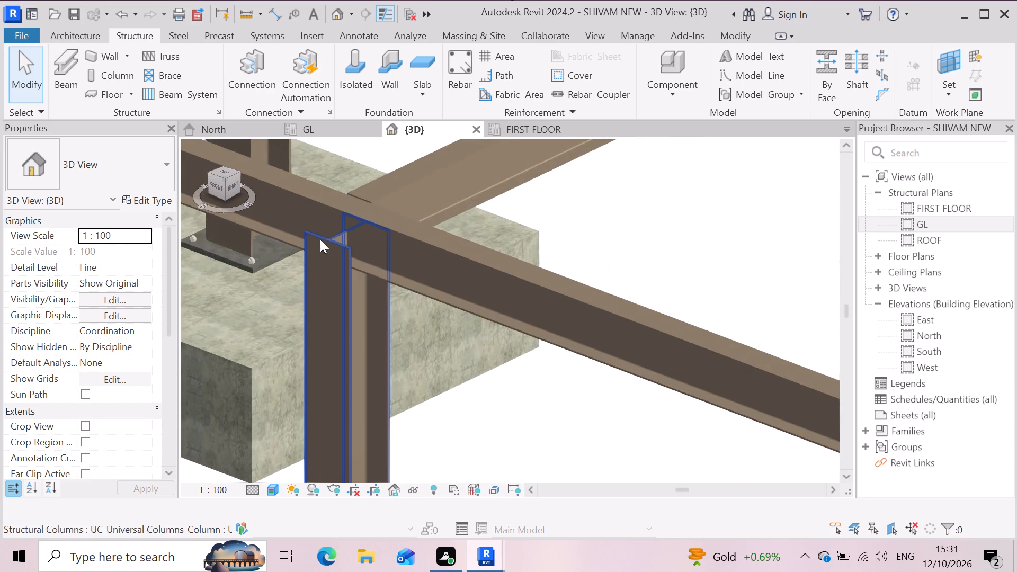
scroll(320, 239, "up", 6)
scroll(466, 303, "down", 2)
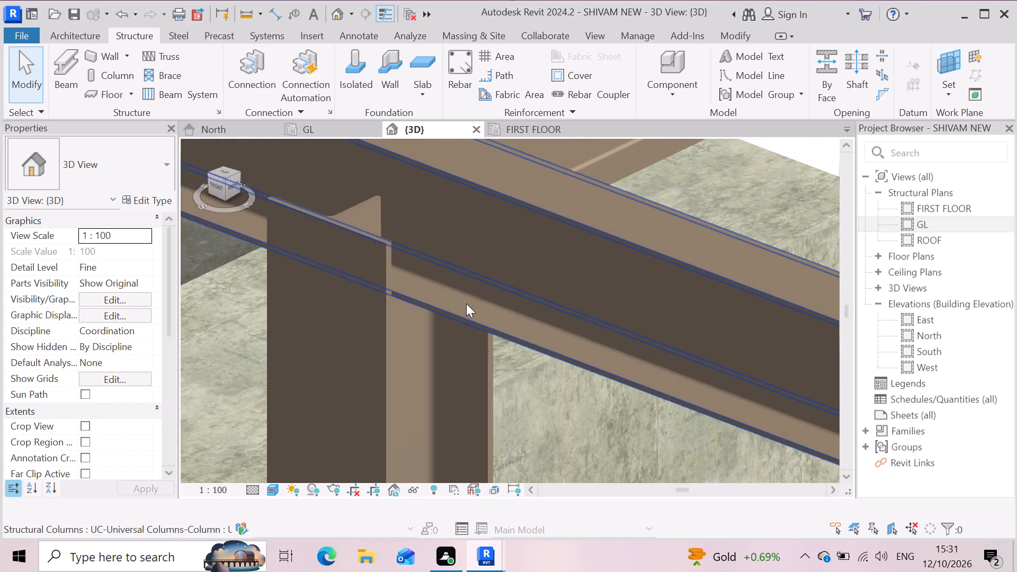
scroll(466, 303, "down", 15)
scroll(469, 337, "down", 10)
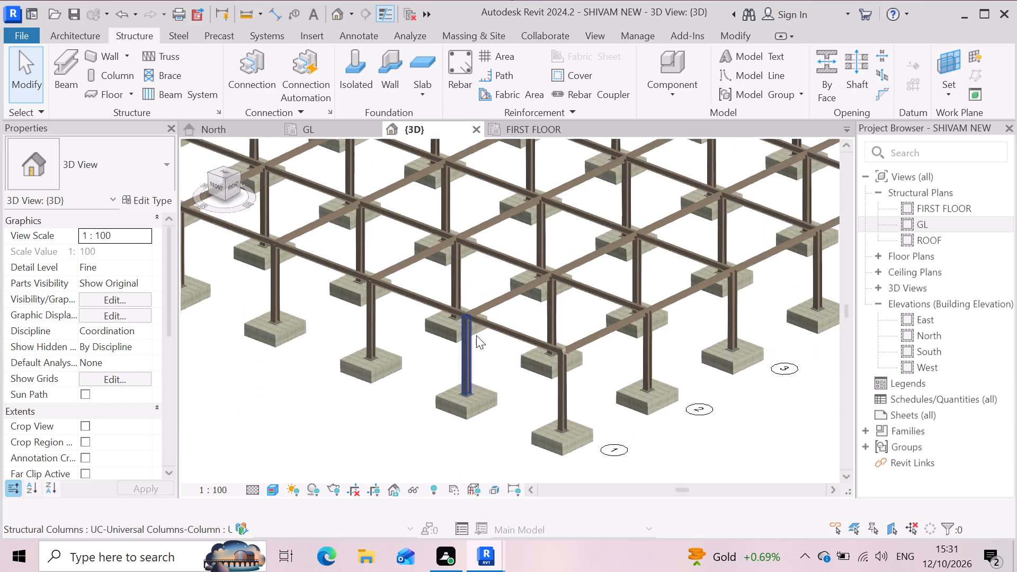
scroll(377, 323, "up", 11)
scroll(470, 300, "up", 4)
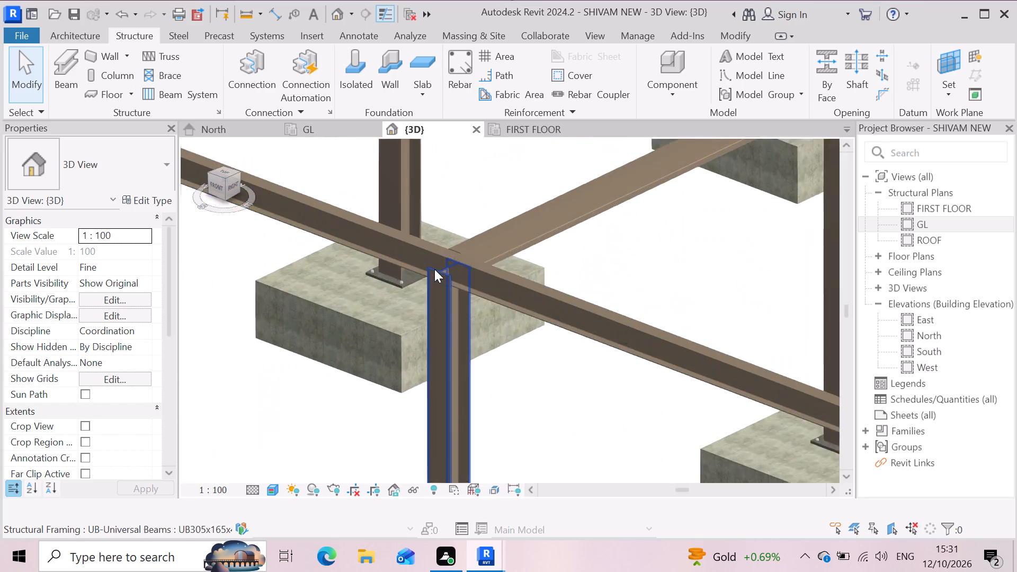
scroll(434, 269, "up", 10)
scroll(586, 306, "down", 7)
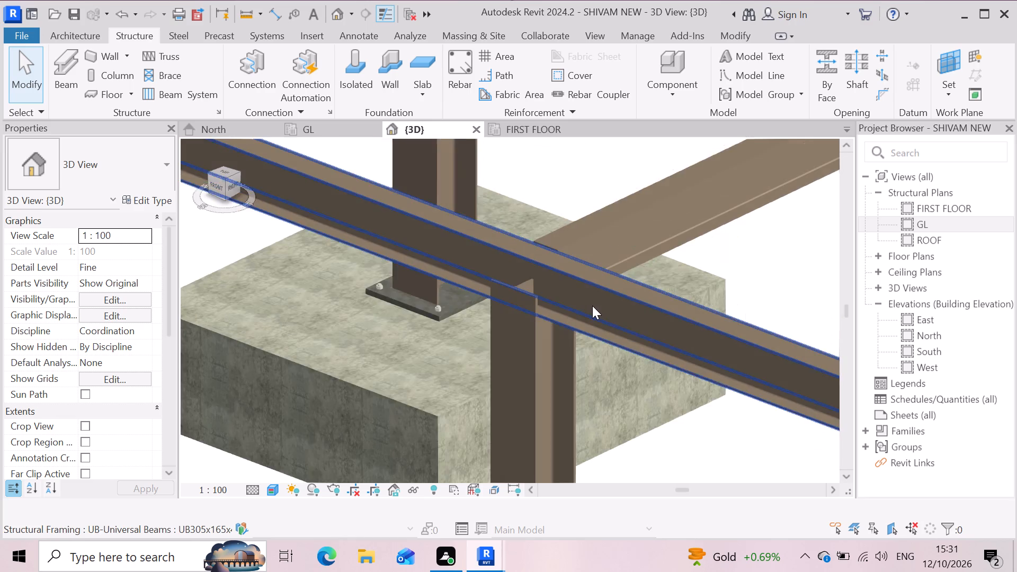
scroll(592, 306, "down", 7)
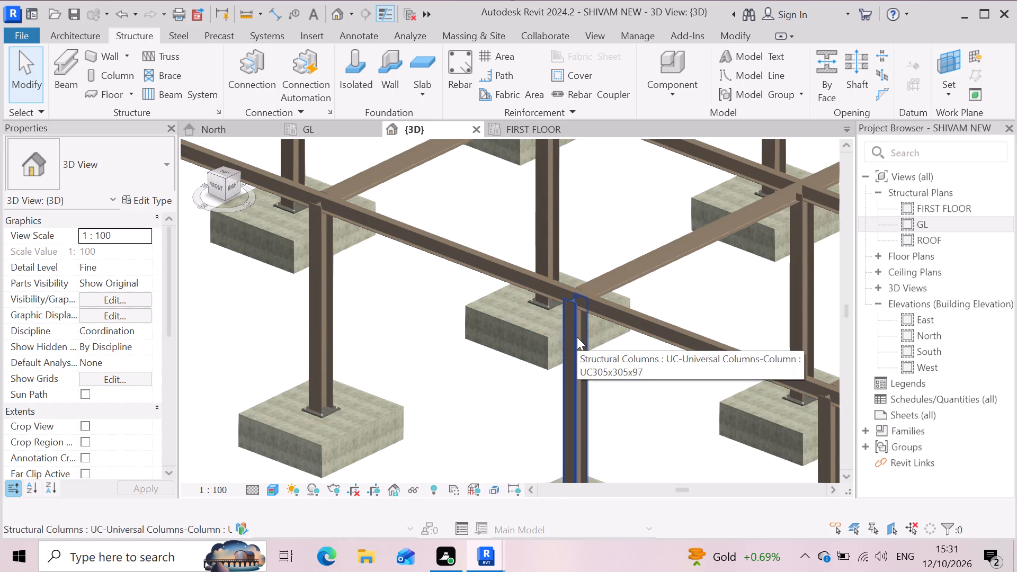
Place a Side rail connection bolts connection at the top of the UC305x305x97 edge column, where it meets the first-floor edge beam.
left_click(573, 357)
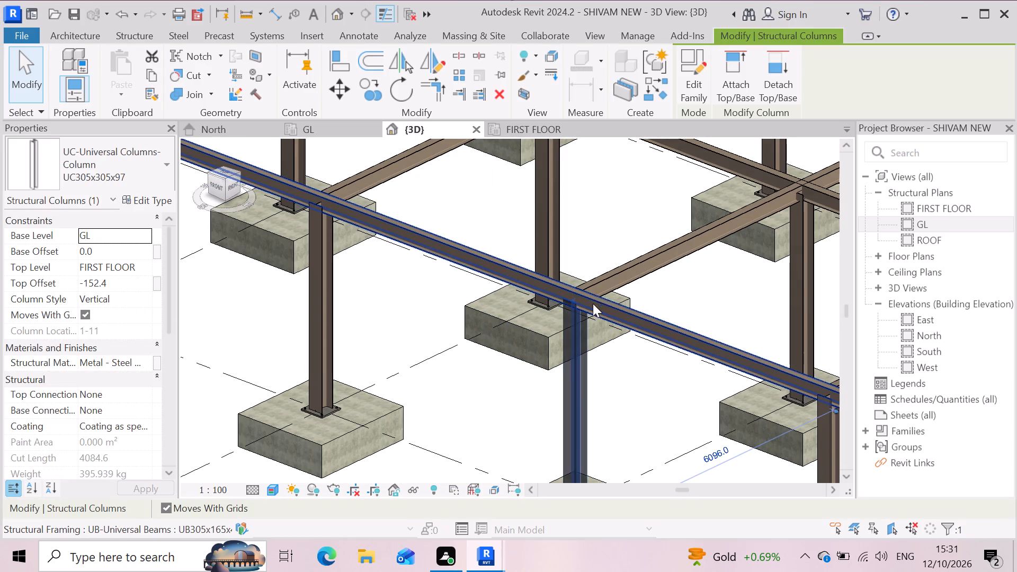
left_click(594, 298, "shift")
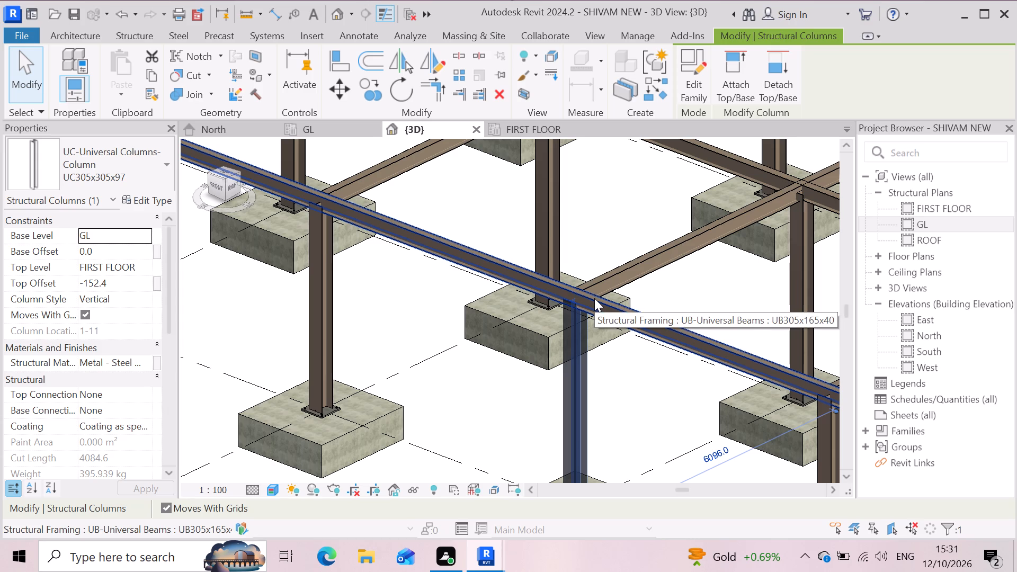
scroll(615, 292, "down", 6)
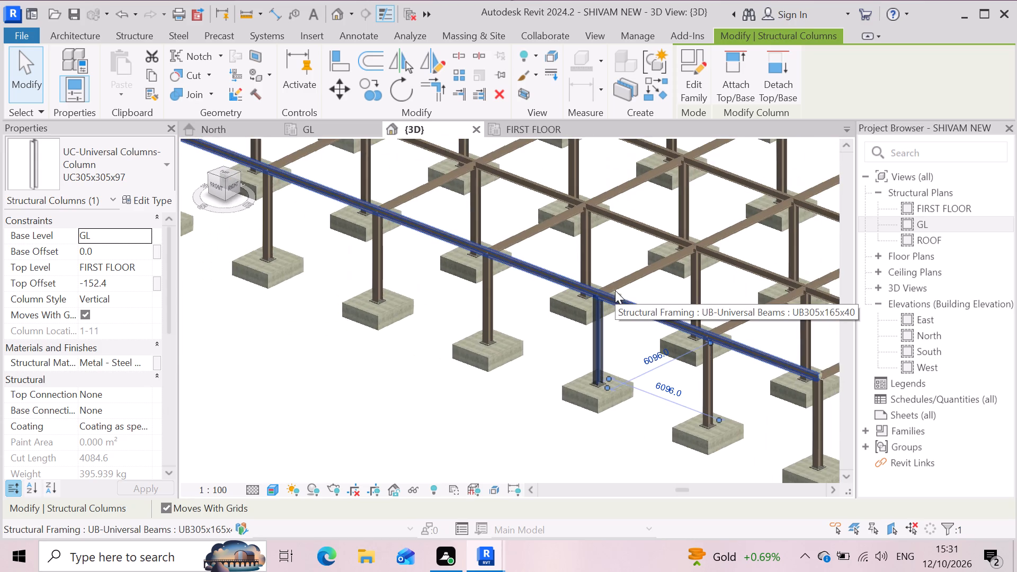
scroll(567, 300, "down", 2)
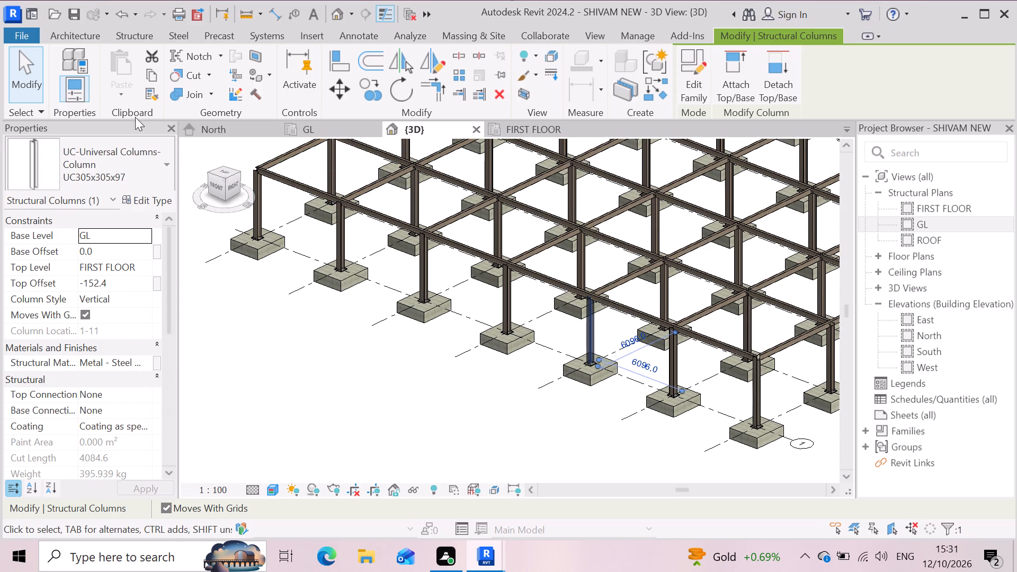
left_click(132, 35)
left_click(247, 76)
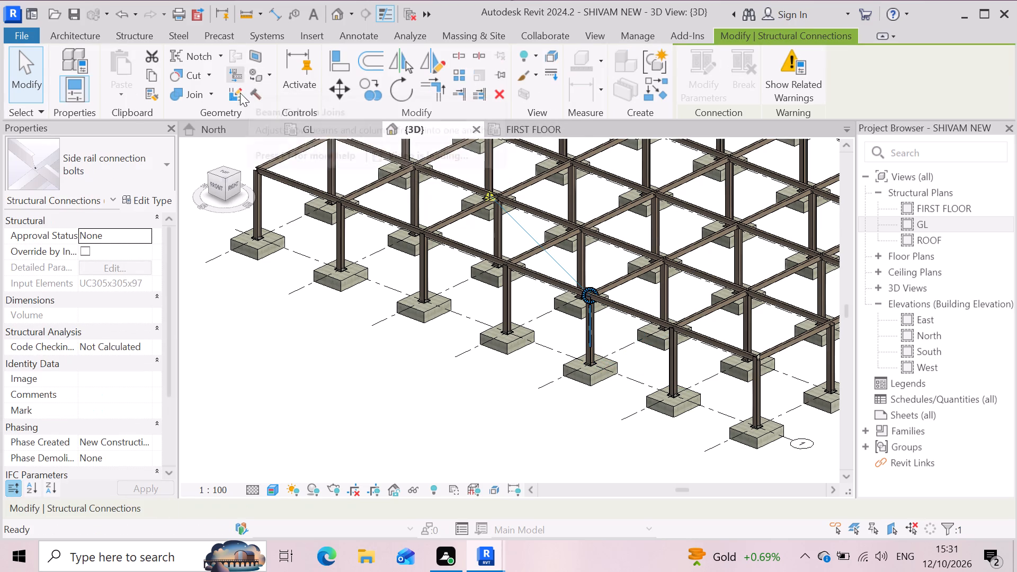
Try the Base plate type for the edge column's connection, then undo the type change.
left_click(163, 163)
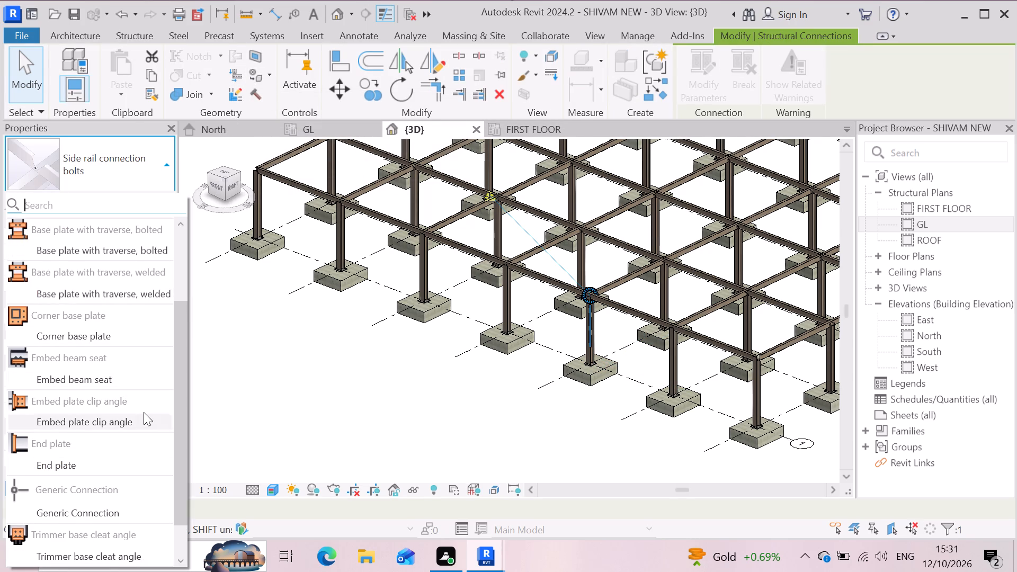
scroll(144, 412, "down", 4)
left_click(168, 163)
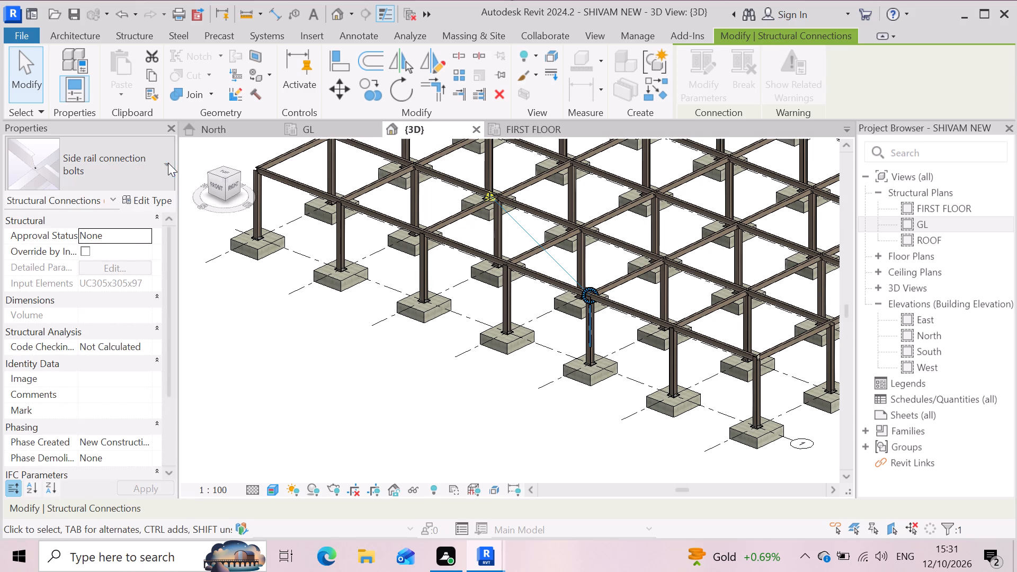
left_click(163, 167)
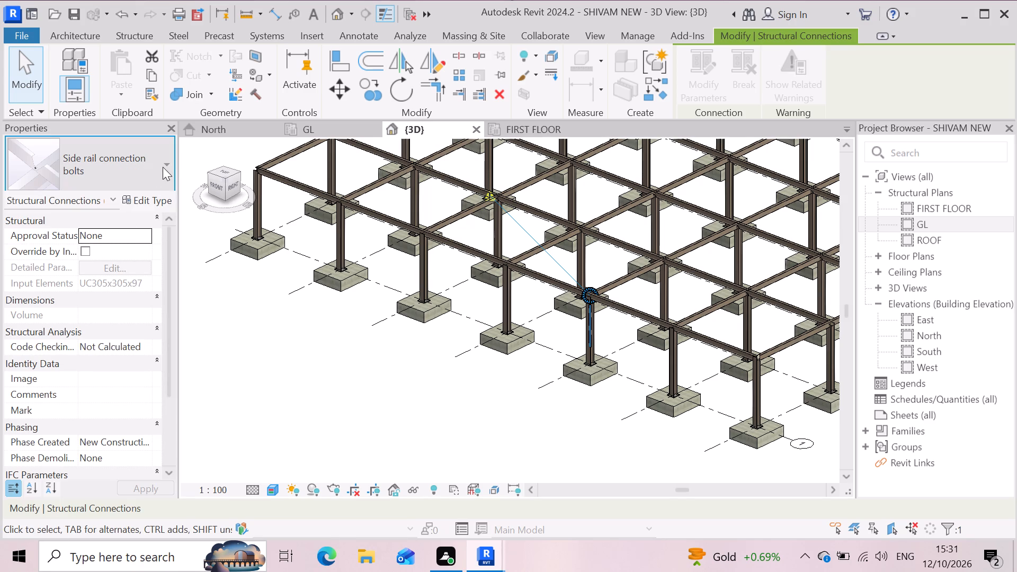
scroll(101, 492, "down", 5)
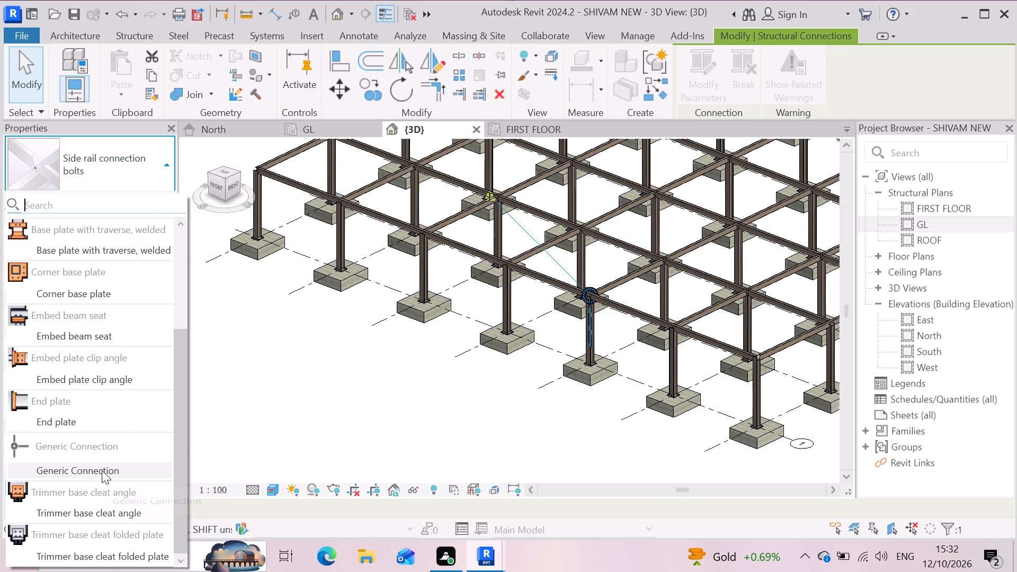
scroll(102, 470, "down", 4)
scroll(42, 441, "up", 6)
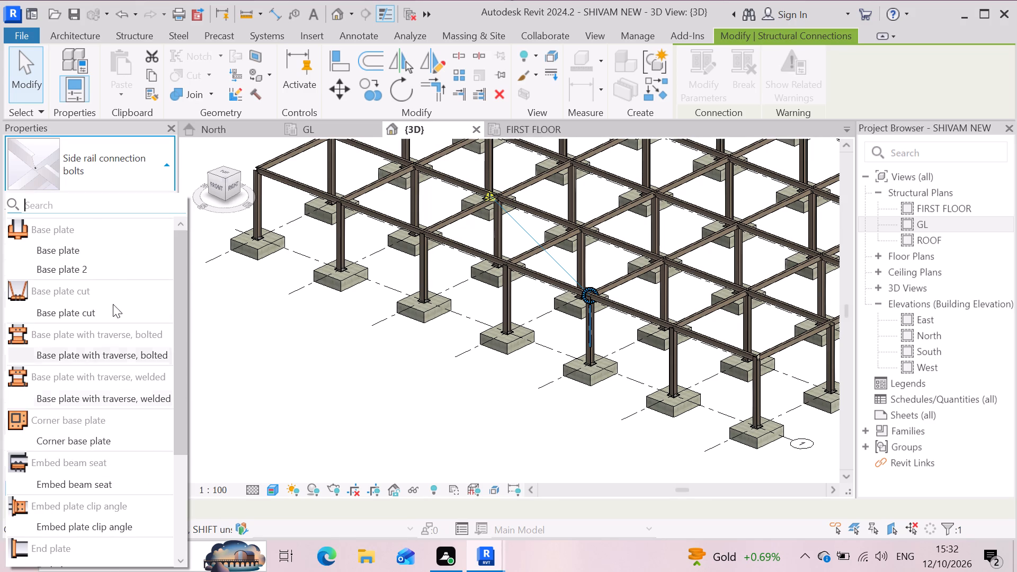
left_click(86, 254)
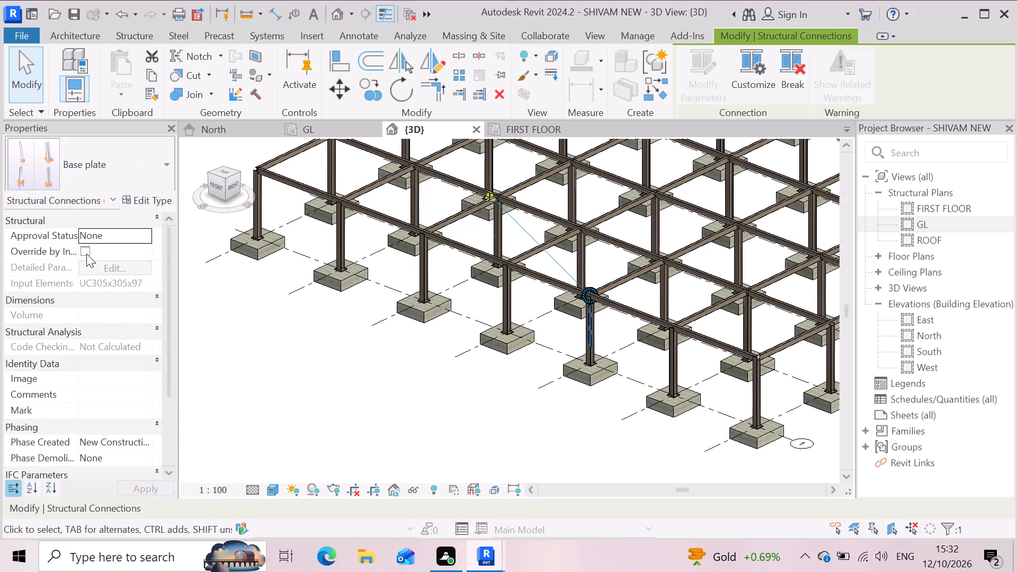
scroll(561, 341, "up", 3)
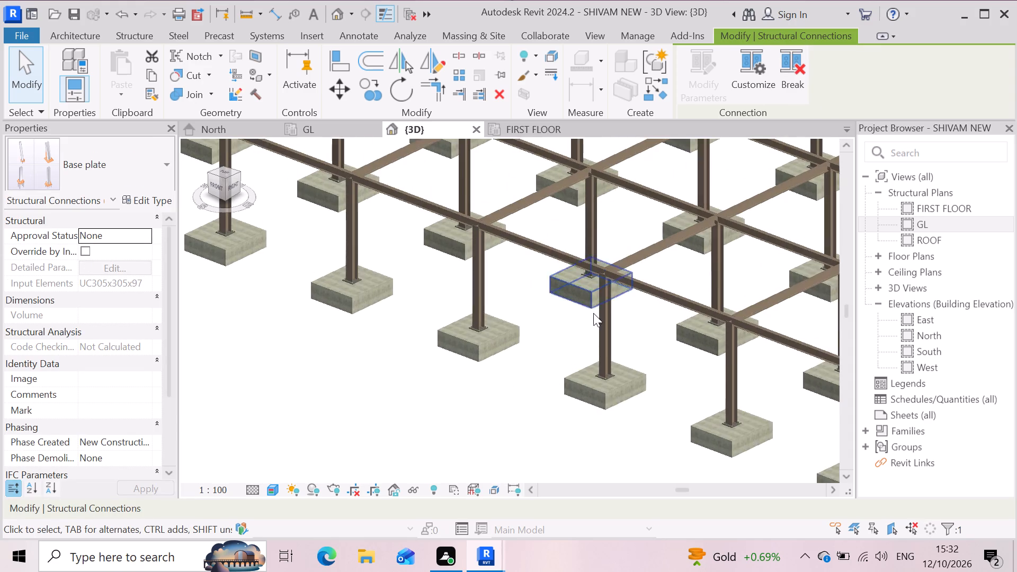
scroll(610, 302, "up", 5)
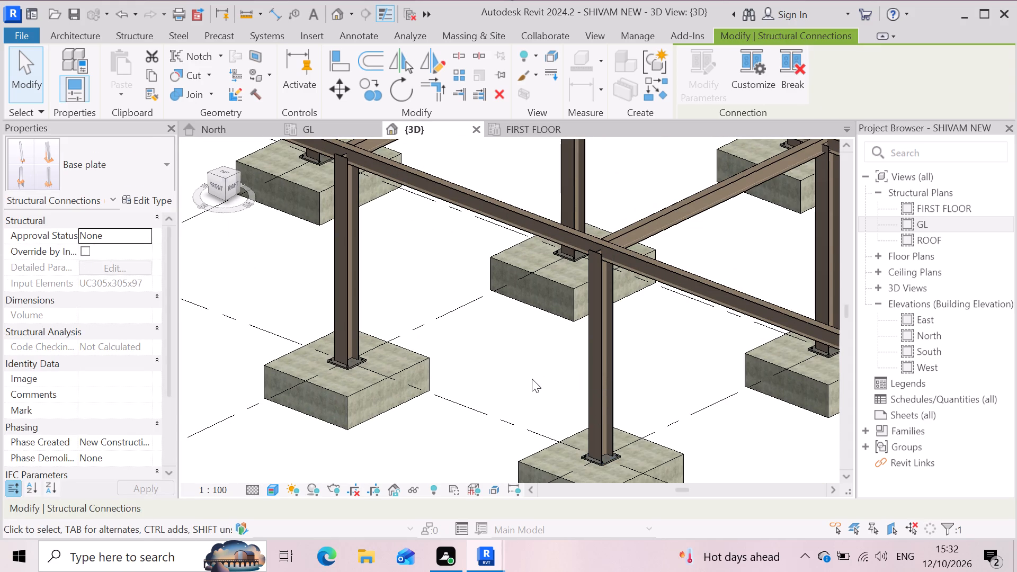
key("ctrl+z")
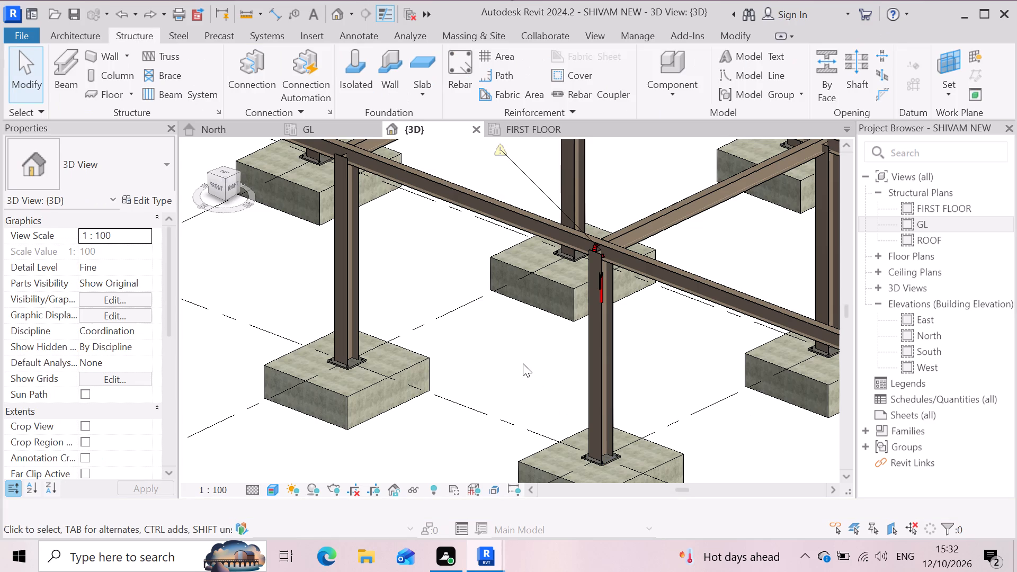
Keep the 3D view at Fine detail level with the Realistic visual style.
scroll(620, 248, "up", 2)
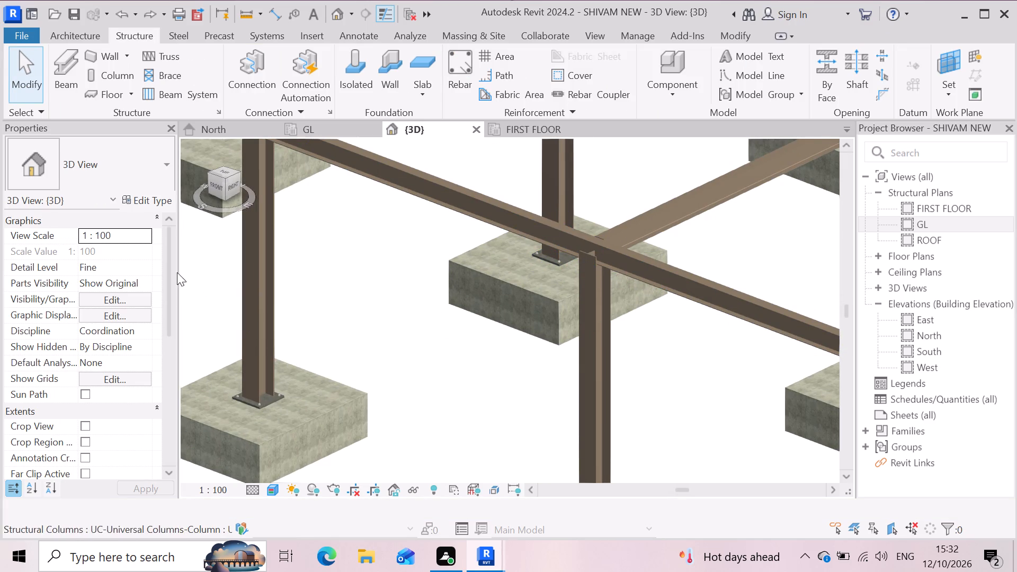
scroll(600, 240, "up", 3)
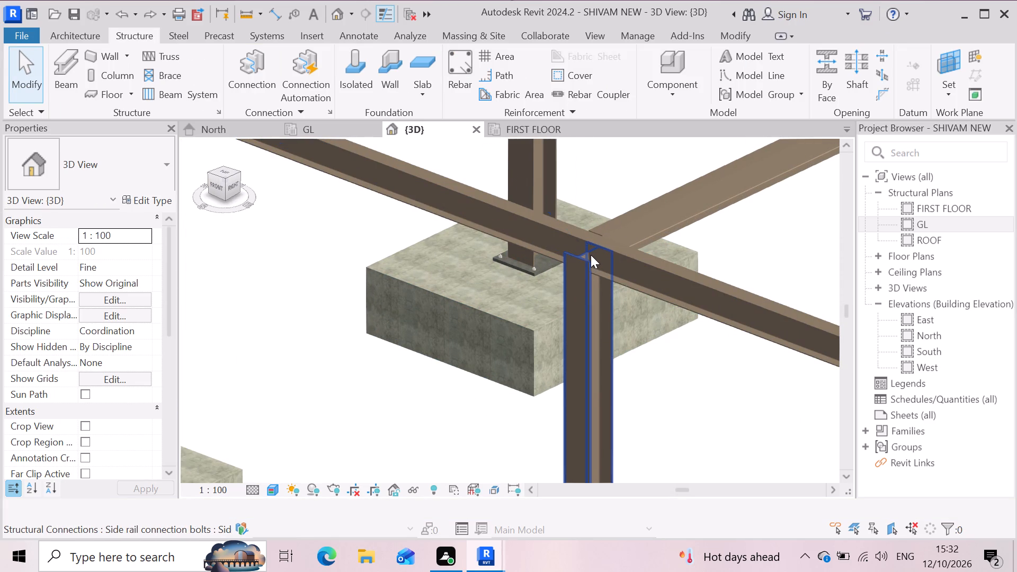
left_click(592, 255)
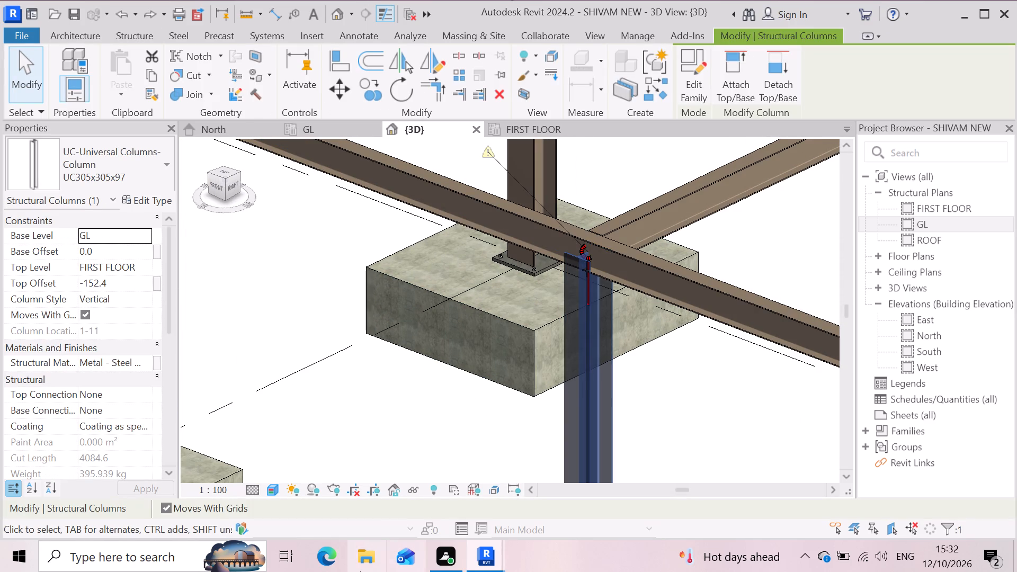
left_click(247, 488)
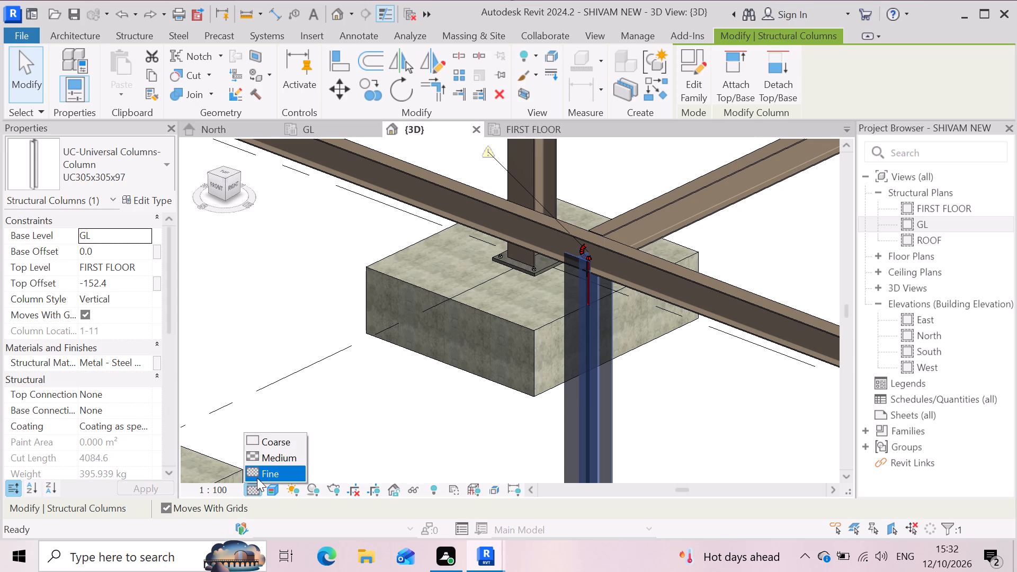
left_click(257, 478)
left_click(272, 489)
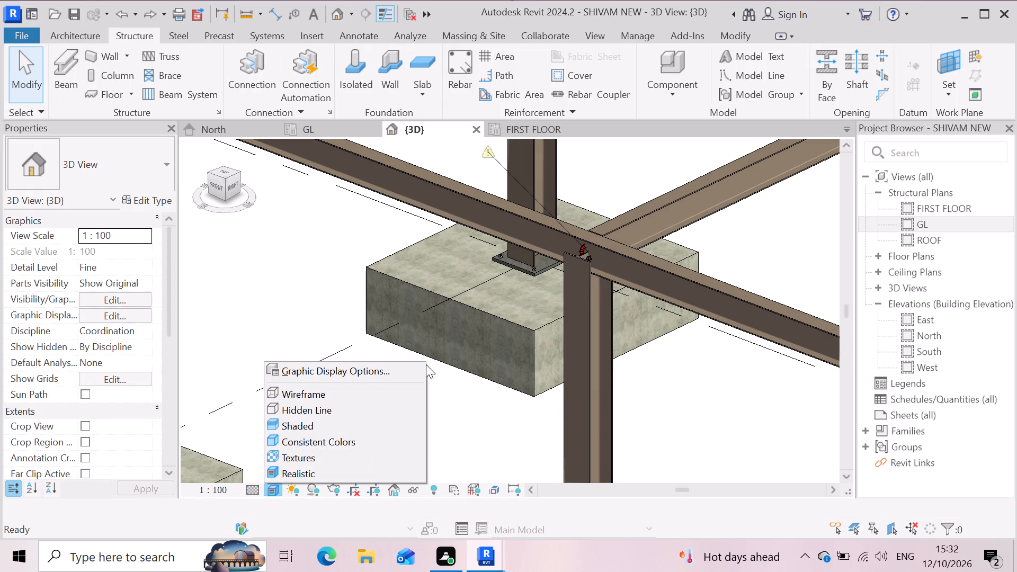
left_click(322, 478)
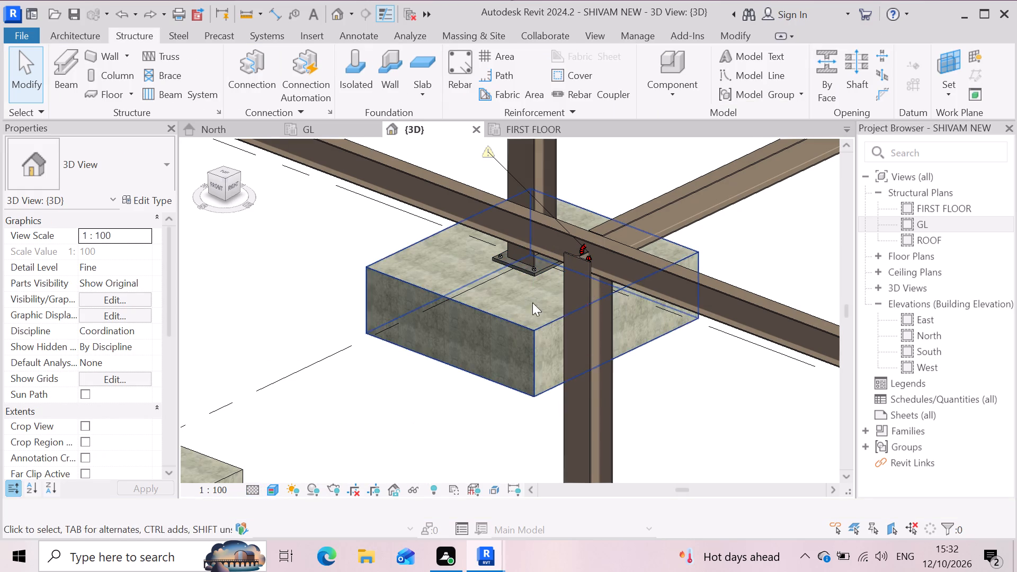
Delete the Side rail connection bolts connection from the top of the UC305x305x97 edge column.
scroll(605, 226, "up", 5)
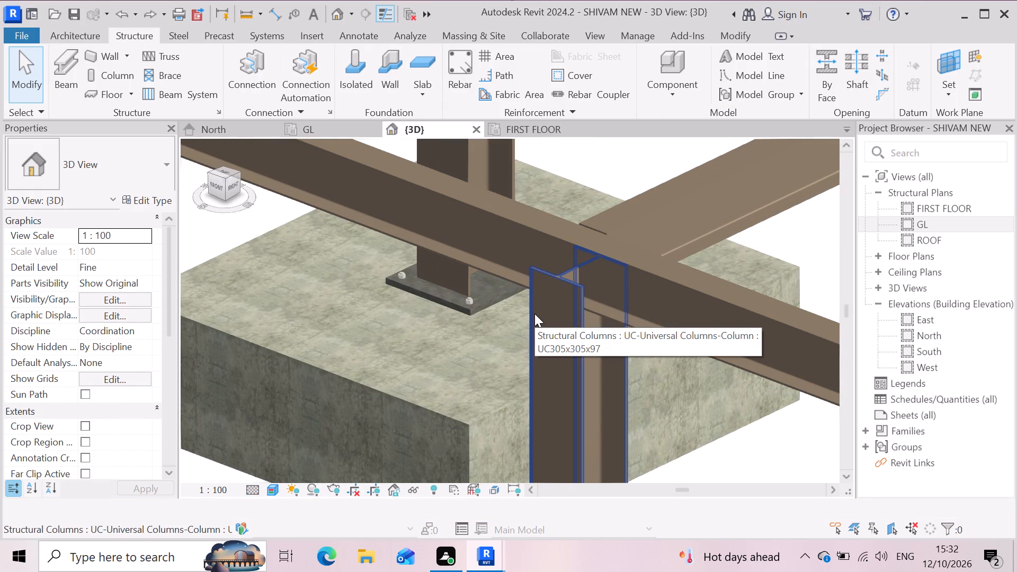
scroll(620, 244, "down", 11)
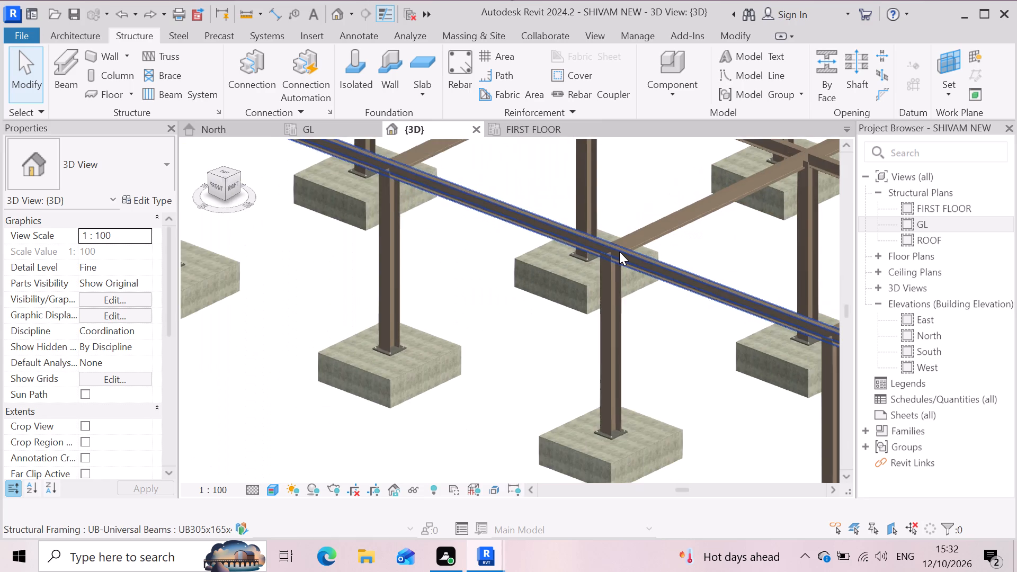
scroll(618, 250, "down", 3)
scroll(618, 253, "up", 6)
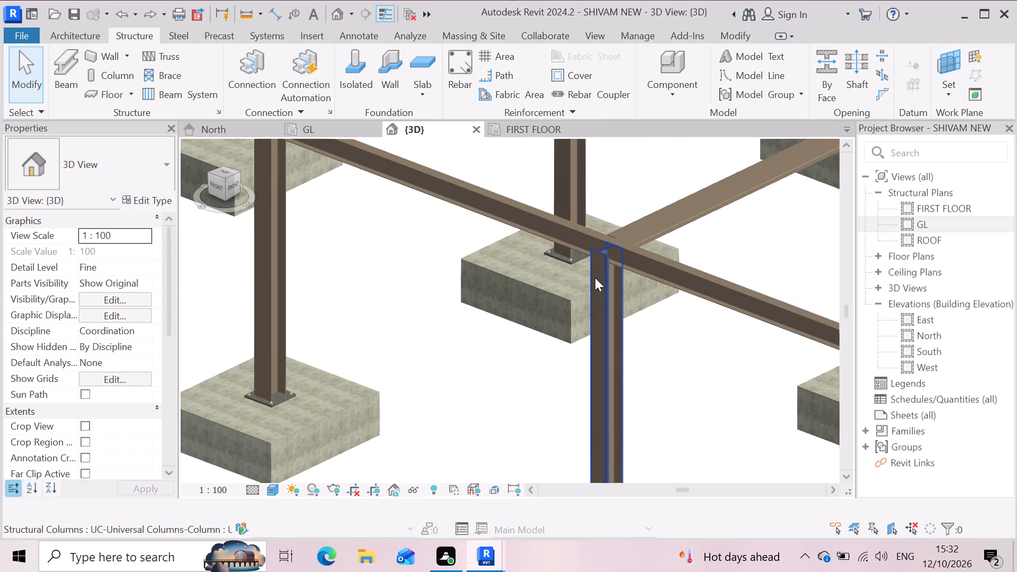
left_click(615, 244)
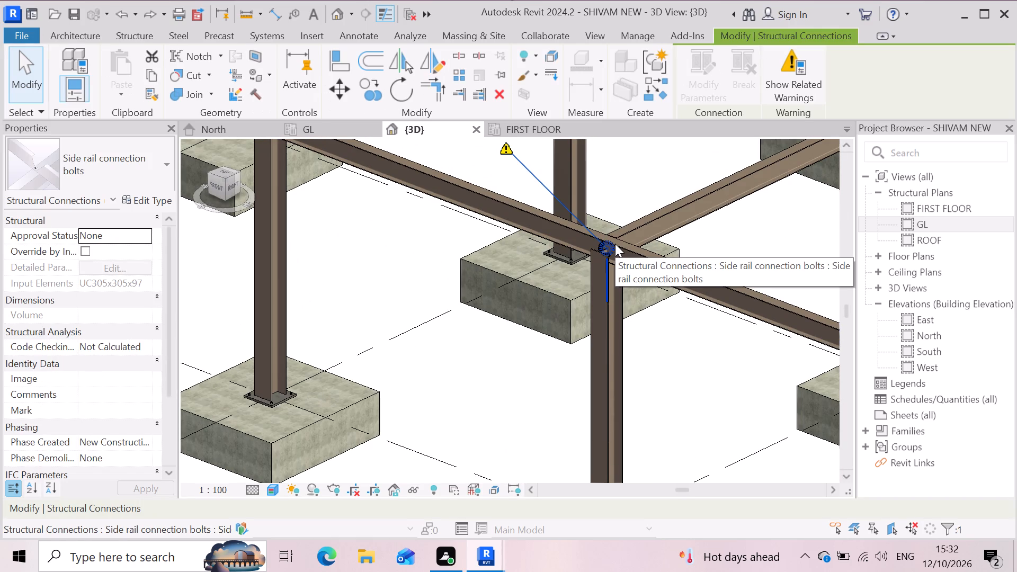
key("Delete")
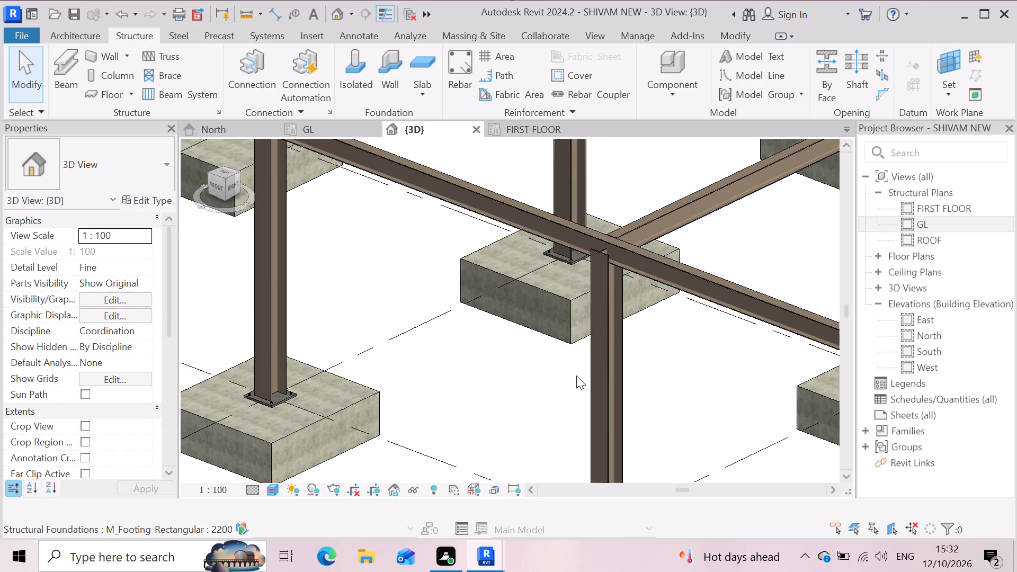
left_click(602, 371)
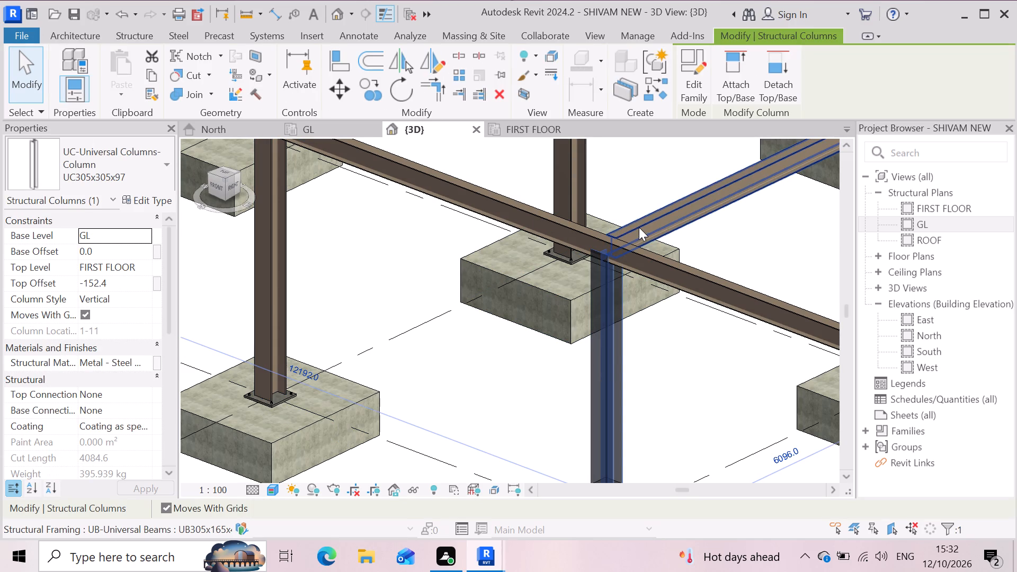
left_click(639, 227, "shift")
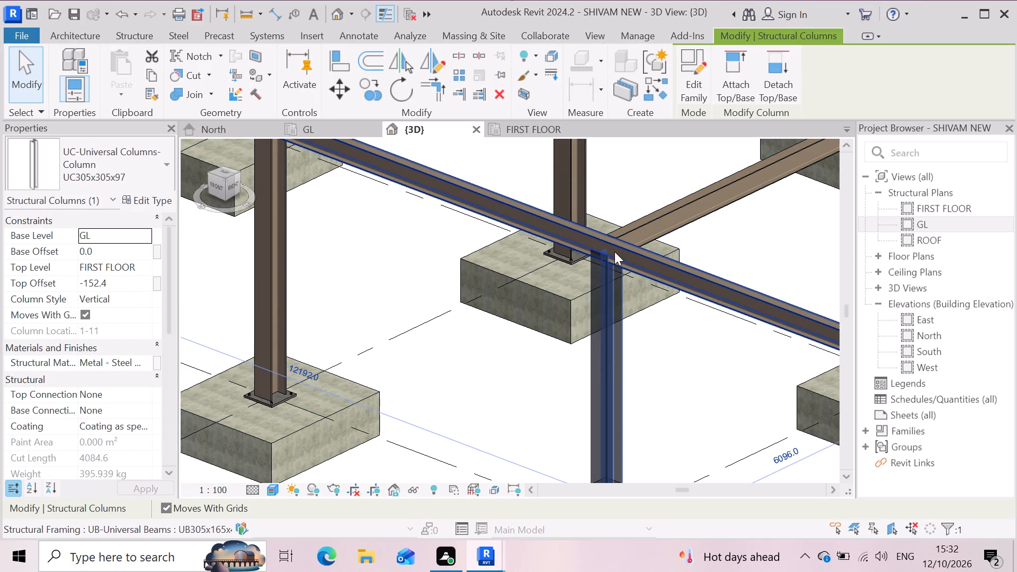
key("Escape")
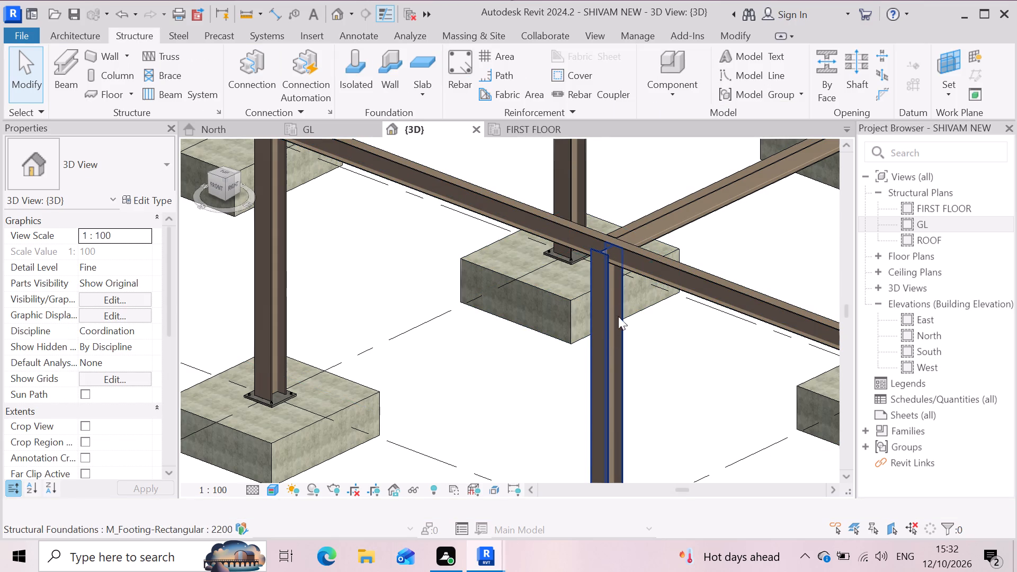
Place a Side rail connection bolts connection on the UB305x165x40 beam that runs inward from the edge column.
left_click(664, 214)
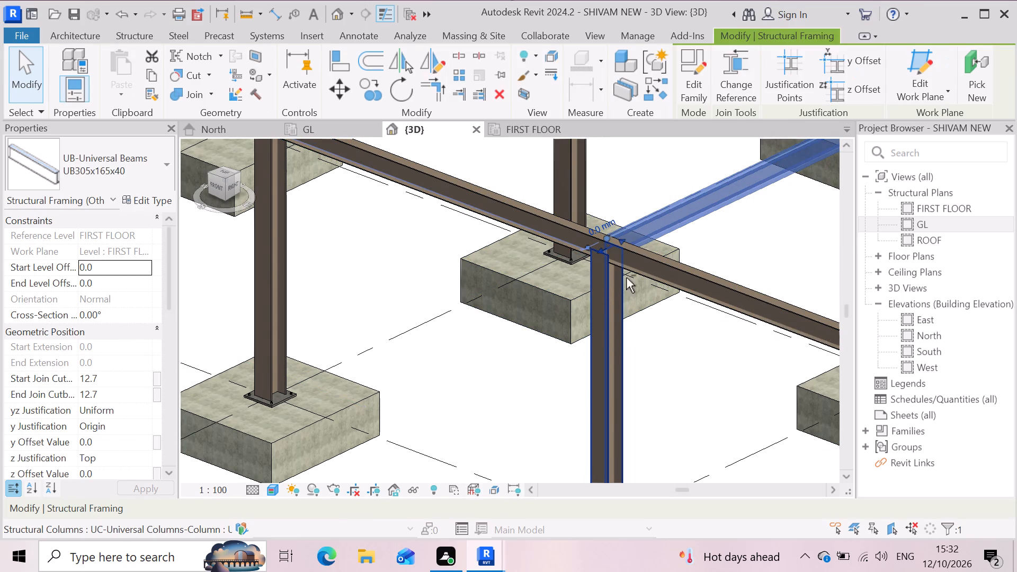
left_click(655, 267, "shift")
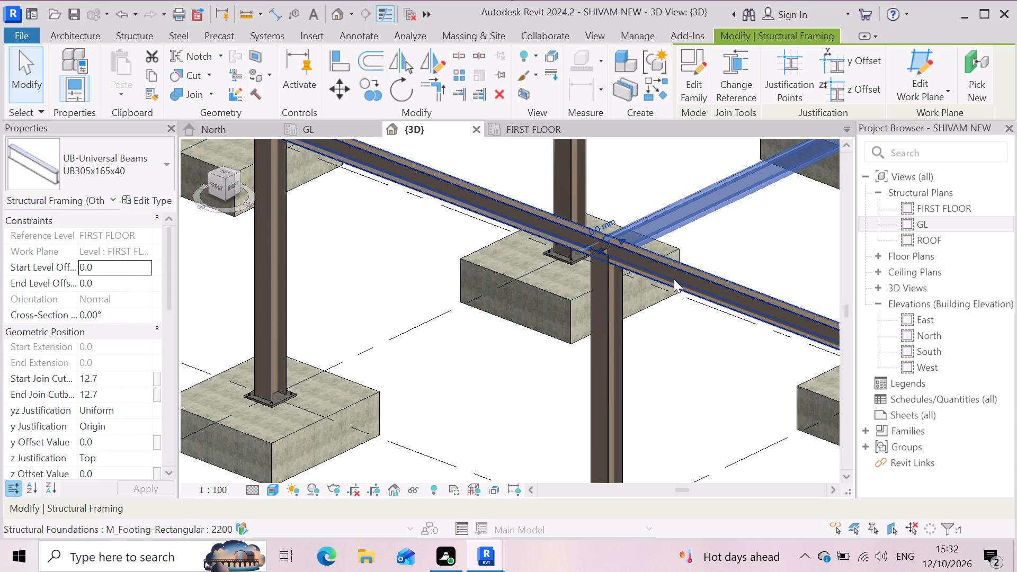
left_click(136, 37)
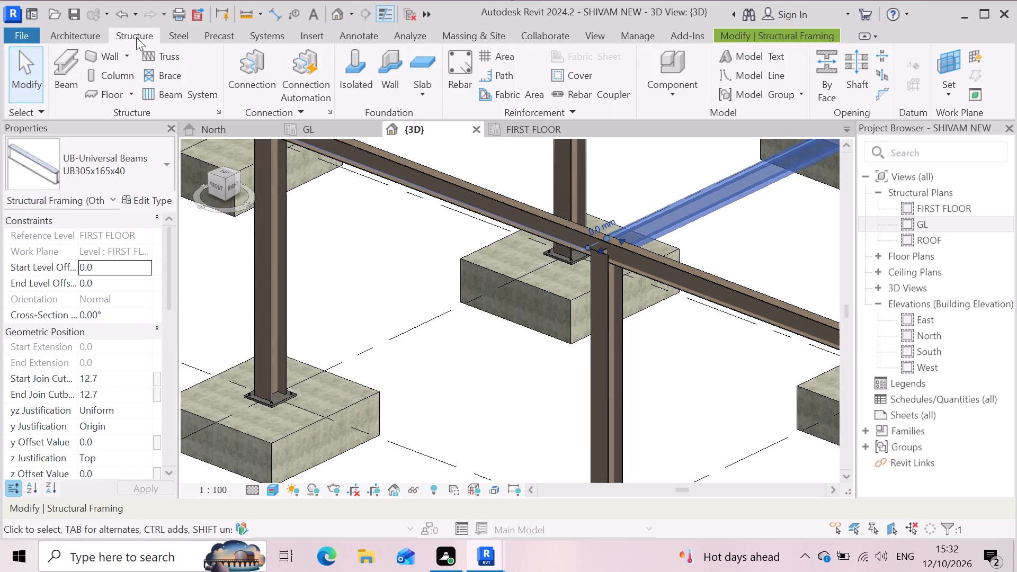
left_click(247, 69)
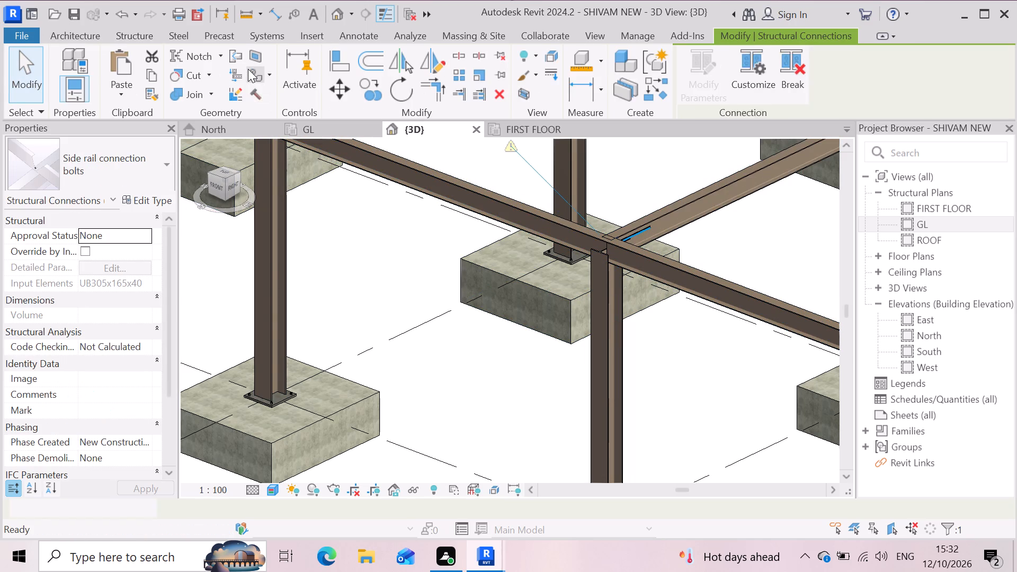
Look through the connection types available for the connection on the beam running inward from the edge column.
scroll(642, 265, "up", 3)
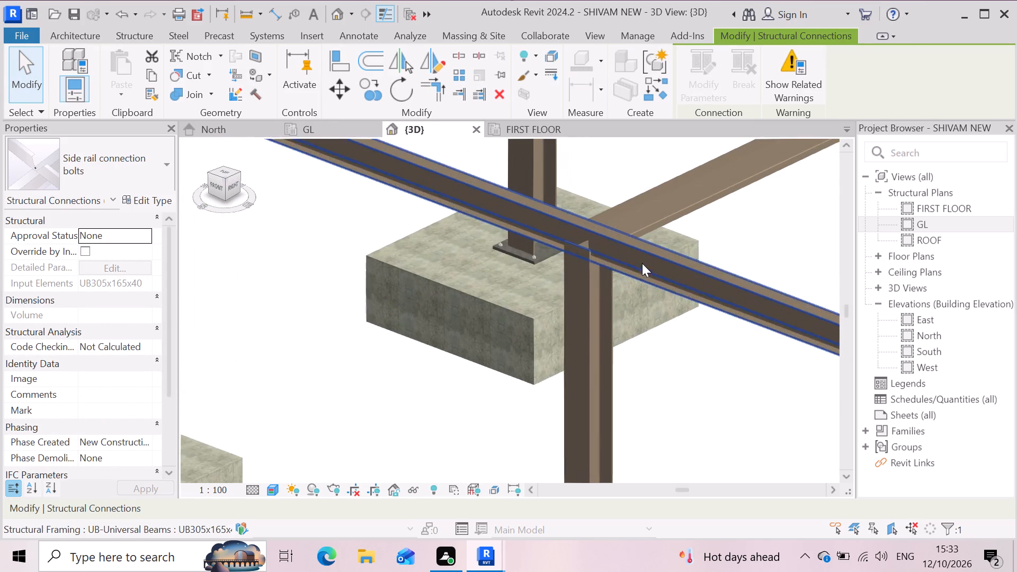
scroll(581, 296, "down", 2)
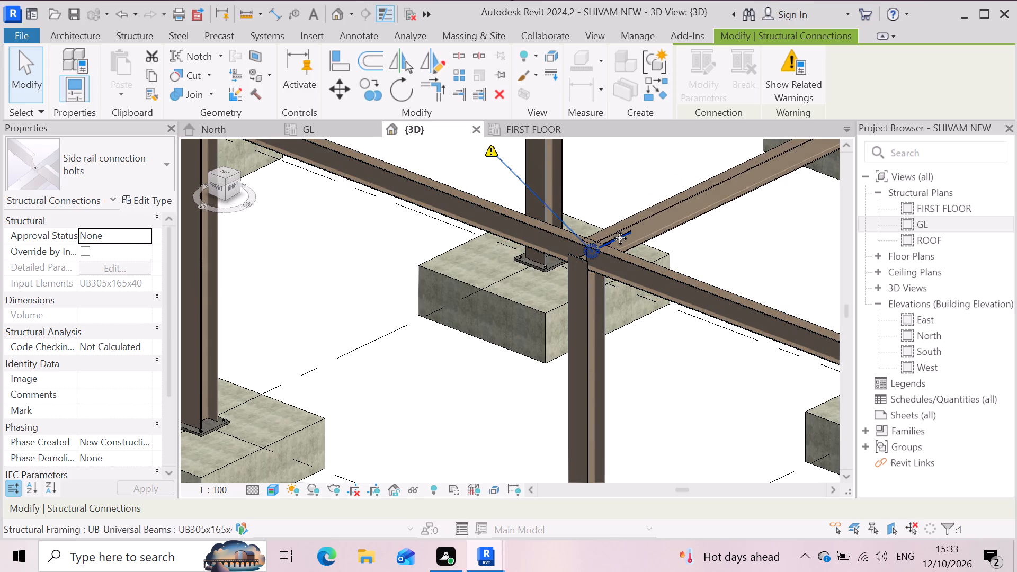
left_click(620, 238)
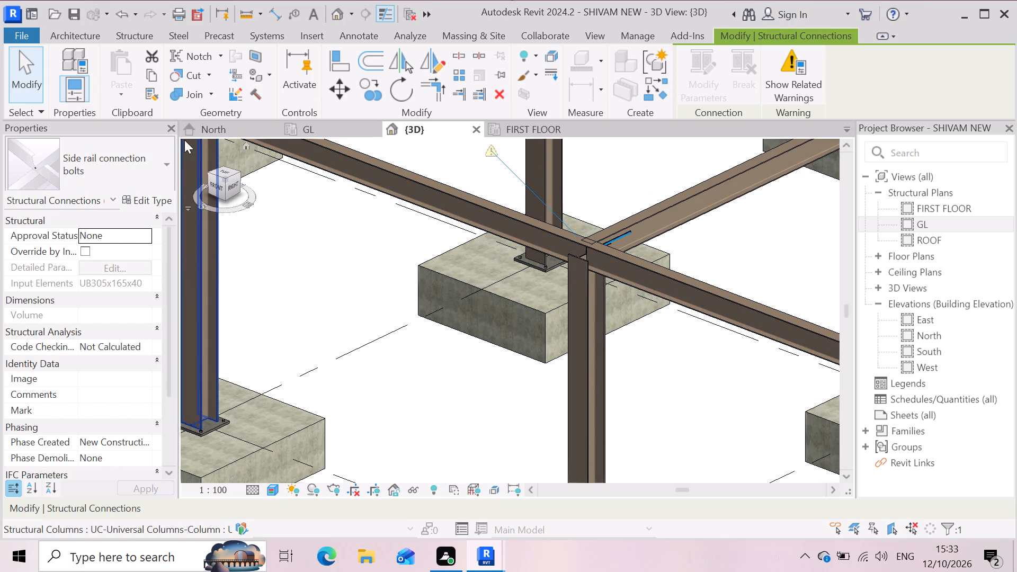
left_click(160, 159)
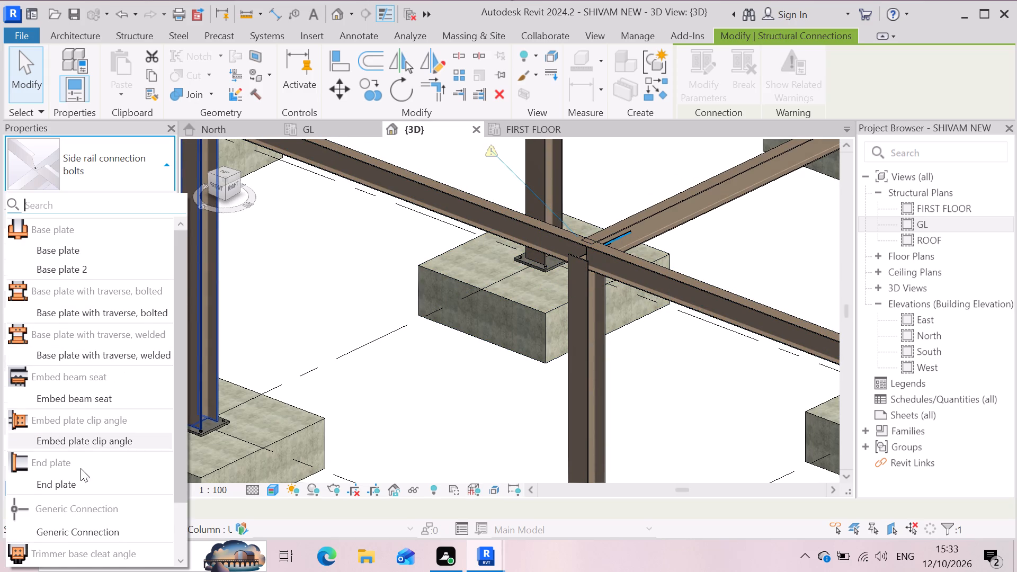
scroll(81, 468, "down", 5)
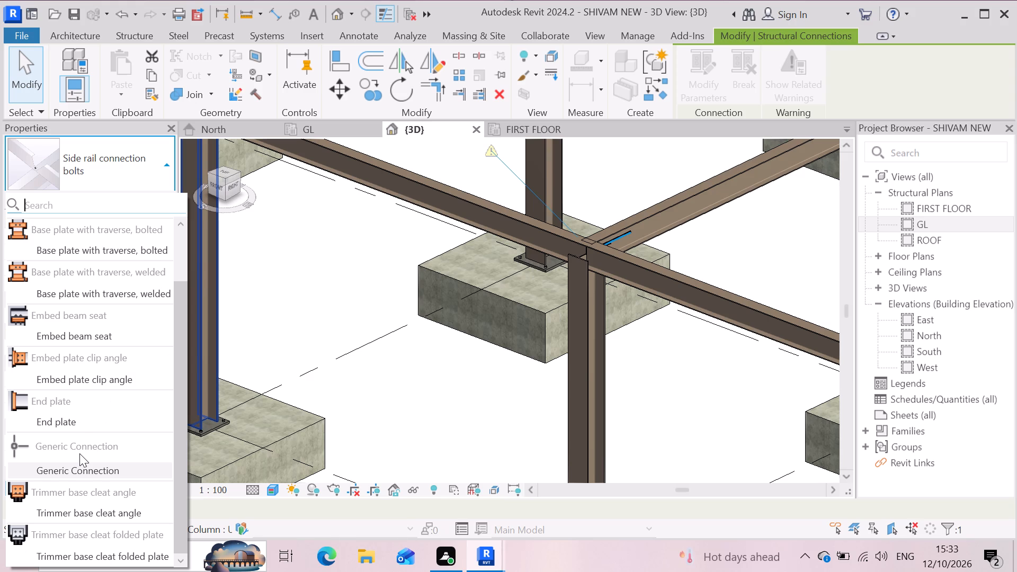
scroll(74, 427, "down", 5)
scroll(75, 424, "up", 5)
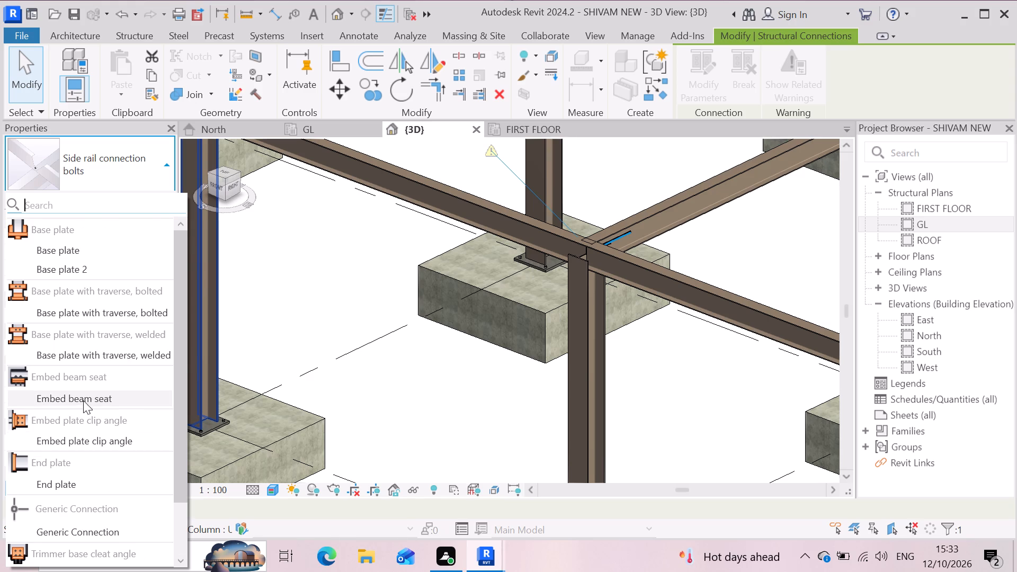
scroll(83, 400, "up", 5)
scroll(101, 314, "down", 7)
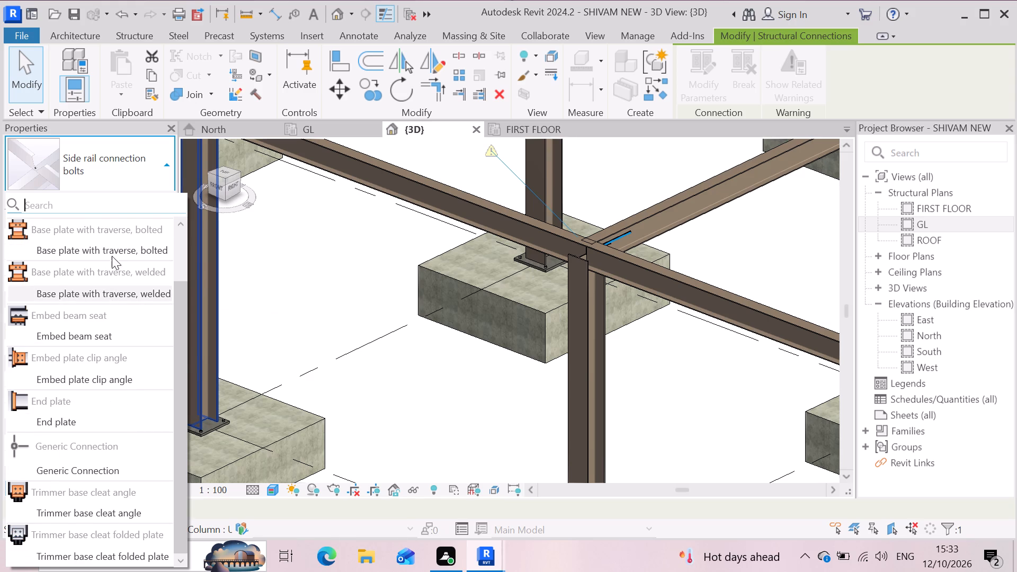
left_click(171, 167)
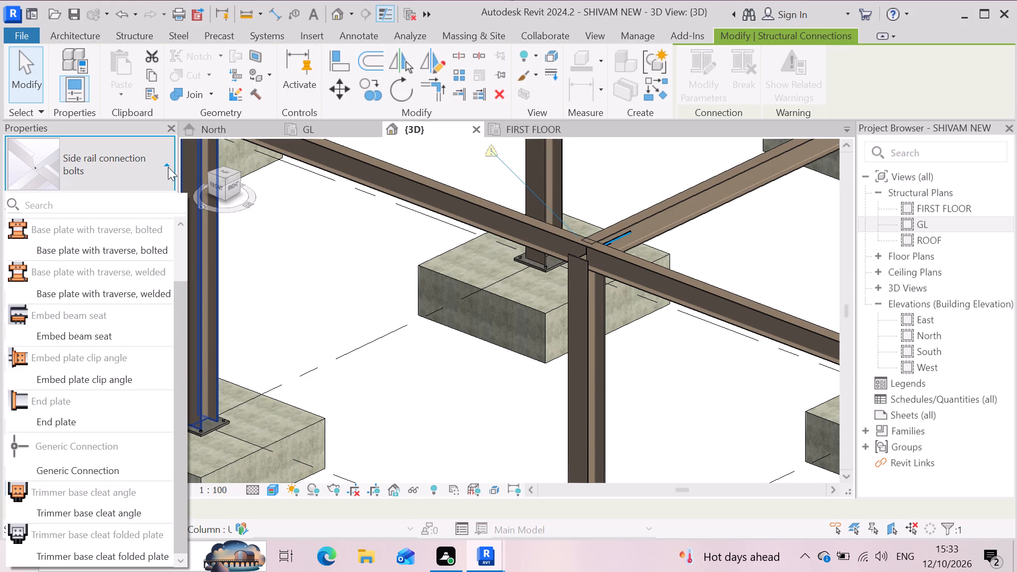
left_click(165, 164)
left_click(163, 167)
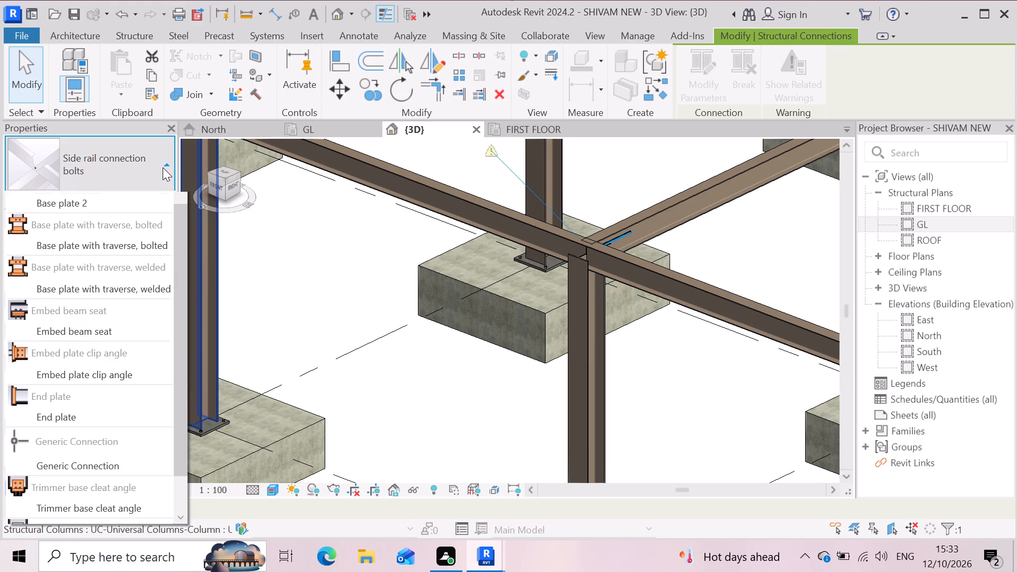
scroll(96, 448, "down", 4)
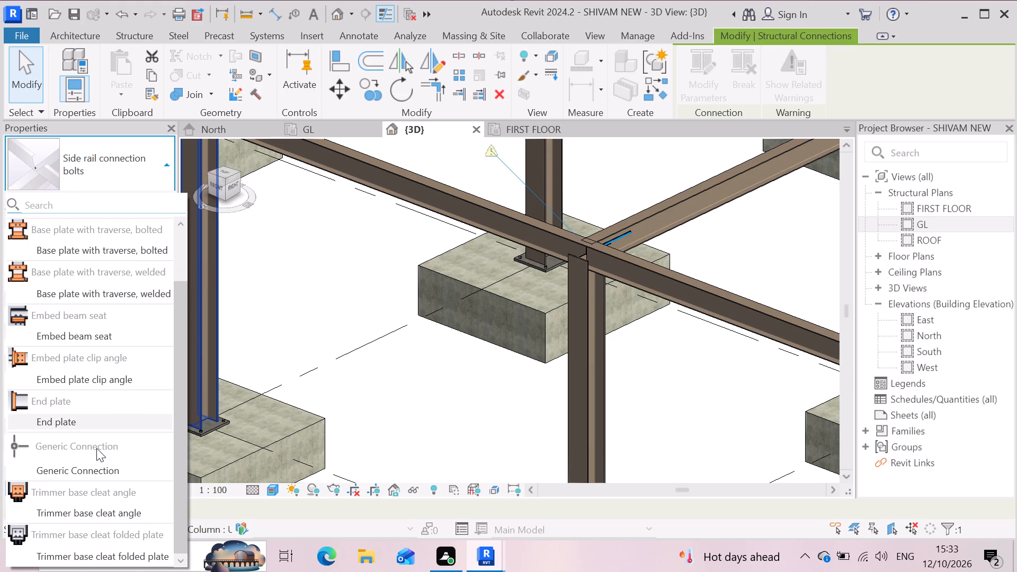
scroll(95, 441, "down", 3)
scroll(136, 287, "up", 3)
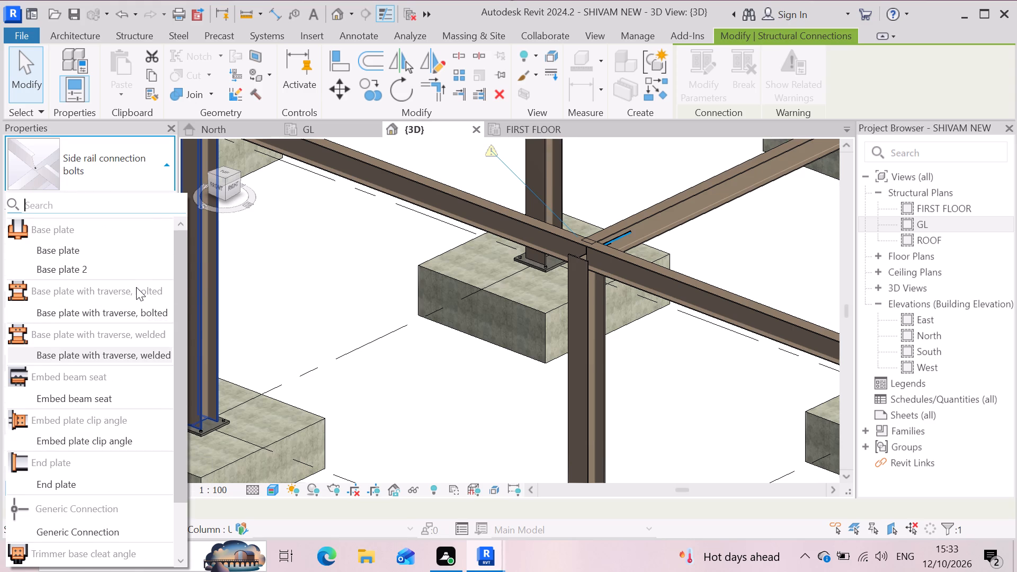
scroll(136, 287, "up", 6)
left_click(612, 238)
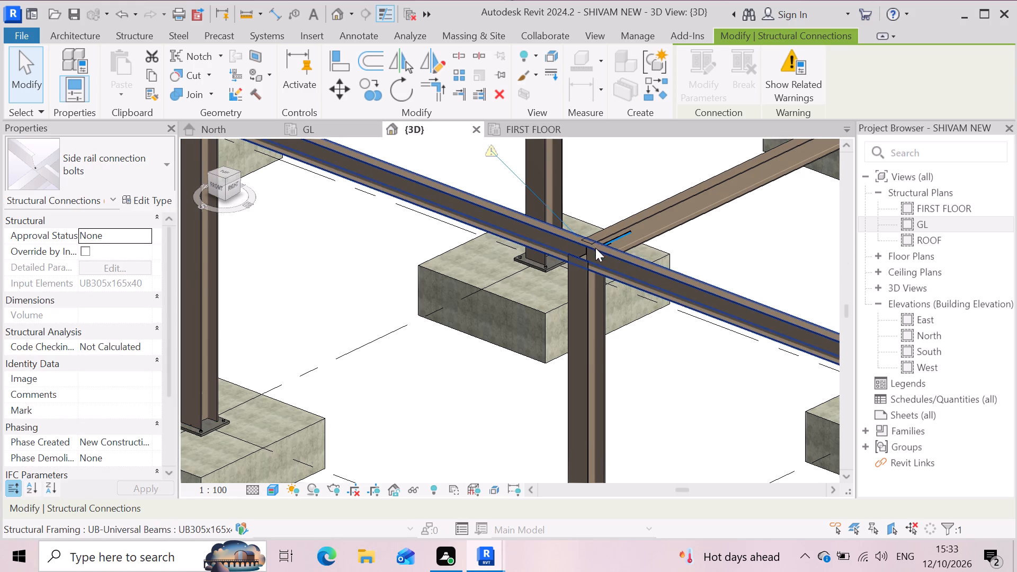
left_click(112, 195)
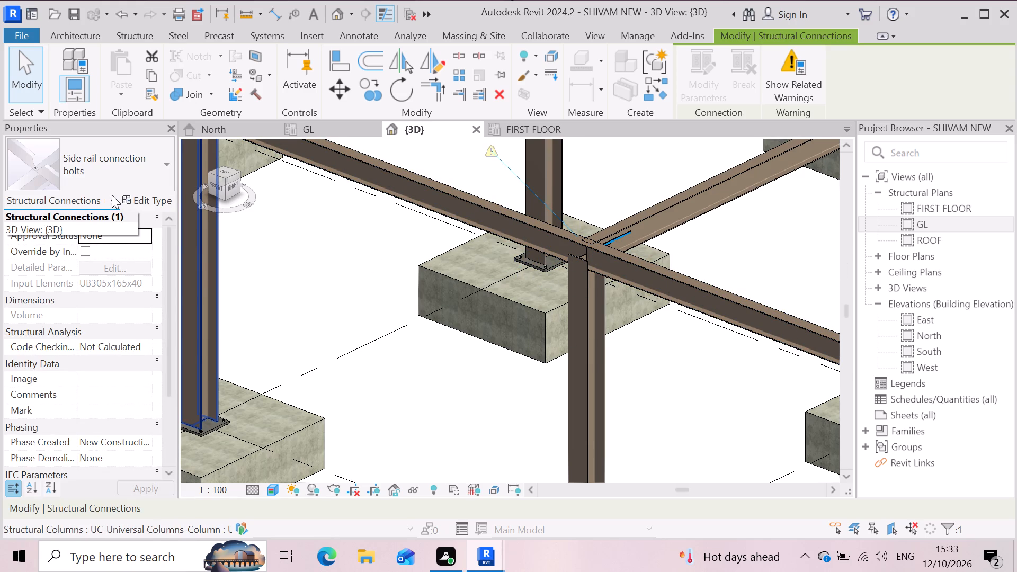
left_click(145, 174)
left_click(160, 163)
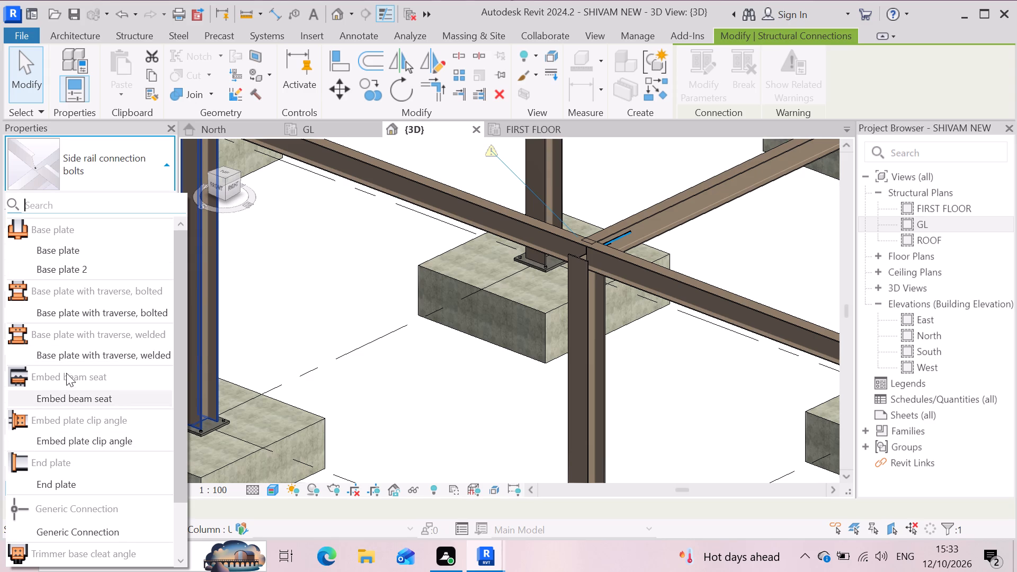
scroll(54, 358, "down", 7)
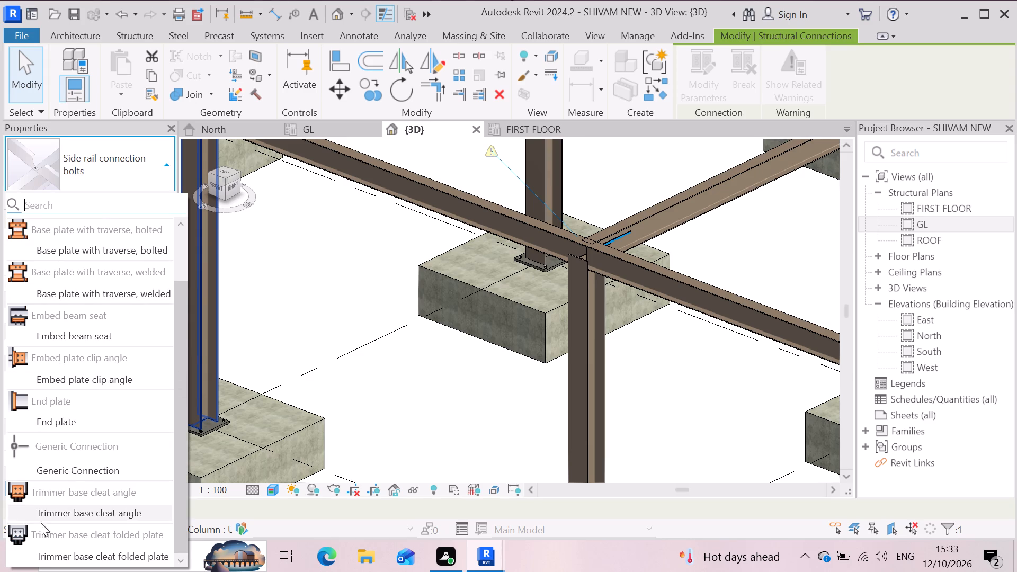
scroll(78, 482, "down", 3)
scroll(85, 448, "up", 10)
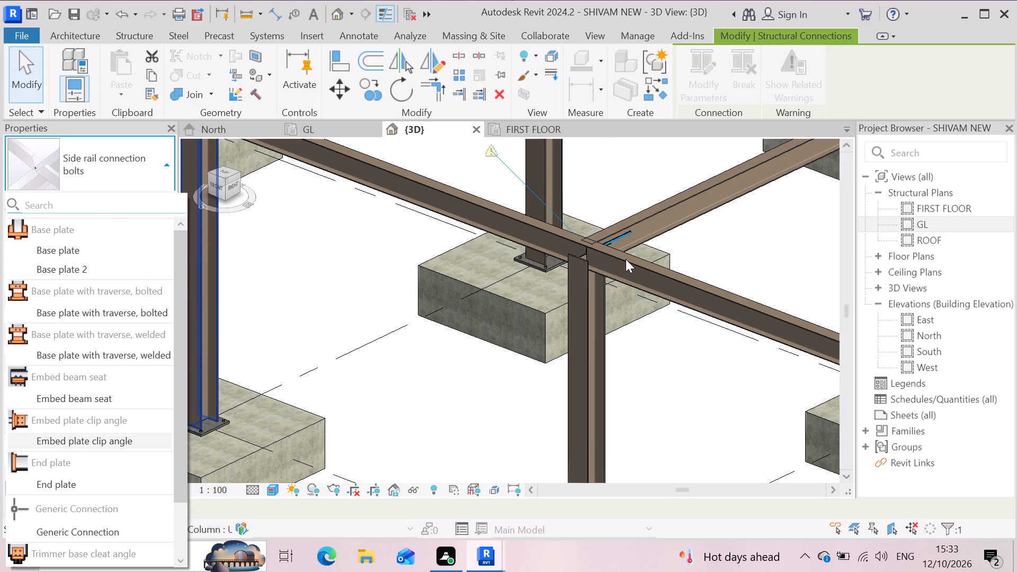
Delete the Side rail connection bolts connection from the UB305x165x40 beam running inward from the edge column.
key("Delete")
left_click(625, 229)
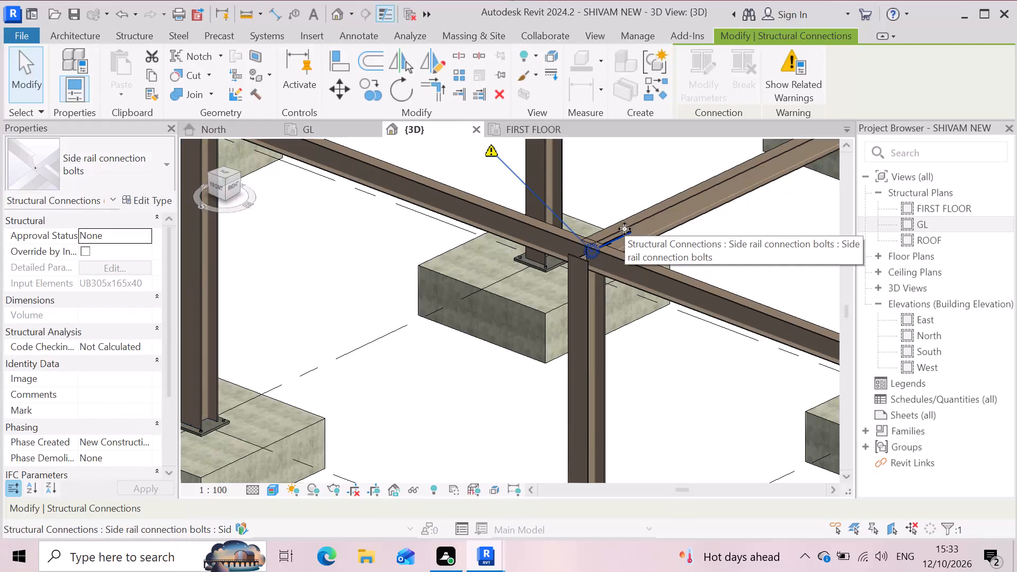
key("Delete")
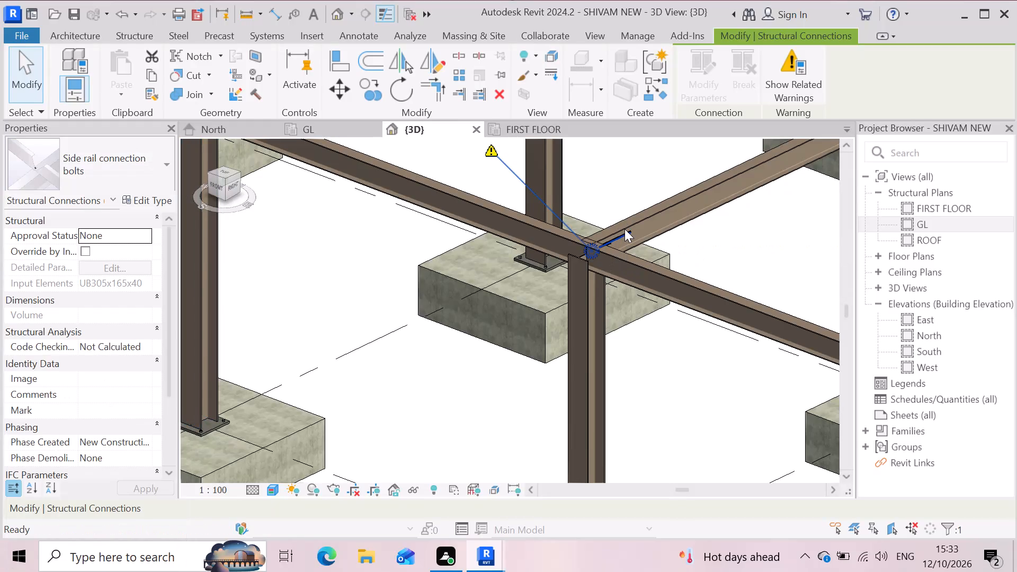
Place a Side rail connection bolts connection between a UB305x165x40 beam and the UC305x305x97 column at an interior four-beam joint.
scroll(557, 343, "down", 2)
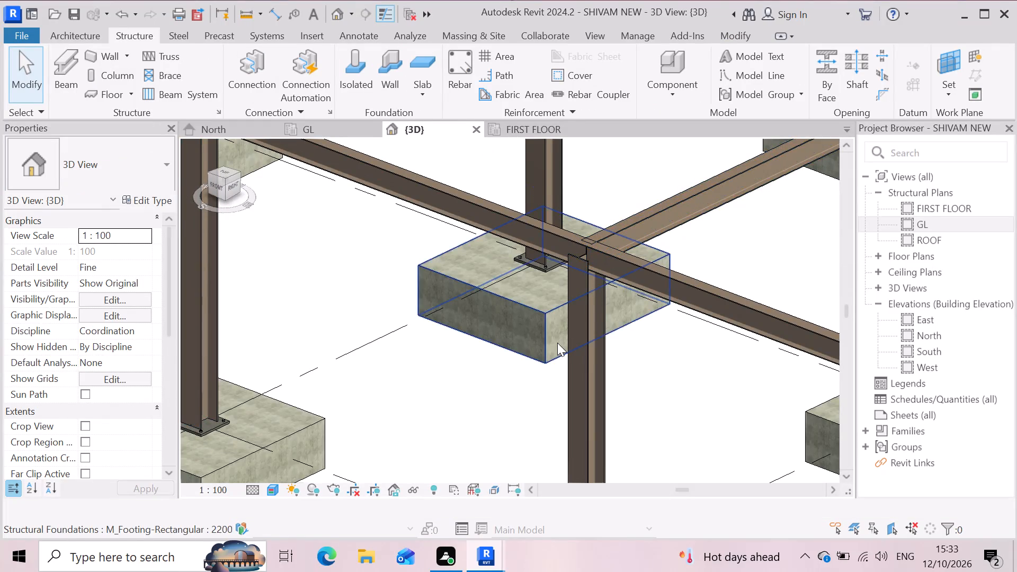
scroll(557, 343, "down", 11)
scroll(635, 246, "up", 3)
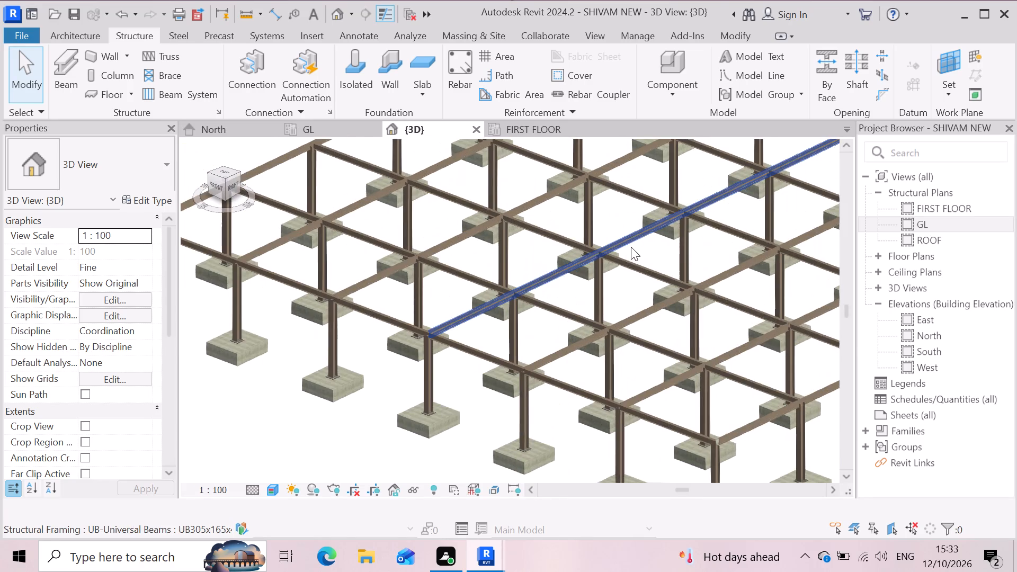
scroll(627, 246, "up", 13)
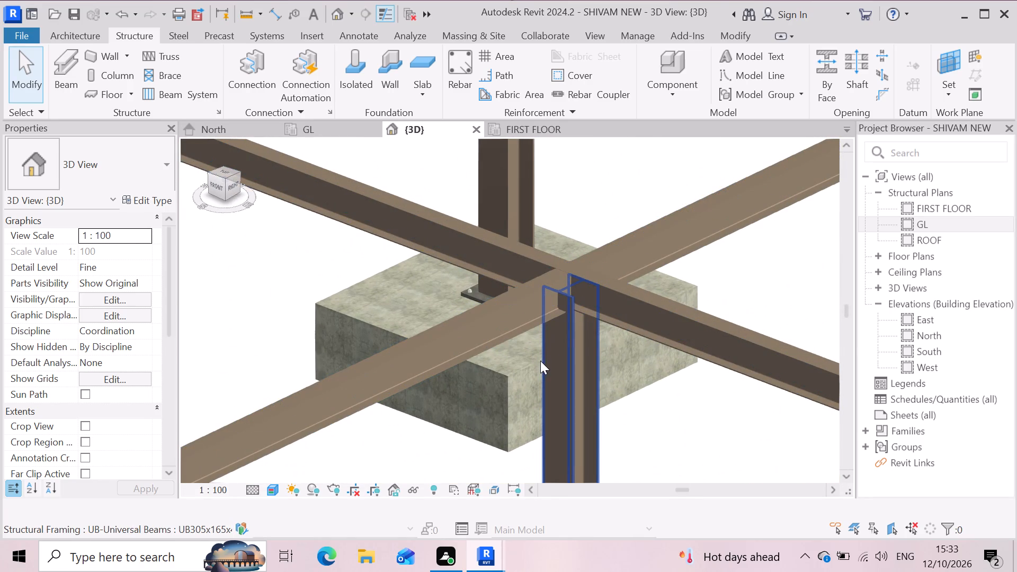
scroll(566, 322, "up", 3)
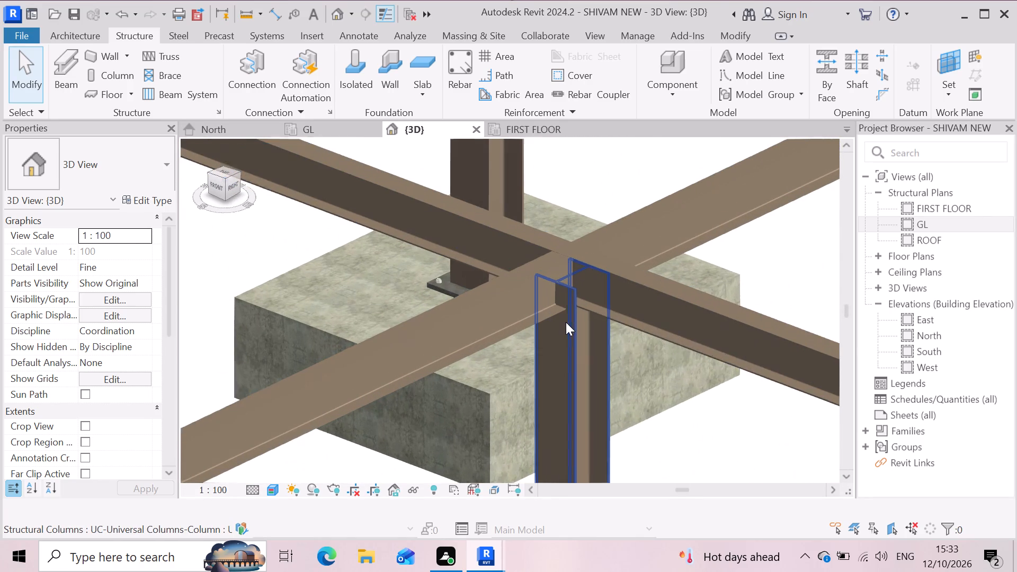
left_click(586, 312)
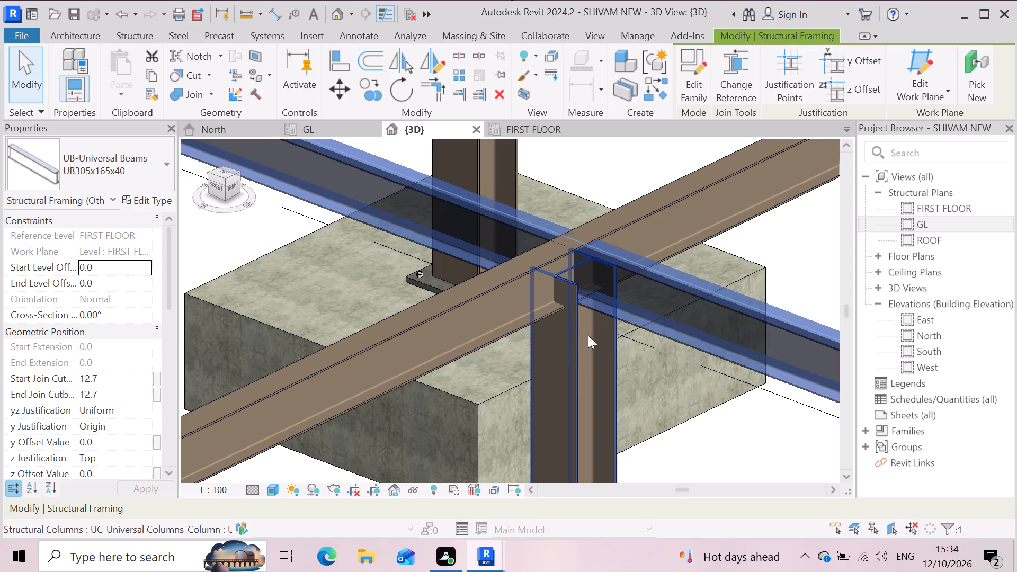
left_click(536, 339, "ctrl")
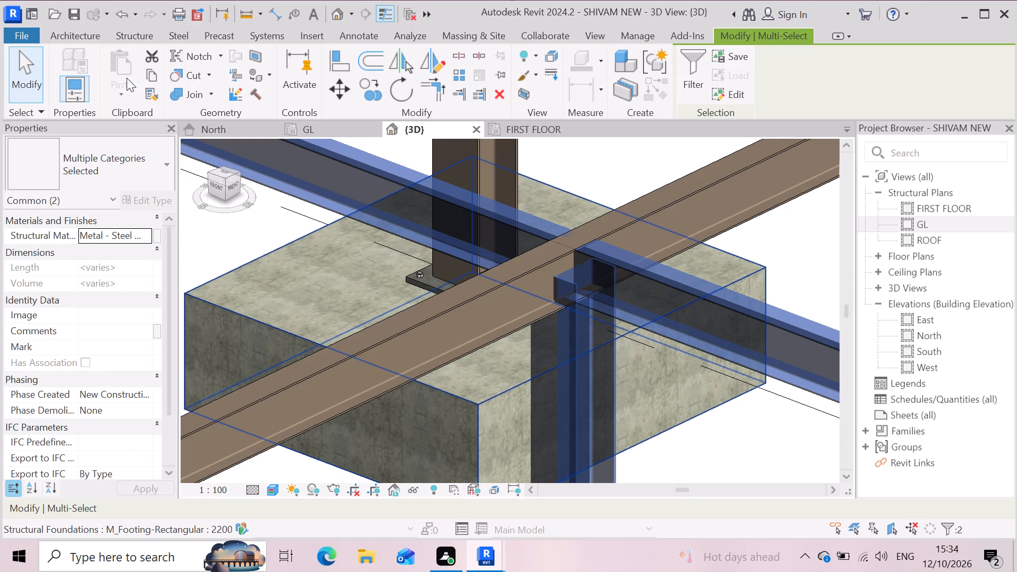
left_click(133, 31)
left_click(246, 73)
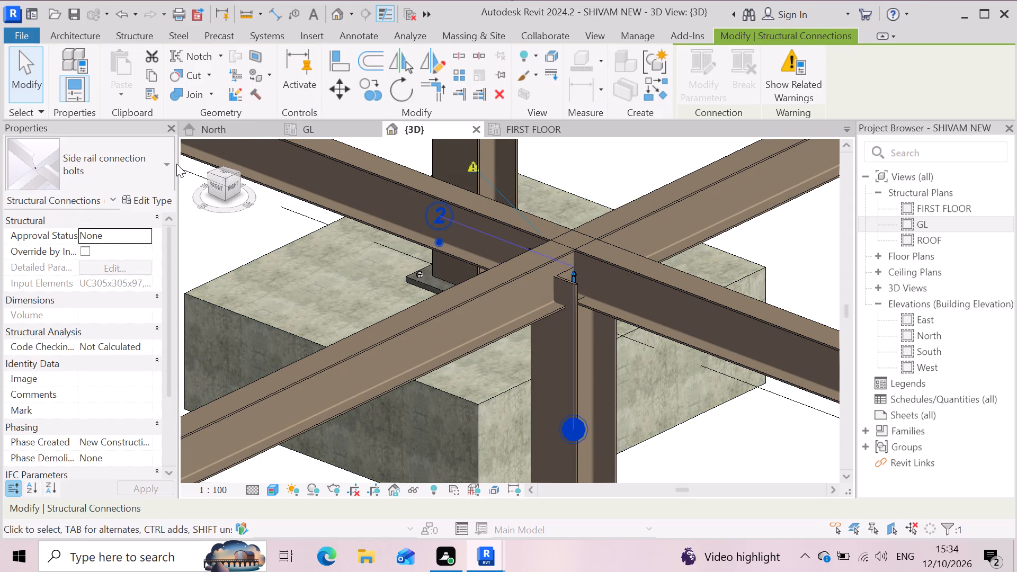
Look through the connection types available for the Side rail connection bolts connection at the interior four-beam joint.
left_click(159, 159)
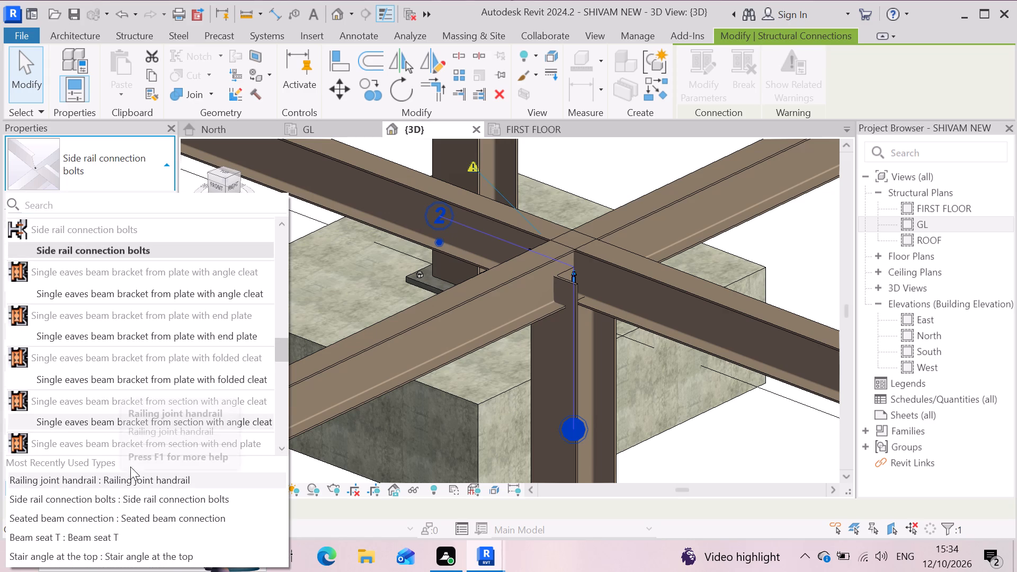
scroll(153, 463, "down", 2)
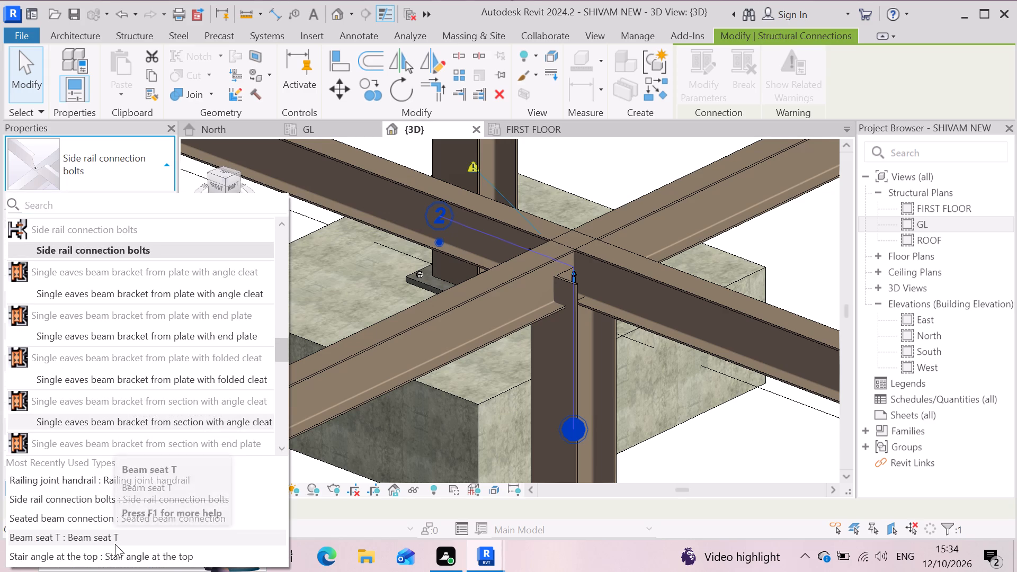
scroll(133, 515, "down", 3)
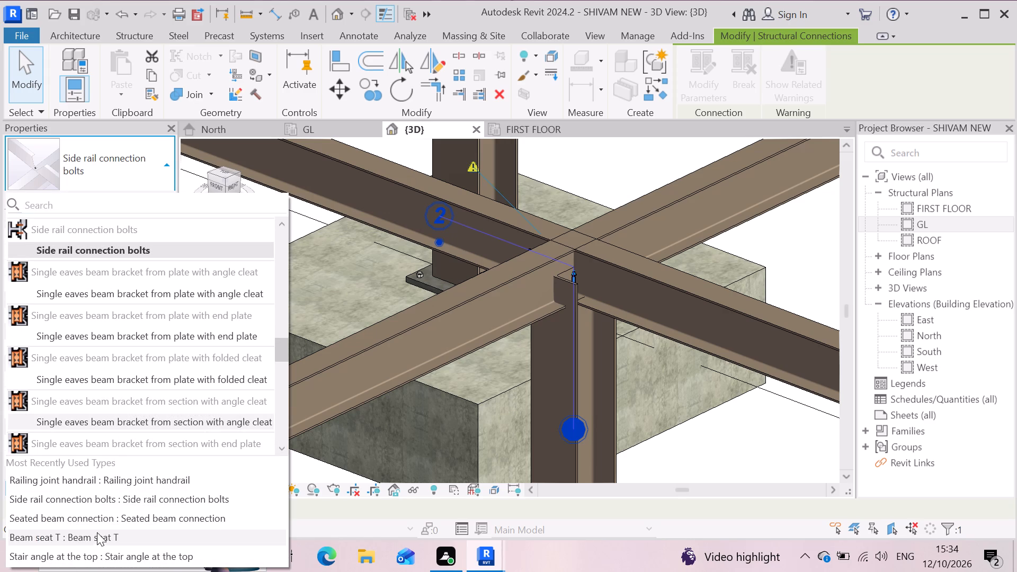
scroll(156, 459, "down", 4)
scroll(114, 382, "up", 3)
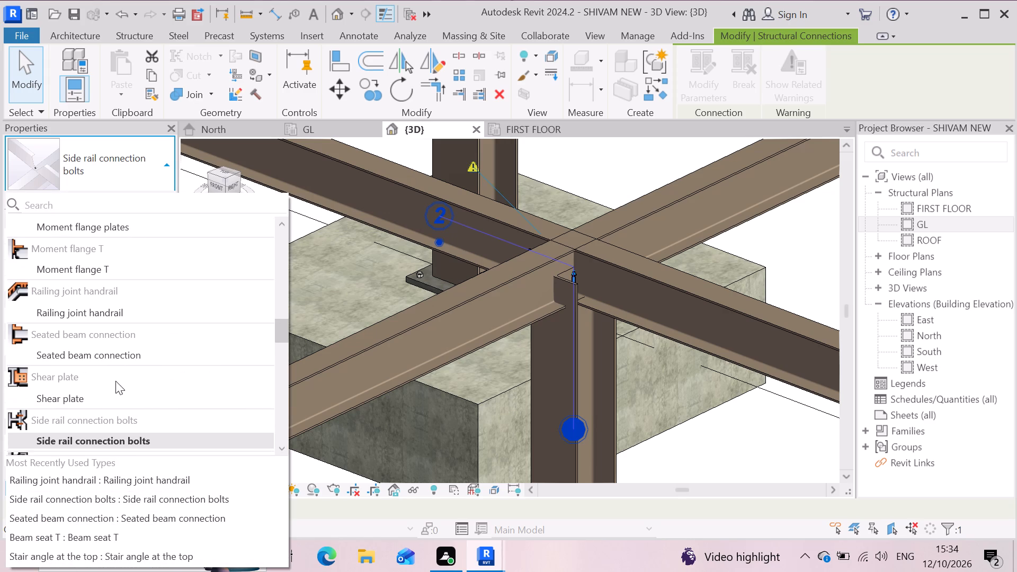
scroll(76, 398, "up", 3)
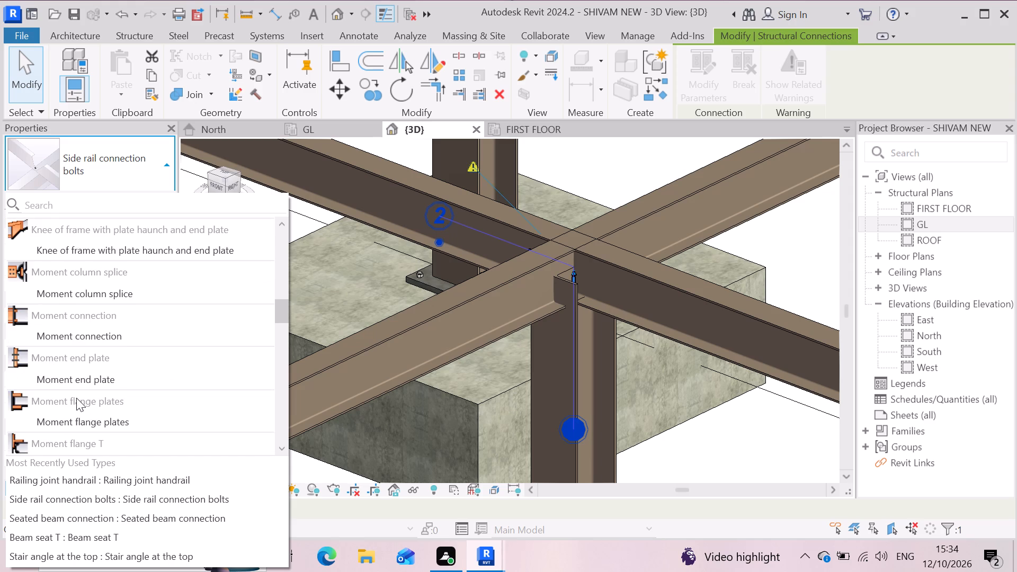
scroll(76, 398, "up", 6)
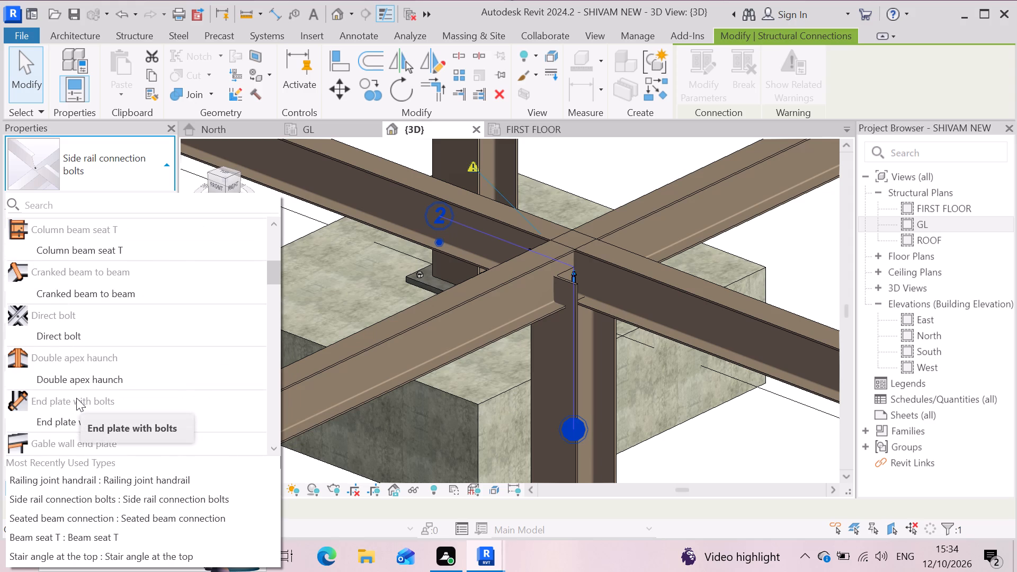
scroll(76, 398, "up", 5)
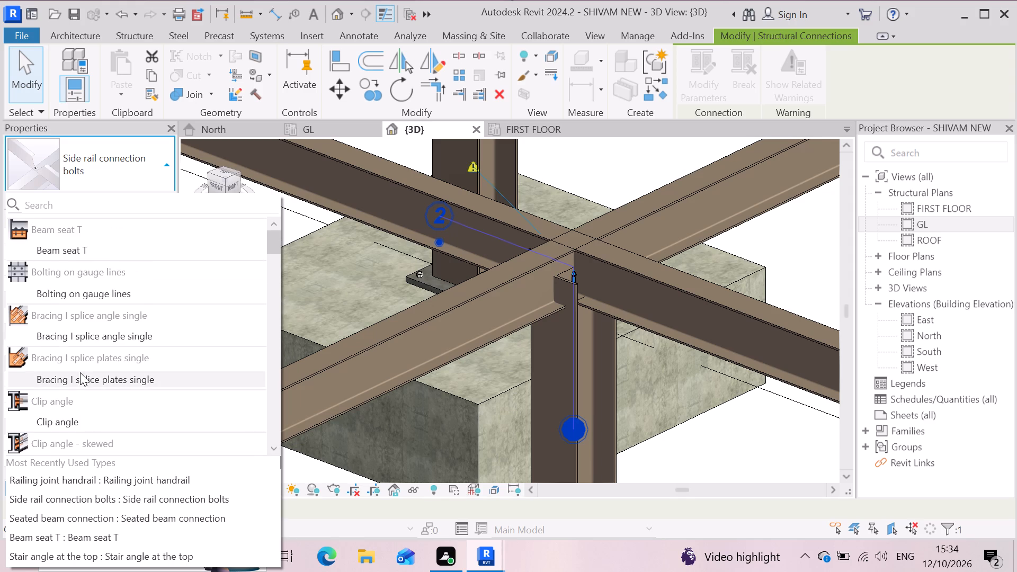
scroll(81, 370, "up", 2)
scroll(84, 369, "down", 4)
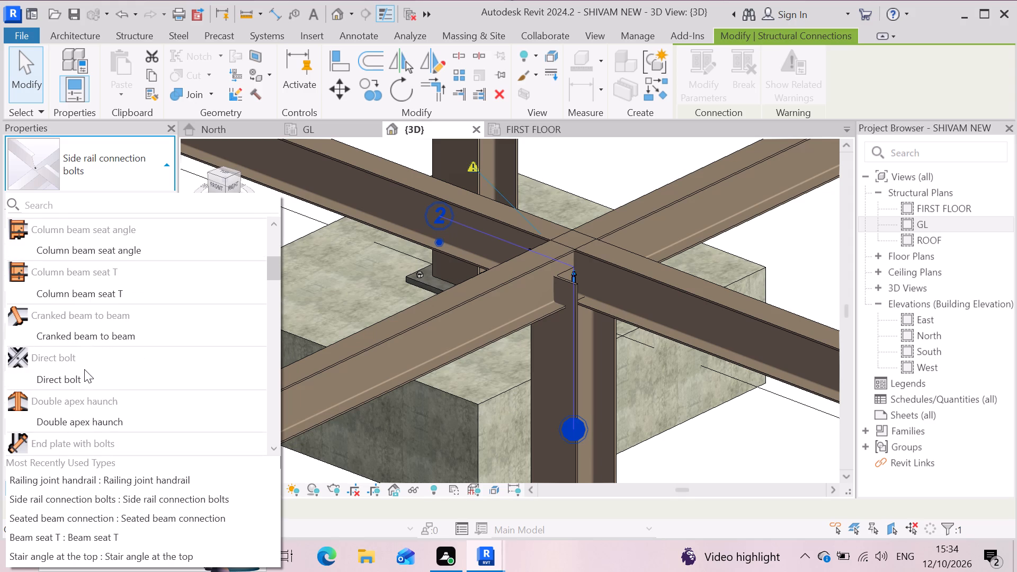
scroll(84, 369, "down", 6)
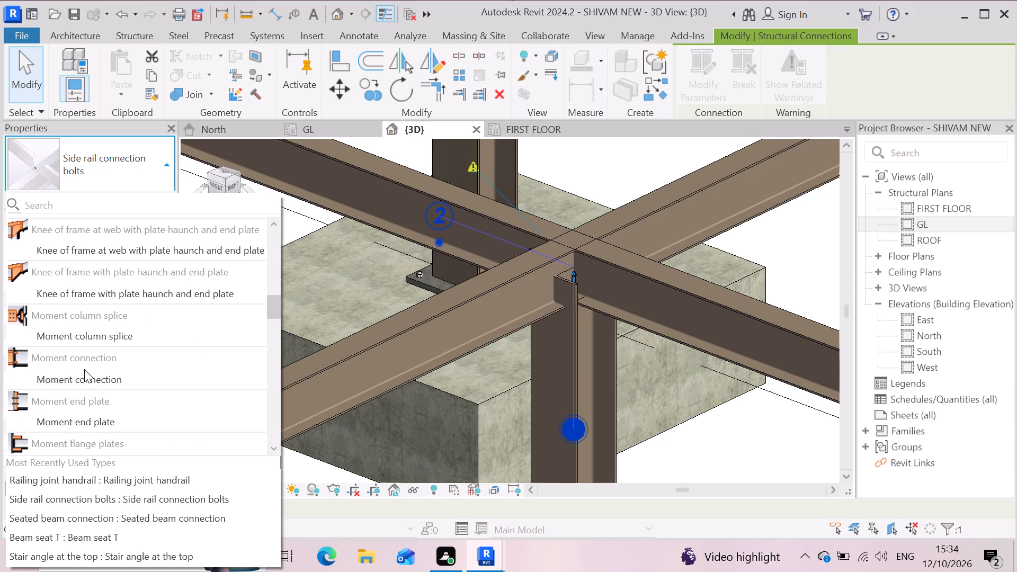
scroll(84, 369, "down", 8)
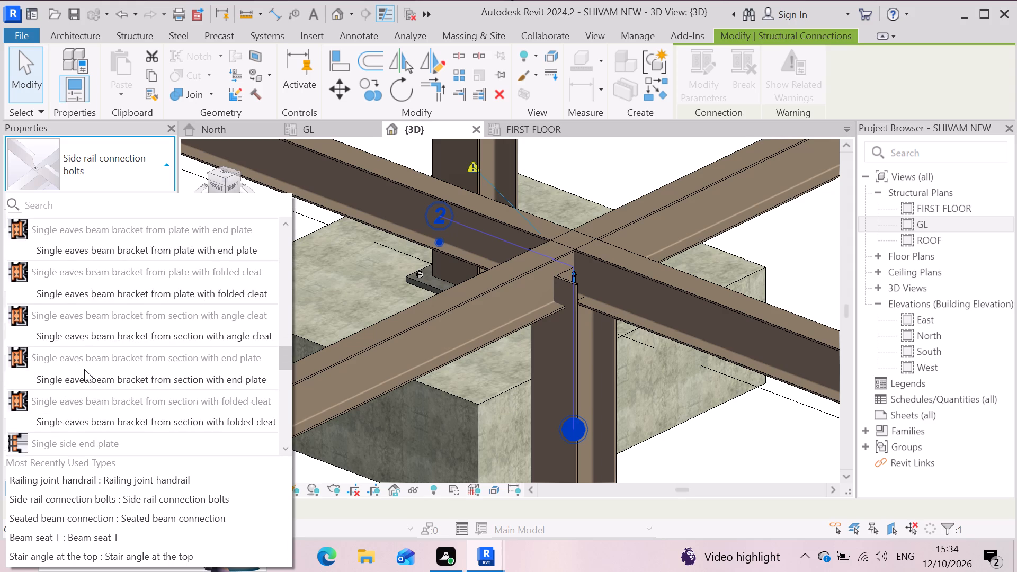
scroll(84, 369, "down", 13)
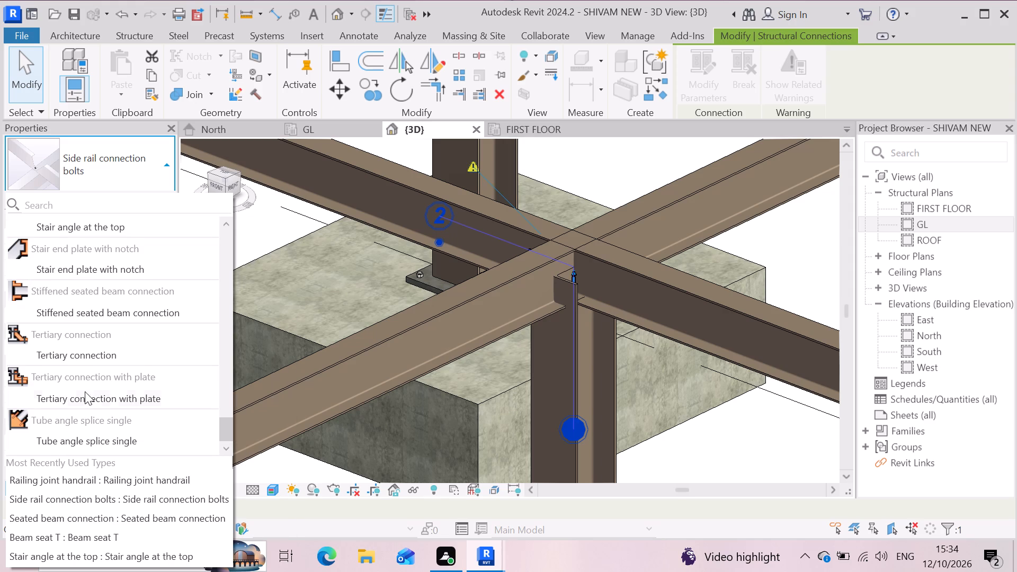
scroll(86, 404, "down", 3)
scroll(97, 434, "up", 2)
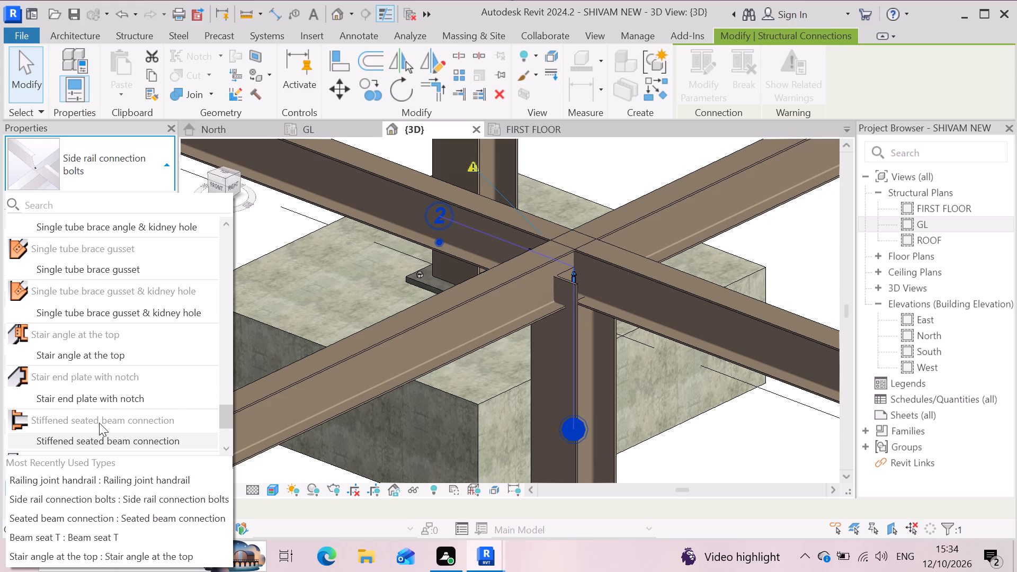
scroll(100, 423, "up", 7)
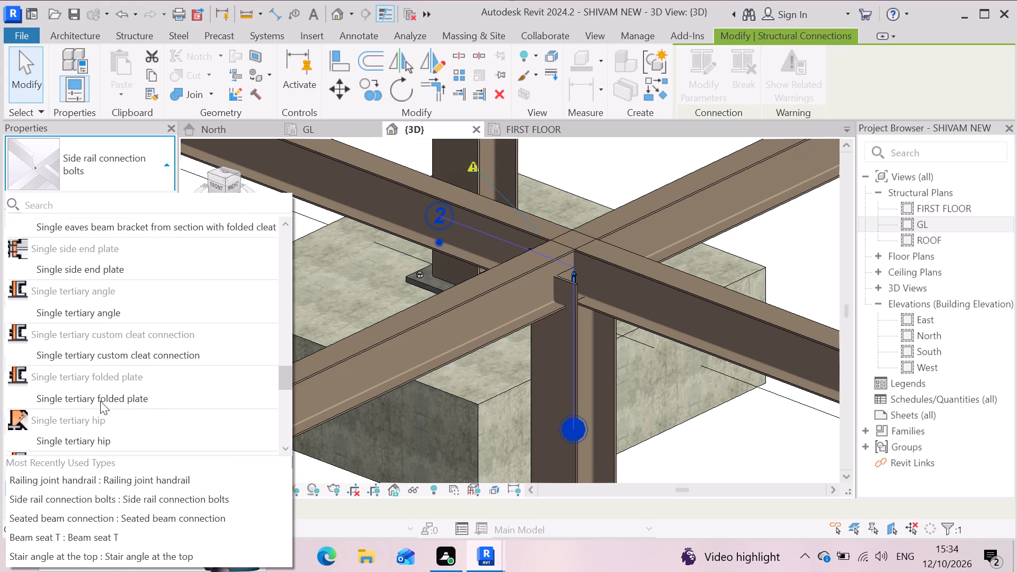
scroll(100, 401, "up", 8)
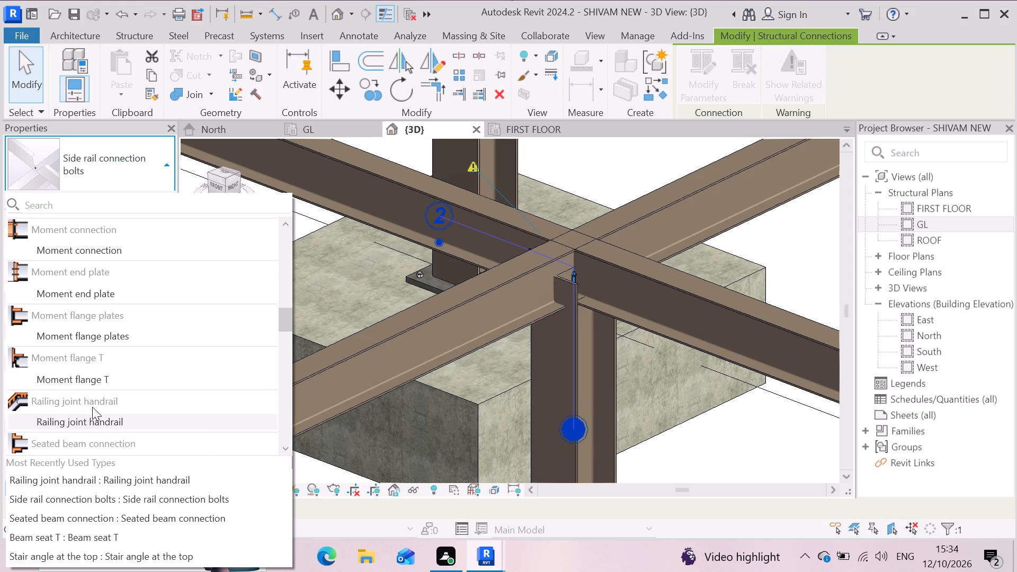
scroll(92, 407, "up", 4)
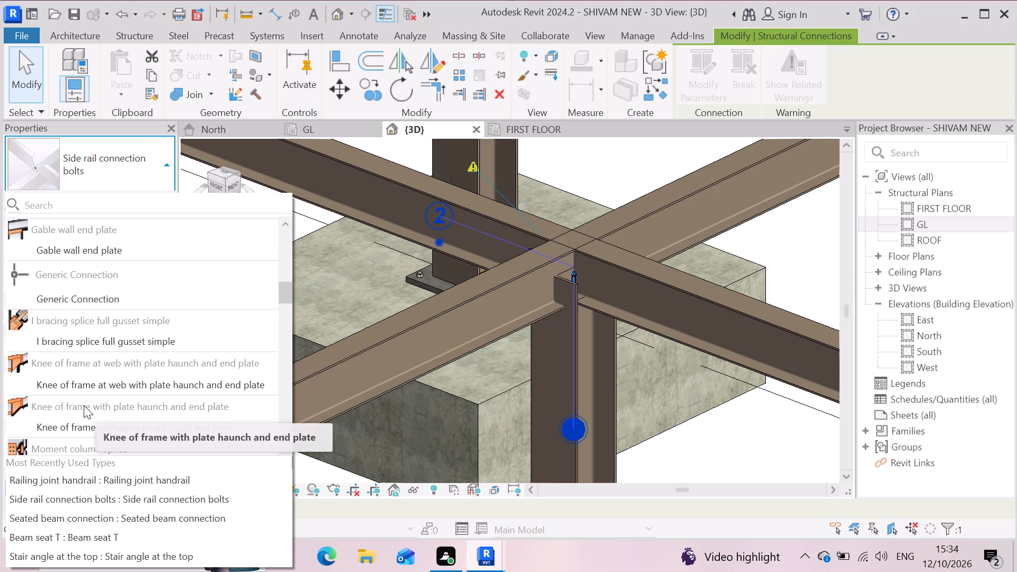
scroll(83, 405, "up", 5)
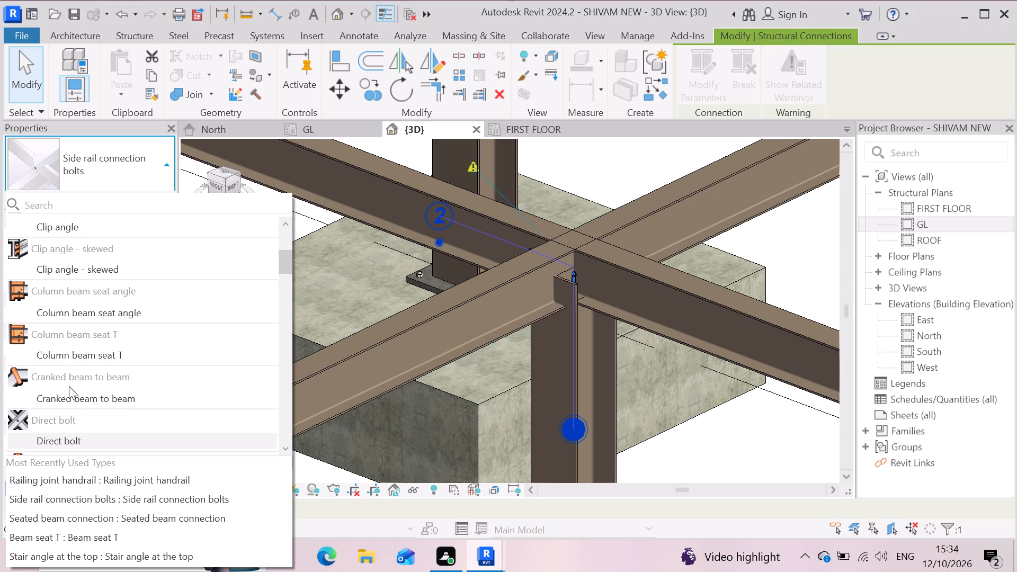
scroll(69, 386, "up", 3)
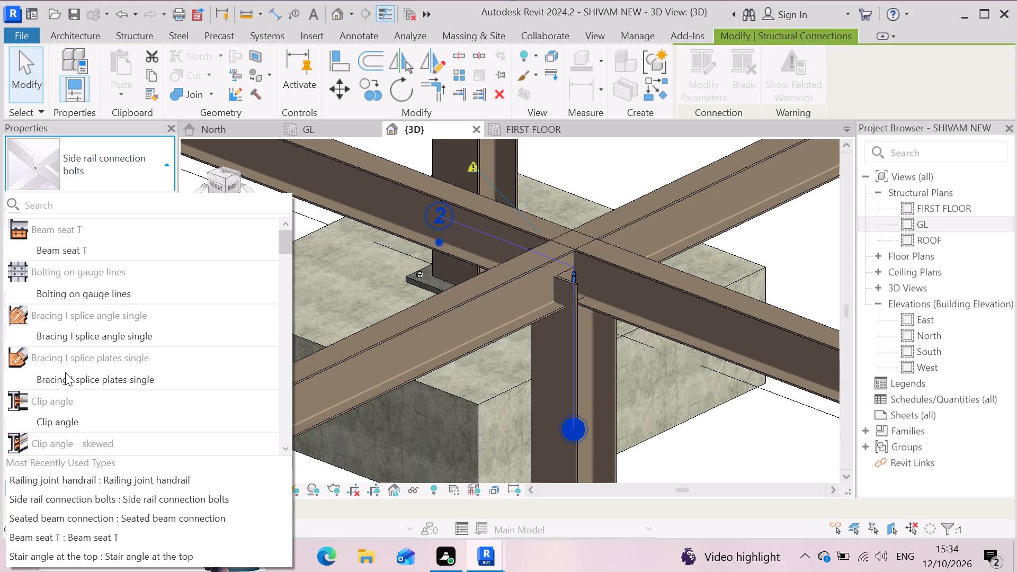
scroll(65, 372, "up", 3)
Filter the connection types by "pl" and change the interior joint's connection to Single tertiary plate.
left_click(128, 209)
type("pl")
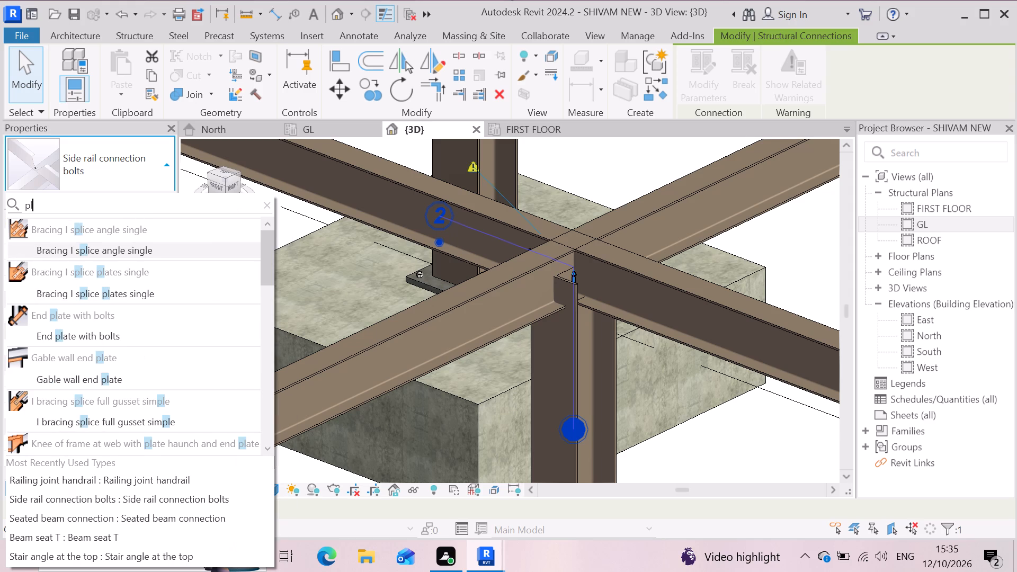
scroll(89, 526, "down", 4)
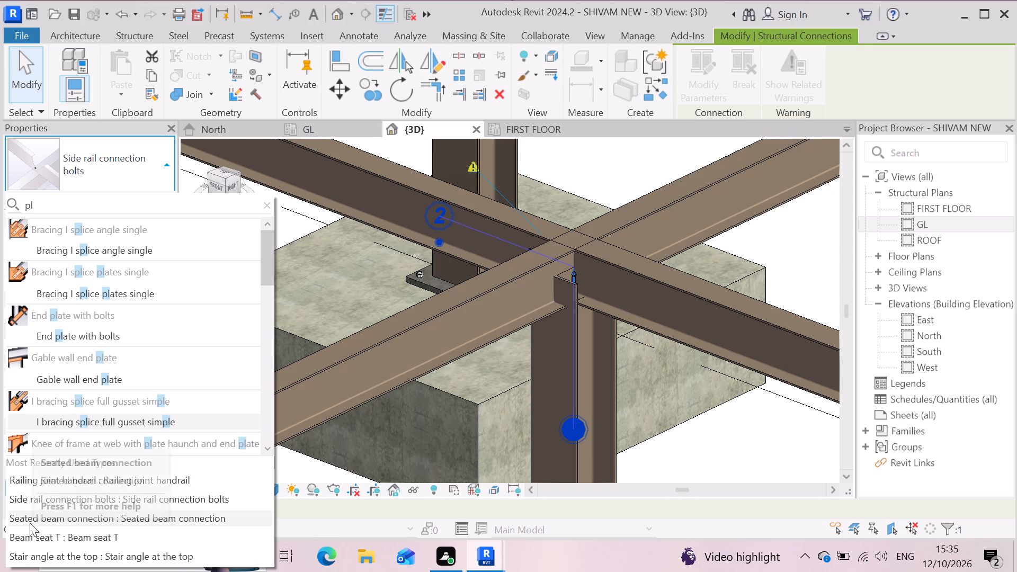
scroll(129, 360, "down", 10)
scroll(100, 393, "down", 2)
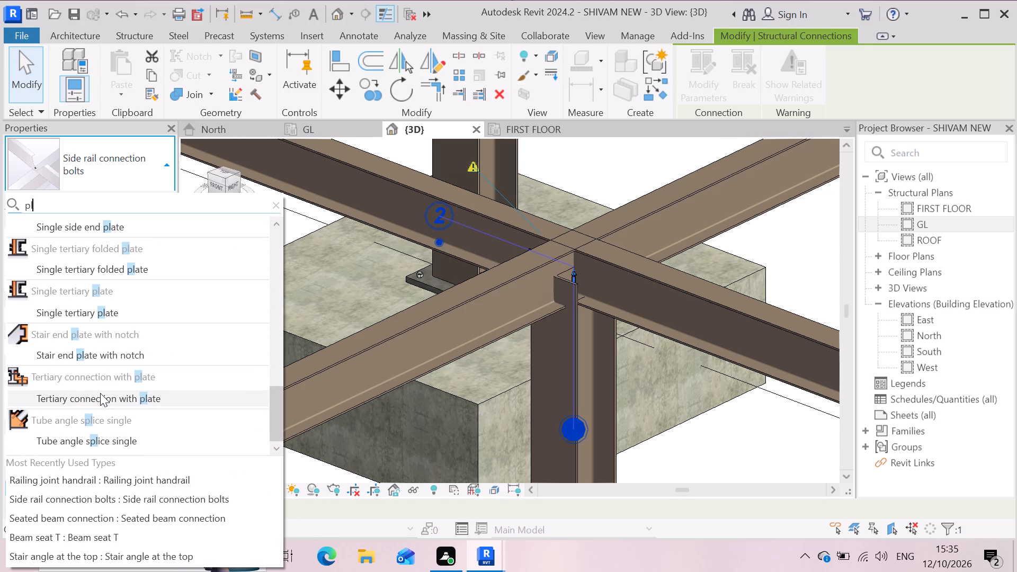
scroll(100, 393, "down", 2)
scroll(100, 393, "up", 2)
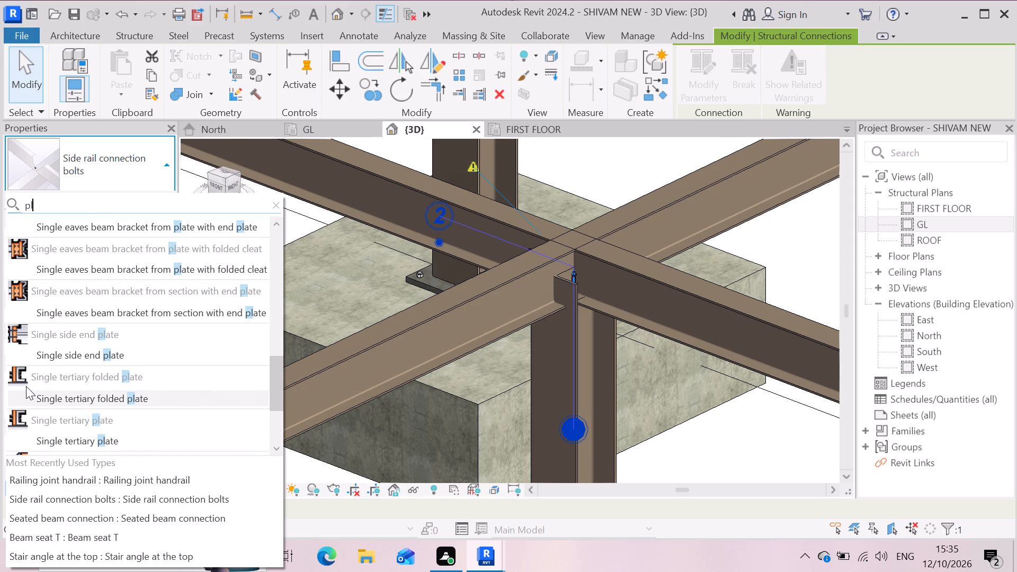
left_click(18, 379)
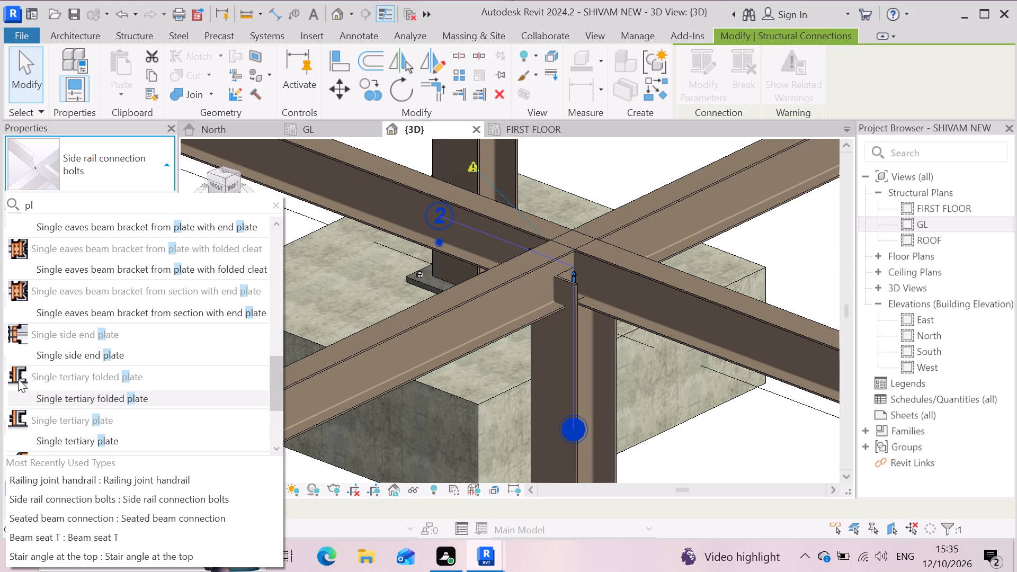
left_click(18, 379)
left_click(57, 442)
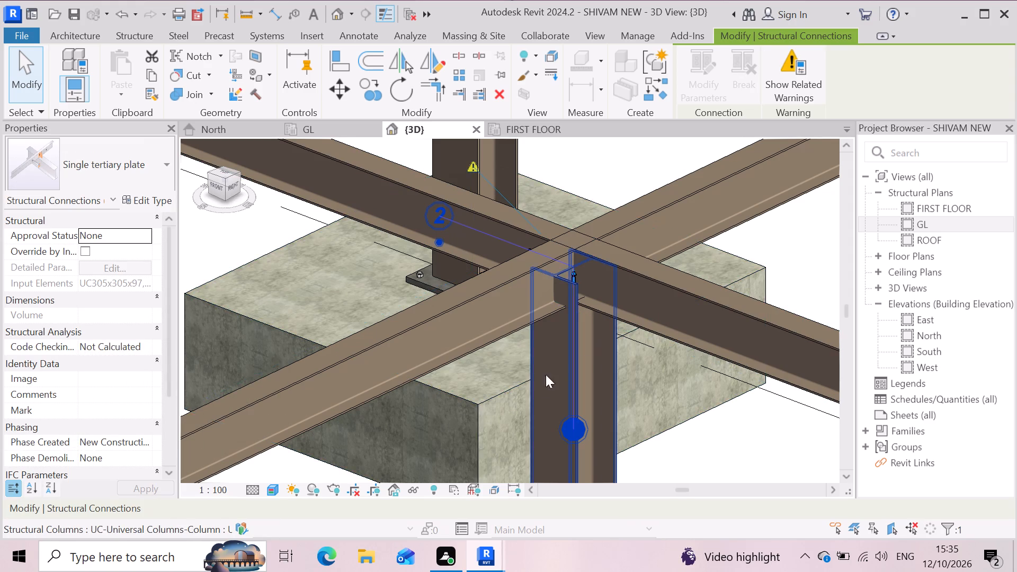
Set the 3D view's visual style to Wireframe around the interior four-beam joint.
scroll(602, 308, "up", 3)
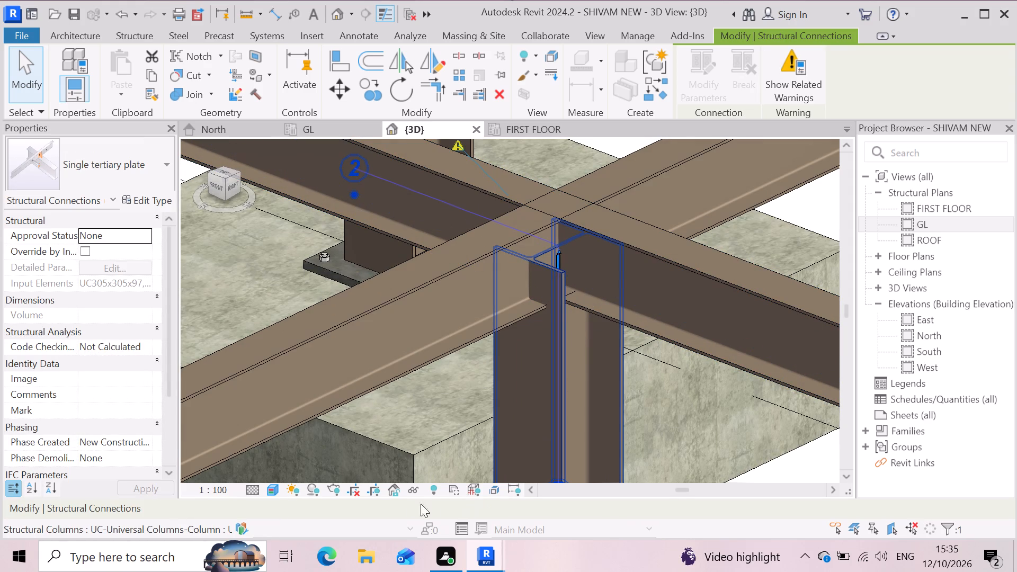
left_click(559, 255)
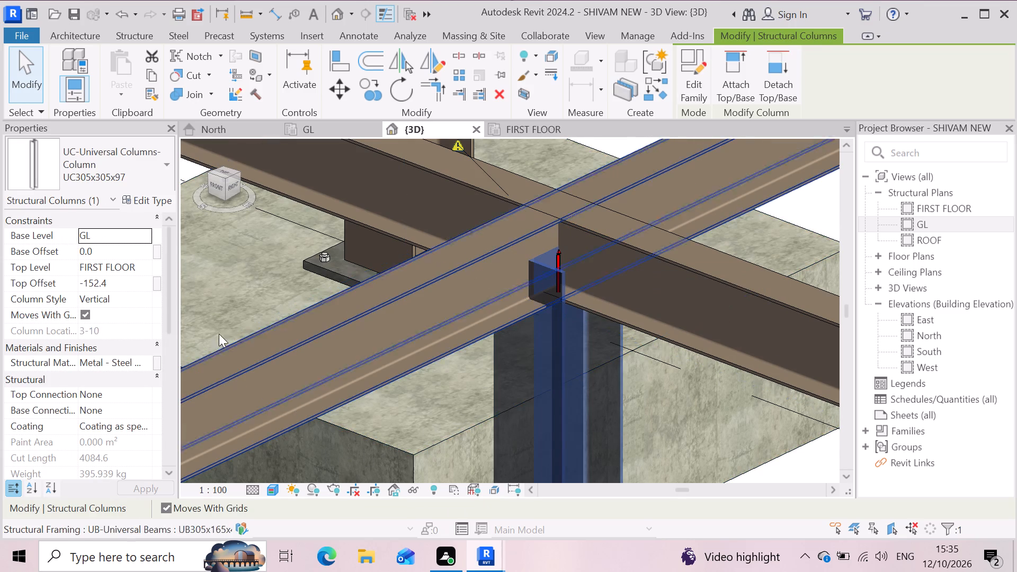
left_click(415, 330)
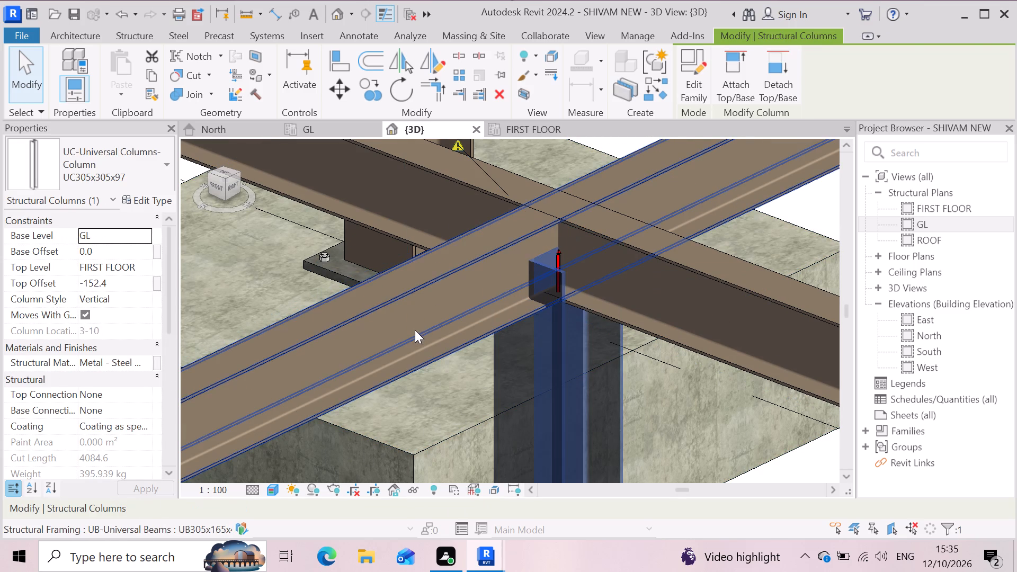
scroll(579, 264, "up", 6)
scroll(550, 307, "down", 3)
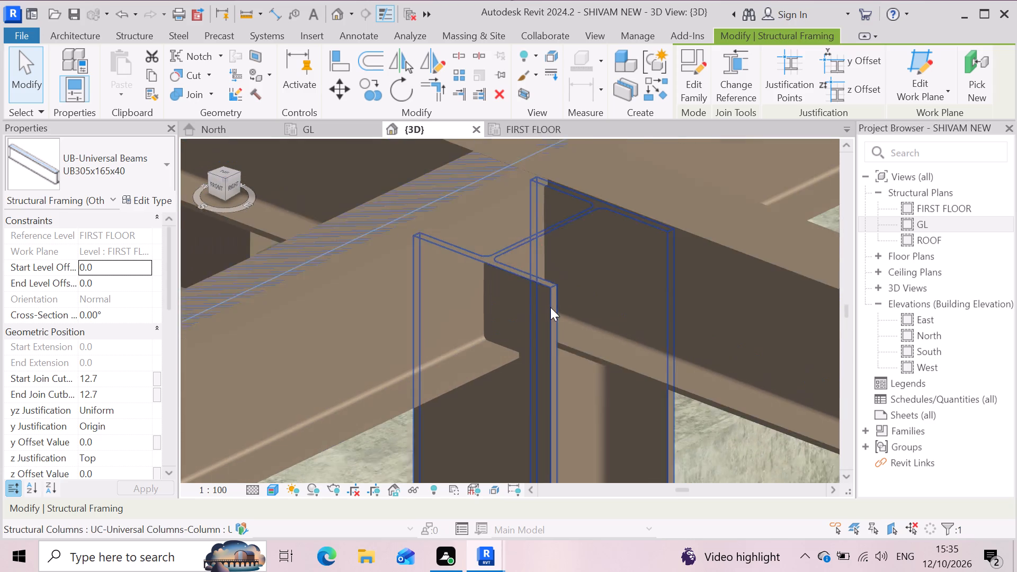
left_click(277, 492)
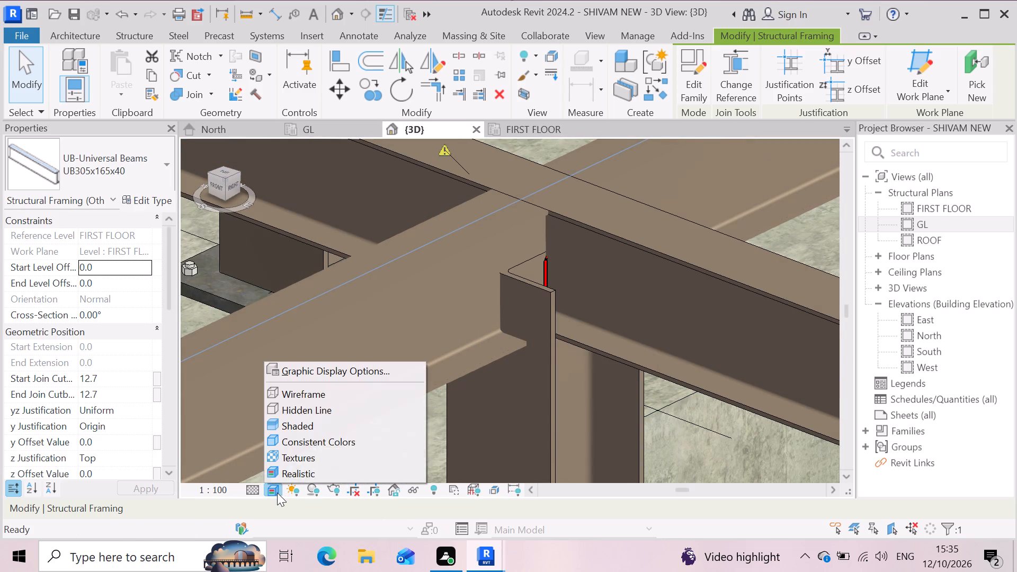
left_click(333, 394)
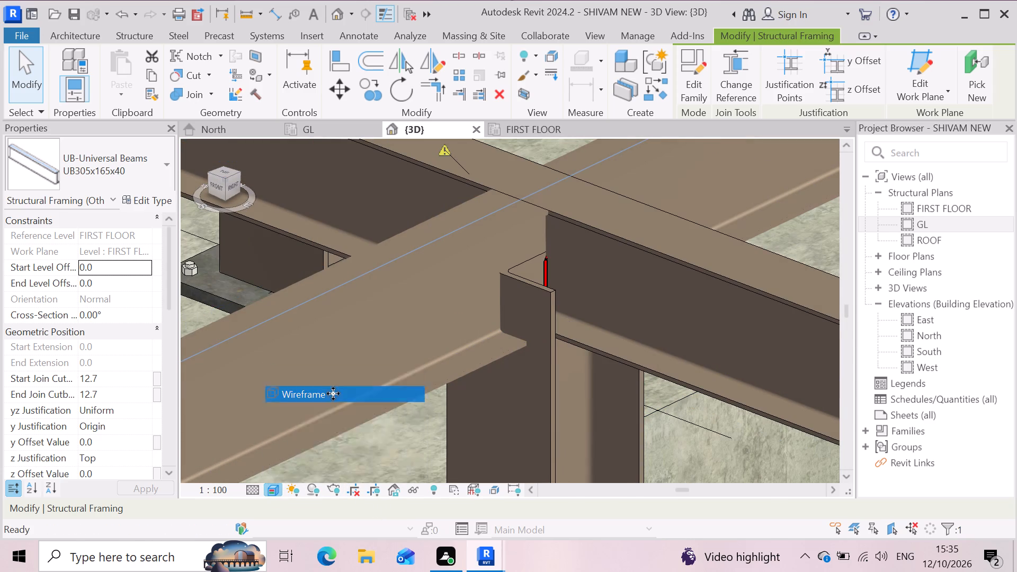
Delete the Single tertiary plate connection from the UC305x305x97 column at the interior four-beam joint.
scroll(527, 267, "up", 3)
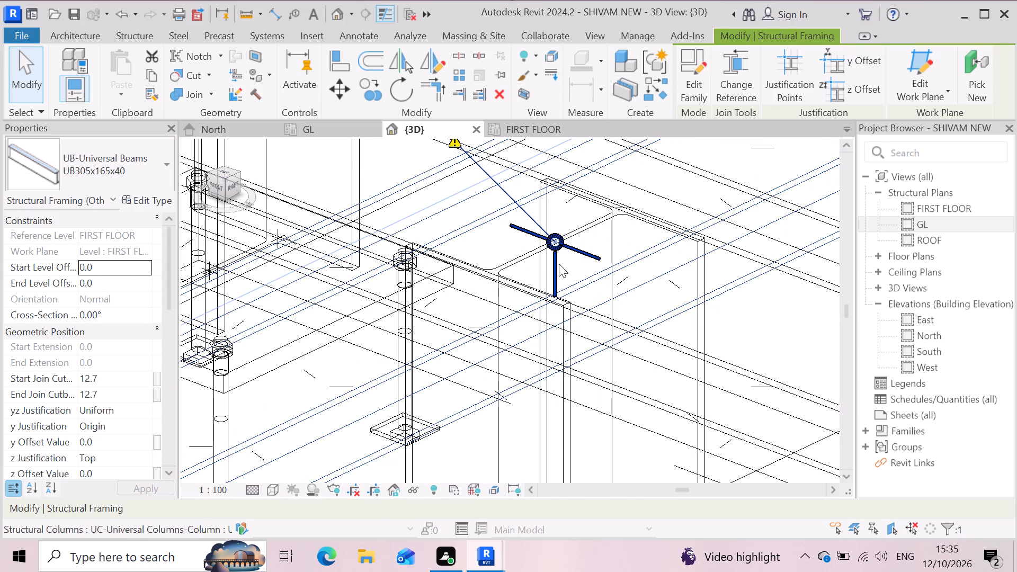
left_click(559, 264)
key("Delete")
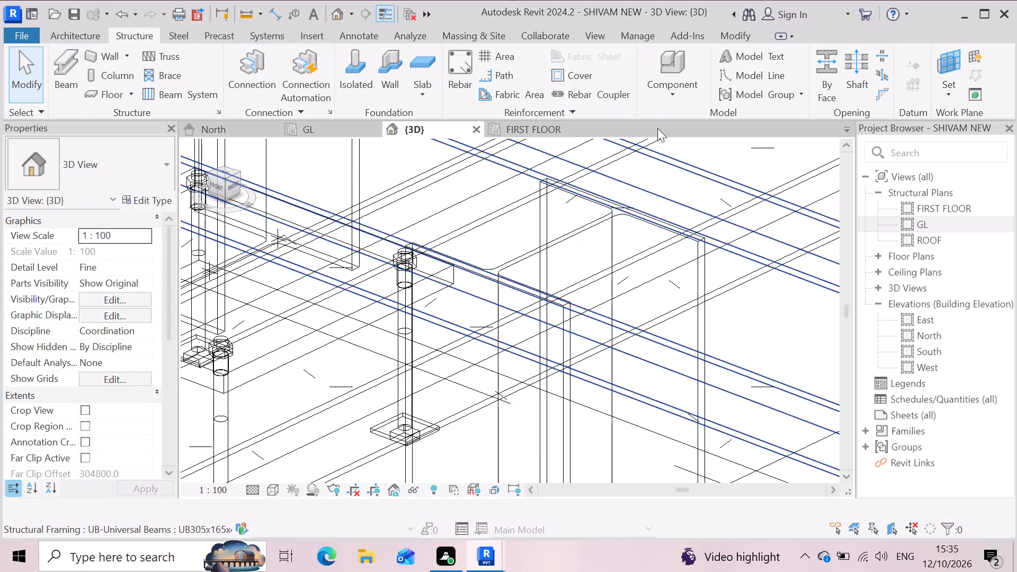
scroll(546, 376, "down", 18)
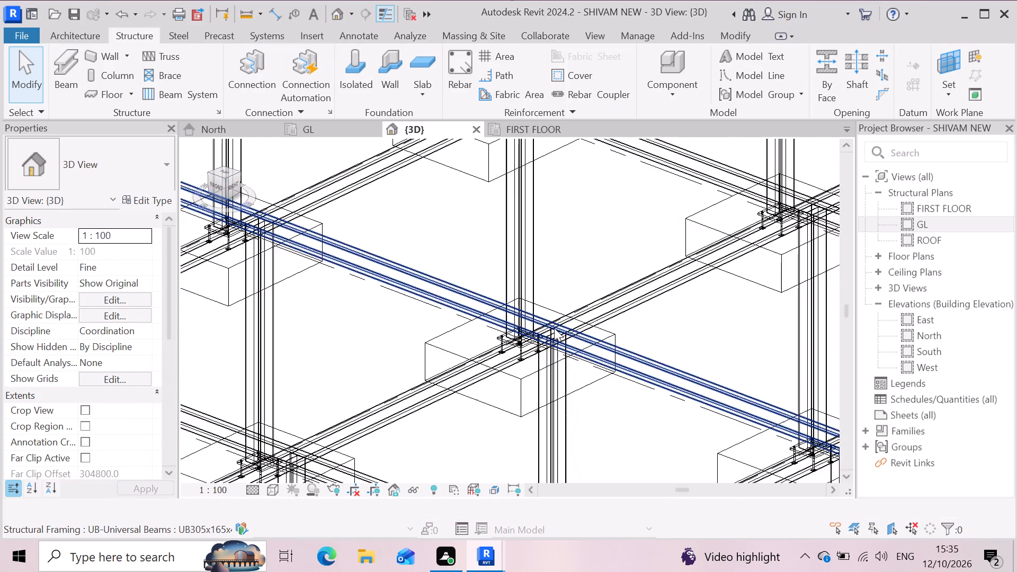
Set the 3D view's visual style to a realistic display with material textures.
scroll(554, 328, "down", 10)
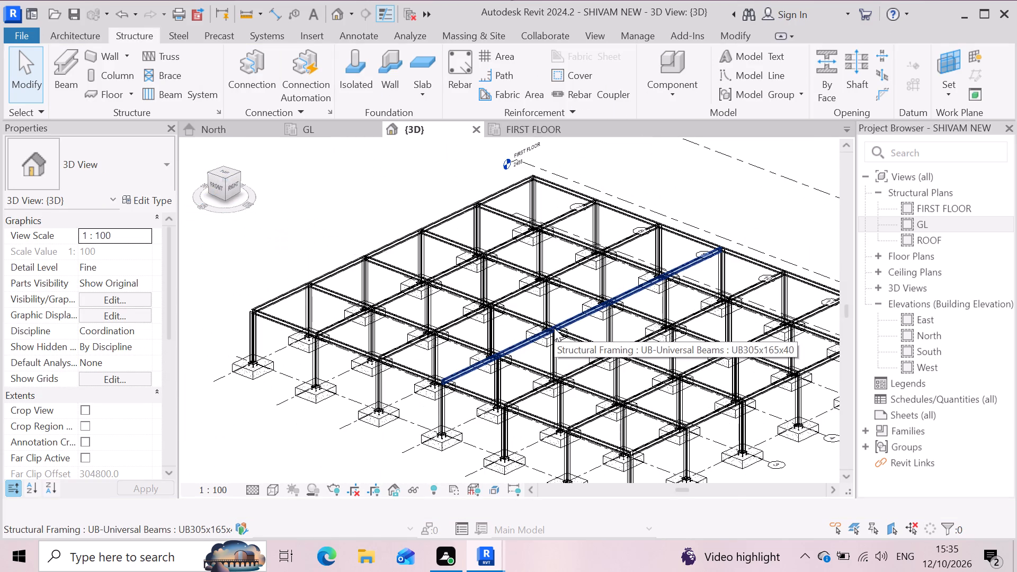
key("Escape")
scroll(530, 310, "down", 3)
scroll(473, 306, "down", 2)
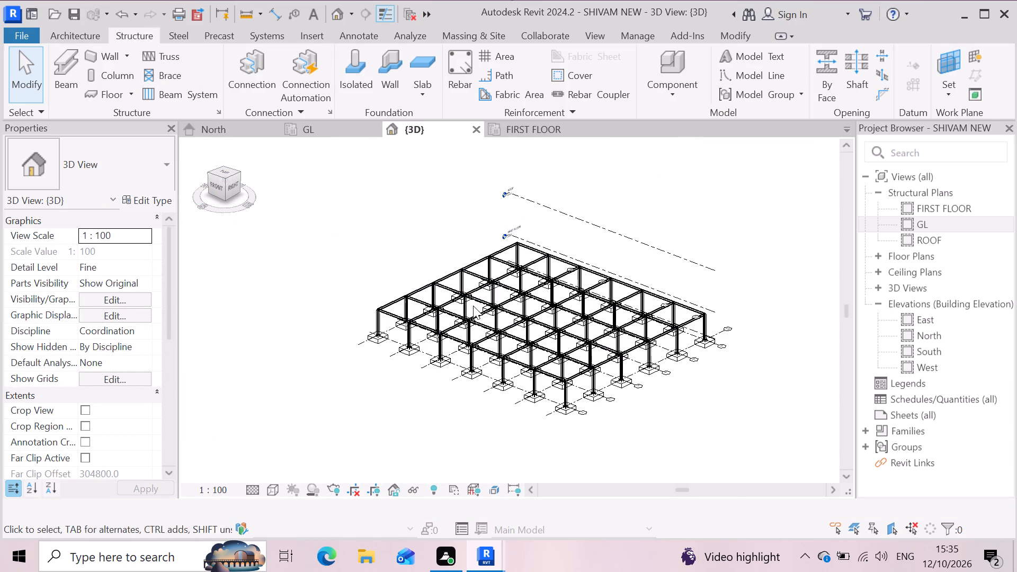
scroll(684, 340, "up", 2)
left_click(715, 399)
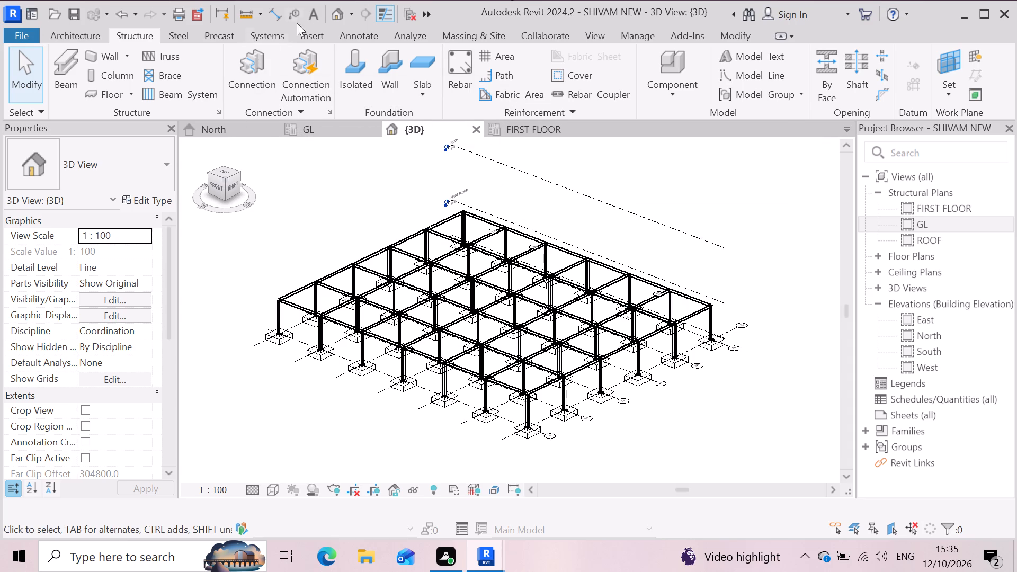
left_click(333, 15)
left_click(272, 489)
left_click(274, 473)
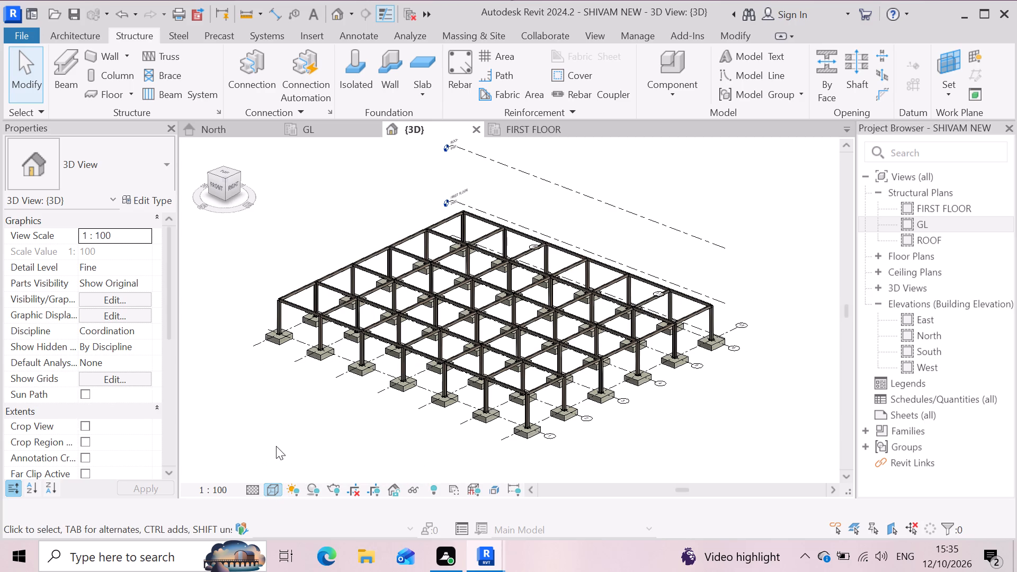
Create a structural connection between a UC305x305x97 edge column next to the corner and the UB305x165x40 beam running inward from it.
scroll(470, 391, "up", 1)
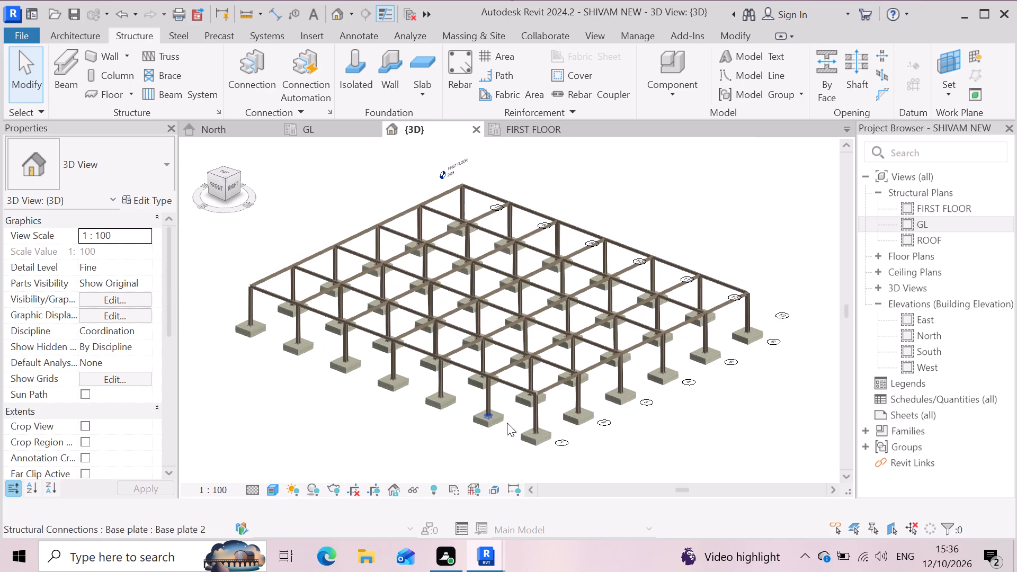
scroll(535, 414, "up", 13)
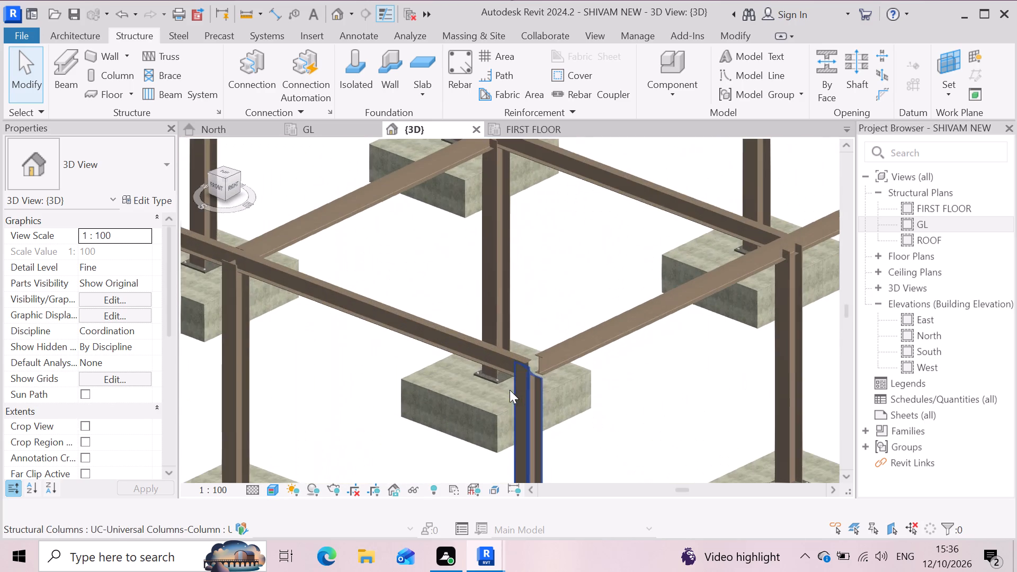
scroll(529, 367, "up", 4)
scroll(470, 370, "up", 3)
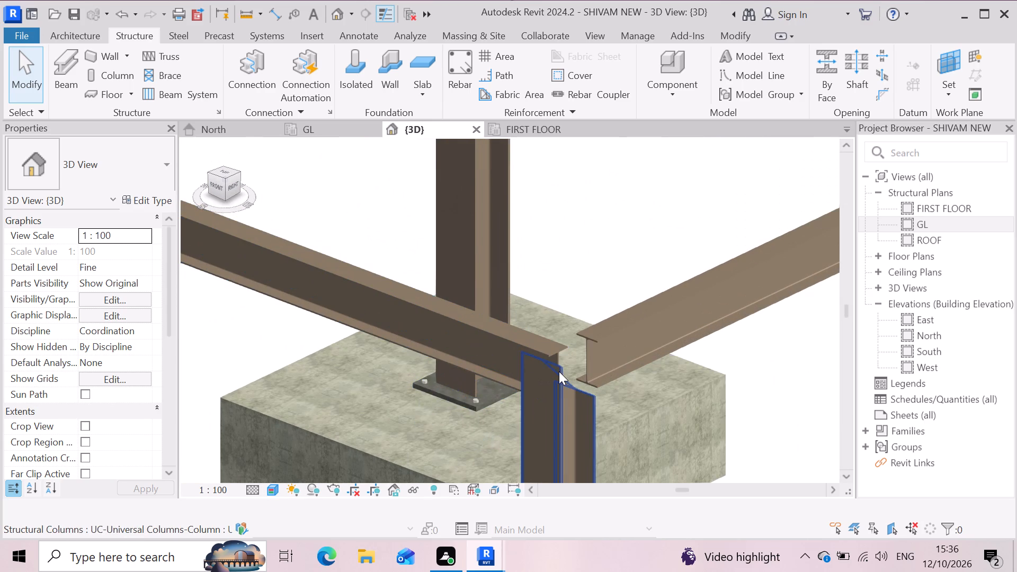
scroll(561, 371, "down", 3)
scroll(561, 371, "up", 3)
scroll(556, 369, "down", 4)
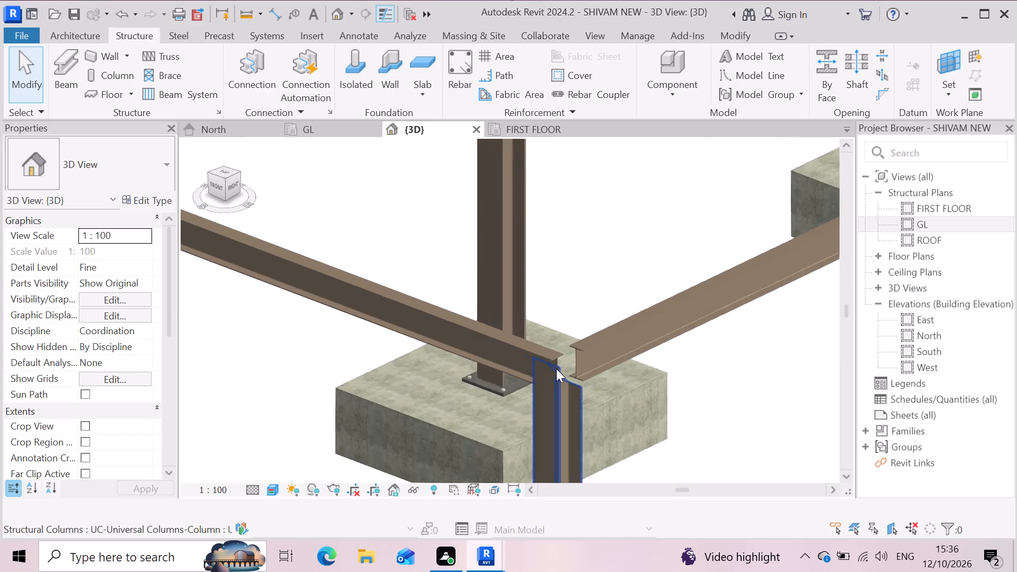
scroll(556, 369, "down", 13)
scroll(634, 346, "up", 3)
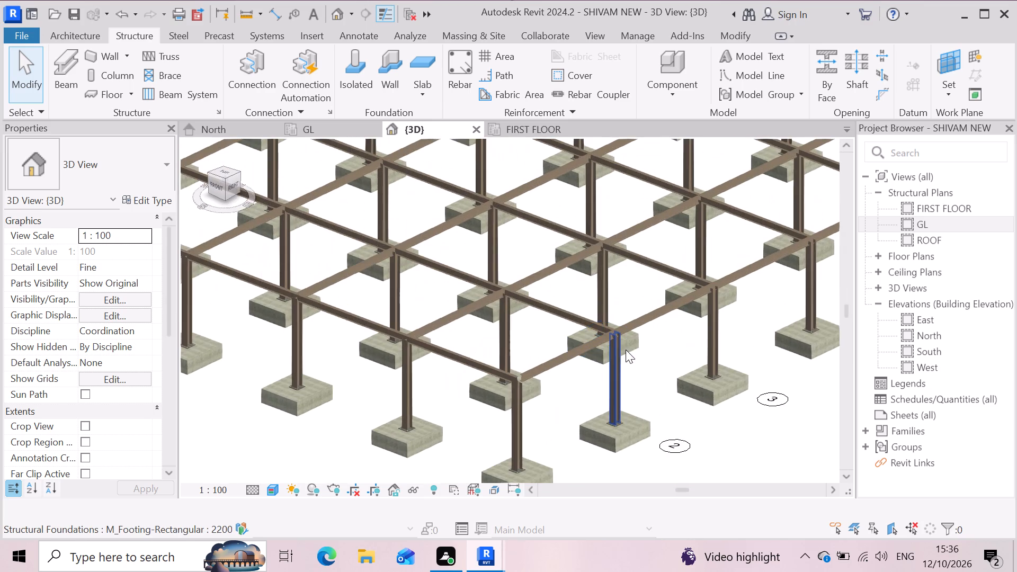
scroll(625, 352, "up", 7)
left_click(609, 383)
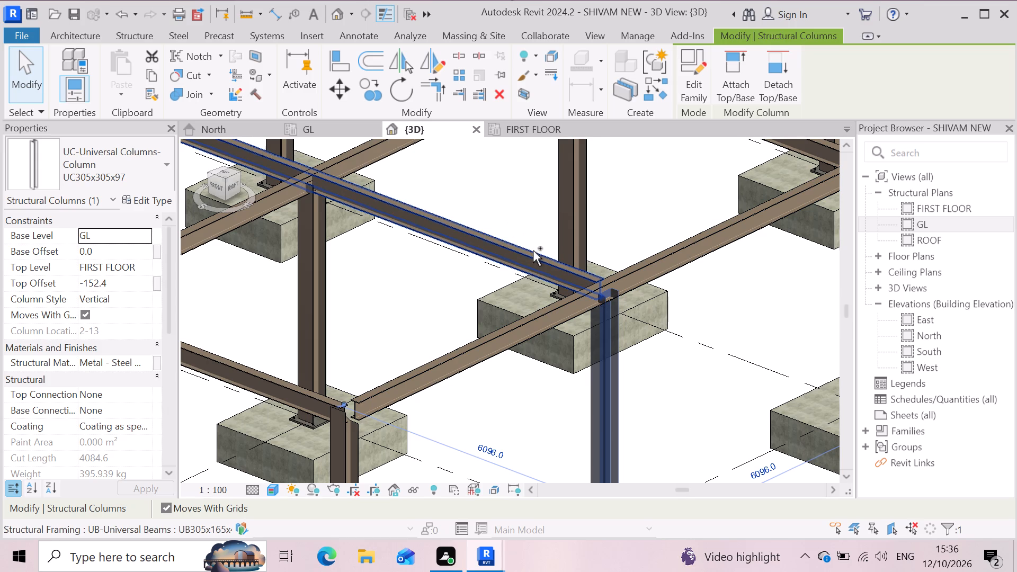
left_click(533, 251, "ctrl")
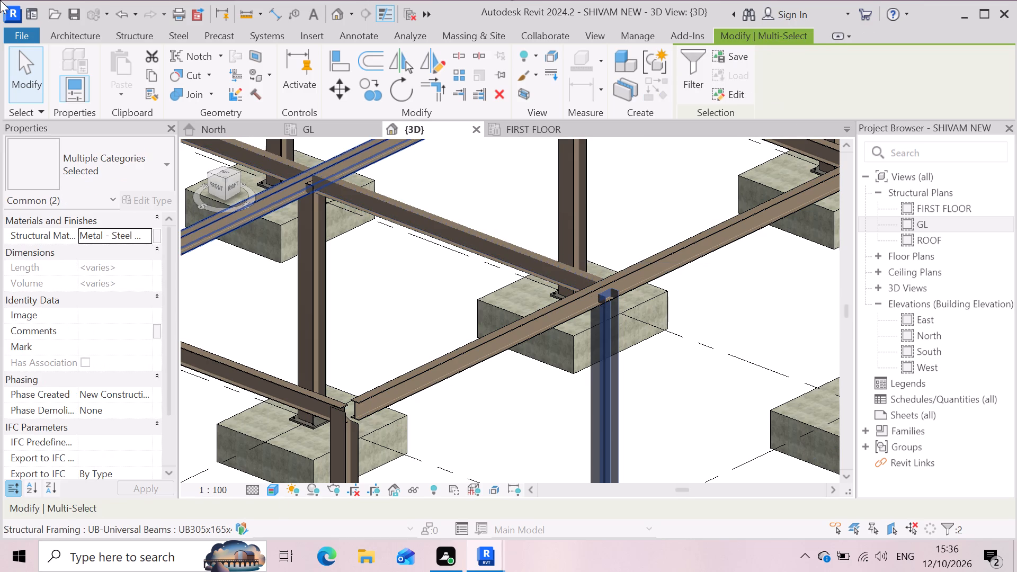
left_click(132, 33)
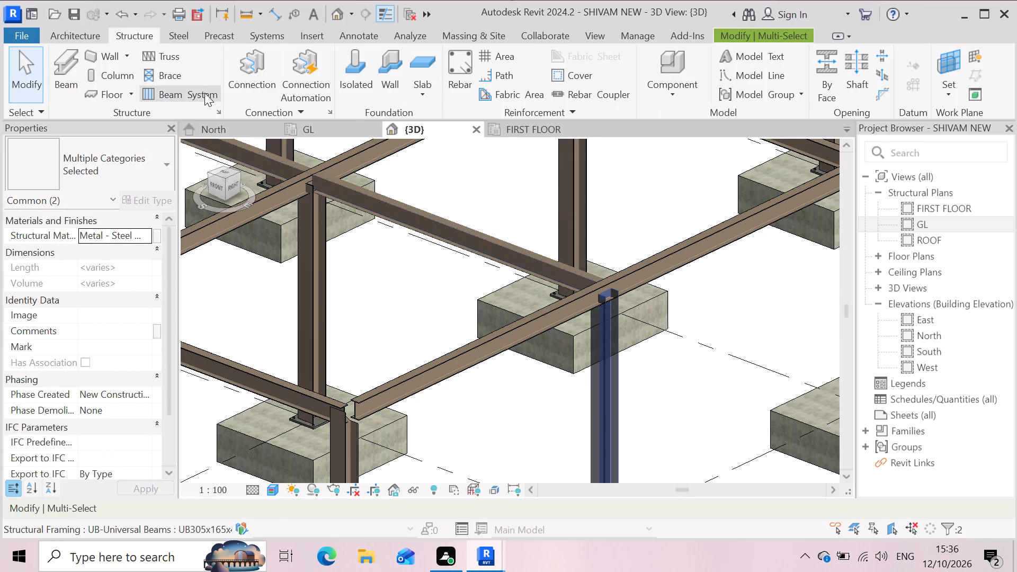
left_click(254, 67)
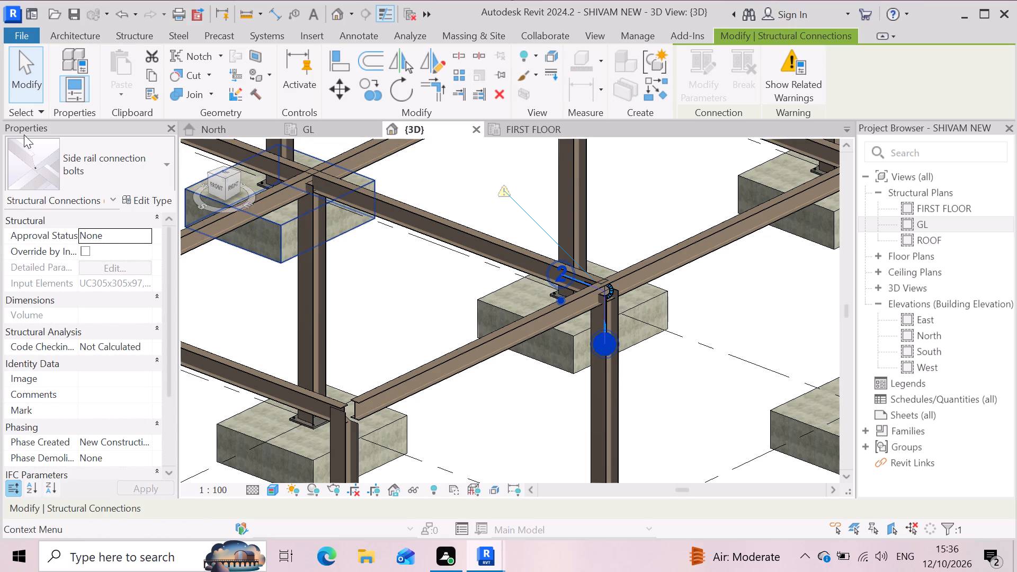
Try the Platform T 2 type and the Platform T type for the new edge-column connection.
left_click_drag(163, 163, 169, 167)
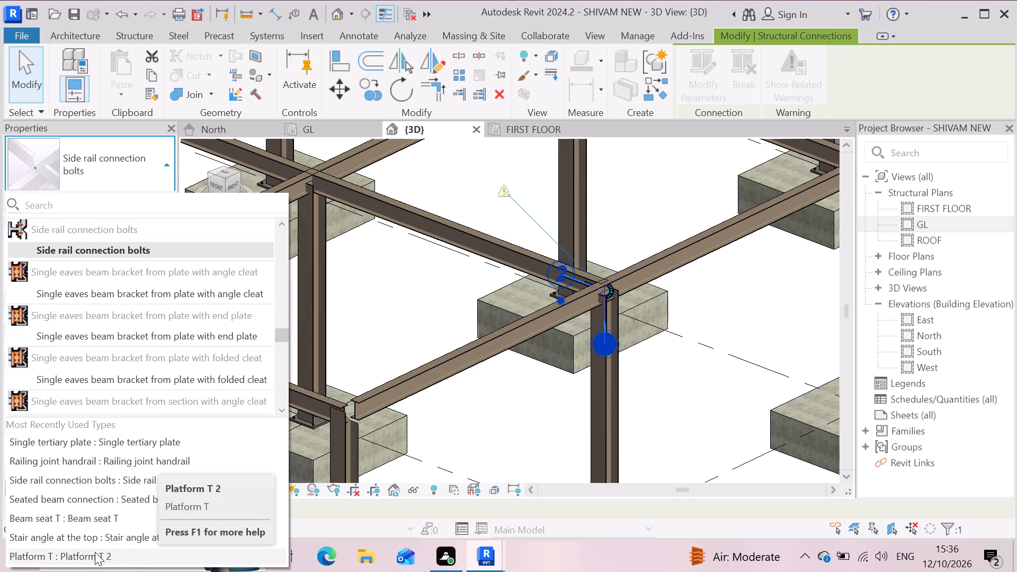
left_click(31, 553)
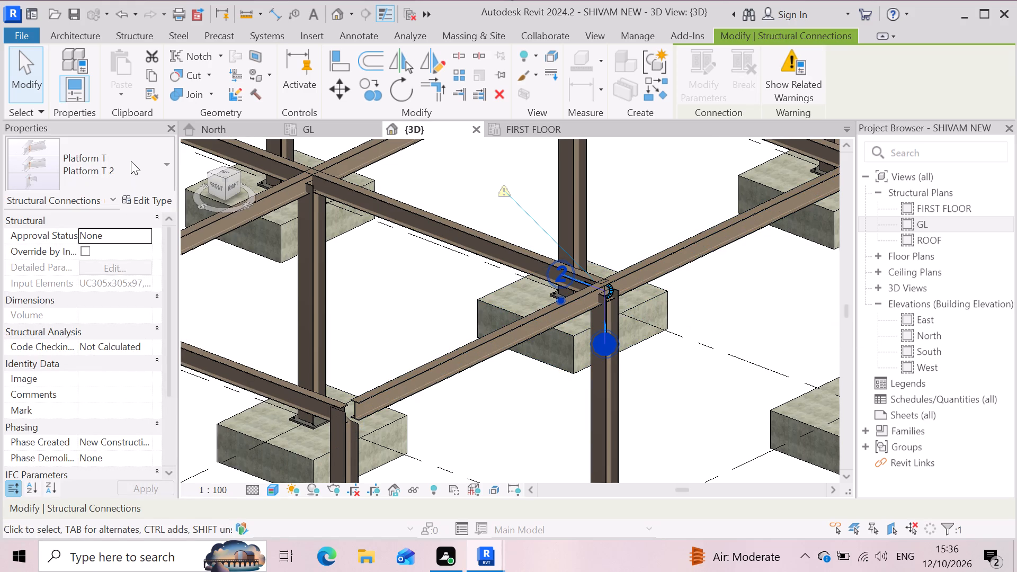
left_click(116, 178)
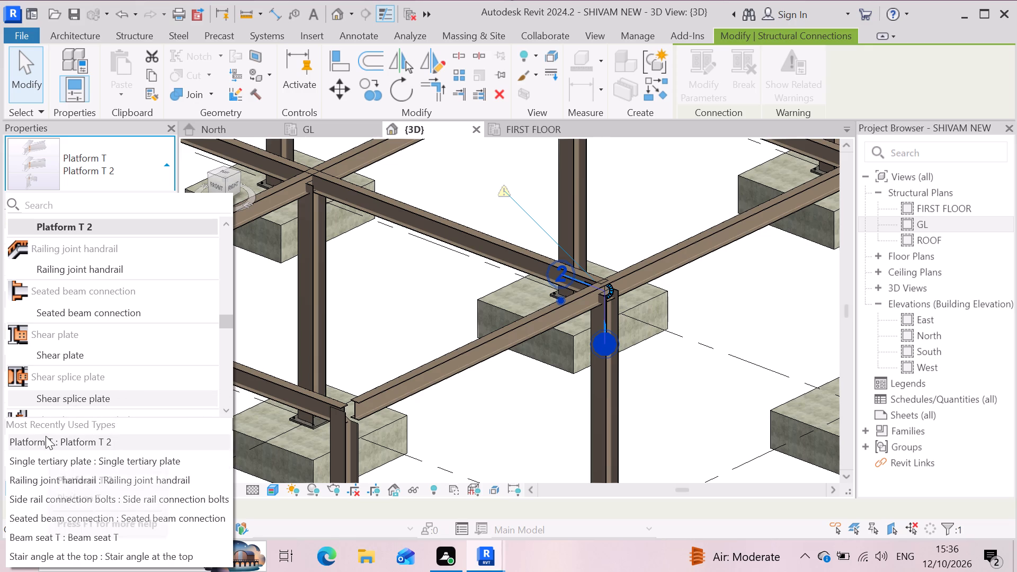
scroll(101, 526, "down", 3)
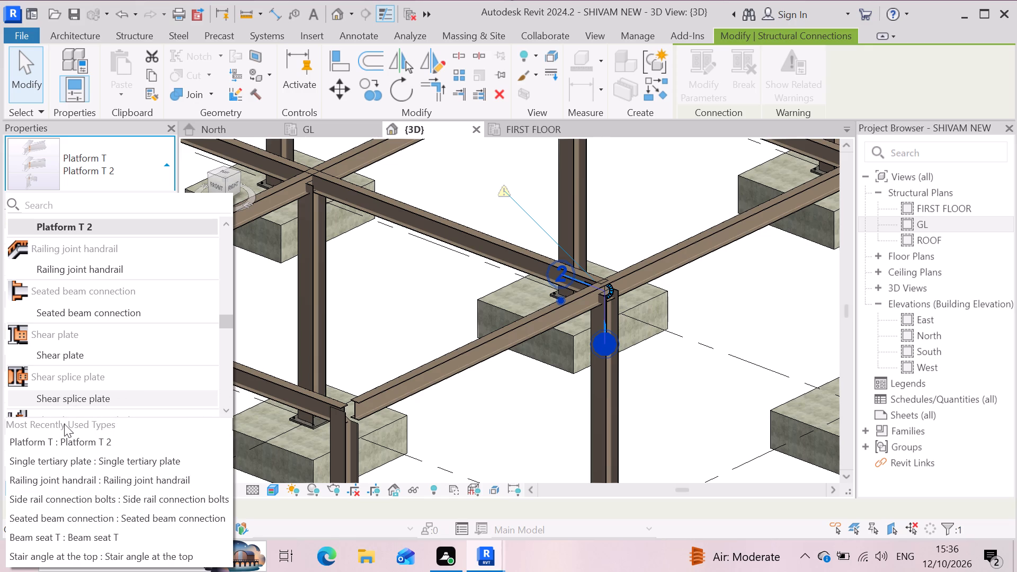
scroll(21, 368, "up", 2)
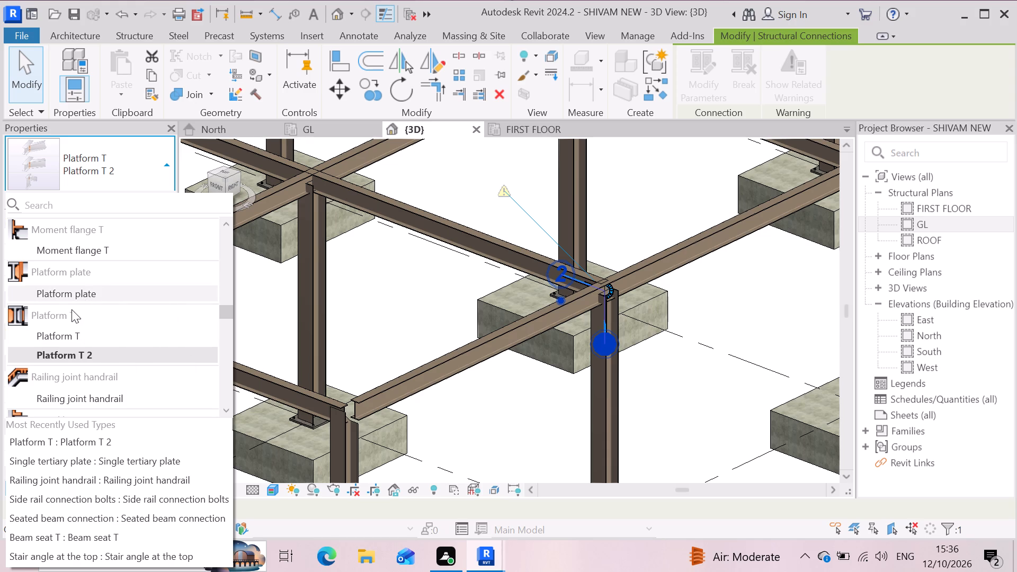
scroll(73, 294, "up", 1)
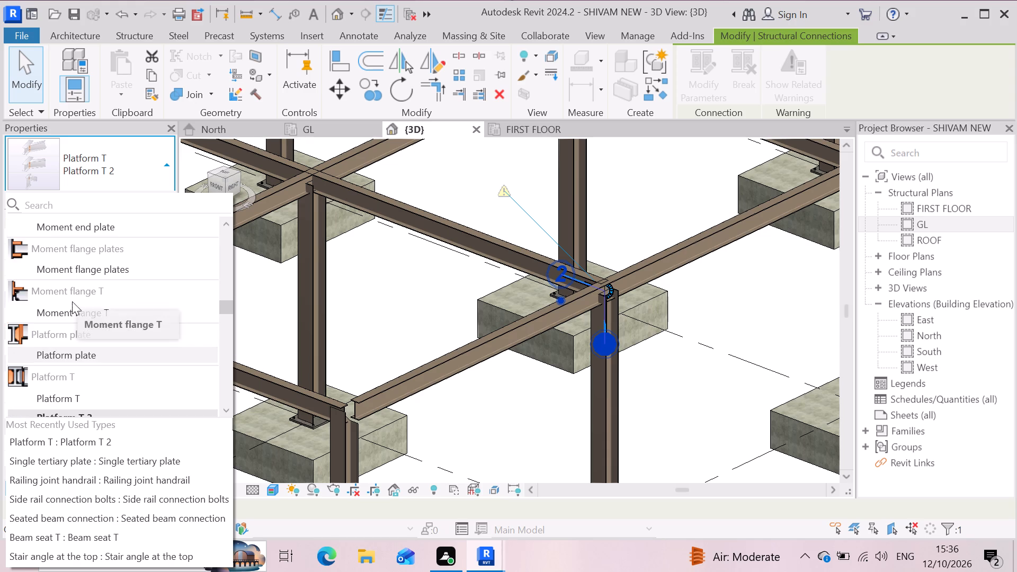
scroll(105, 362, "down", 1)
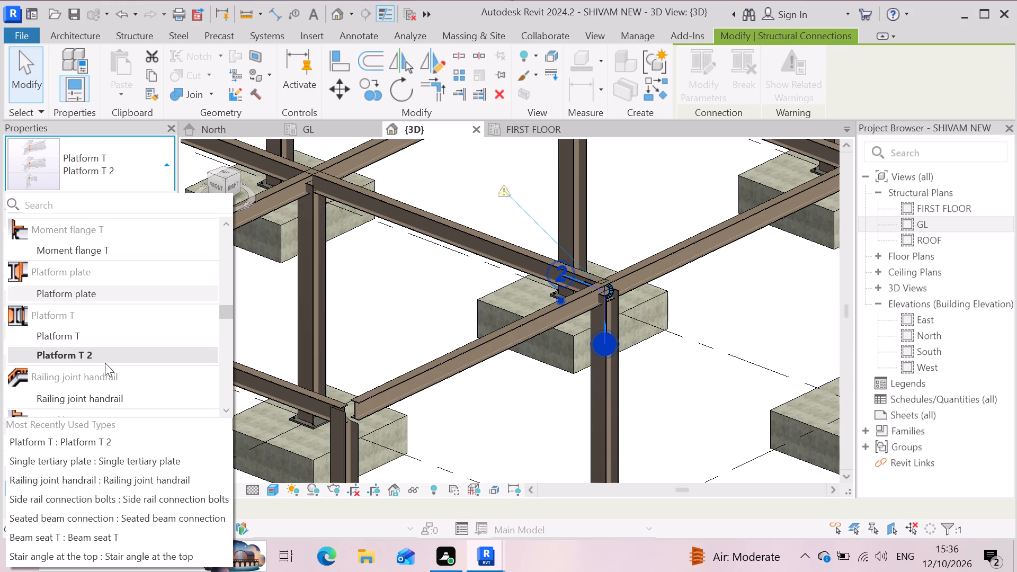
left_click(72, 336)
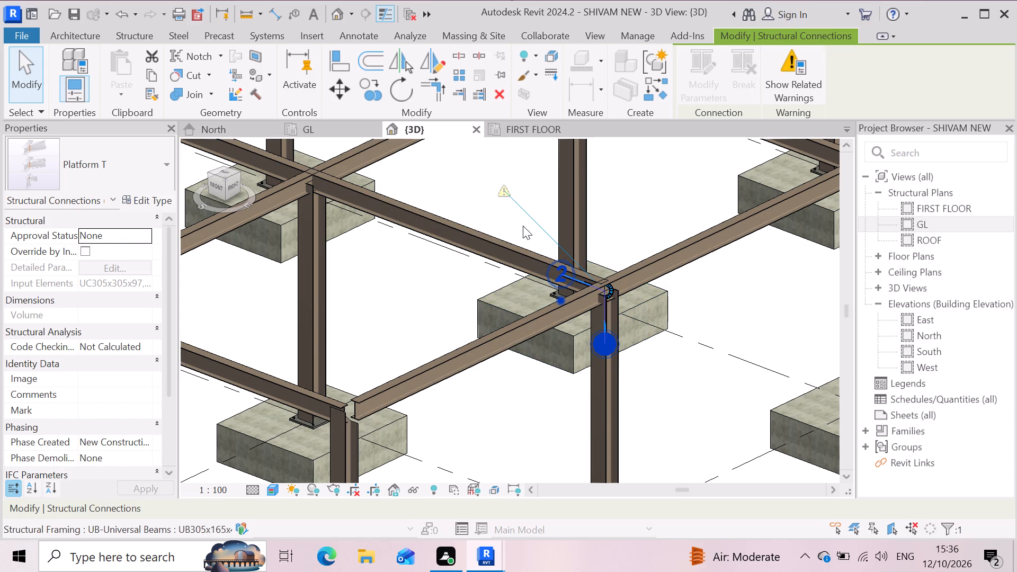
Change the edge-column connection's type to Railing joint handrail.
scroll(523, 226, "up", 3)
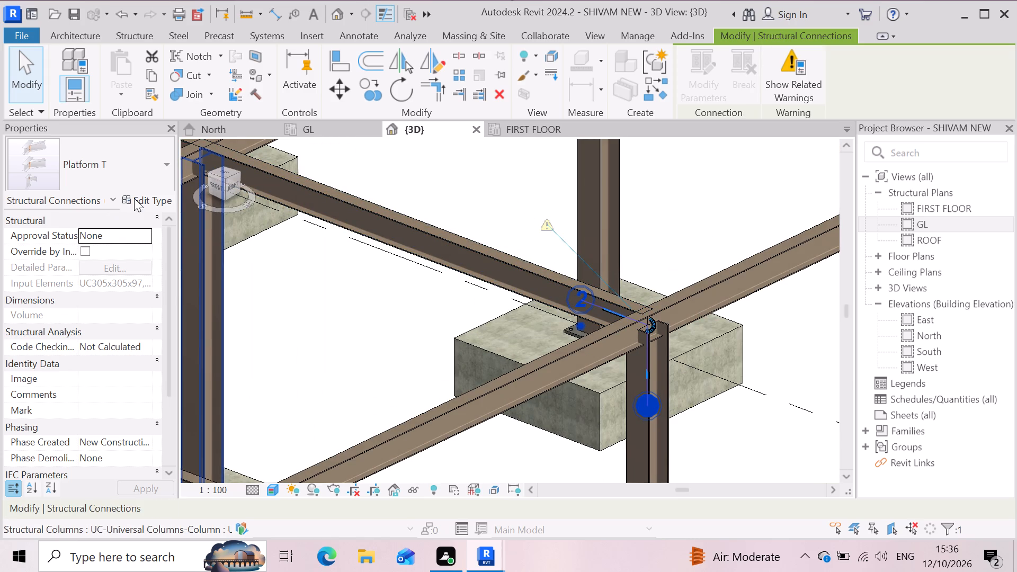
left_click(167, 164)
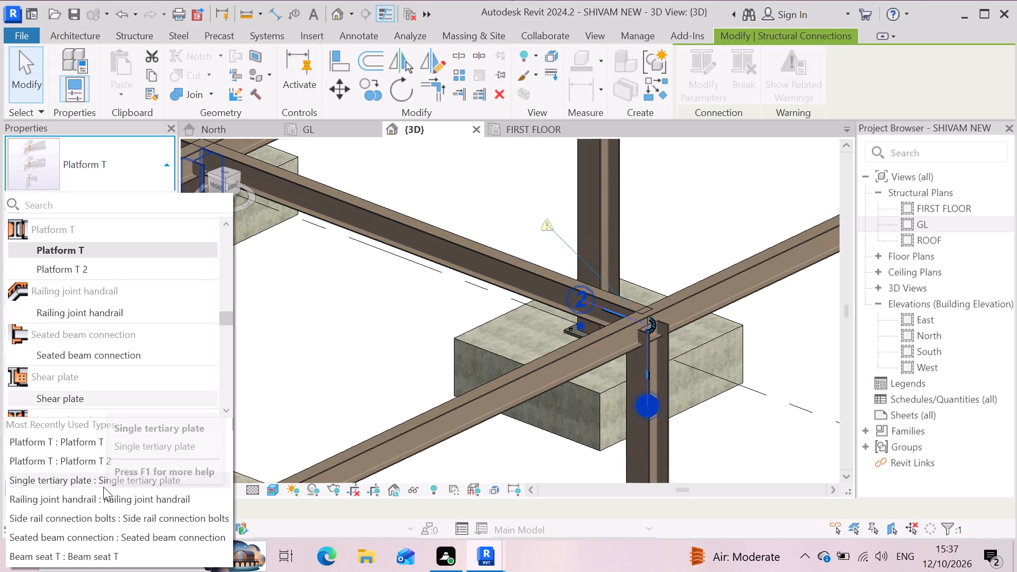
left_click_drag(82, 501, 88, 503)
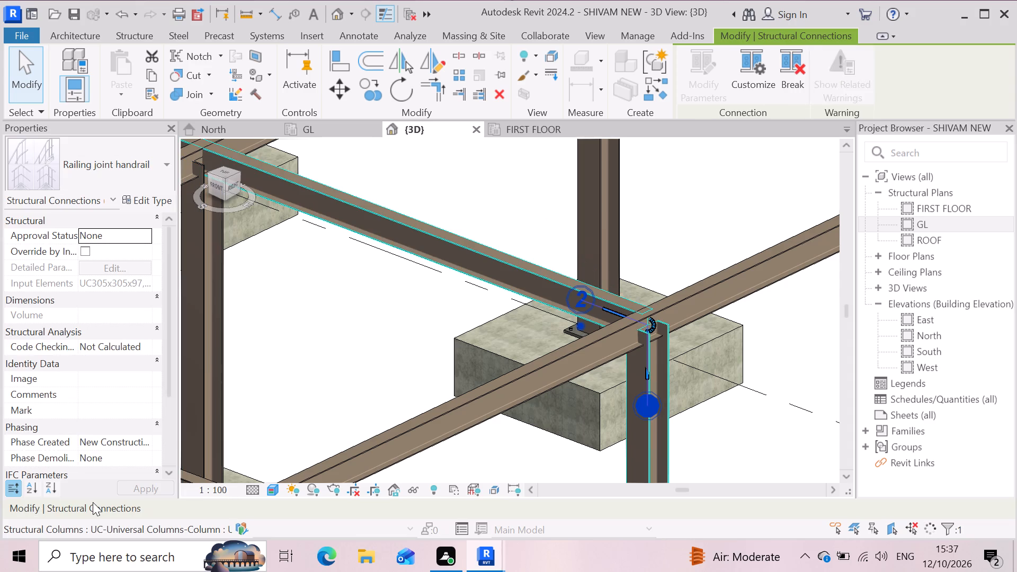
Examine how the beams and the column meet at the edge joint, close up and from further away.
scroll(651, 300, "up", 2)
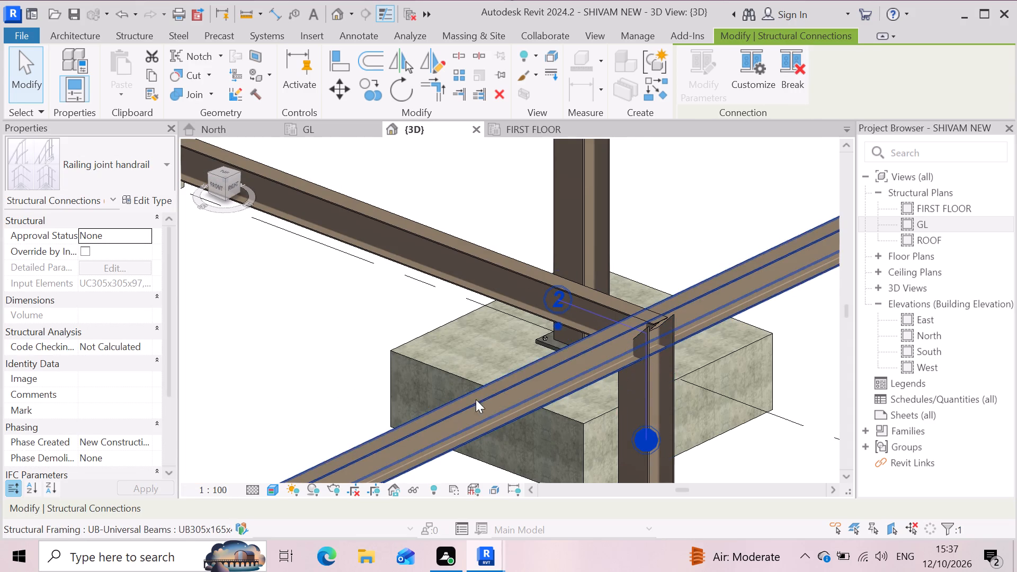
left_click(309, 376)
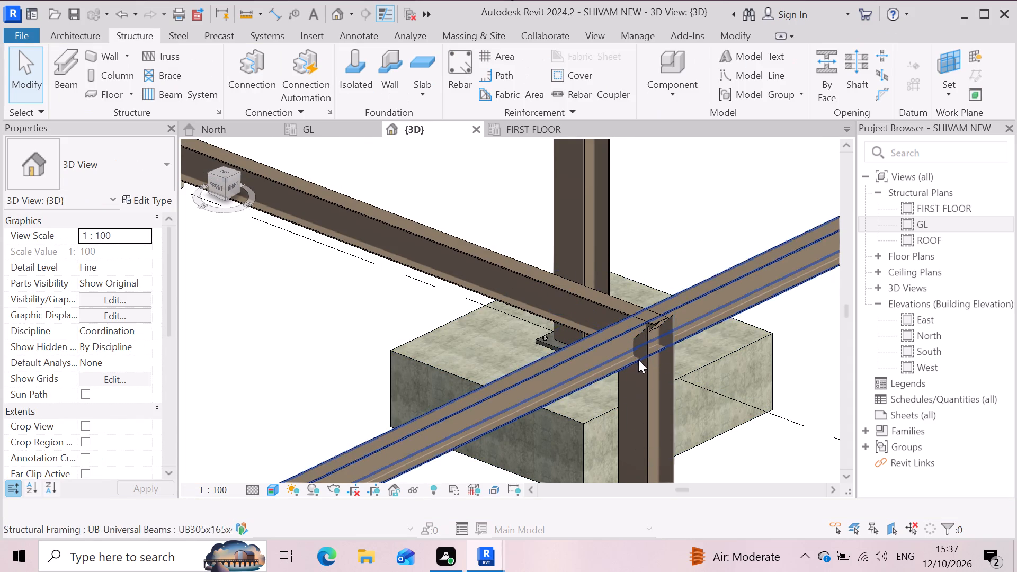
scroll(638, 359, "up", 2)
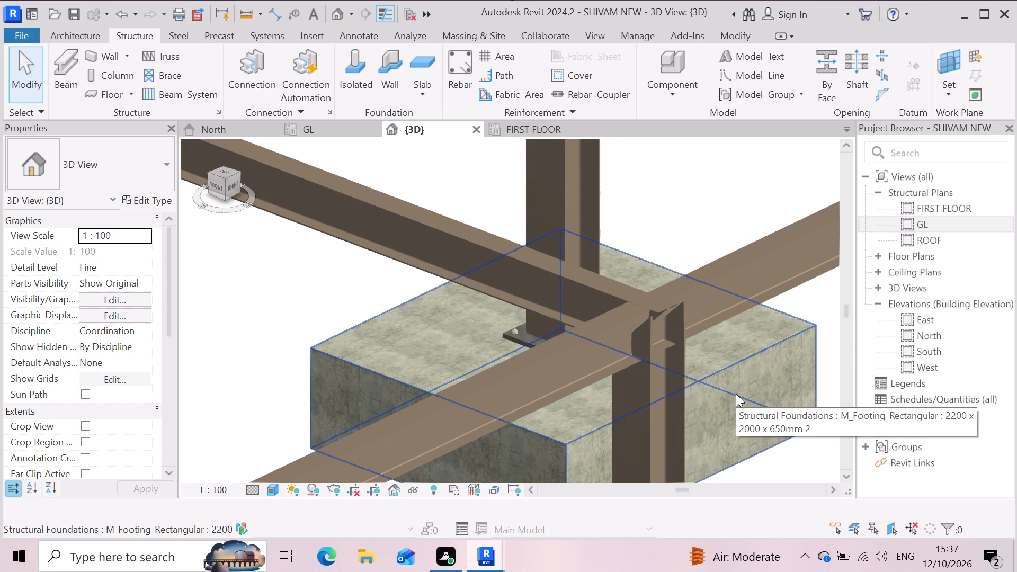
key("Escape")
scroll(594, 283, "down", 3)
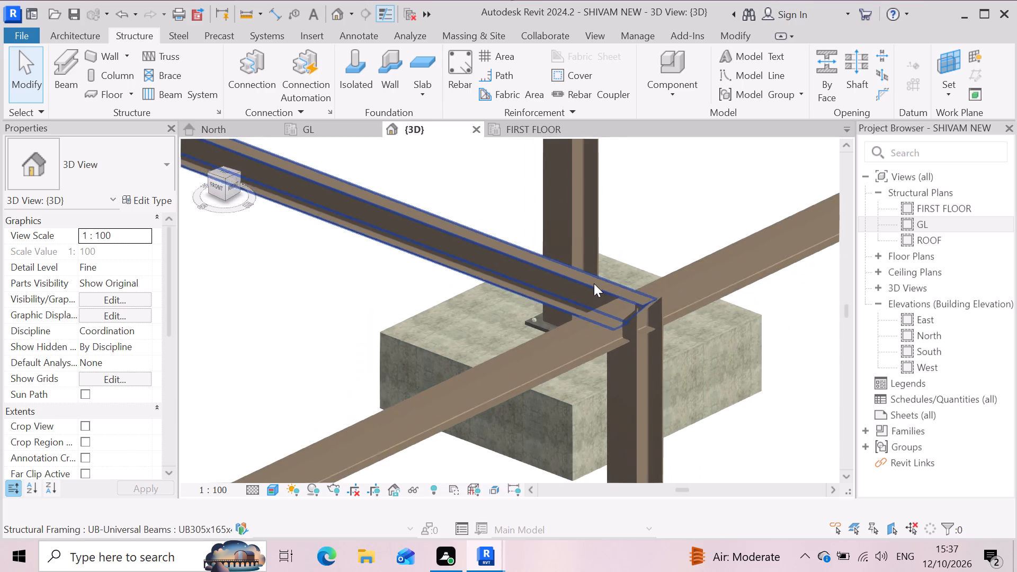
scroll(640, 331, "up", 6)
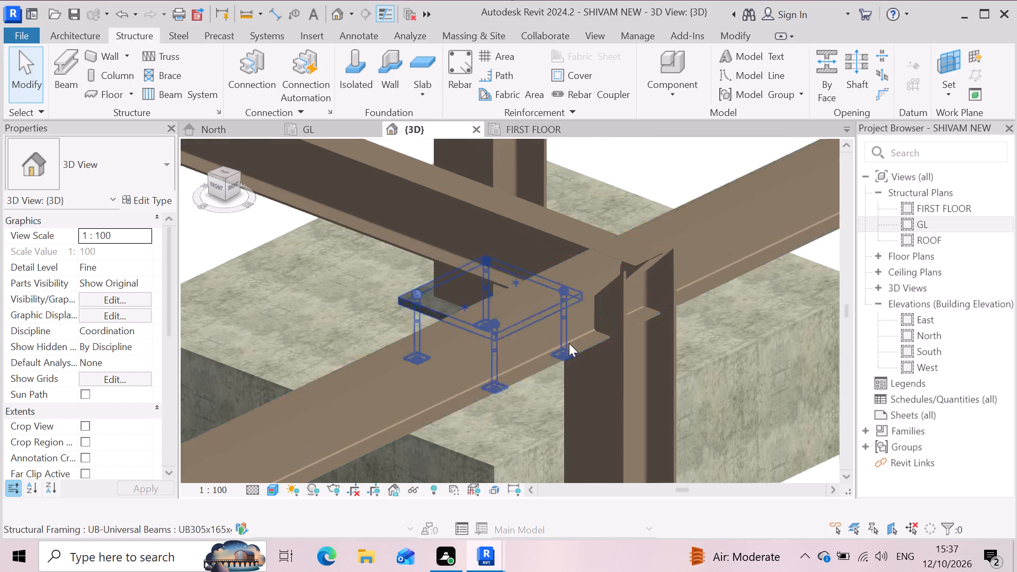
scroll(559, 325, "down", 12)
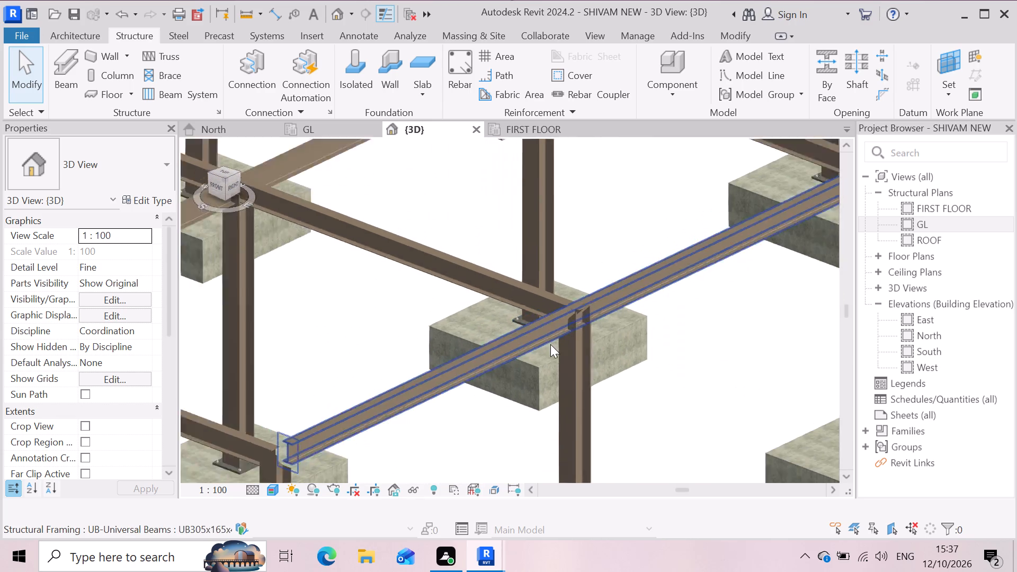
scroll(550, 344, "down", 4)
scroll(691, 282, "up", 9)
scroll(649, 324, "up", 5)
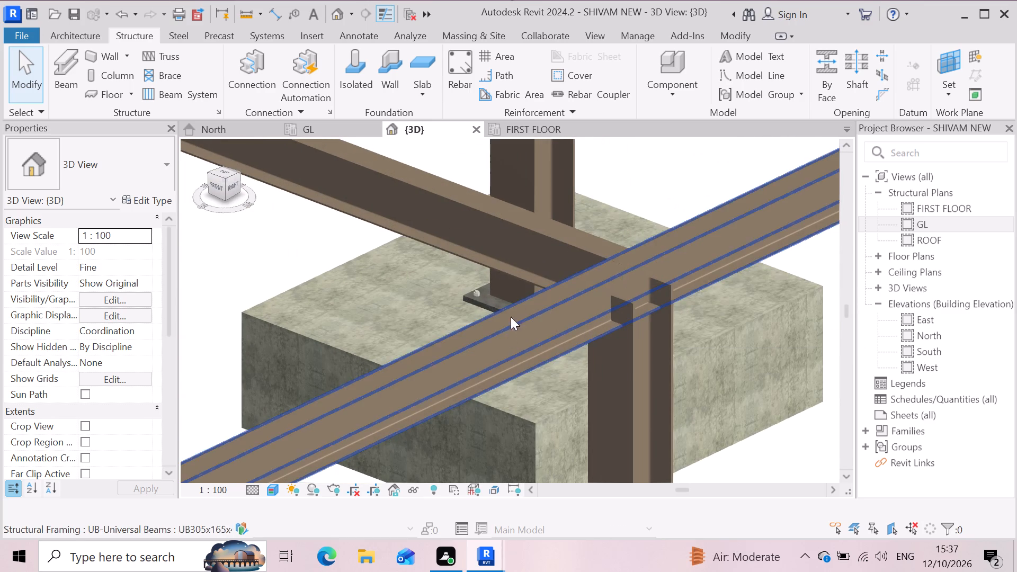
Create a structural connection between the inward-running UB305x165x40 beam and the UC305x305x97 column at the edge joint.
left_click(524, 239)
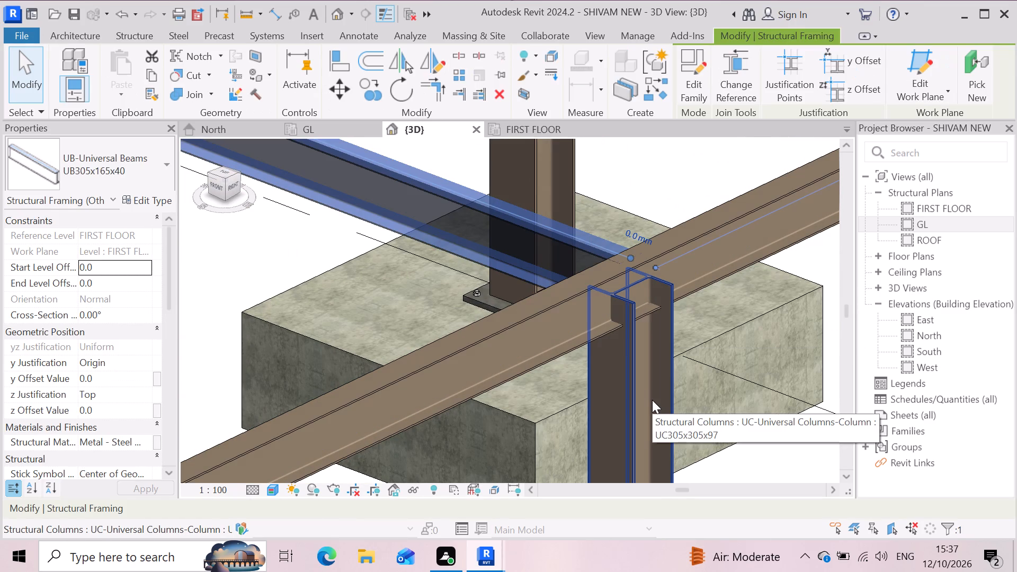
left_click(652, 400, "ctrl")
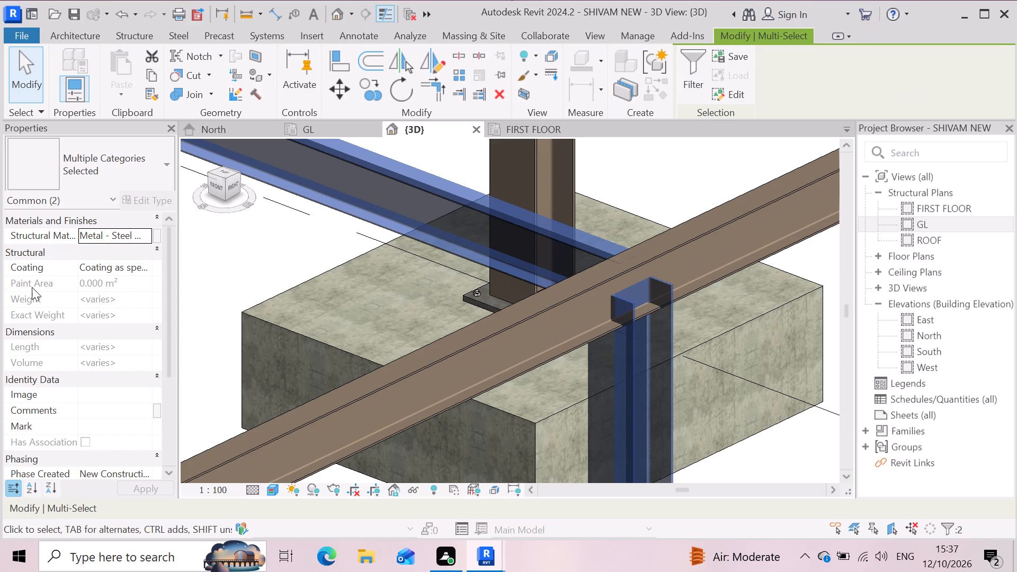
left_click(130, 28)
left_click(260, 68)
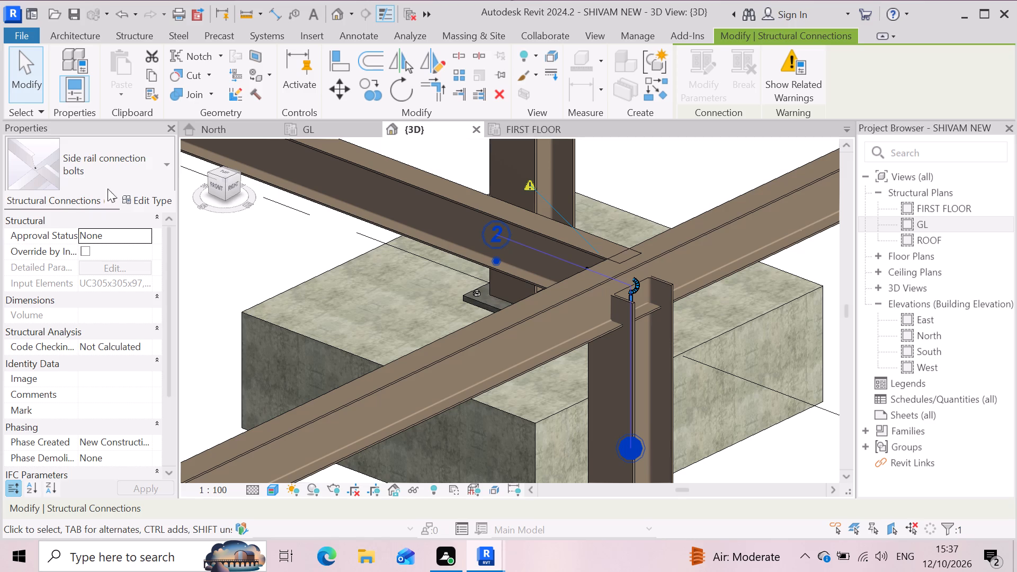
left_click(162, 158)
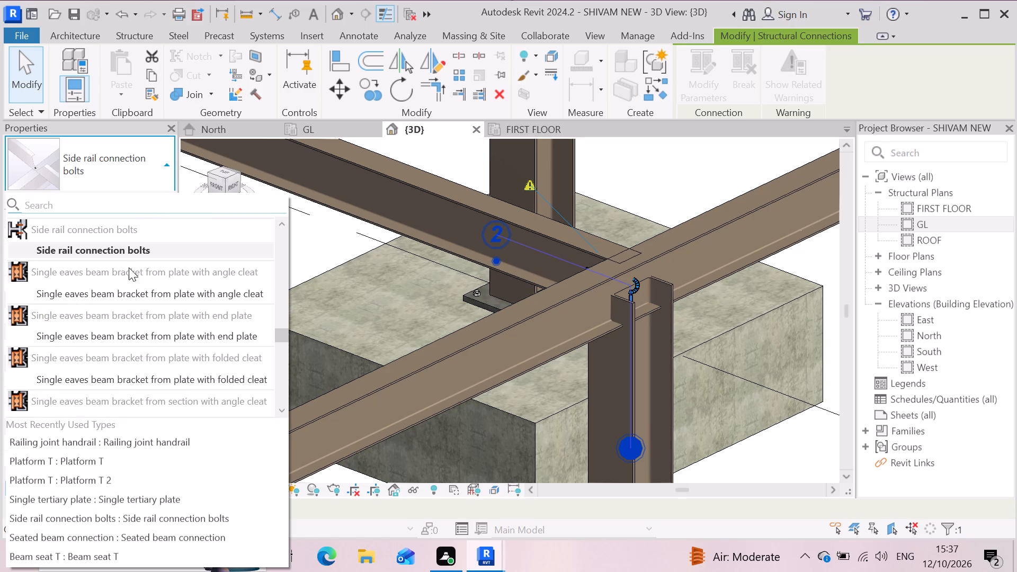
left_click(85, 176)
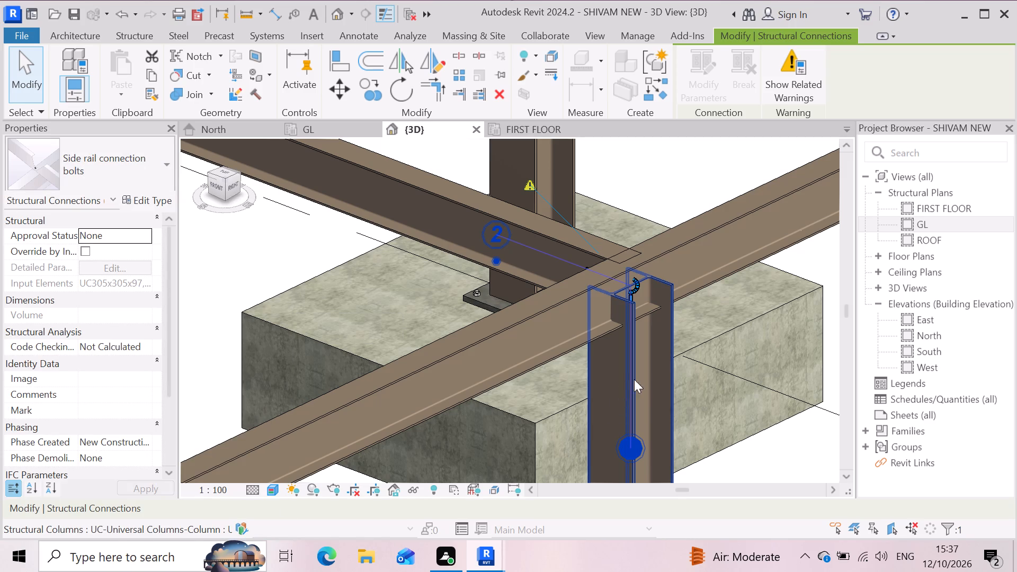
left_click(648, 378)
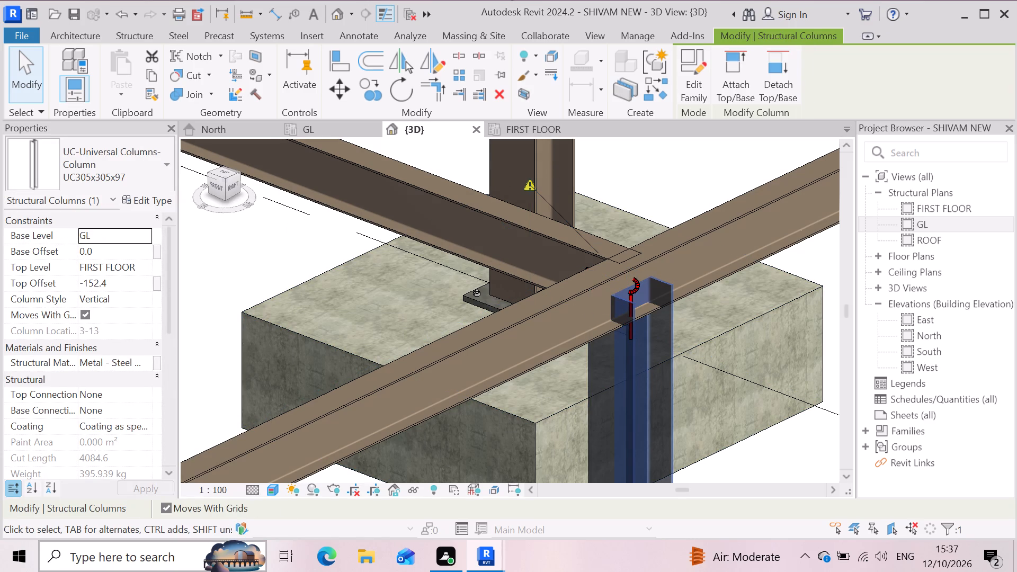
Set the 3D view to Fine detail level and Wireframe visual style.
left_click(249, 486)
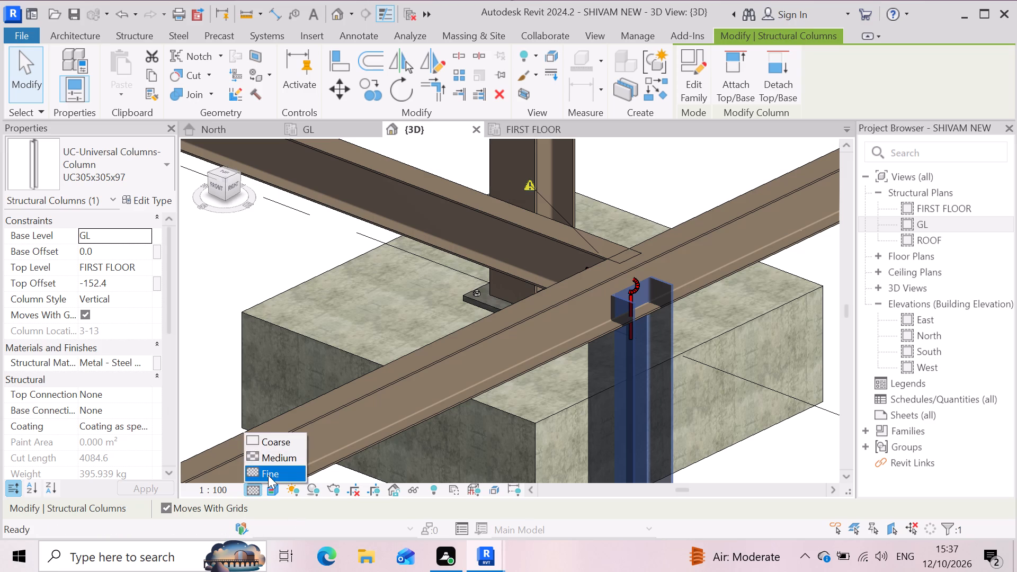
left_click(269, 473)
left_click(273, 488)
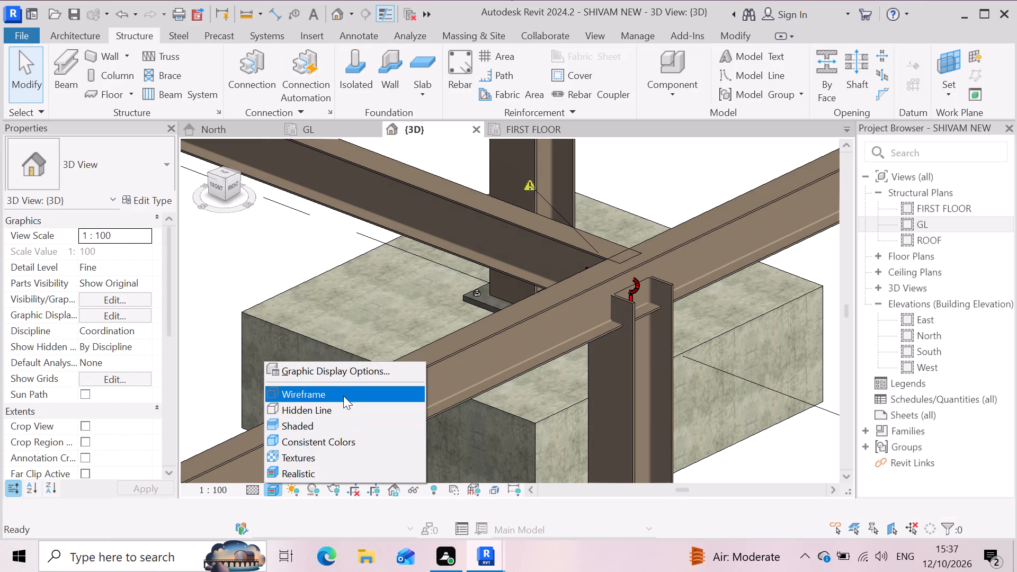
left_click(343, 395)
Delete the side rail connection bolts connection at the top of the grid 3 edge column.
scroll(685, 293, "up", 2)
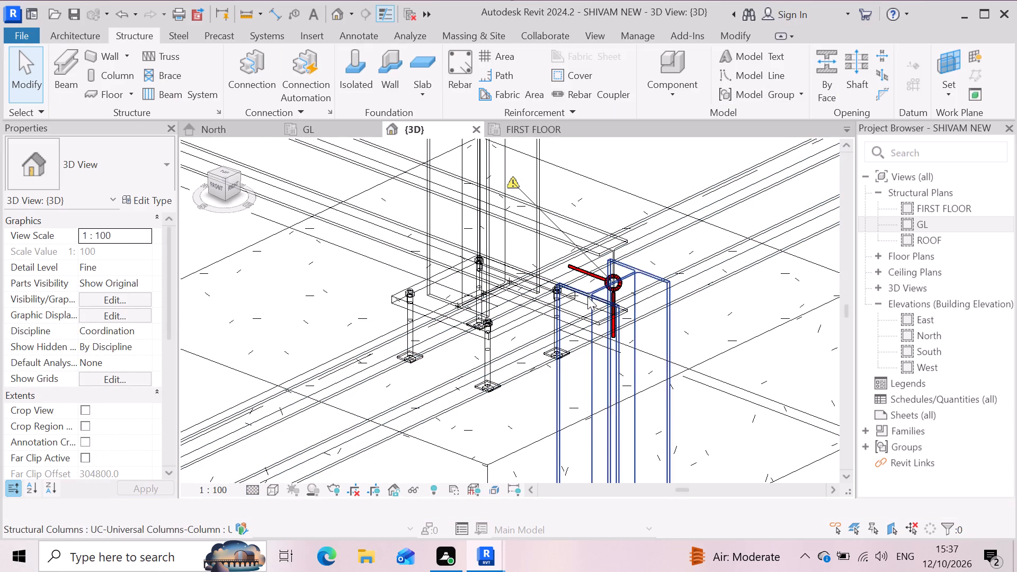
left_click(615, 287)
key("Delete")
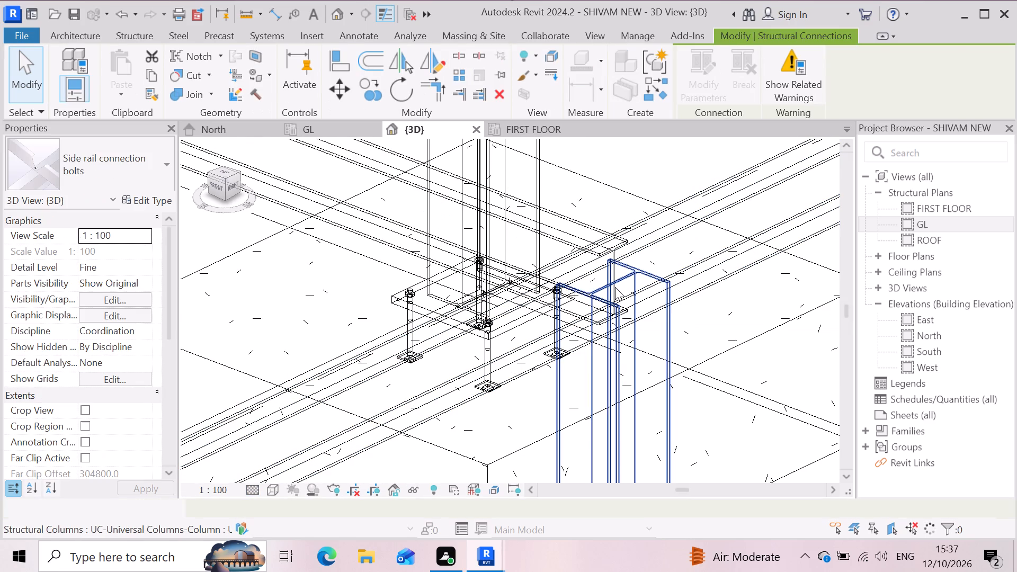
Examine the beam-to-column joint at the grid 2 edge column and the base plate beside it in wireframe.
scroll(537, 318, "down", 2)
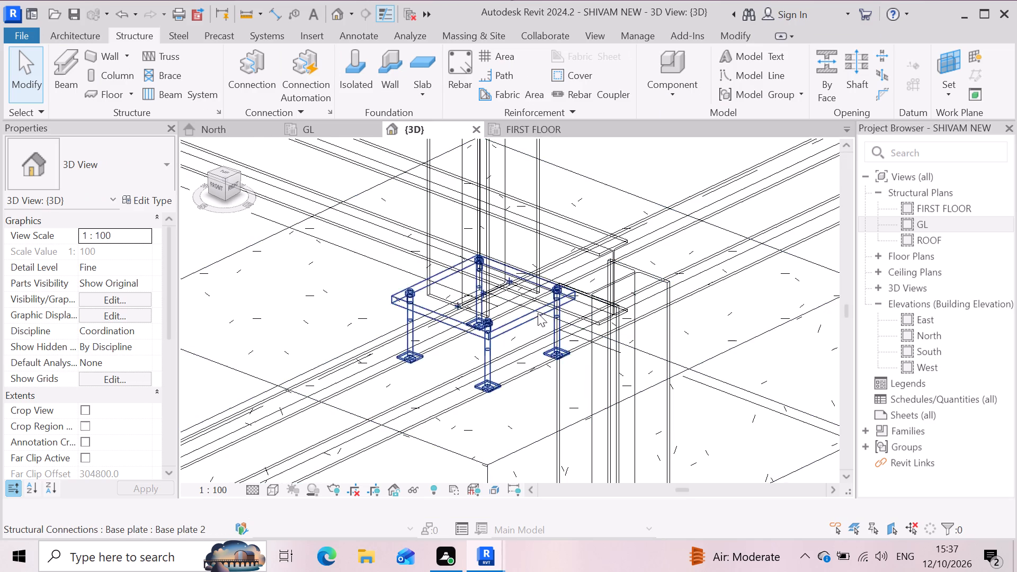
scroll(538, 313, "down", 6)
scroll(701, 237, "down", 7)
scroll(478, 341, "up", 2)
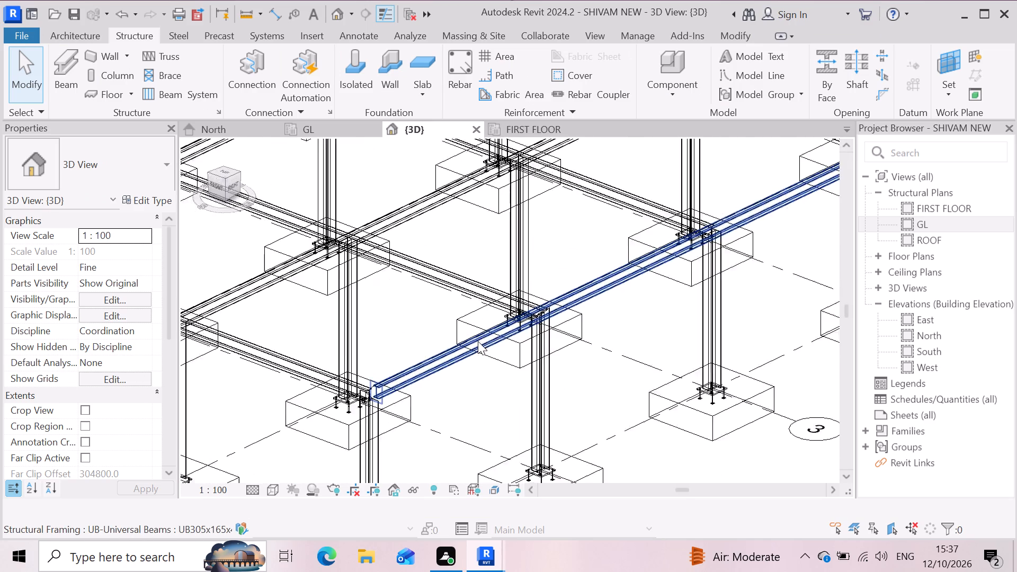
scroll(478, 341, "up", 8)
scroll(635, 253, "up", 4)
scroll(588, 312, "up", 3)
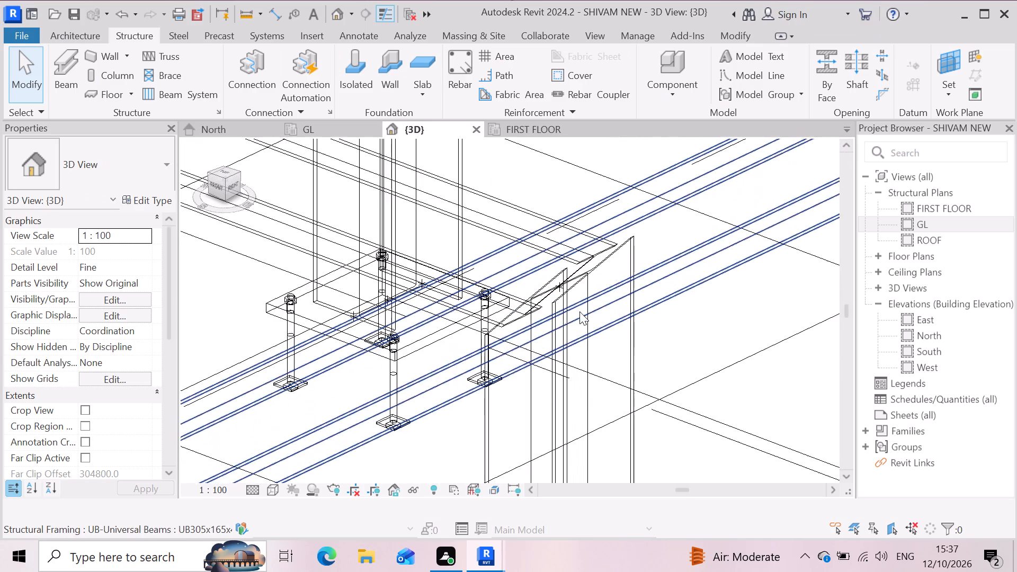
scroll(567, 307, "up", 6)
left_click(552, 288)
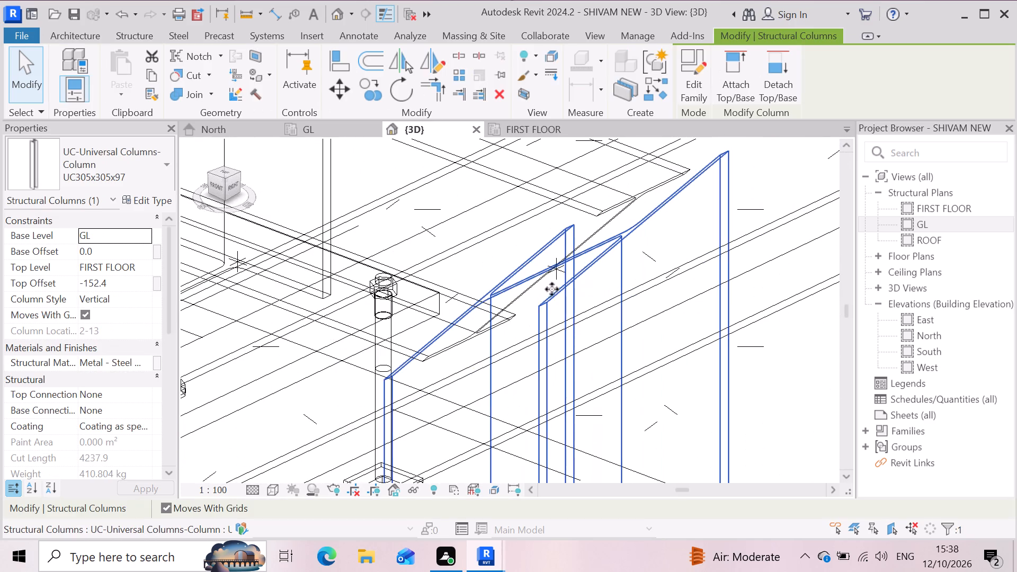
left_click(369, 288)
scroll(527, 304, "down", 11)
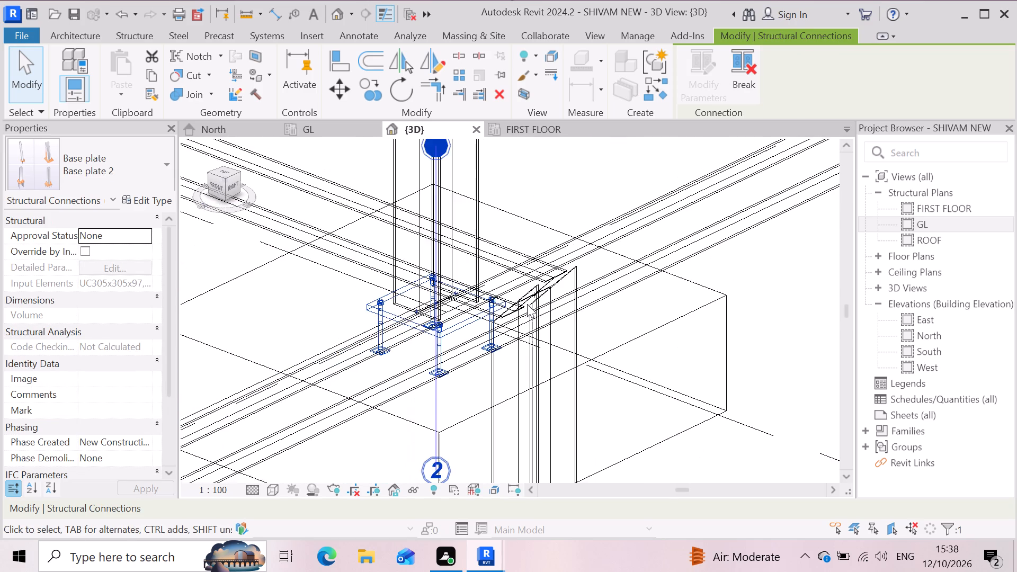
scroll(556, 289, "up", 2)
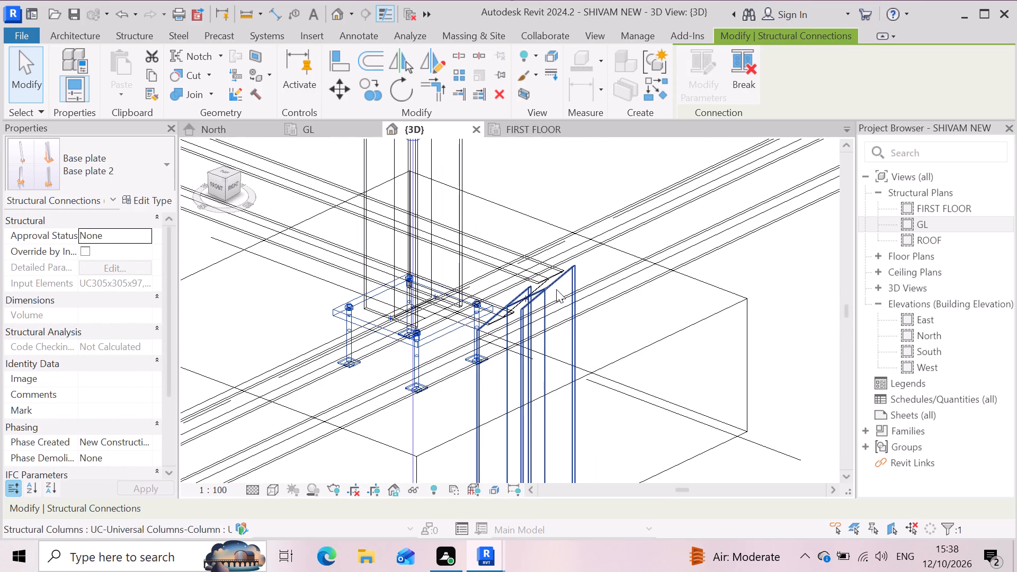
key("Escape")
scroll(478, 254, "down", 4)
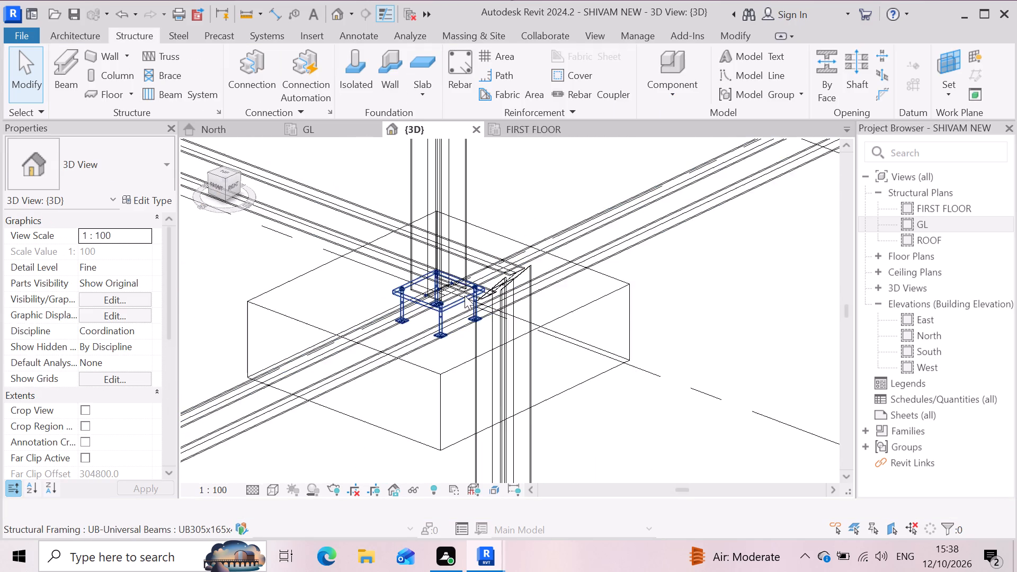
scroll(465, 296, "down", 10)
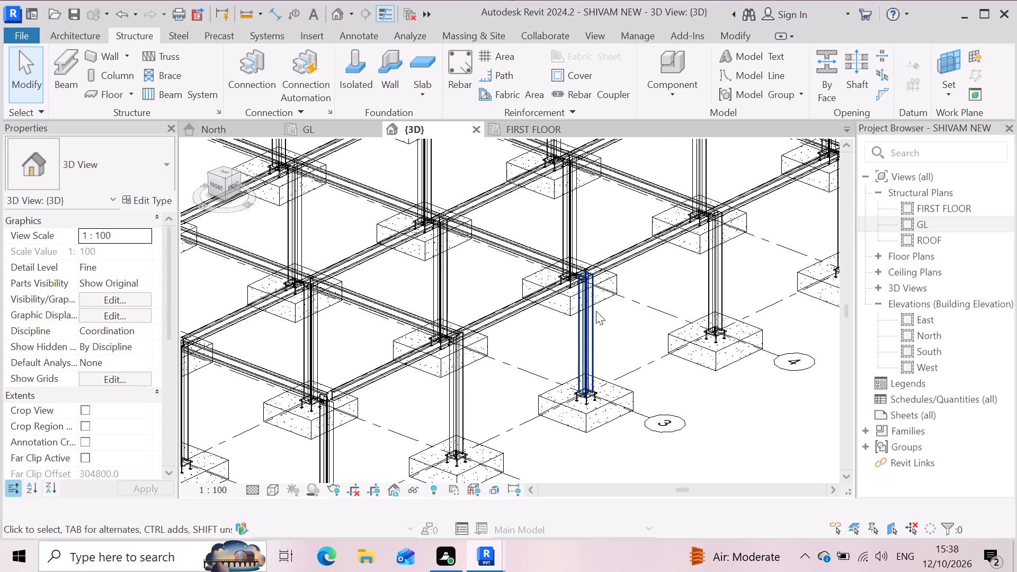
Create a Railing joint handrail connection between the inward-running UB305x165x40 beam and the UC305x305x97 edge column on grid 3.
left_click(596, 311)
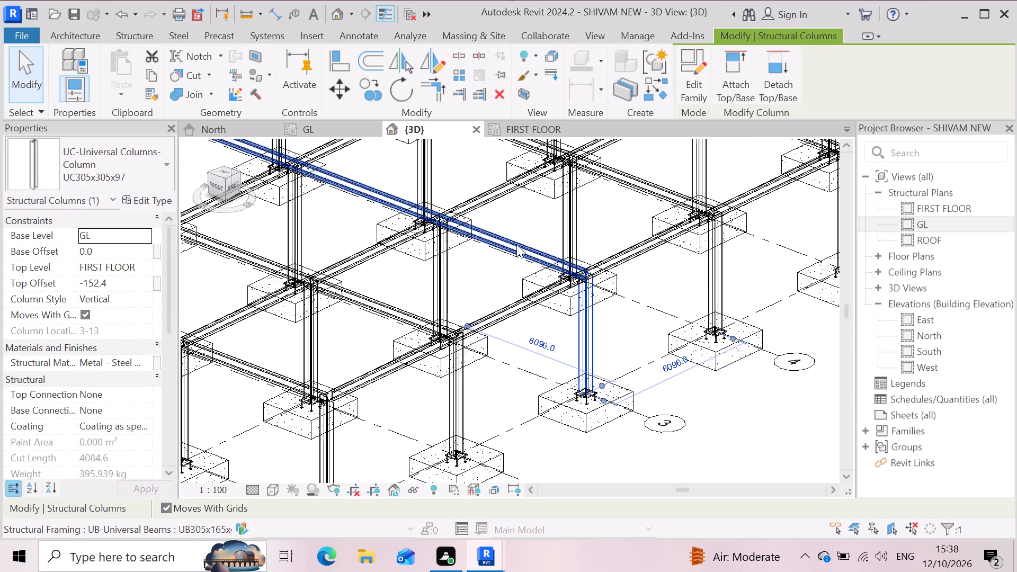
left_click(516, 244, "ctrl")
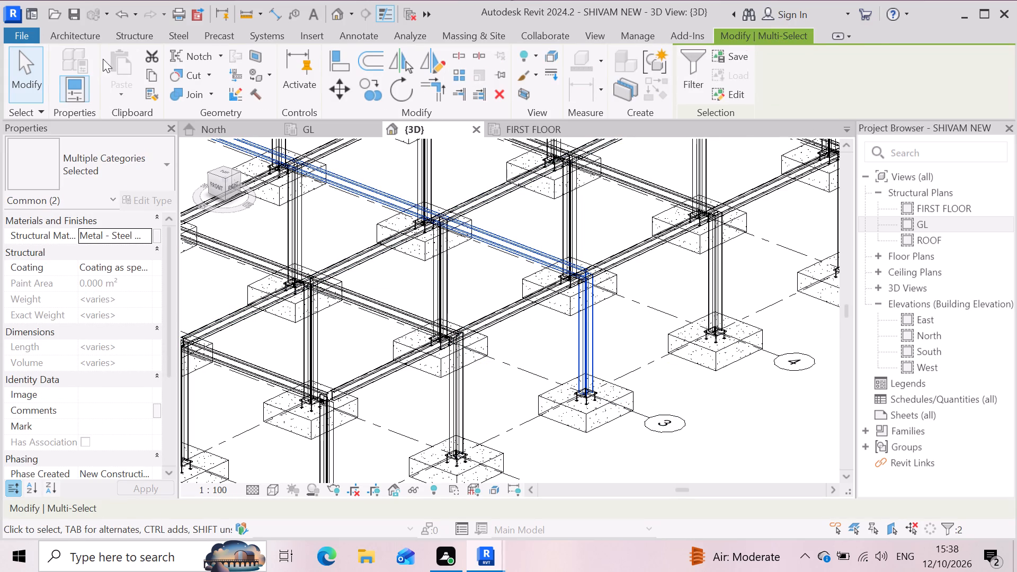
left_click(142, 28)
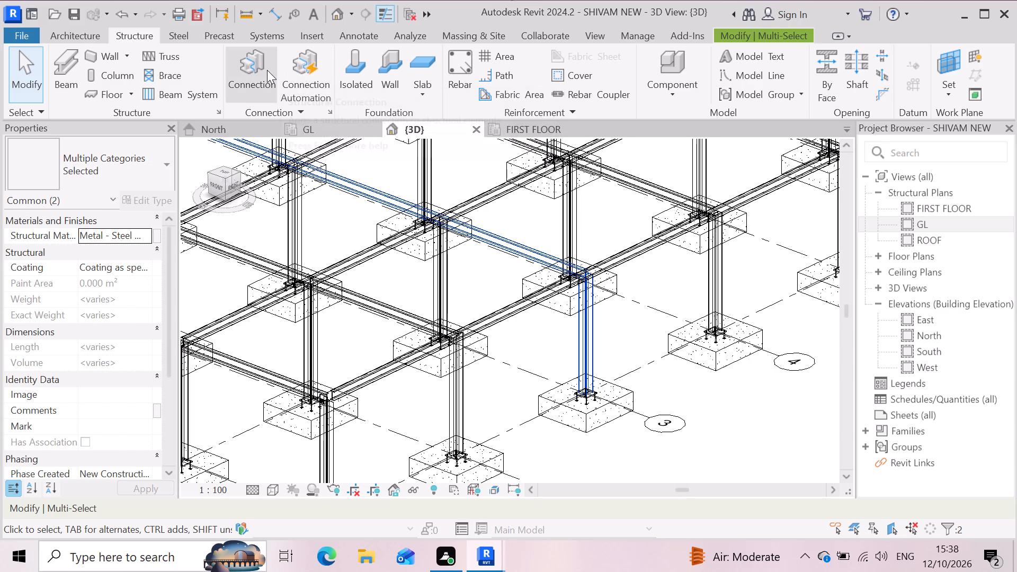
left_click(267, 70)
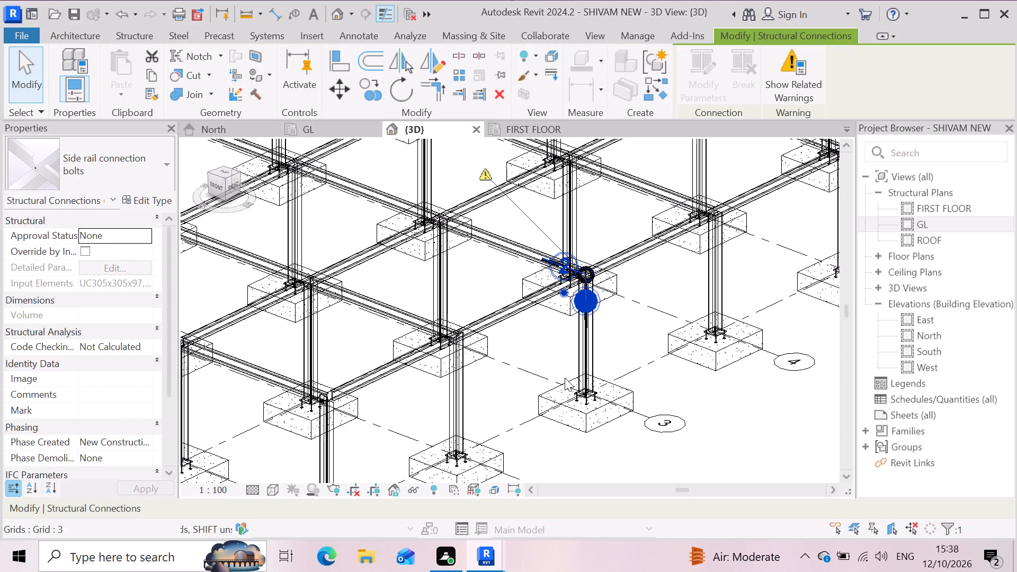
left_click(576, 295)
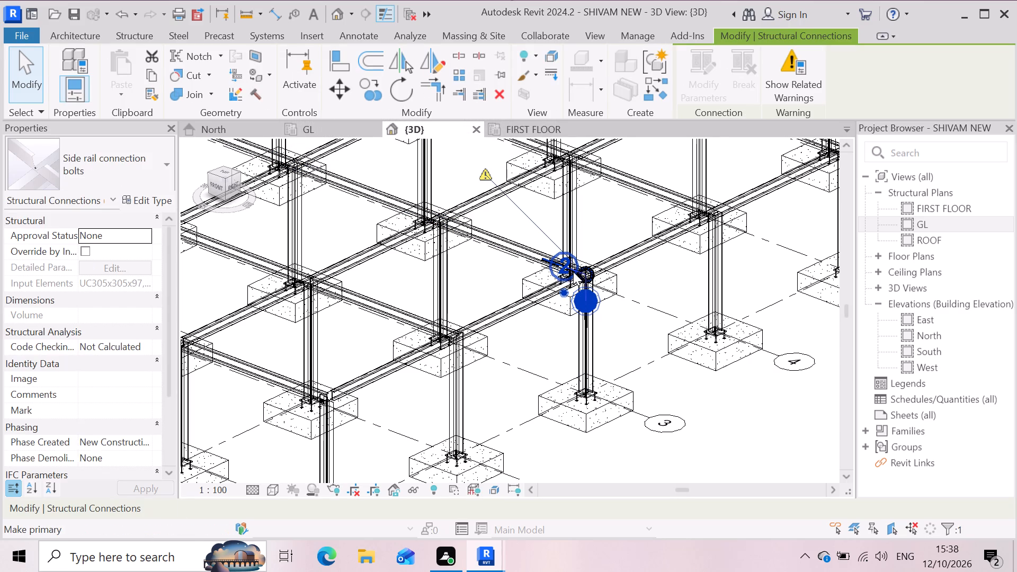
left_click(166, 166)
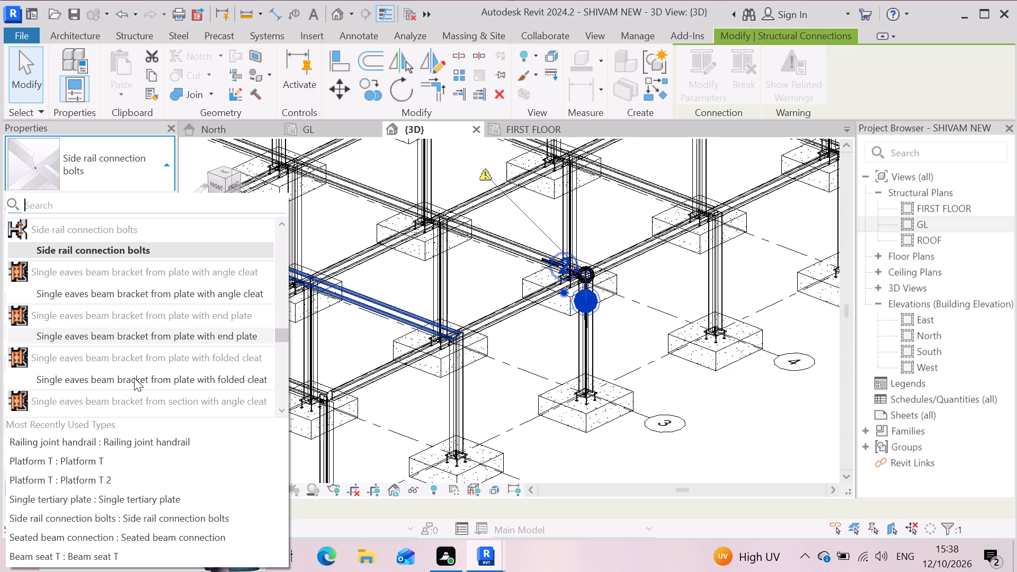
left_click(138, 442)
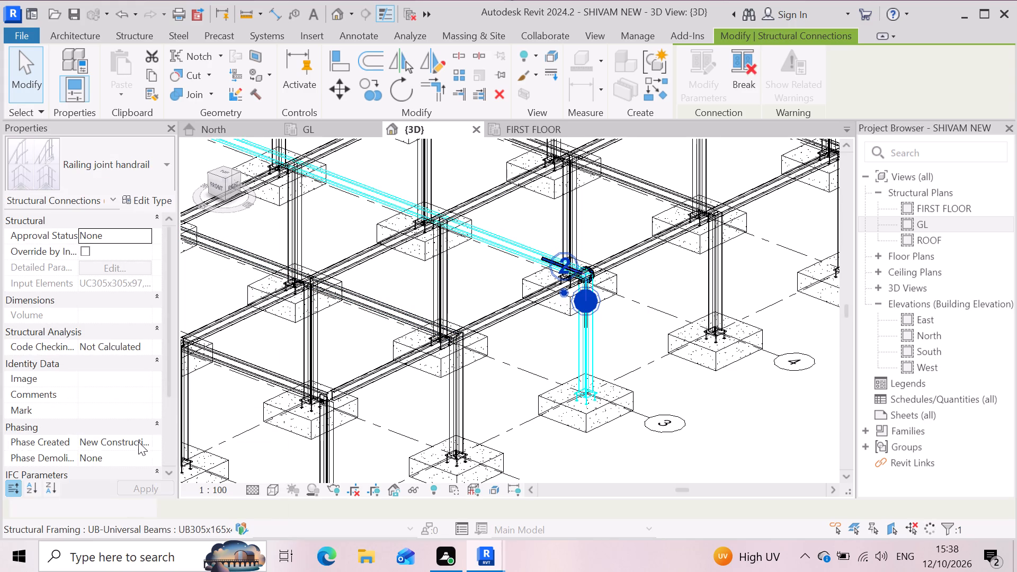
scroll(596, 288, "up", 2)
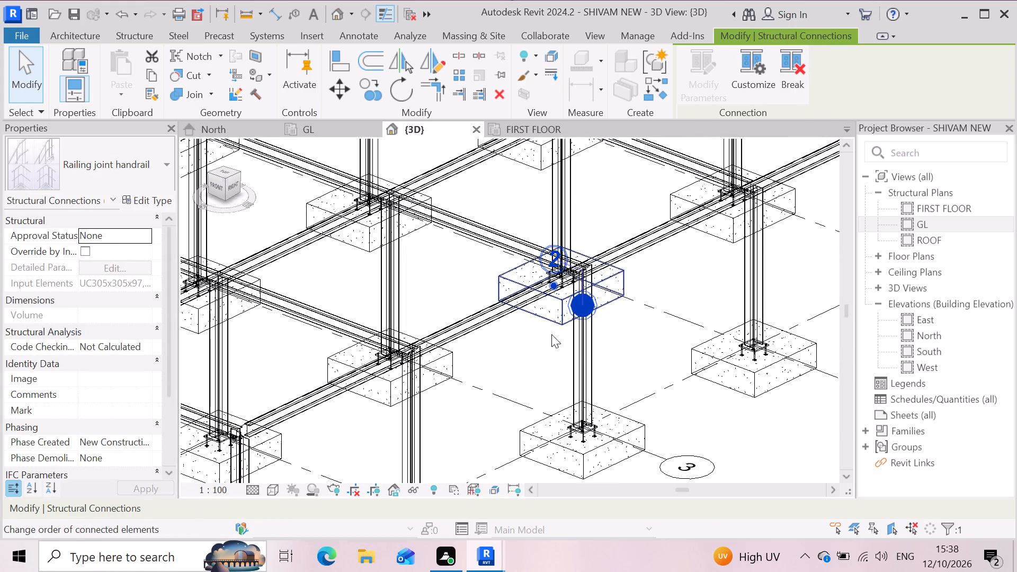
left_click(534, 338)
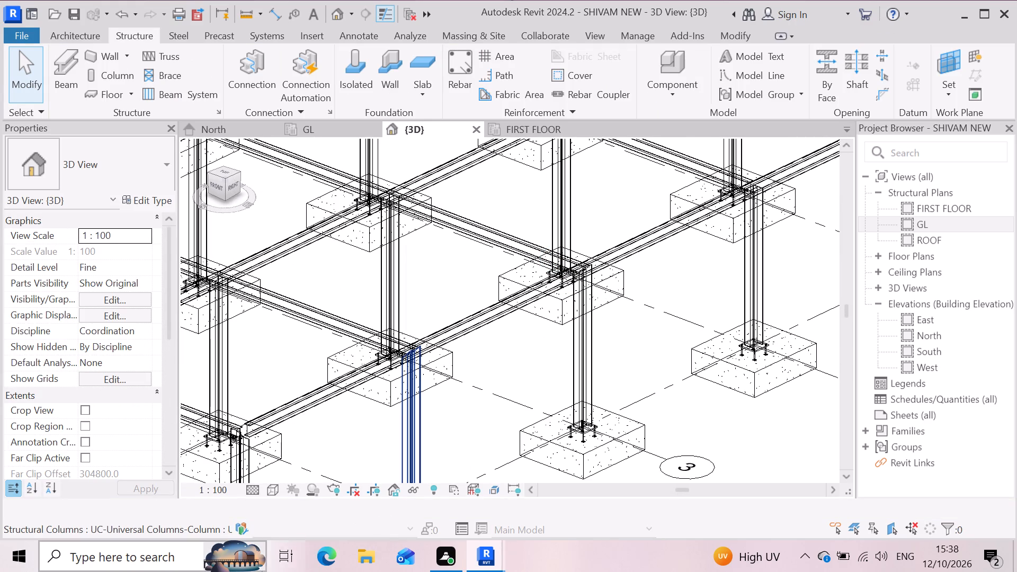
Set the 3D view to Fine detail level and Realistic visual style.
left_click(258, 491)
left_click(262, 473)
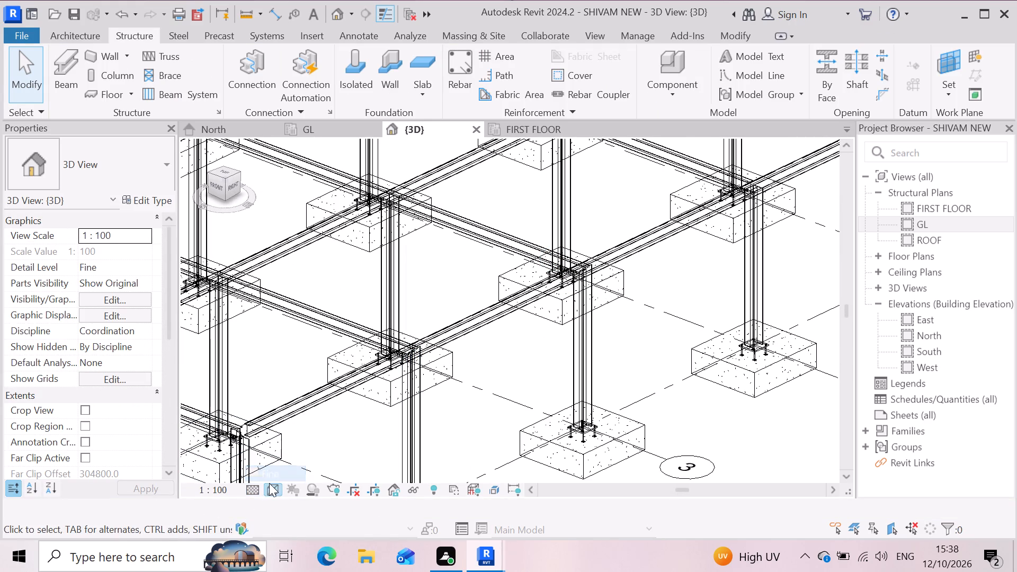
left_click(272, 483)
left_click(286, 468)
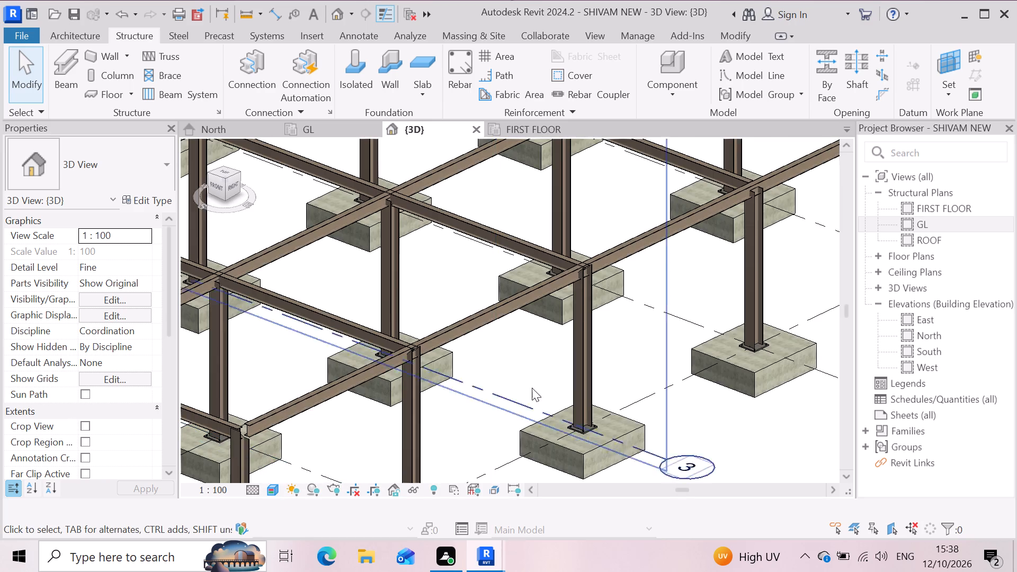
Examine how the beams meet the mitred edge column and the neighbouring edge column on grid 4.
scroll(623, 208, "up", 3)
scroll(593, 269, "up", 2)
scroll(565, 314, "up", 6)
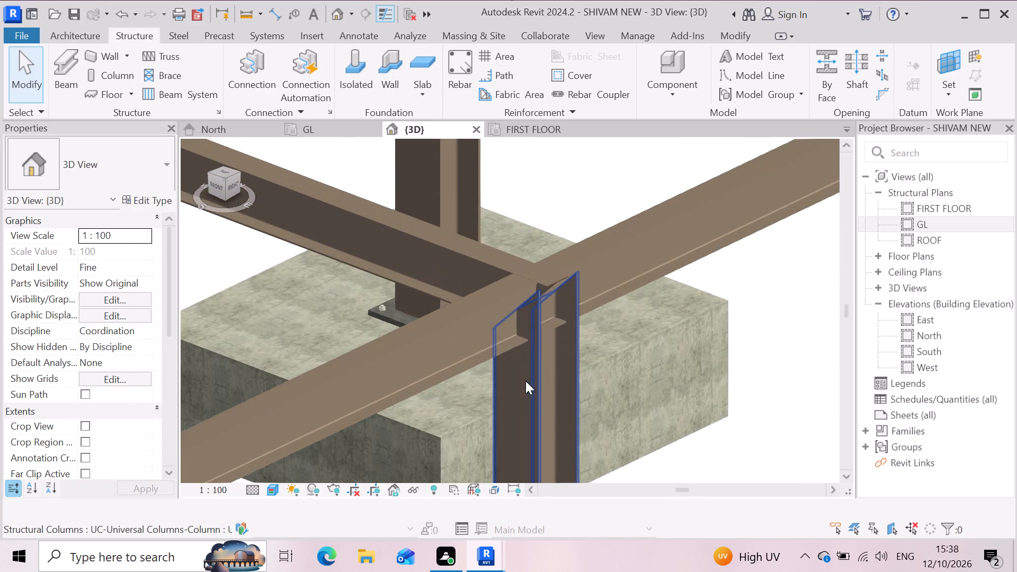
scroll(482, 377, "down", 12)
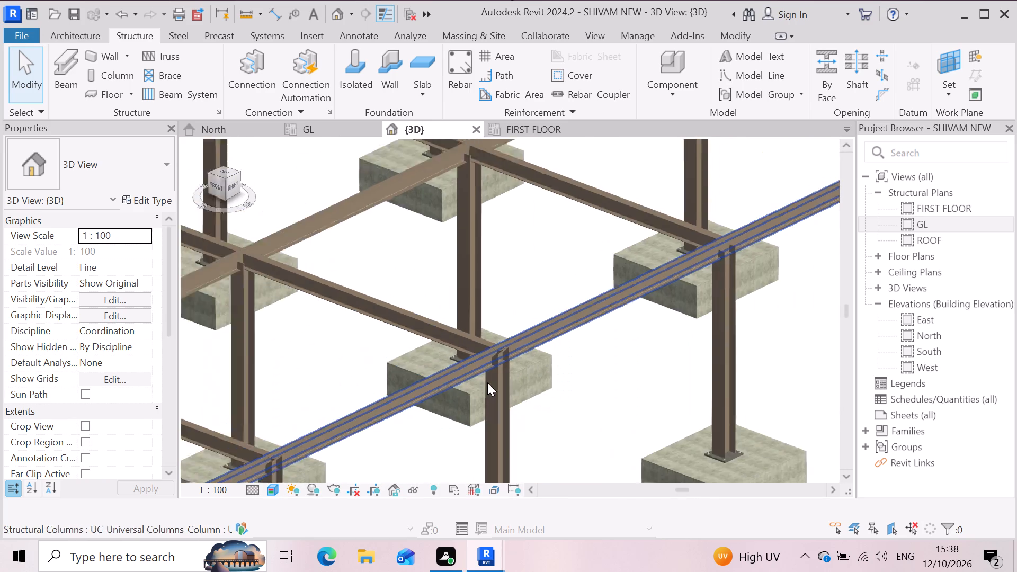
scroll(671, 315, "up", 7)
scroll(595, 267, "up", 2)
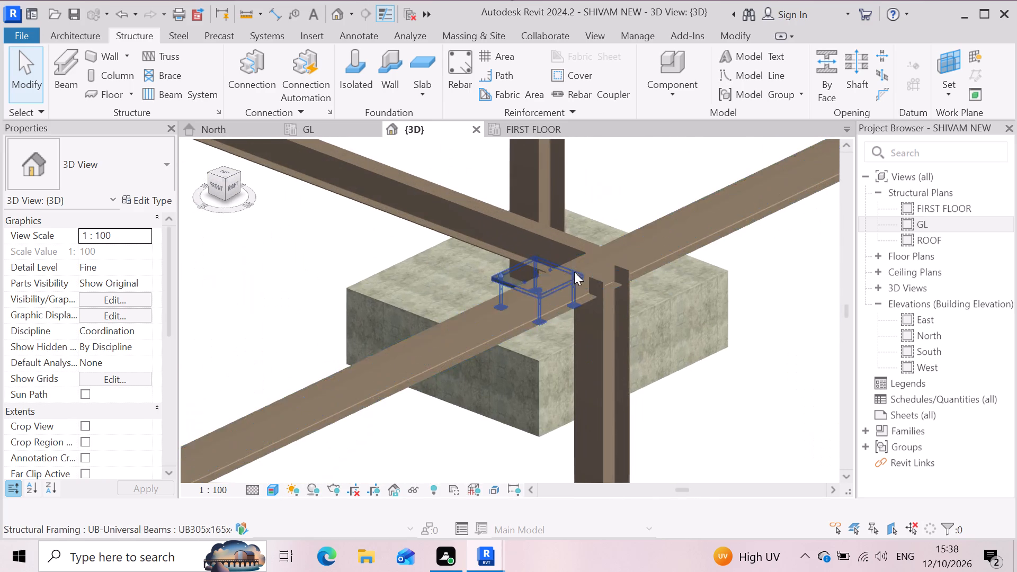
scroll(584, 300, "down", 9)
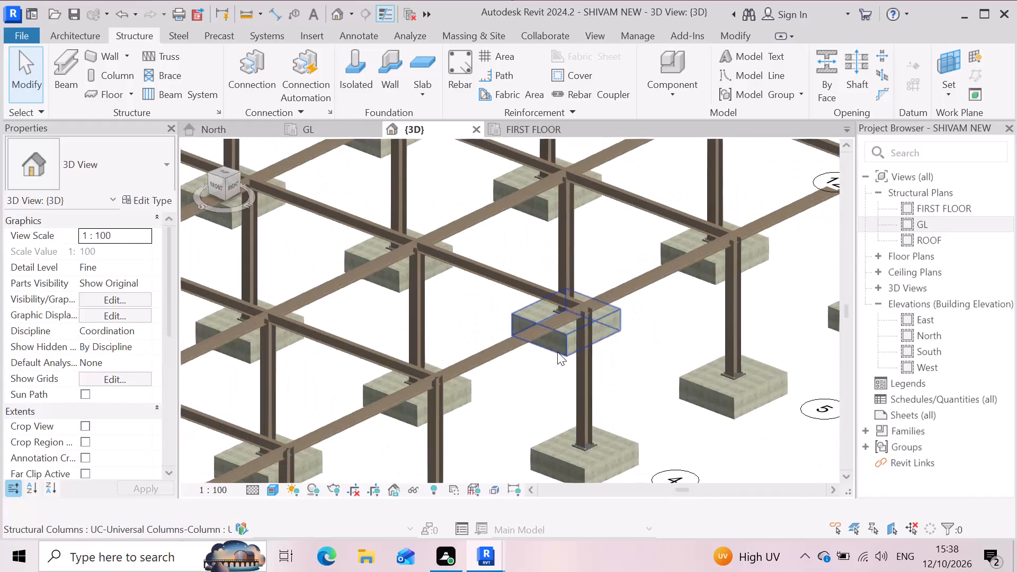
Create a Railing joint handrail connection between the inward-running UB305x165x40 beam and the UC305x305x97 edge column on grid 4.
left_click(518, 276, "ctrl")
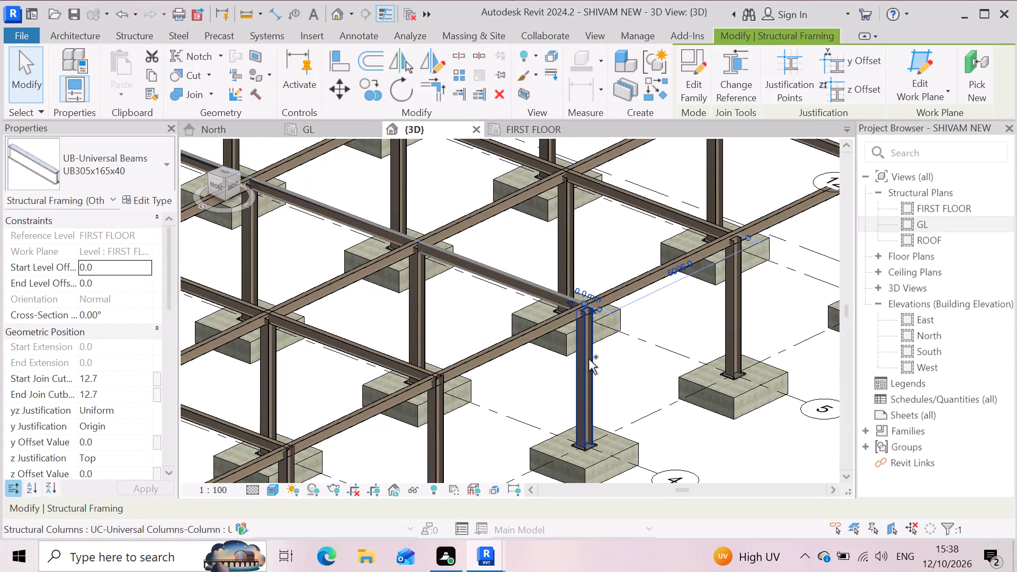
left_click(587, 360, "ctrl")
scroll(455, 380, "down", 5)
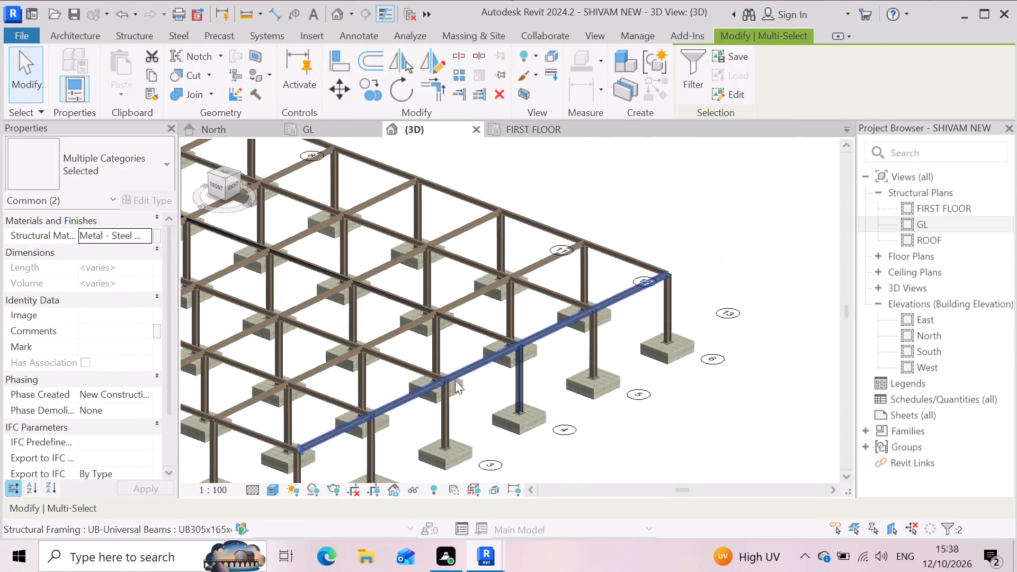
left_click(139, 31)
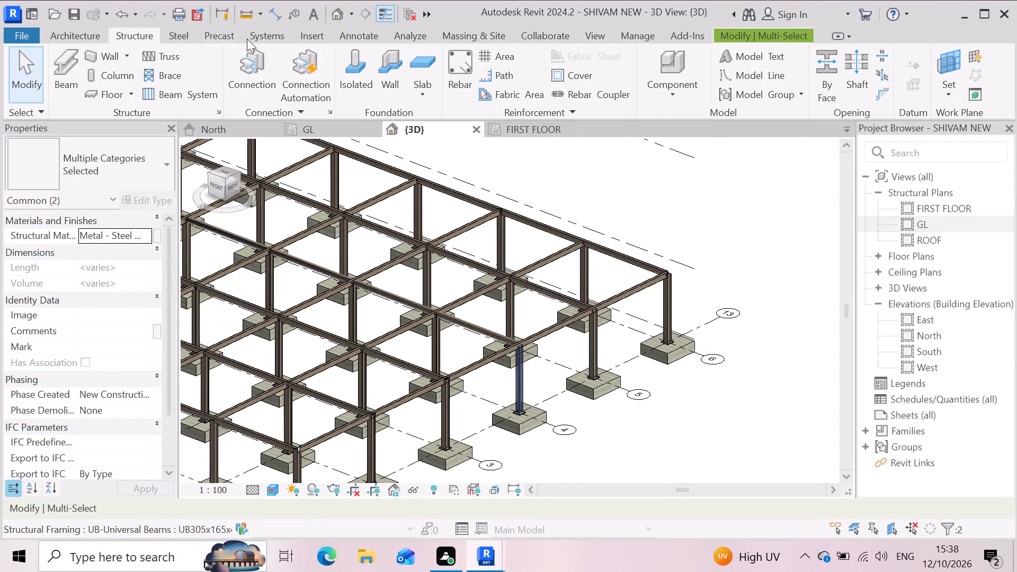
left_click(245, 69)
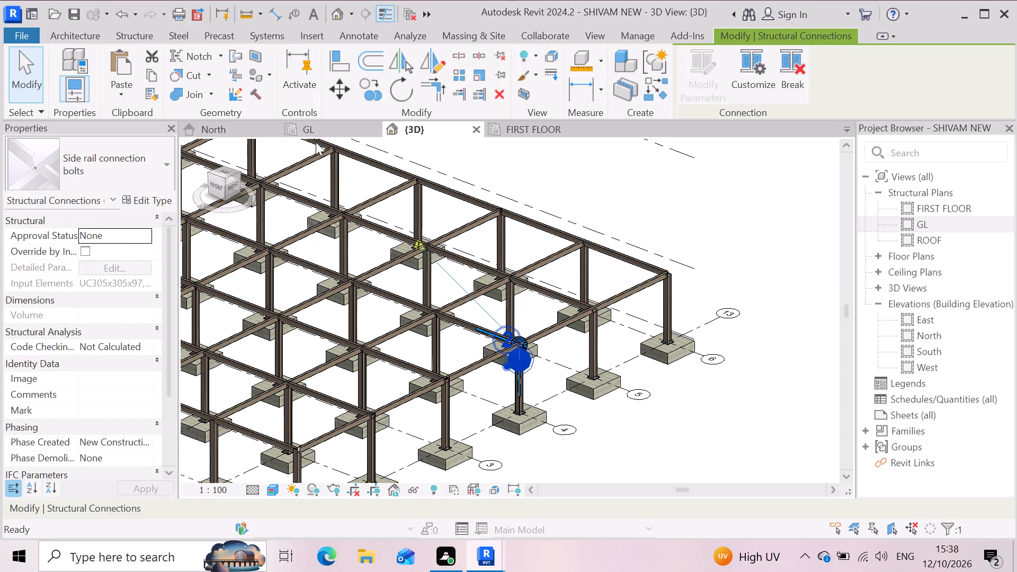
left_click(169, 164)
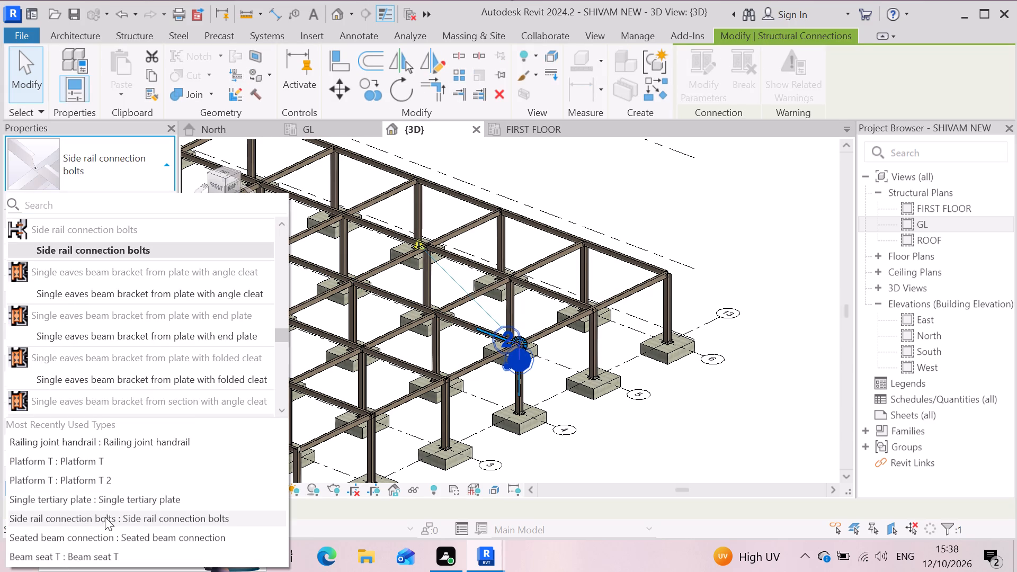
left_click(100, 448)
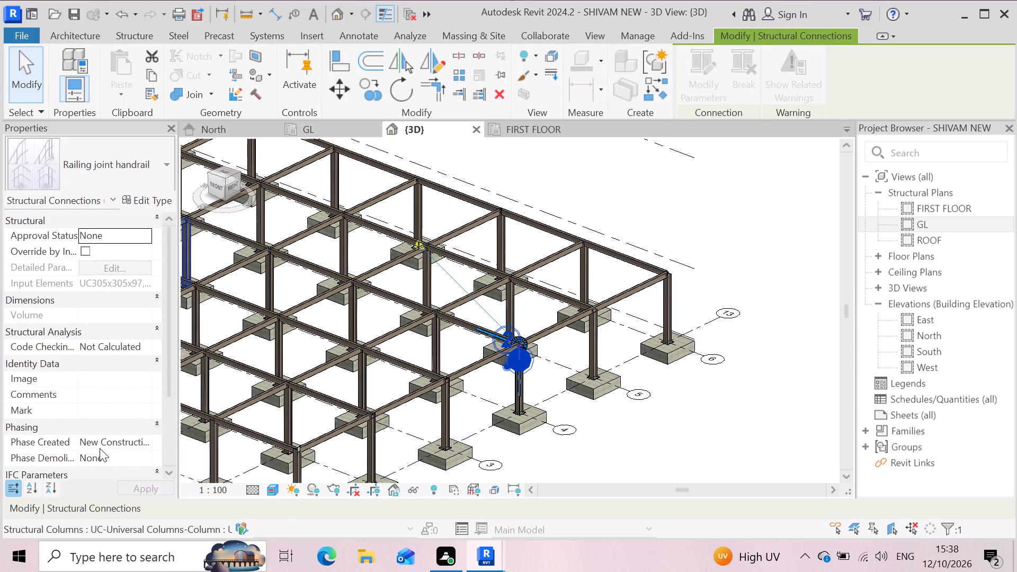
left_click(552, 468)
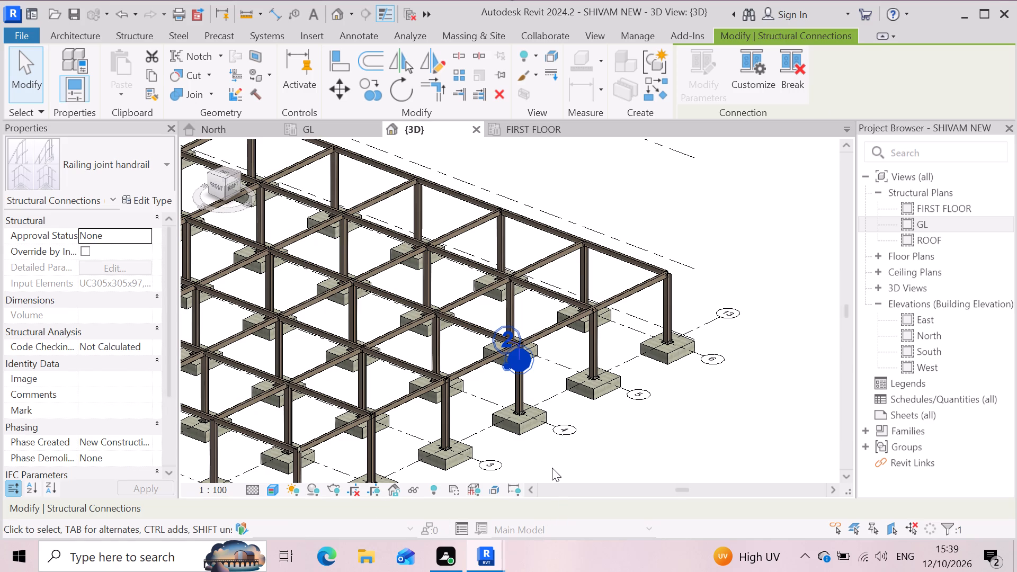
Examine the beam-to-column joint at the grid 4 edge column and the nearby base plate in Fine wireframe display.
scroll(527, 374, "up", 1)
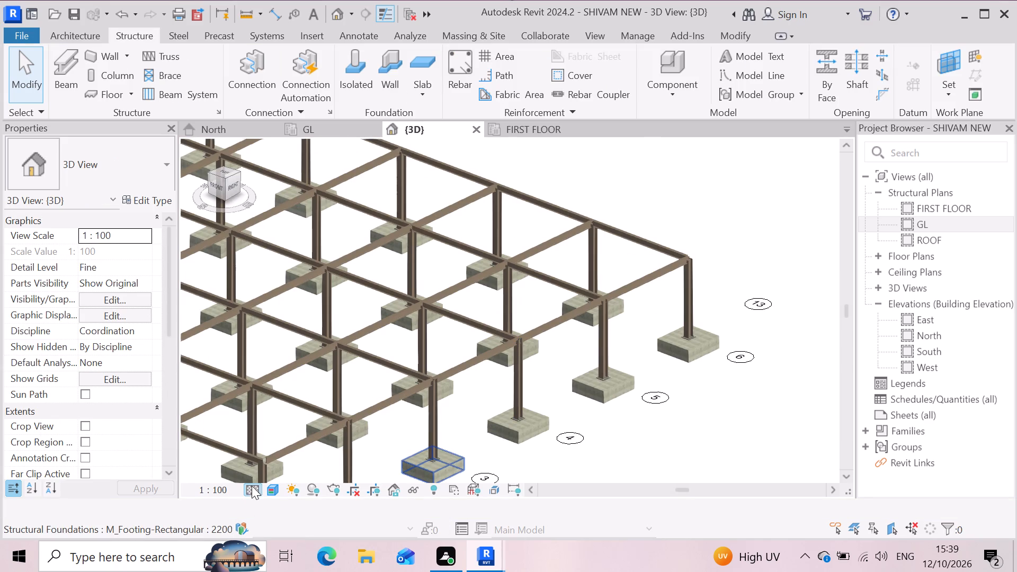
left_click(253, 486)
left_click(259, 472)
left_click(270, 495)
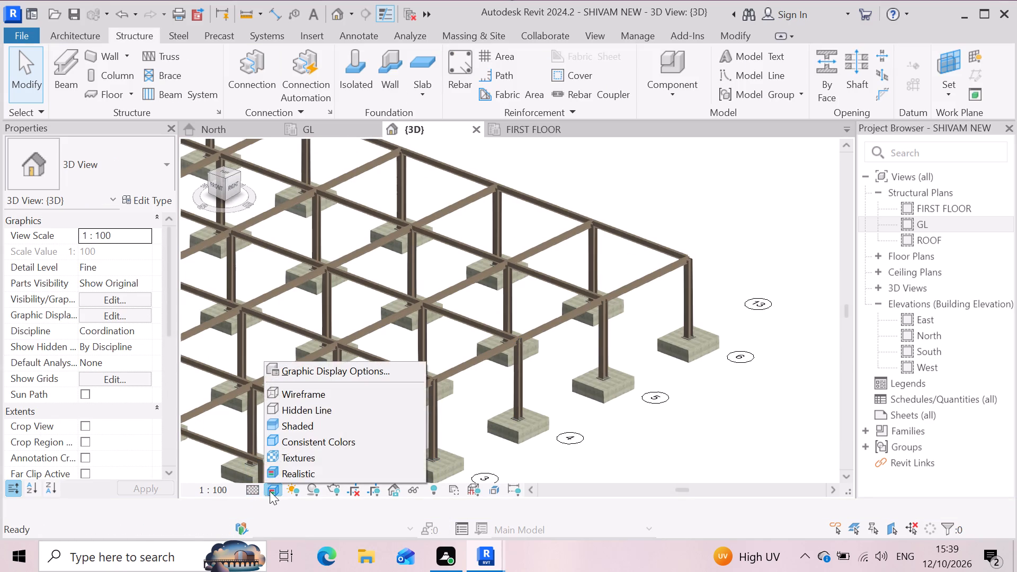
left_click(346, 392)
scroll(474, 358, "up", 1)
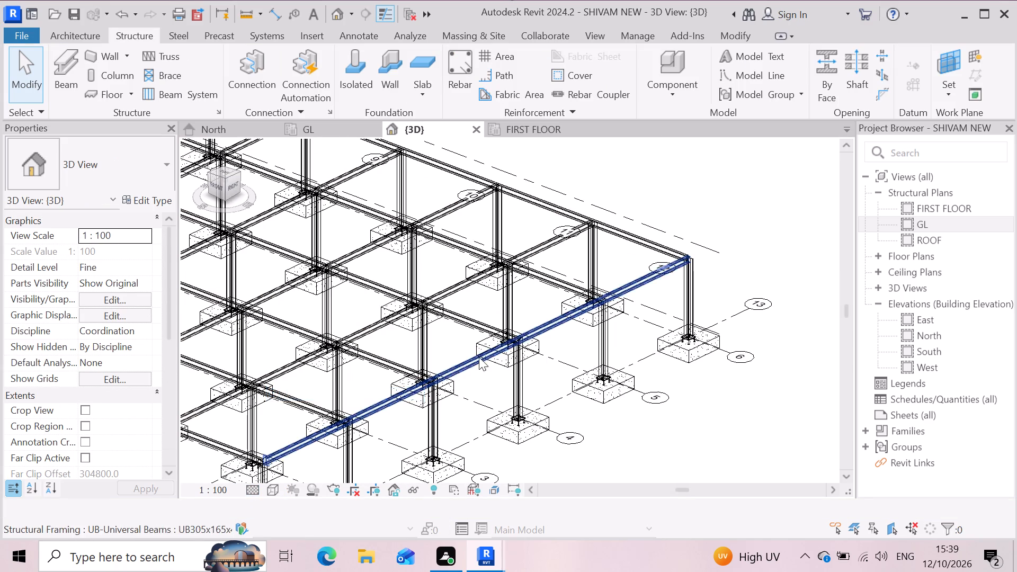
scroll(479, 357, "up", 2)
scroll(535, 333, "up", 16)
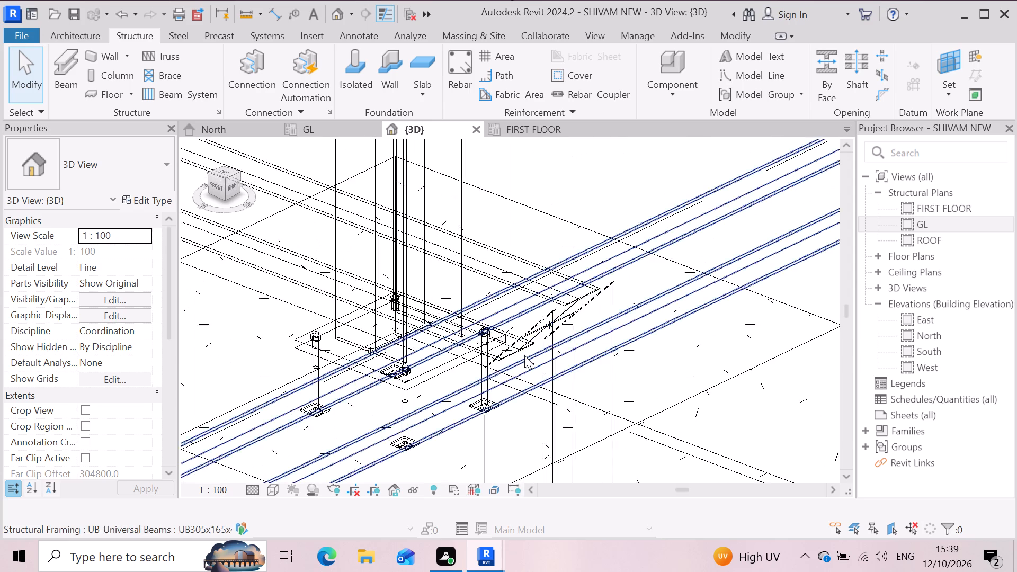
scroll(524, 355, "up", 3)
scroll(490, 356, "down", 10)
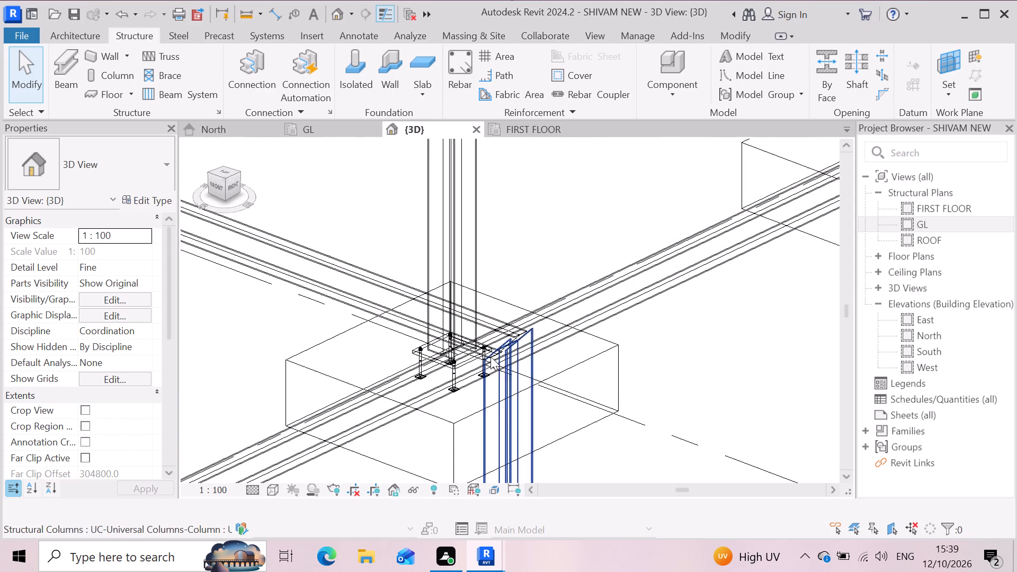
scroll(490, 356, "down", 4)
left_click(625, 451)
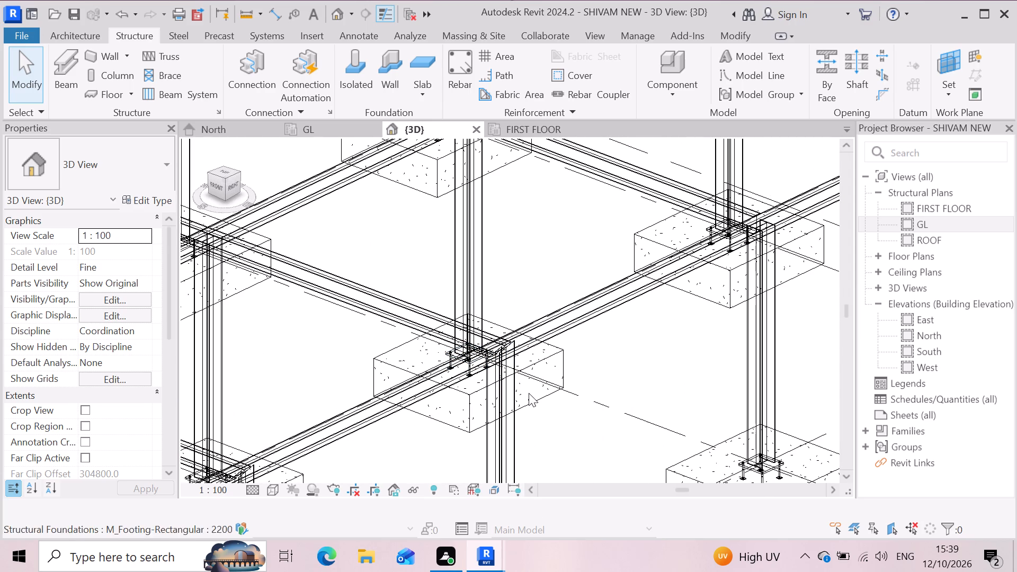
scroll(529, 393, "down", 4)
key("Escape")
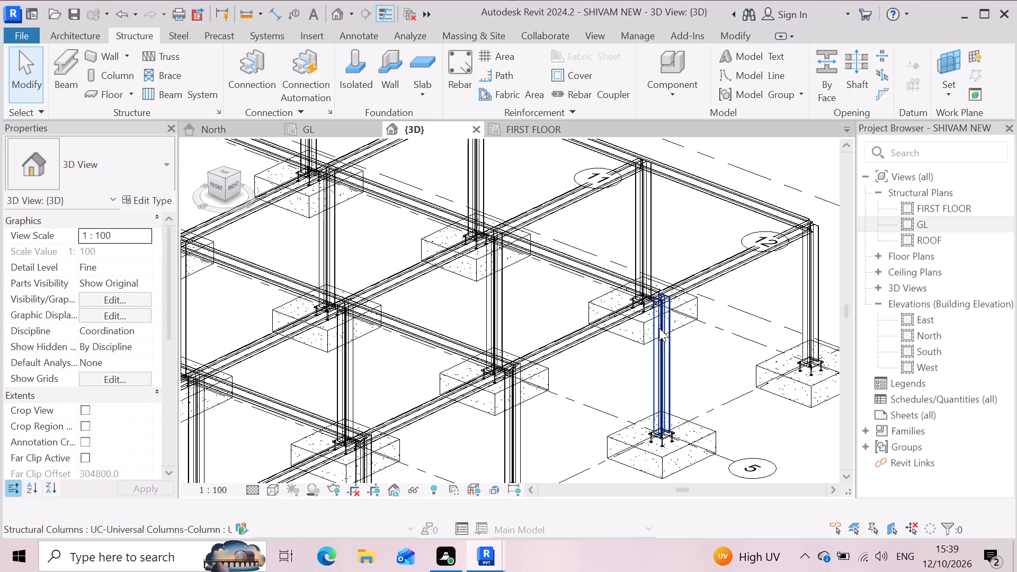
Create a Railing joint handrail connection between the inward-running UB305x165x40 beam and the UC305x305x97 edge column on grid 5.
left_click(665, 341)
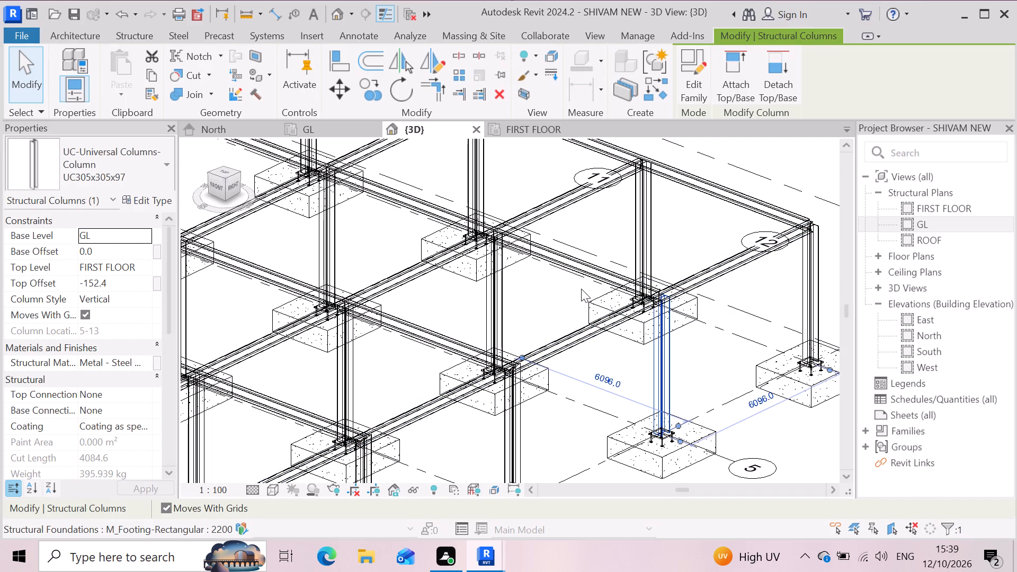
left_click(581, 274, "ctrl")
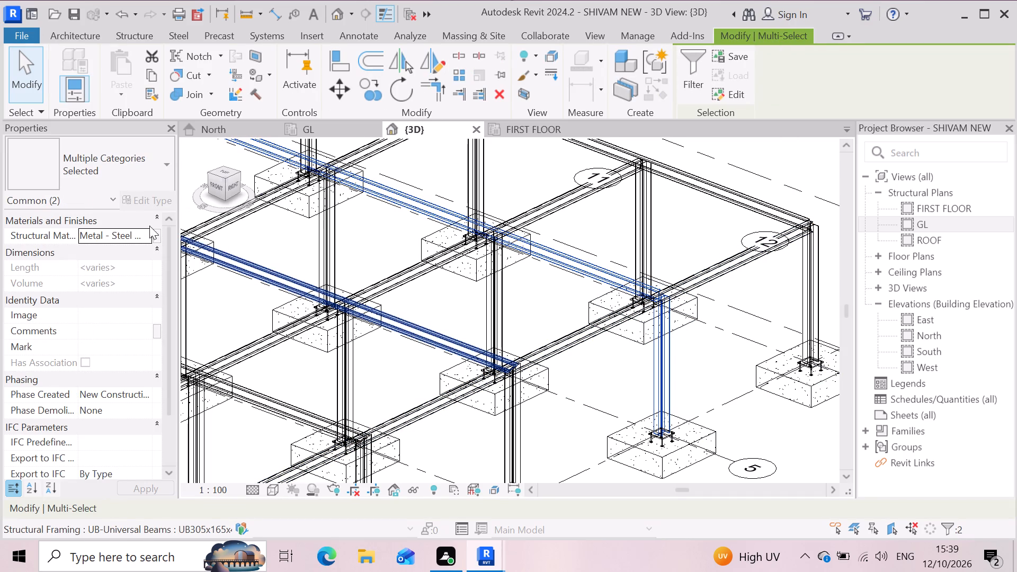
left_click(136, 32)
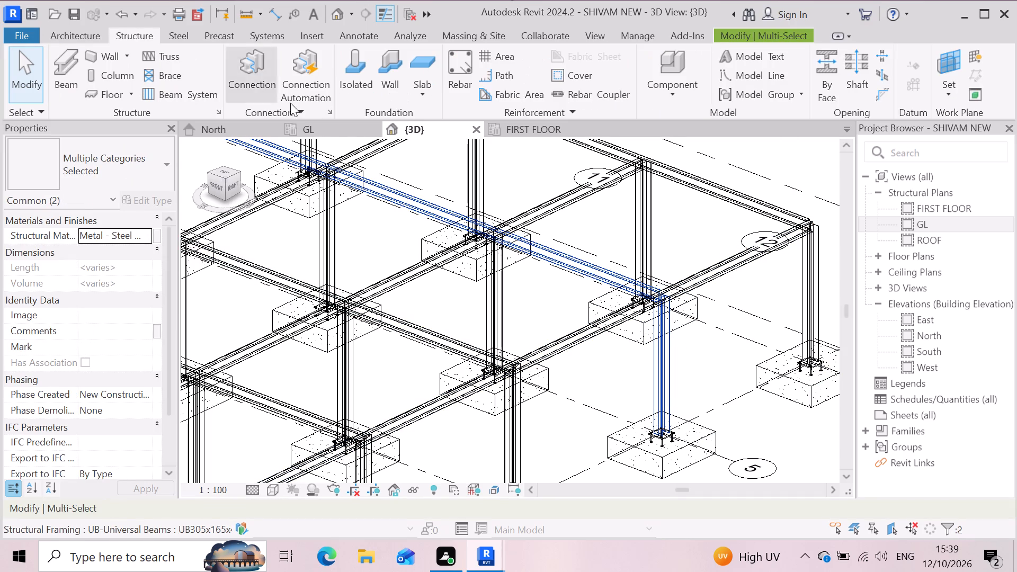
left_click(247, 84)
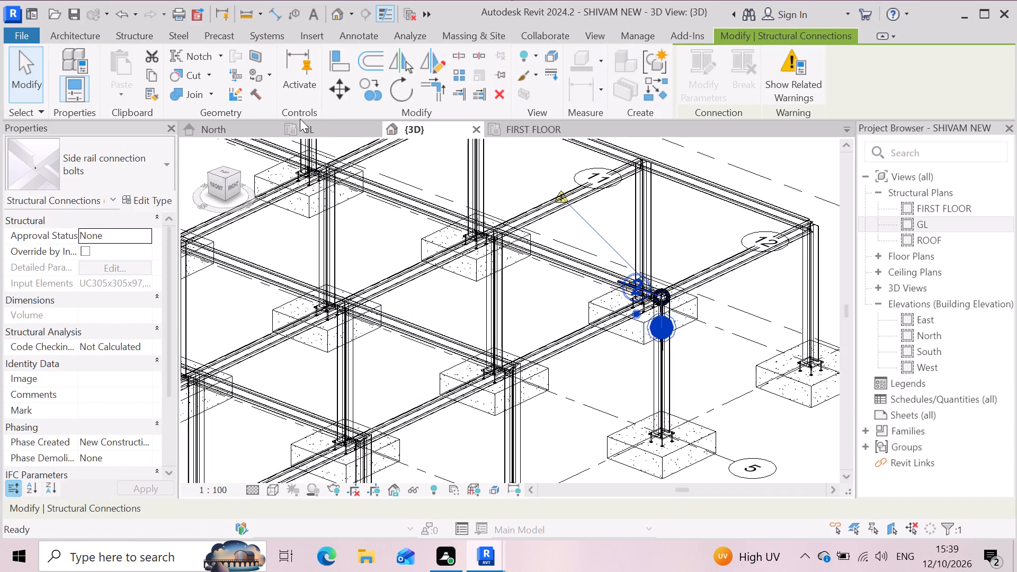
left_click(170, 165)
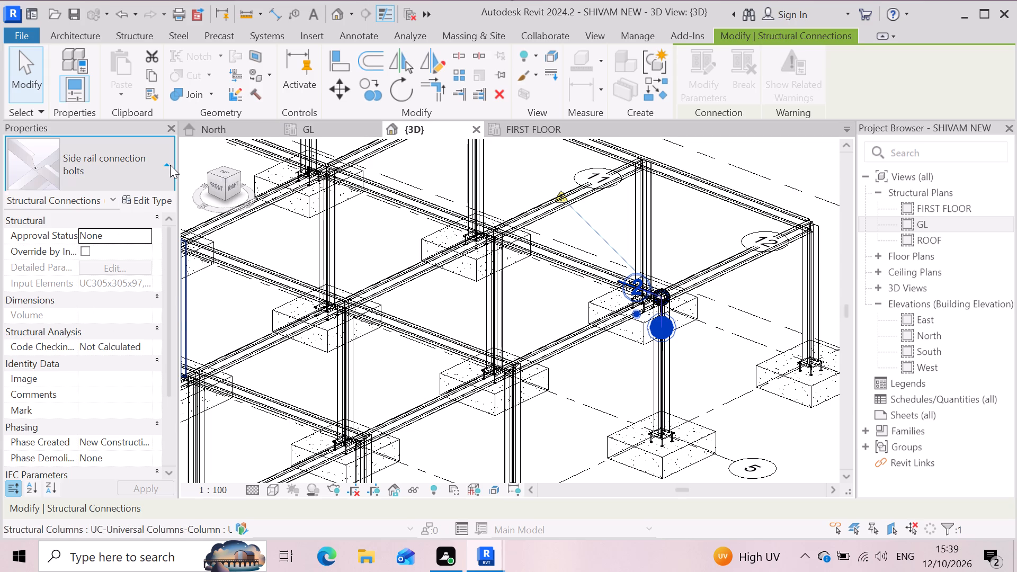
left_click(171, 444)
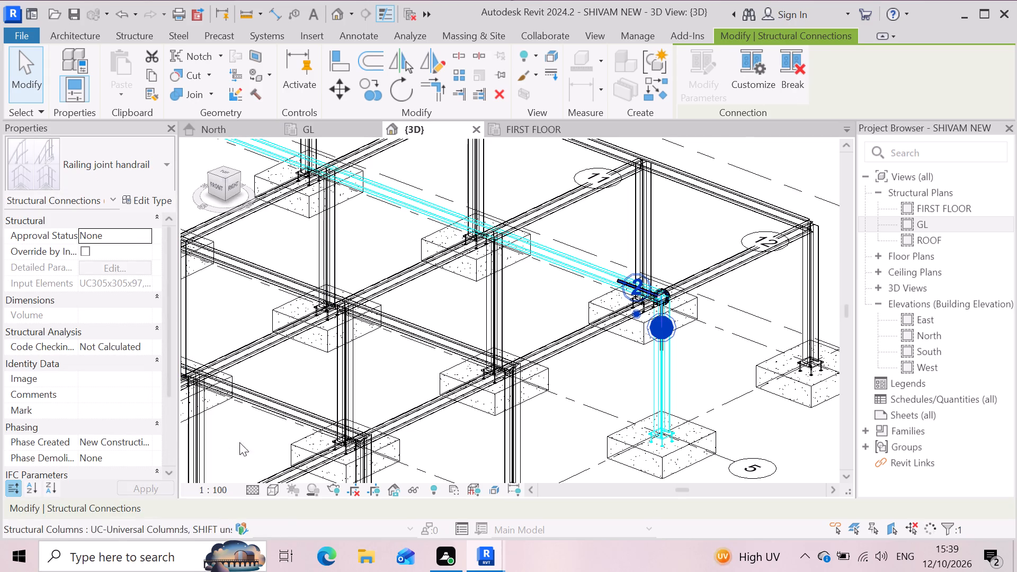
Set the 3D view to Fine detail level and Realistic visual style.
left_click(252, 488)
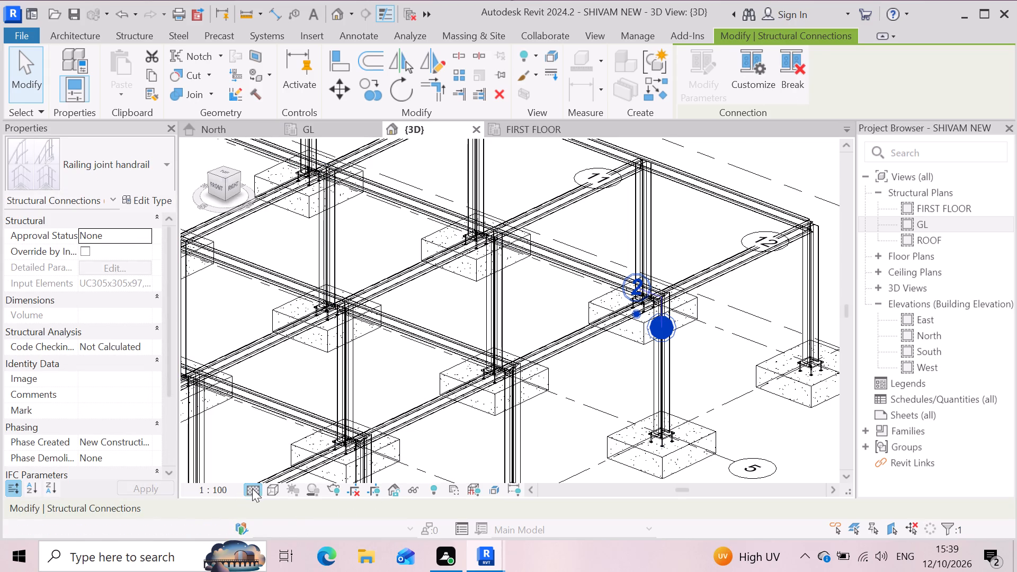
left_click(259, 475)
left_click(267, 489)
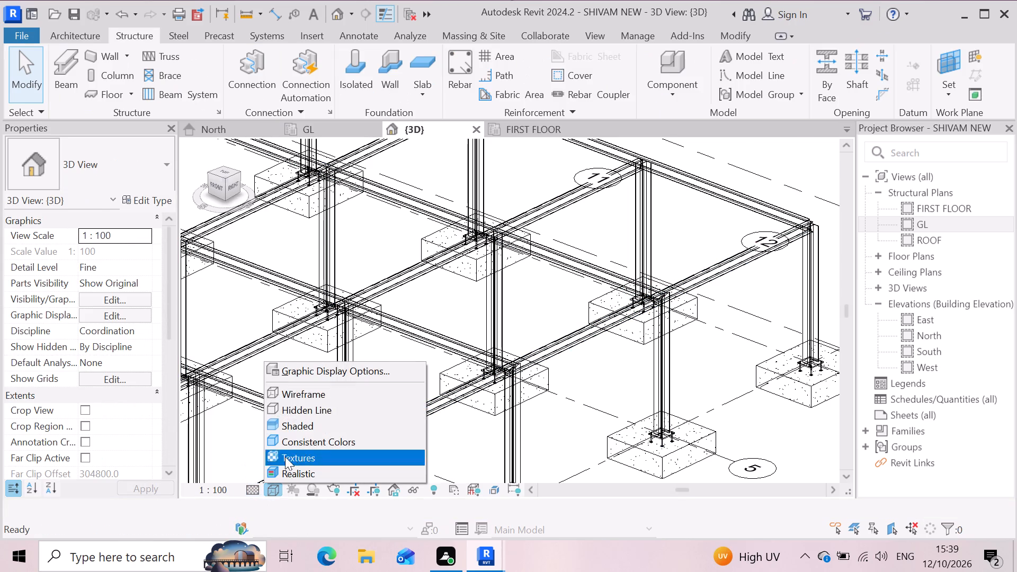
left_click(325, 395)
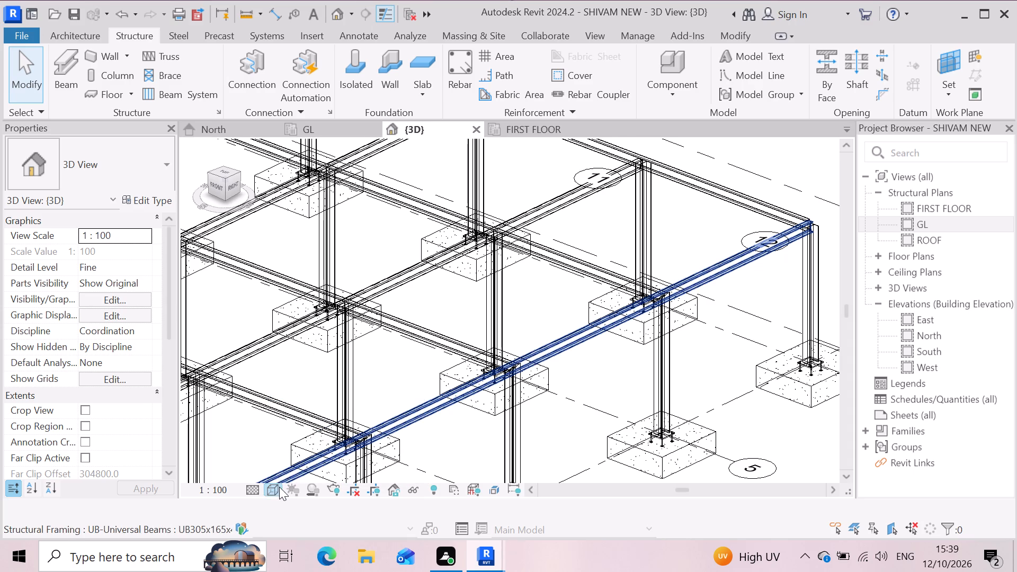
left_click(270, 493)
left_click(296, 468)
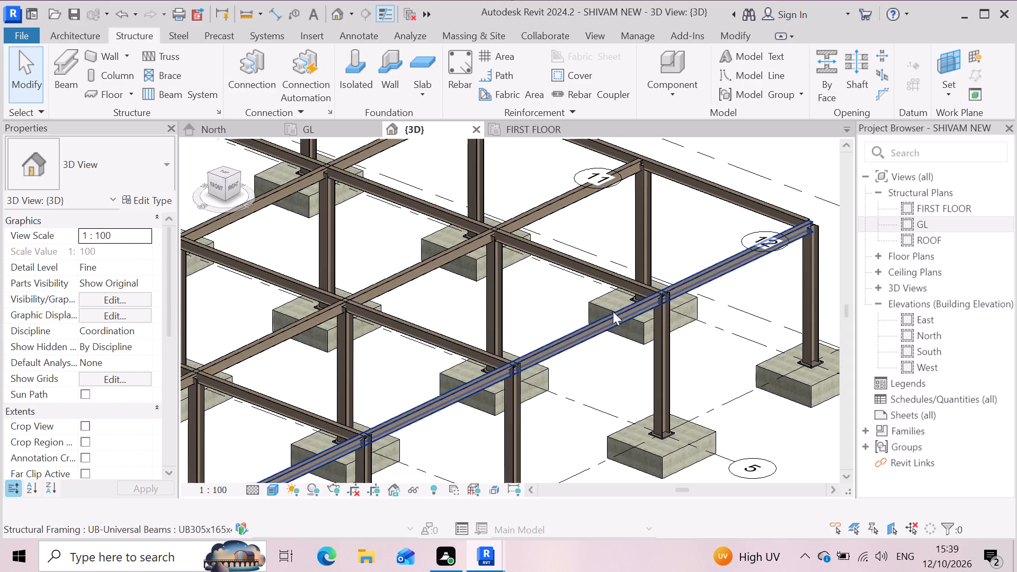
Examine how the beams meet the mitred top of the edge column on grid 5.
scroll(670, 291, "up", 12)
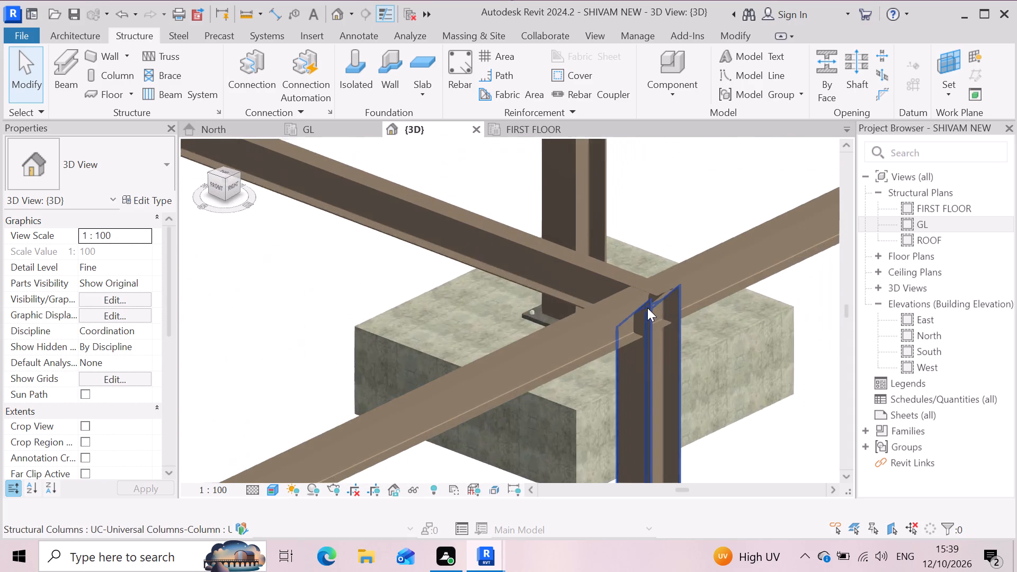
scroll(647, 308, "up", 7)
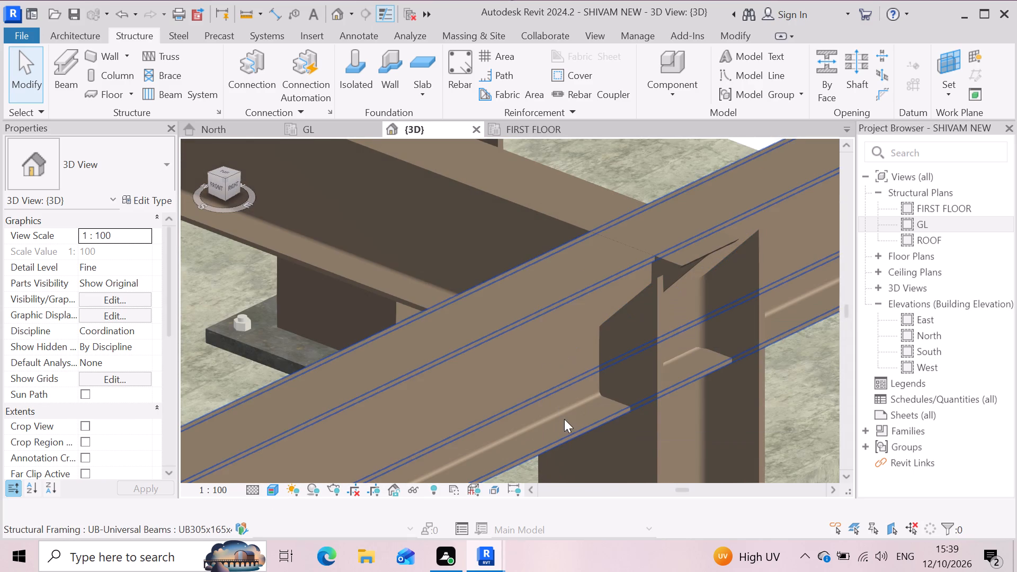
scroll(573, 369, "down", 15)
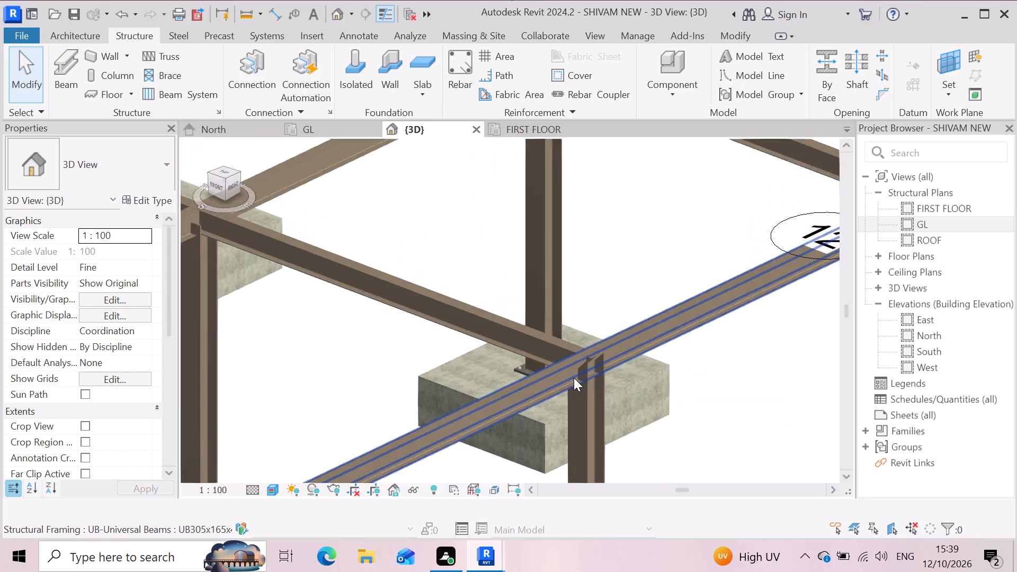
scroll(574, 378, "down", 4)
Create a Railing joint handrail connection between the UB305x165x40 beam along grid 6 and the UC305x305x97 corner column at grids 6 and 13.
scroll(717, 305, "up", 9)
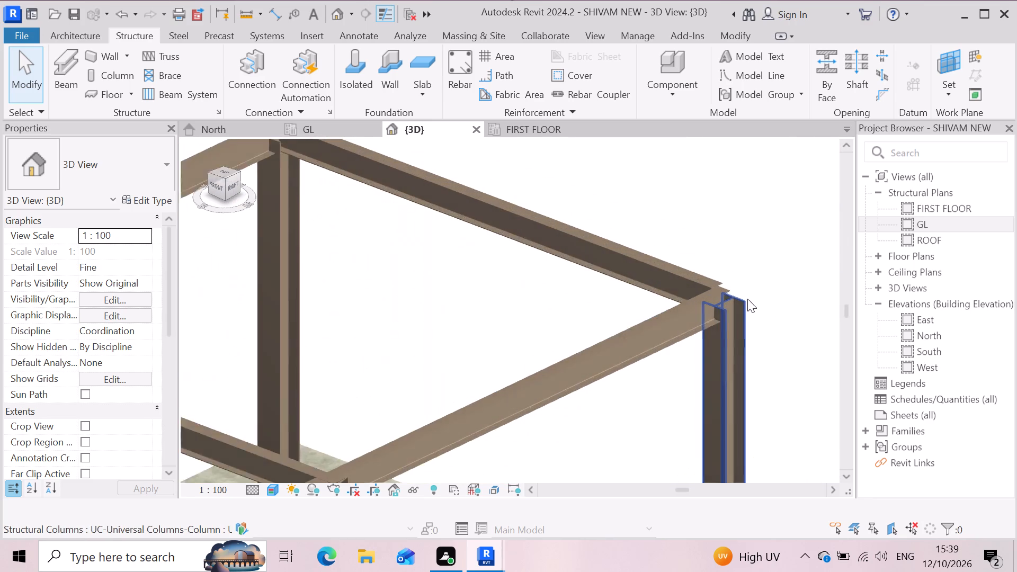
scroll(715, 321, "up", 4)
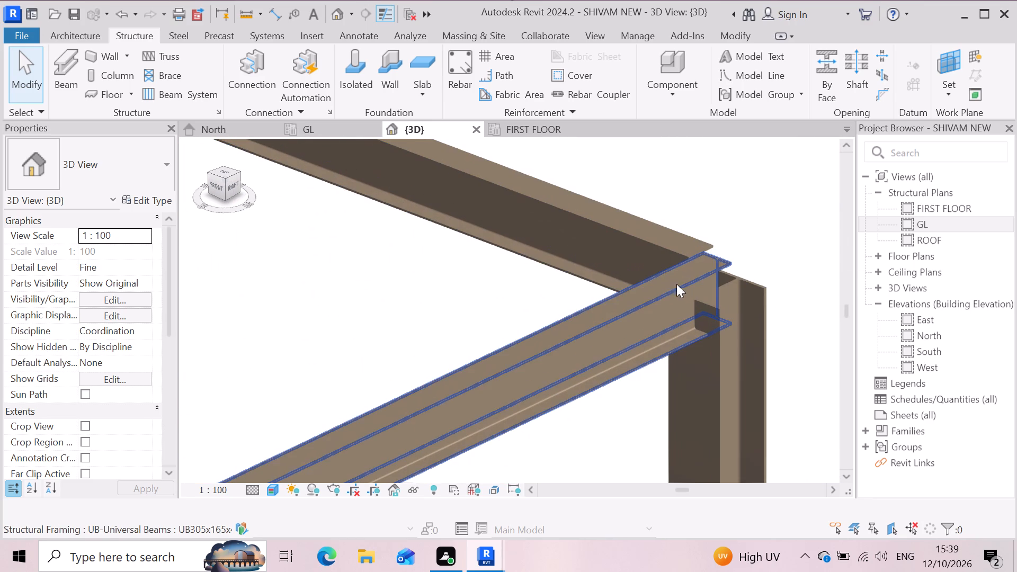
left_click(746, 338)
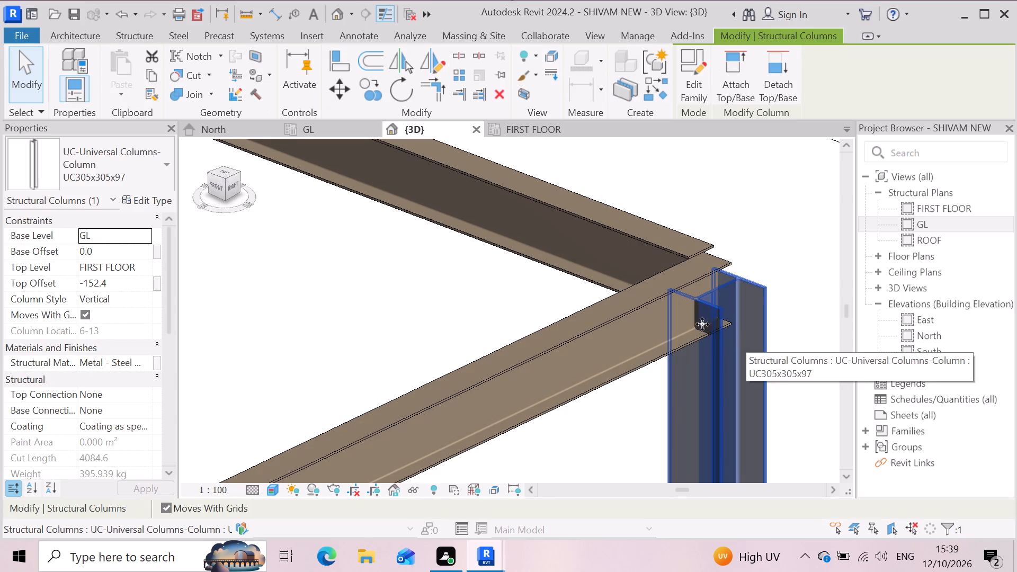
left_click(560, 222, "ctrl")
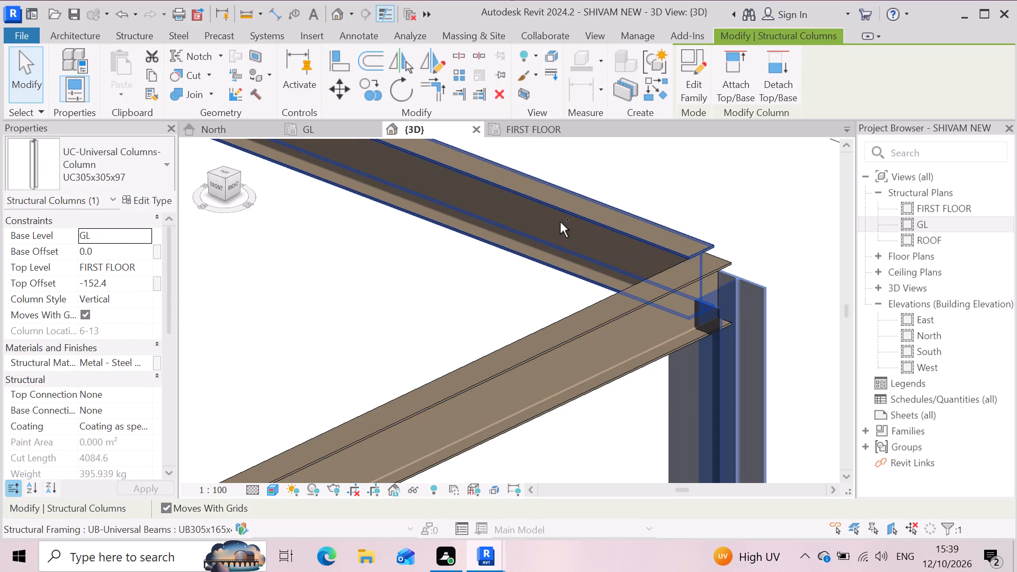
scroll(655, 267, "down", 13)
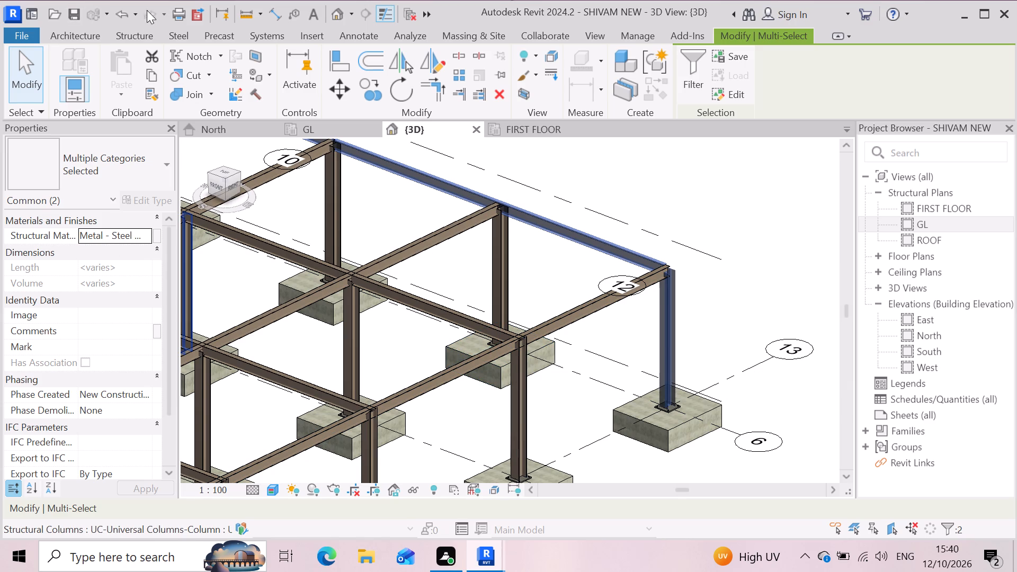
left_click(142, 31)
left_click(255, 67)
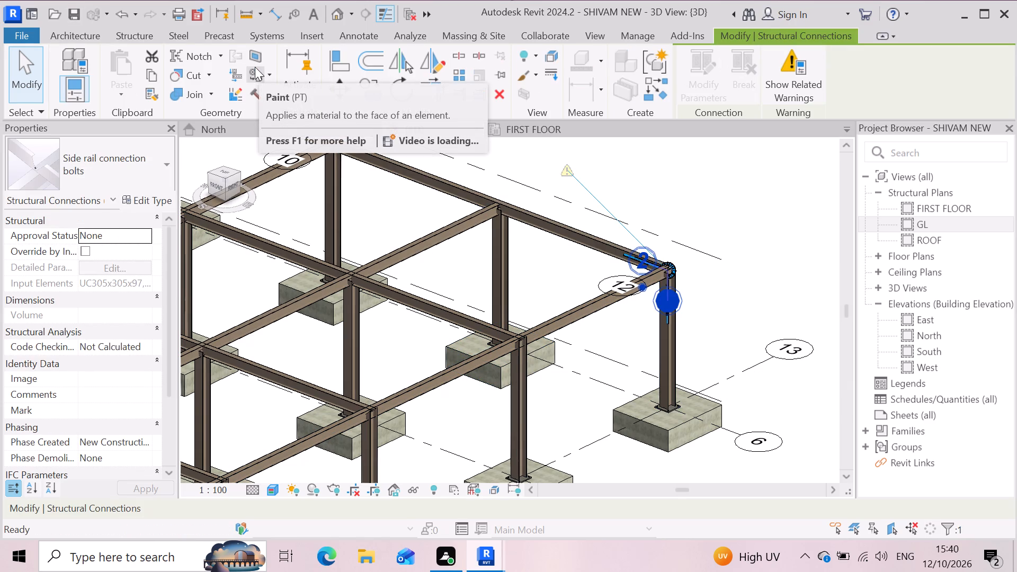
left_click(167, 158)
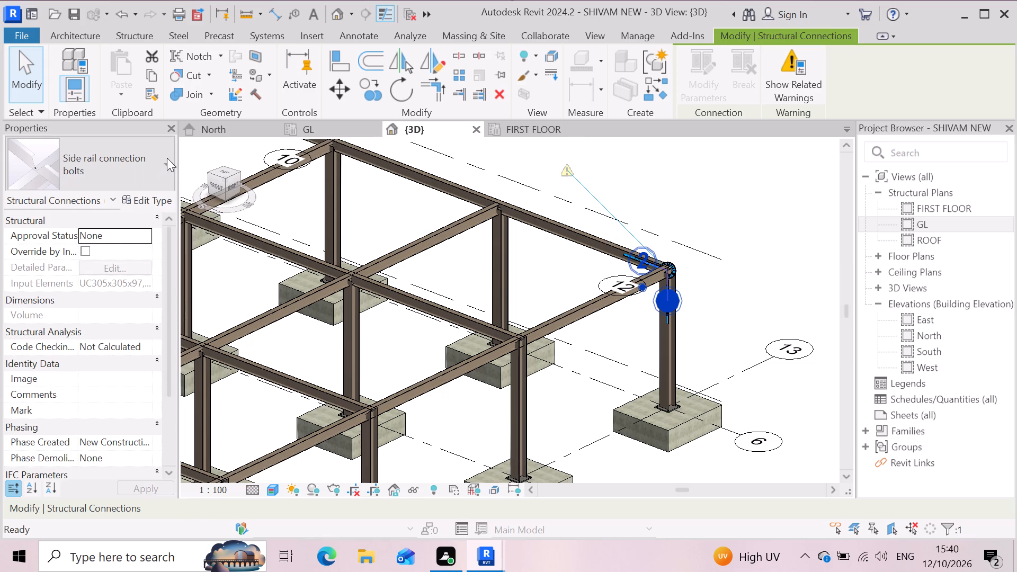
left_click(118, 444)
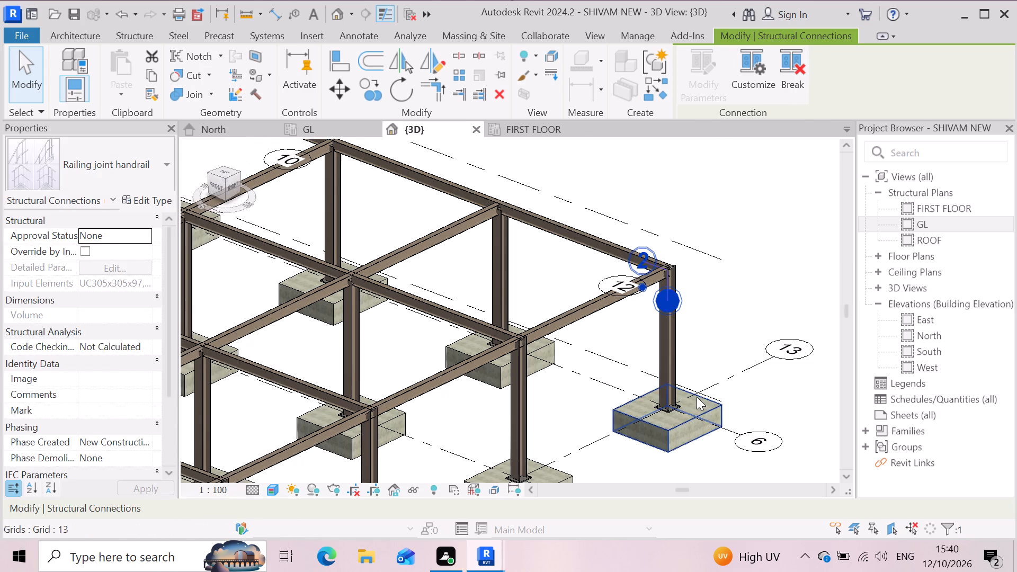
Examine the Railing joint handrail joint where the grid 6 beam meets the corner column at grids 6 and 13.
key("Escape")
scroll(680, 310, "up", 3)
scroll(665, 227, "up", 5)
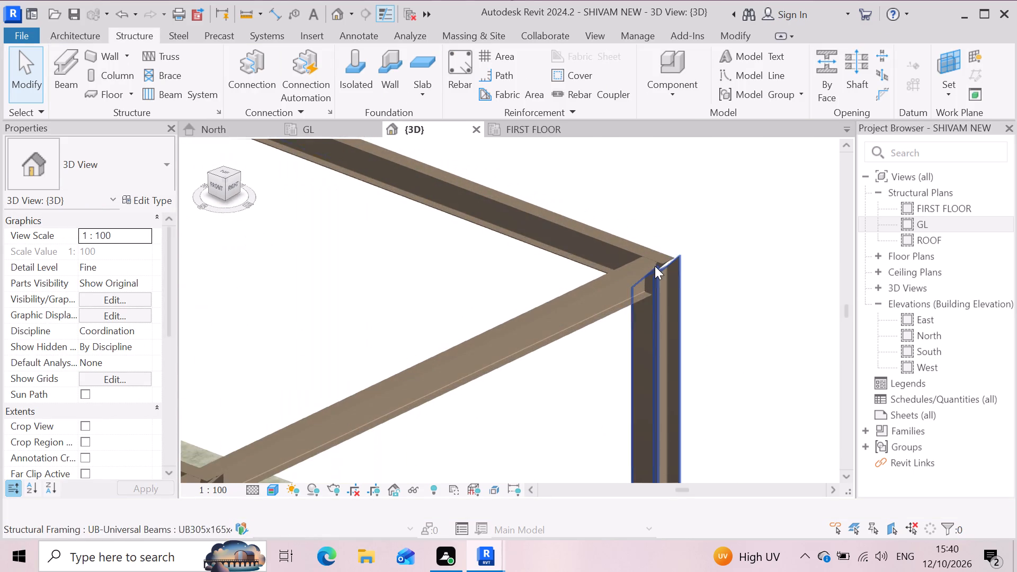
scroll(653, 266, "up", 7)
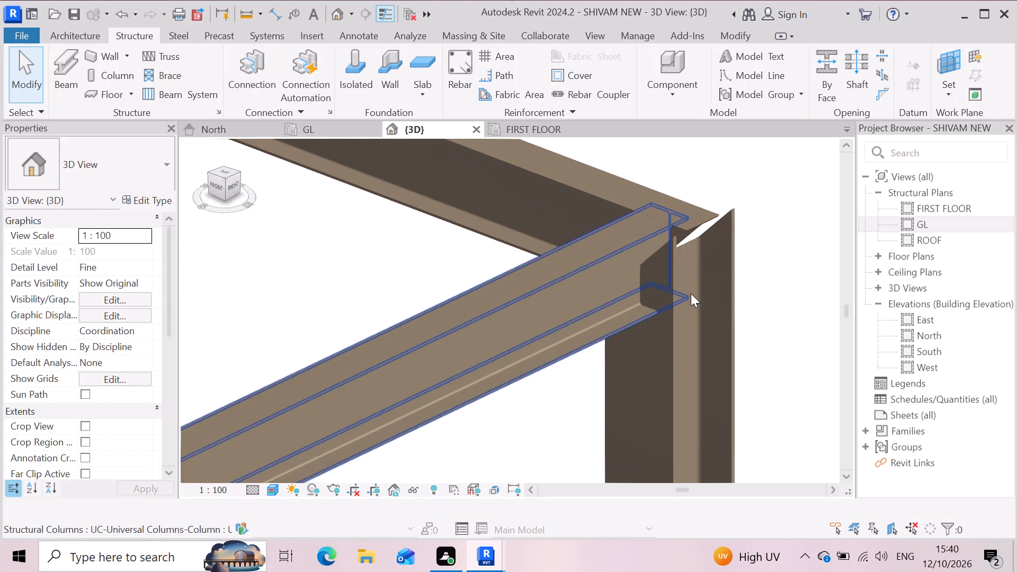
scroll(713, 285, "down", 13)
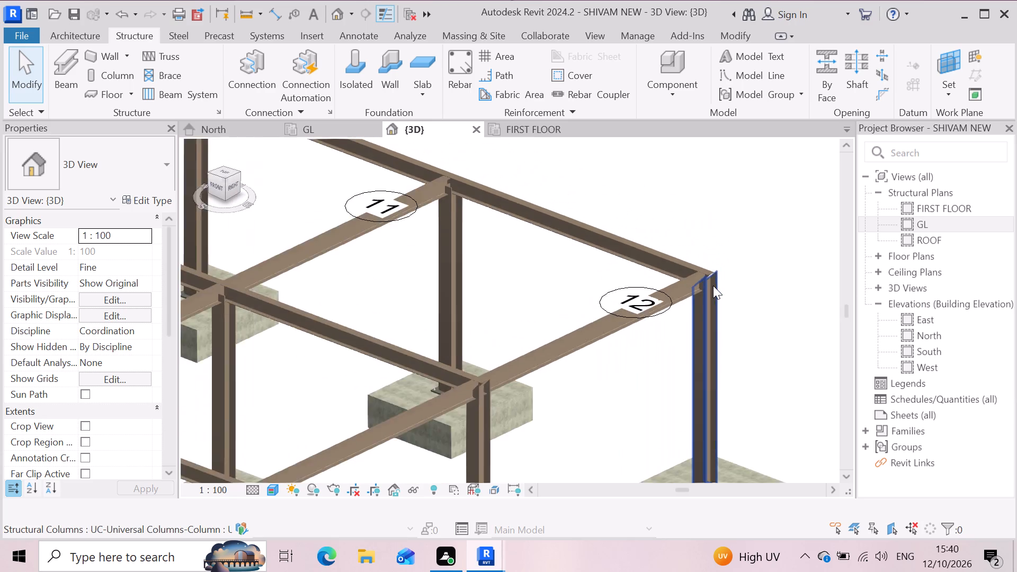
scroll(713, 285, "down", 9)
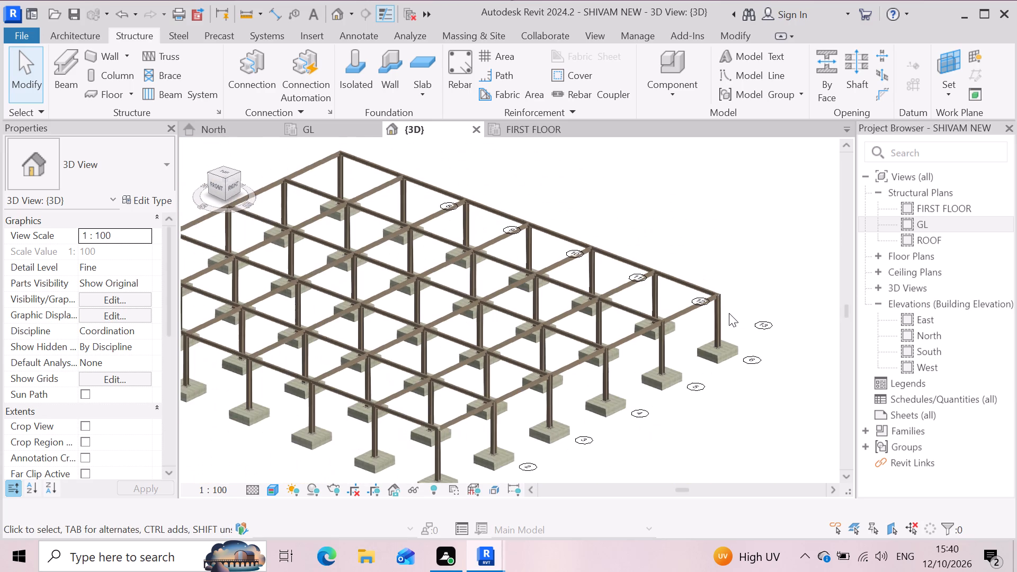
scroll(729, 310, "down", 2)
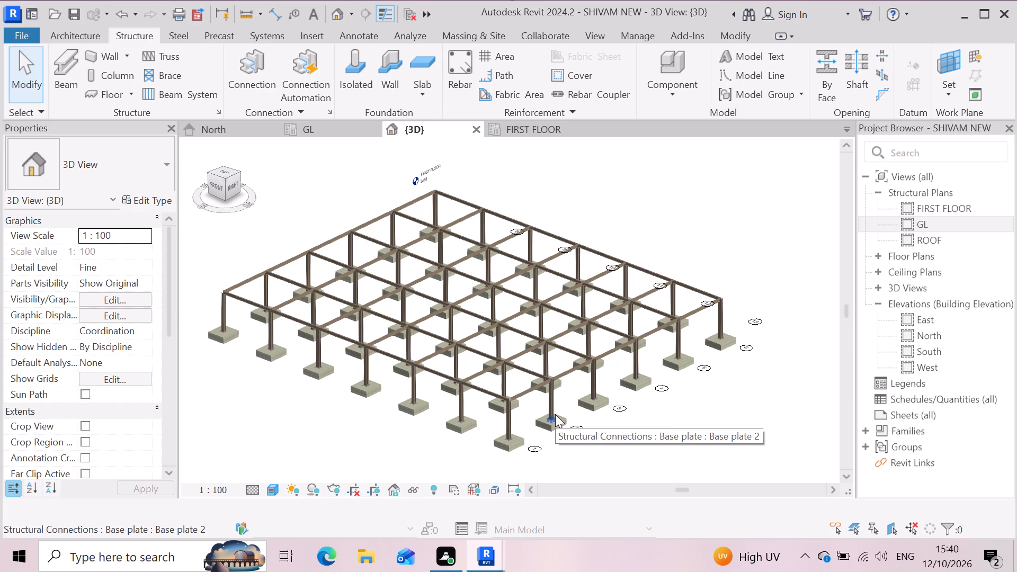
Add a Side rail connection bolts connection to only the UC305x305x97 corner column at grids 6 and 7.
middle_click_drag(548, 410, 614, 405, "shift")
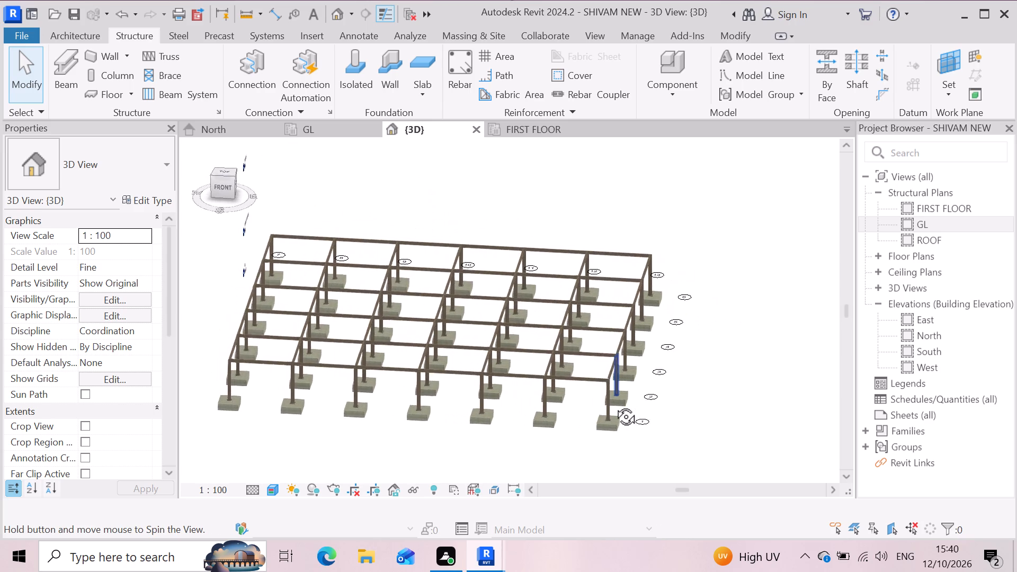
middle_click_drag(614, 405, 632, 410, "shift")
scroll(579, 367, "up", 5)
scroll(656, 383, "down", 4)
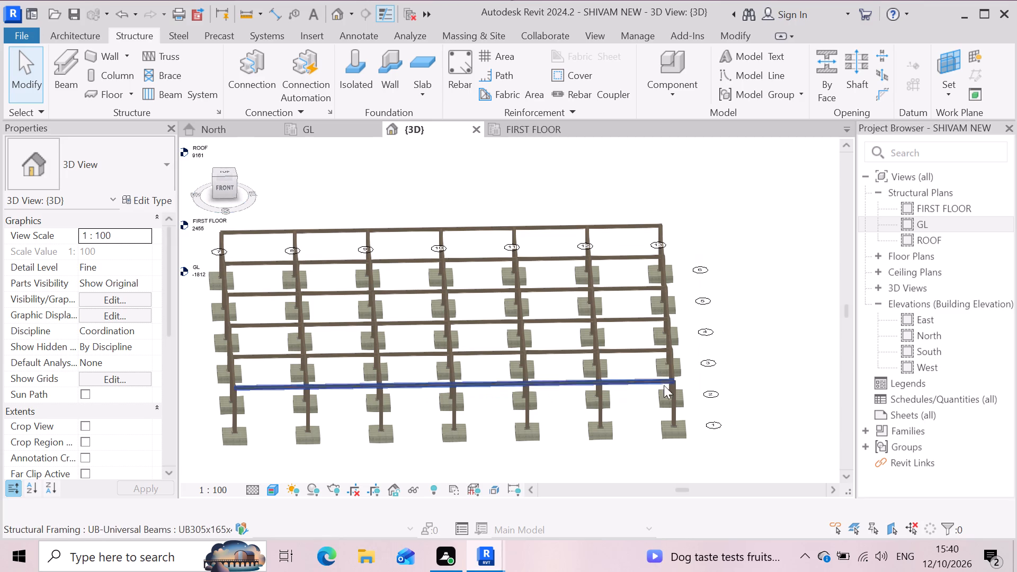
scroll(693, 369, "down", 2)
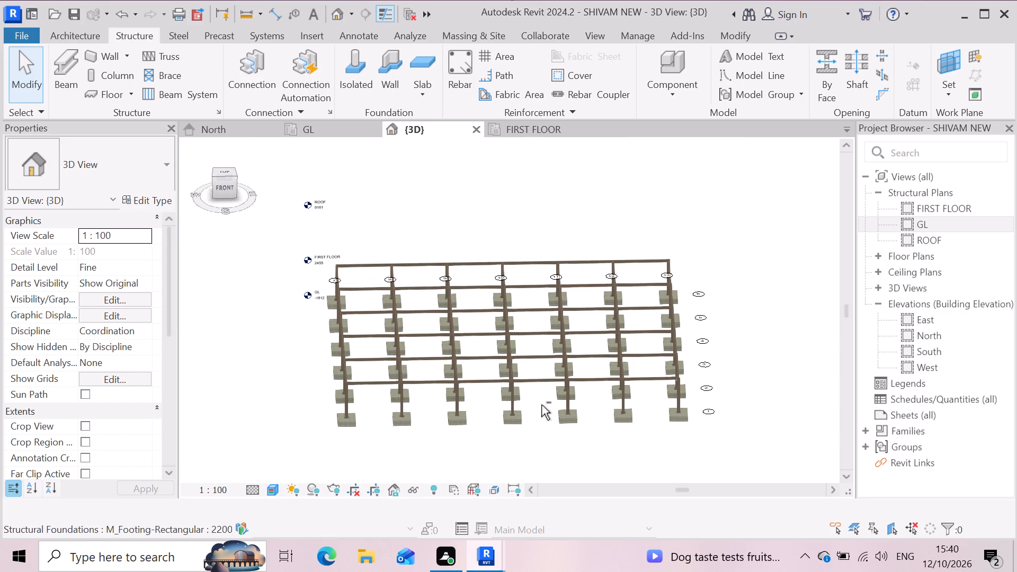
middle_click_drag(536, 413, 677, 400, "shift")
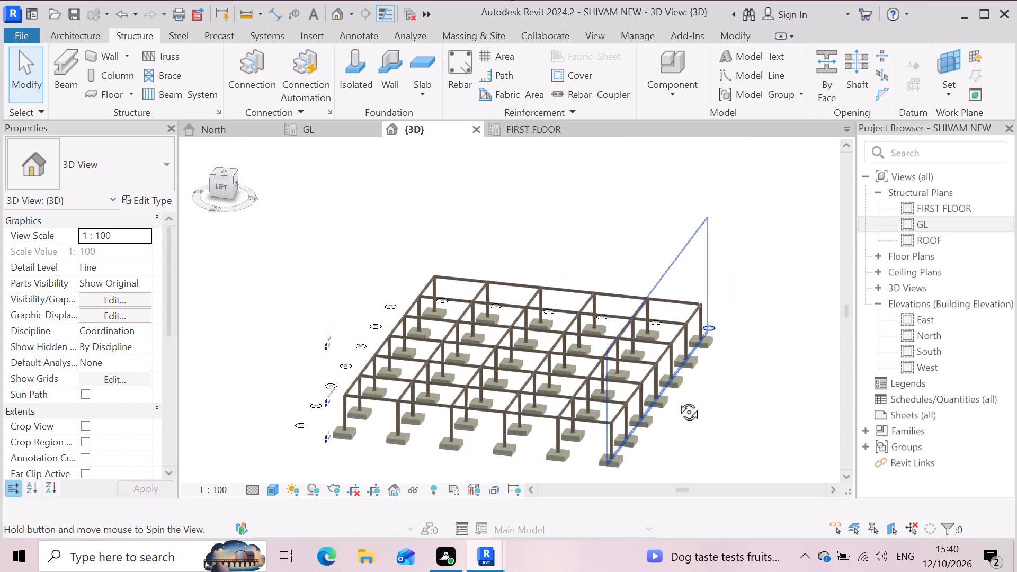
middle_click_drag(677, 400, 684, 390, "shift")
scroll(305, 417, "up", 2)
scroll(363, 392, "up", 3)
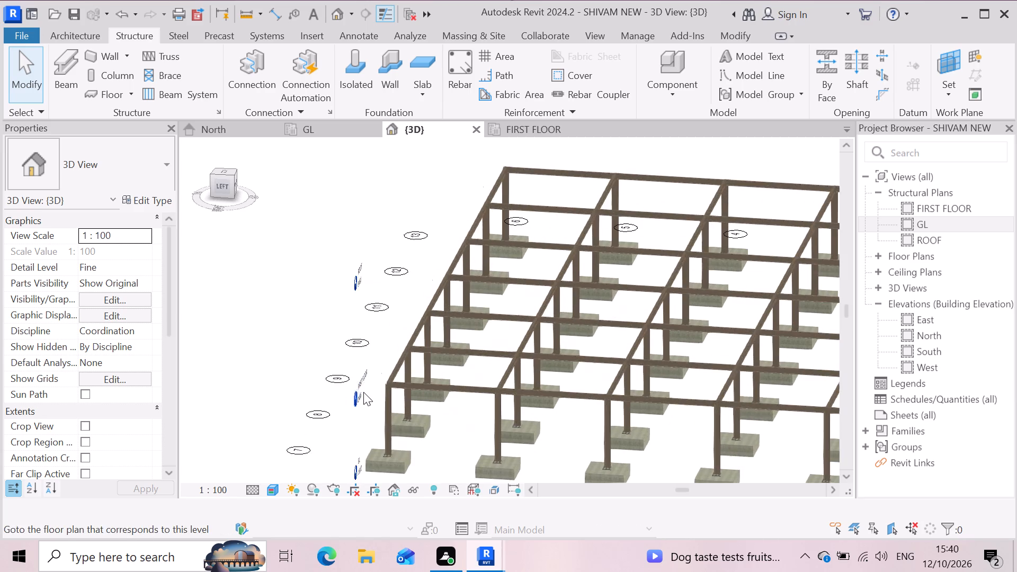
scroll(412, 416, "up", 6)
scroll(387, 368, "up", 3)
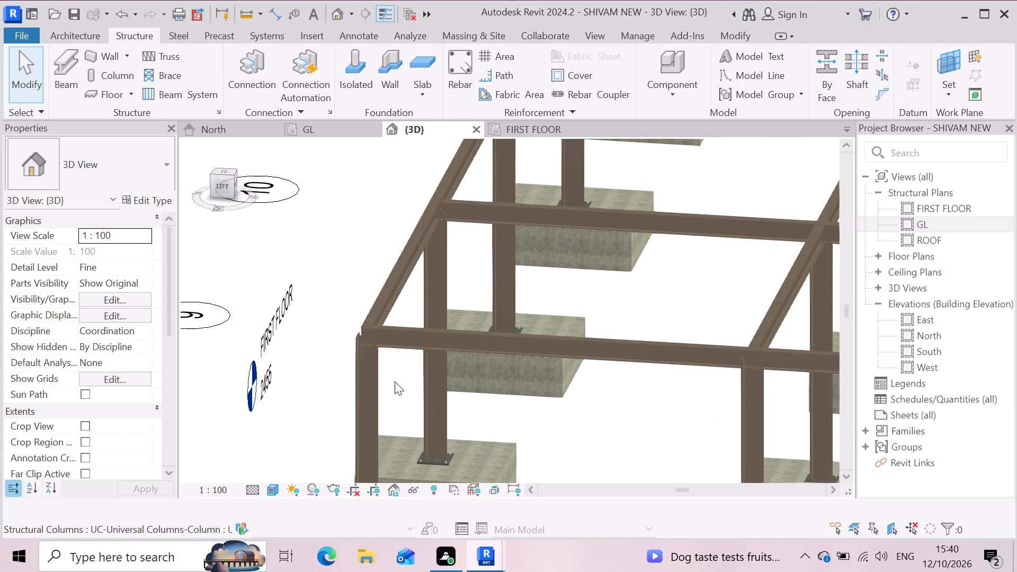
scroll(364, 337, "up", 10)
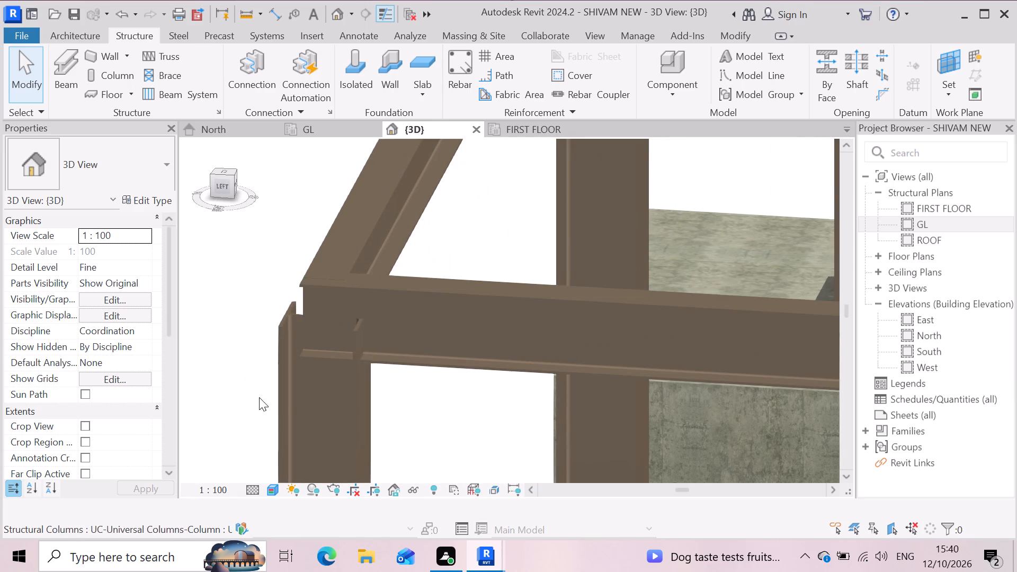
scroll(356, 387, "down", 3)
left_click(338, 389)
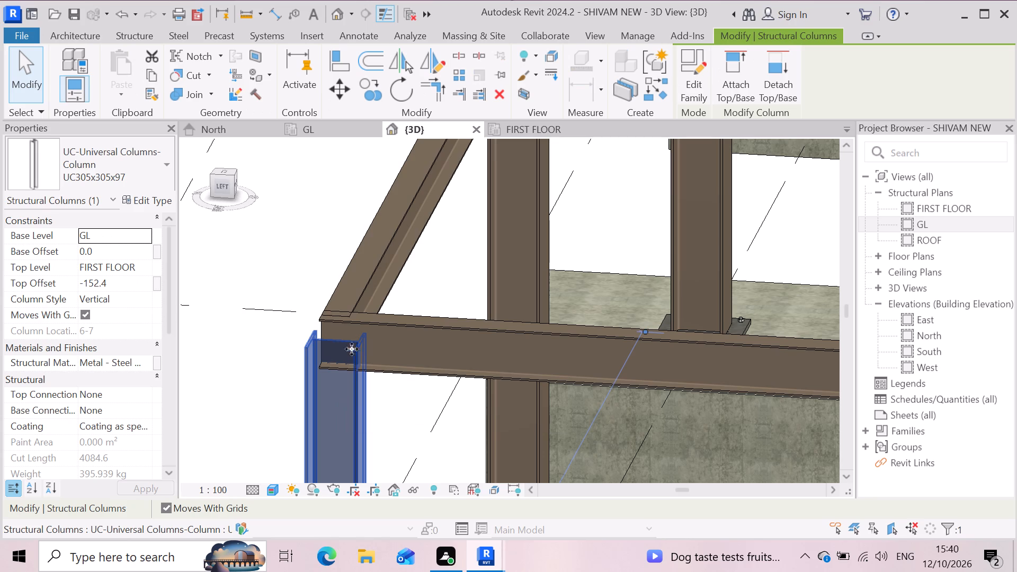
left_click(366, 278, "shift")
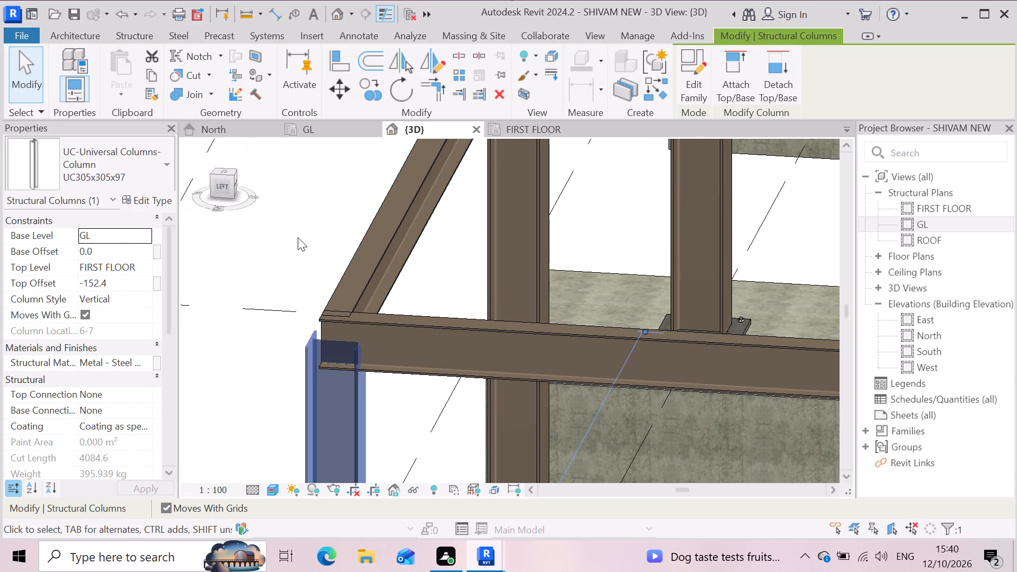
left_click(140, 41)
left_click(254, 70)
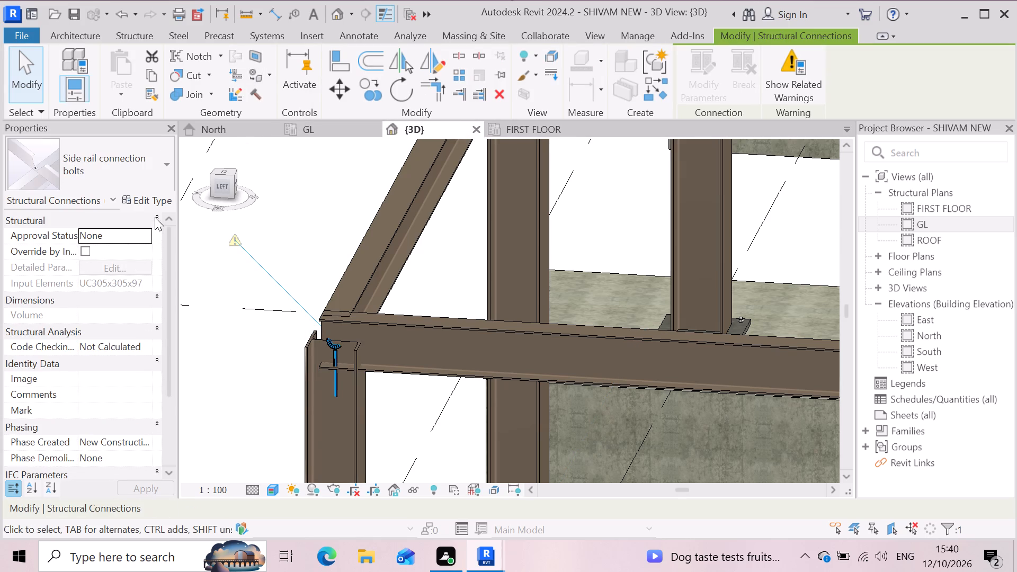
Look through the available structural connection types for one to replace Side rail connection bolts on the corner column.
left_click(165, 160)
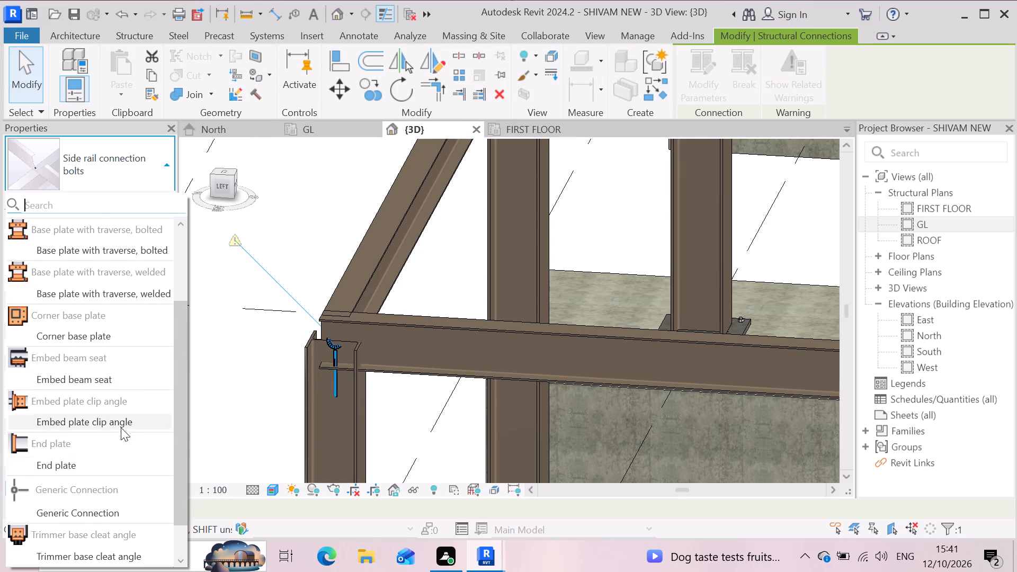
scroll(121, 400, "down", 7)
scroll(83, 404, "up", 2)
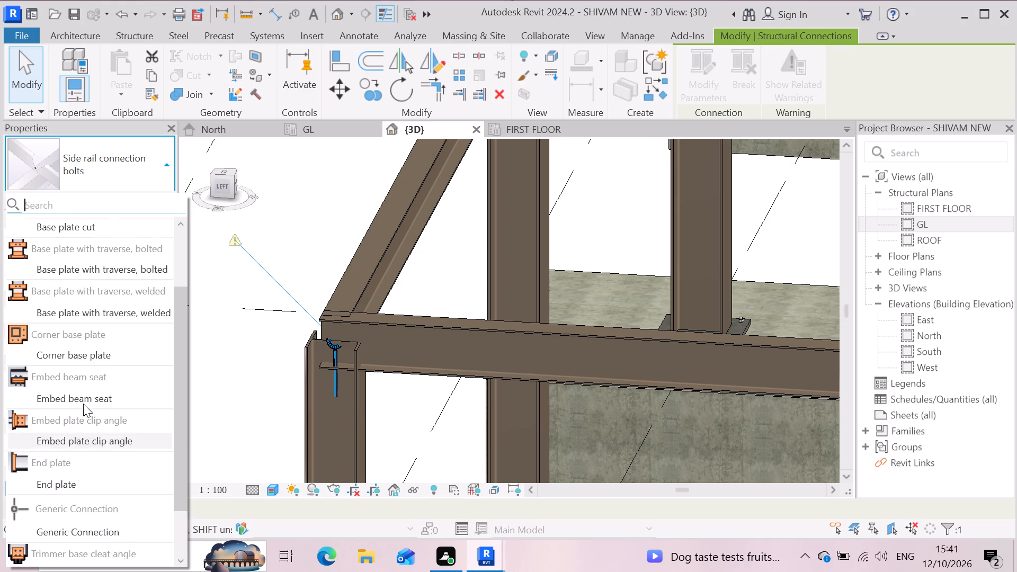
scroll(83, 404, "up", 9)
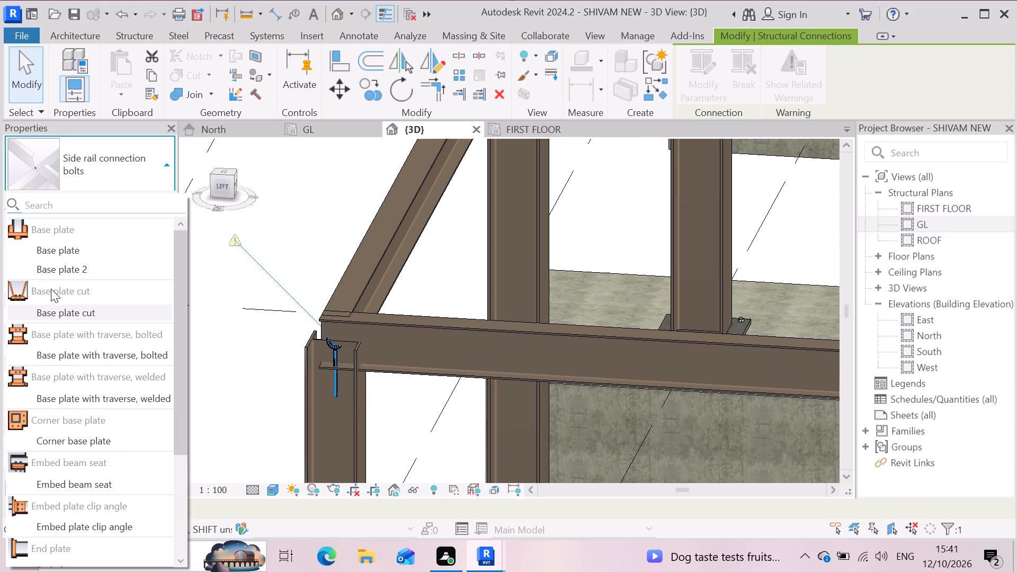
scroll(112, 444, "down", 3)
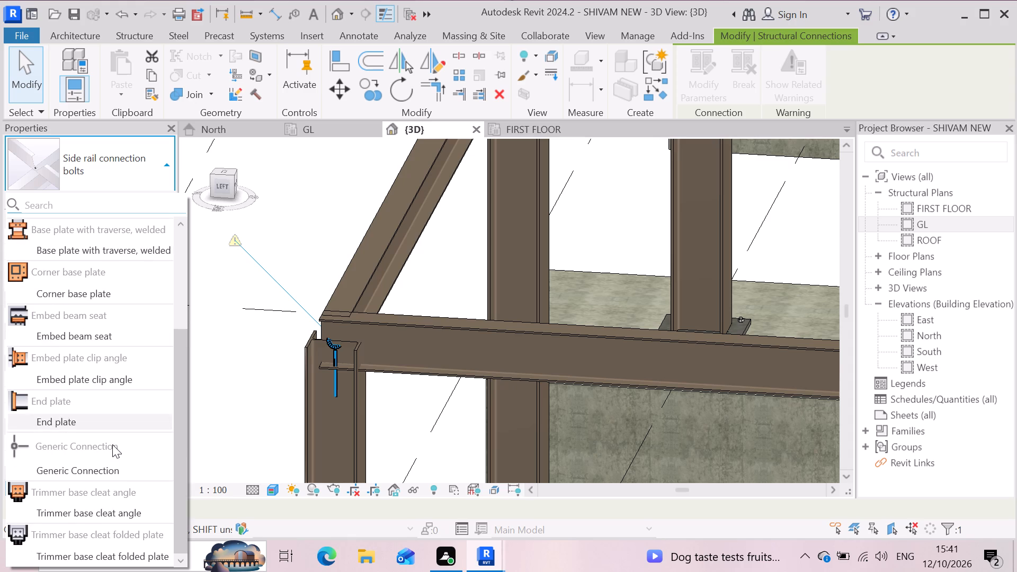
scroll(106, 405, "down", 3)
scroll(130, 458, "up", 6)
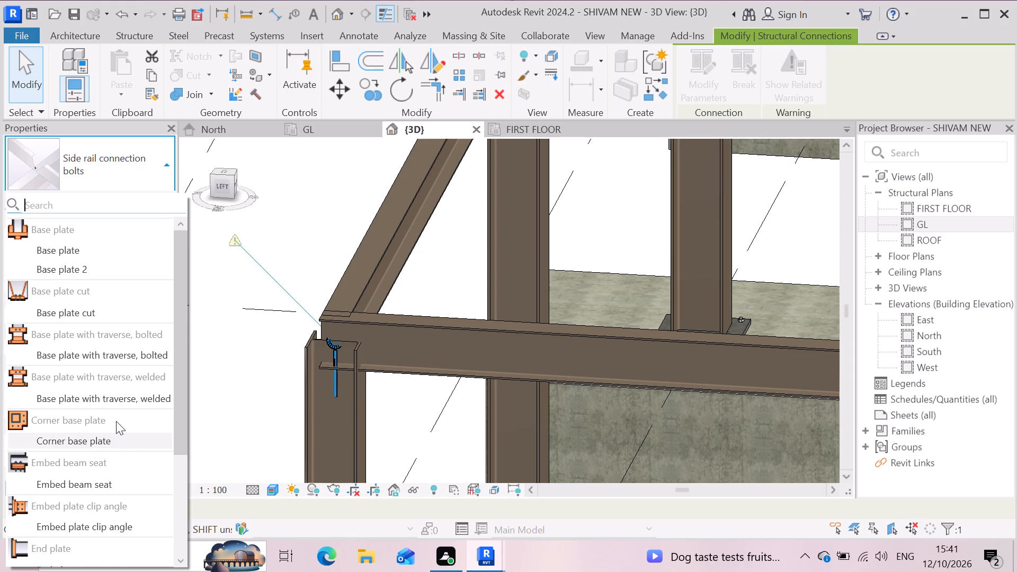
scroll(116, 421, "down", 7)
scroll(102, 428, "up", 3)
left_click(163, 163)
left_click(163, 163)
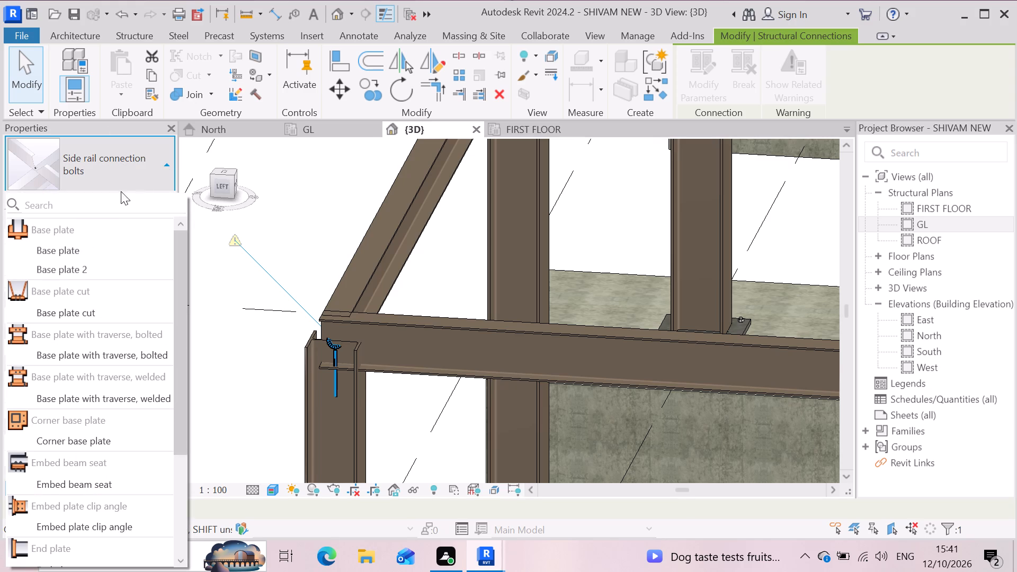
double_click(47, 160)
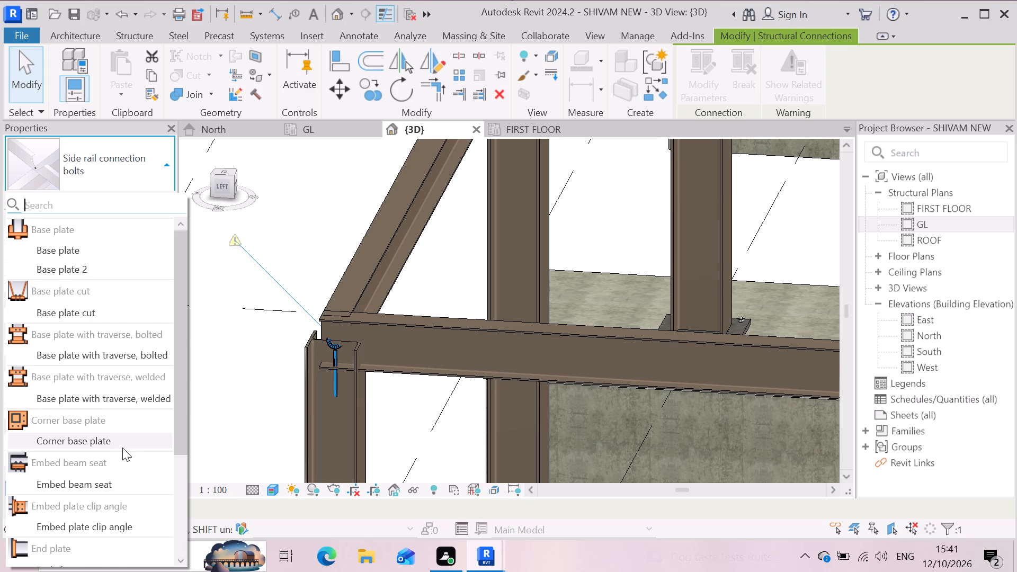
scroll(122, 448, "down", 5)
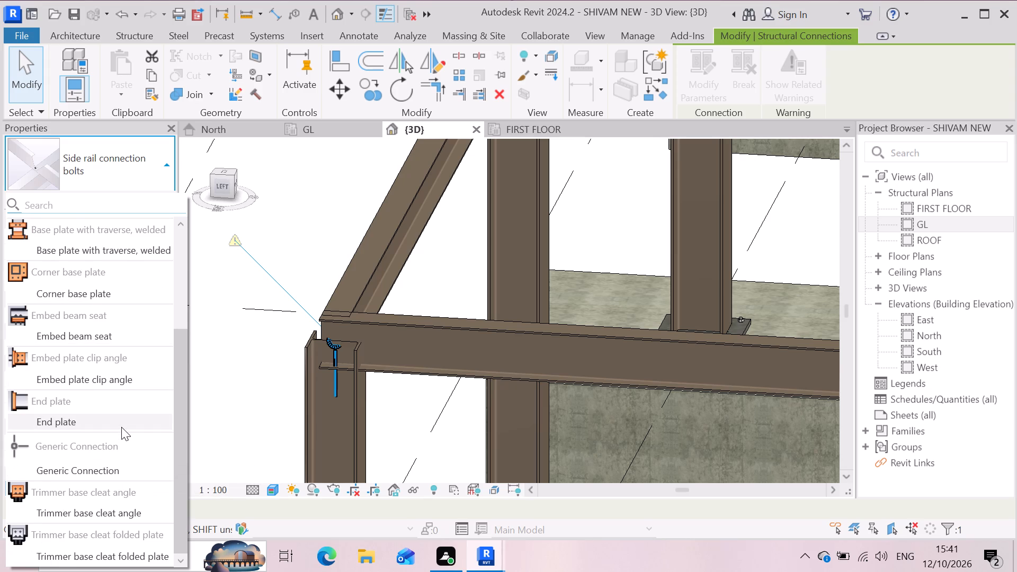
left_click(92, 408)
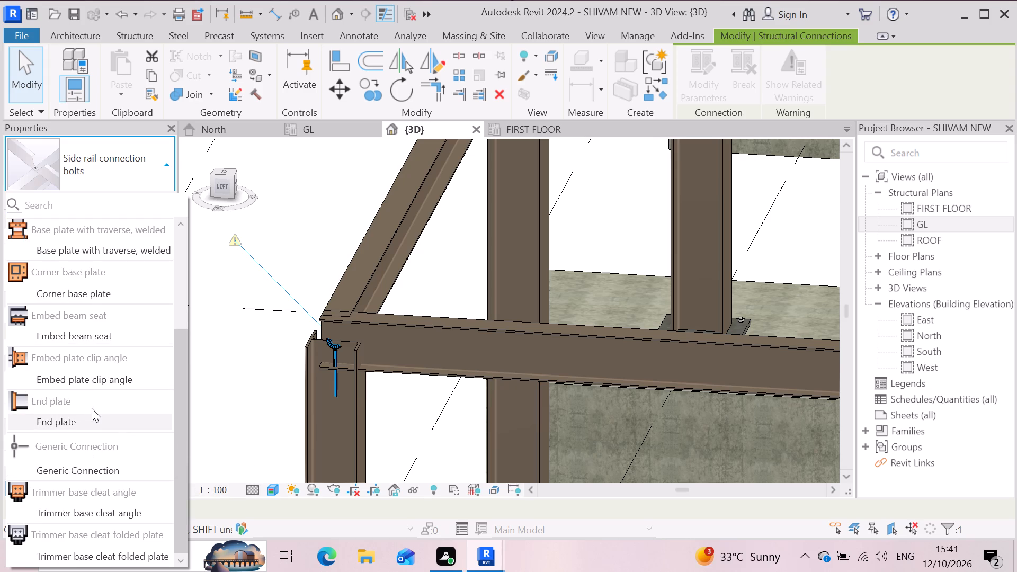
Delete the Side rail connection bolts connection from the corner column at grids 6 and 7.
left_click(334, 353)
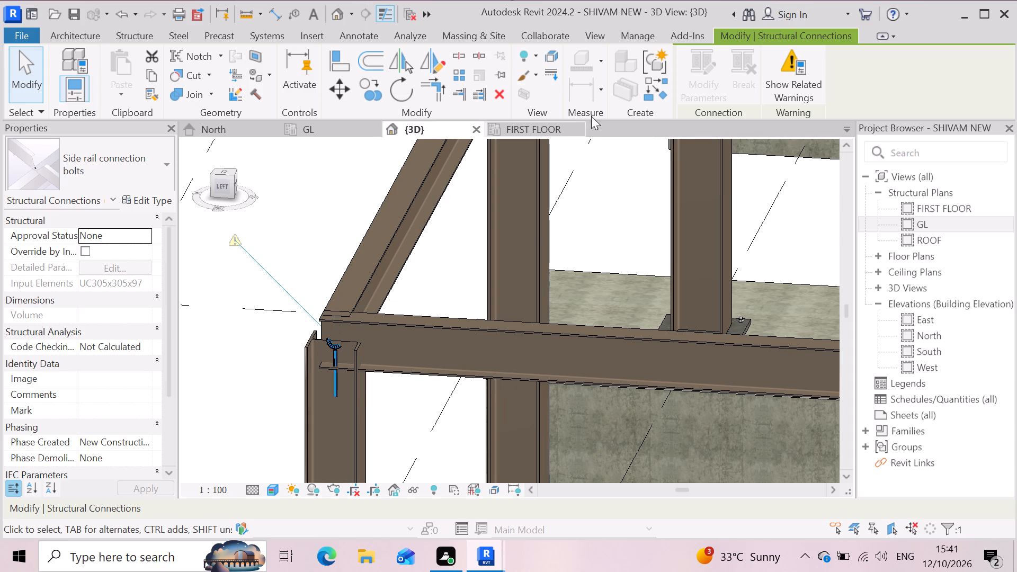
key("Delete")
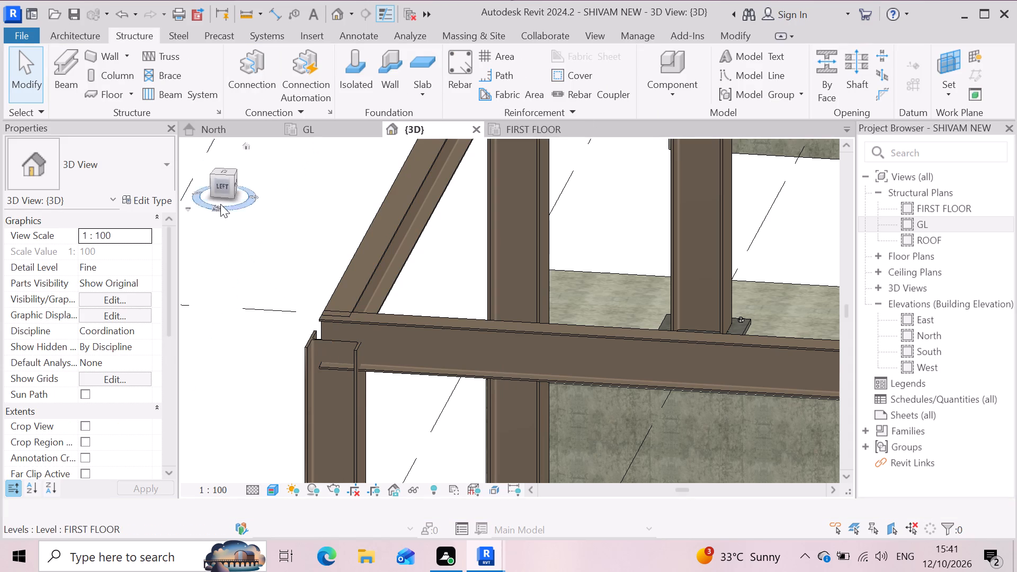
Create a Side rail connection bolts connection between the UC305x305x97 corner column at grids 6 and 7 and the UB305x165x40 beam along grid 7.
scroll(368, 338, "down", 13)
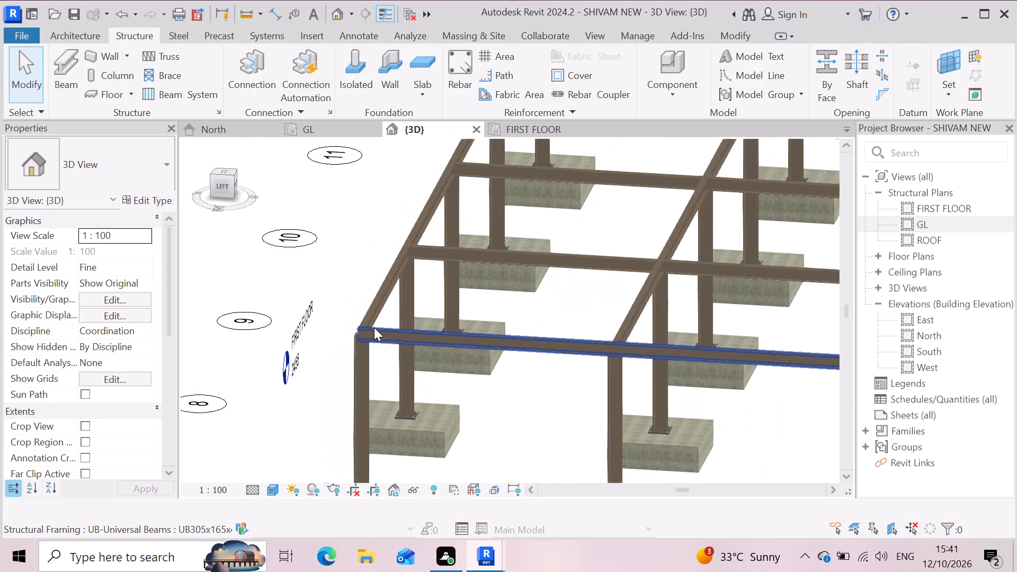
scroll(373, 325, "down", 3)
scroll(352, 399, "up", 3)
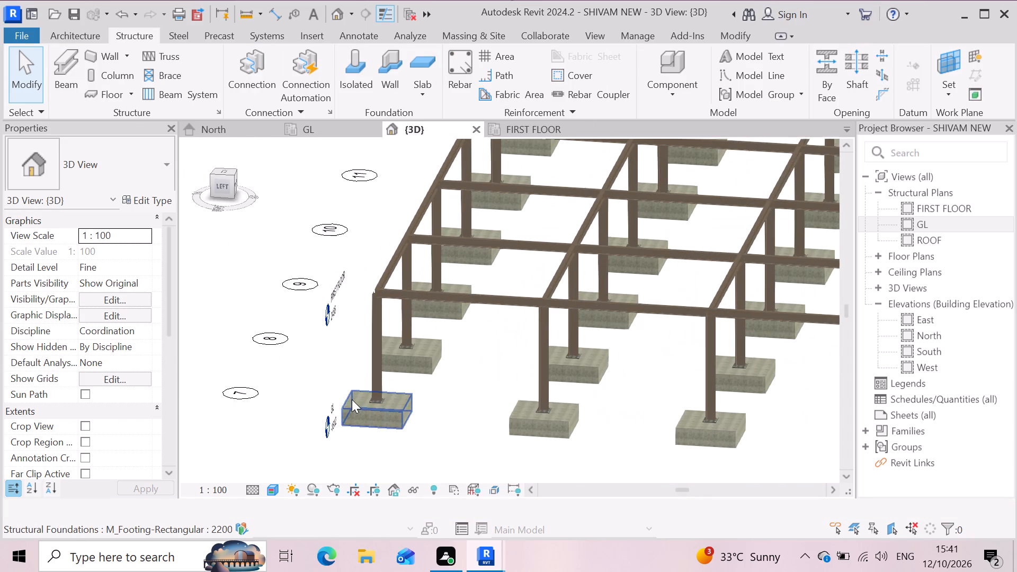
left_click(374, 359)
left_click(416, 294, "ctrl")
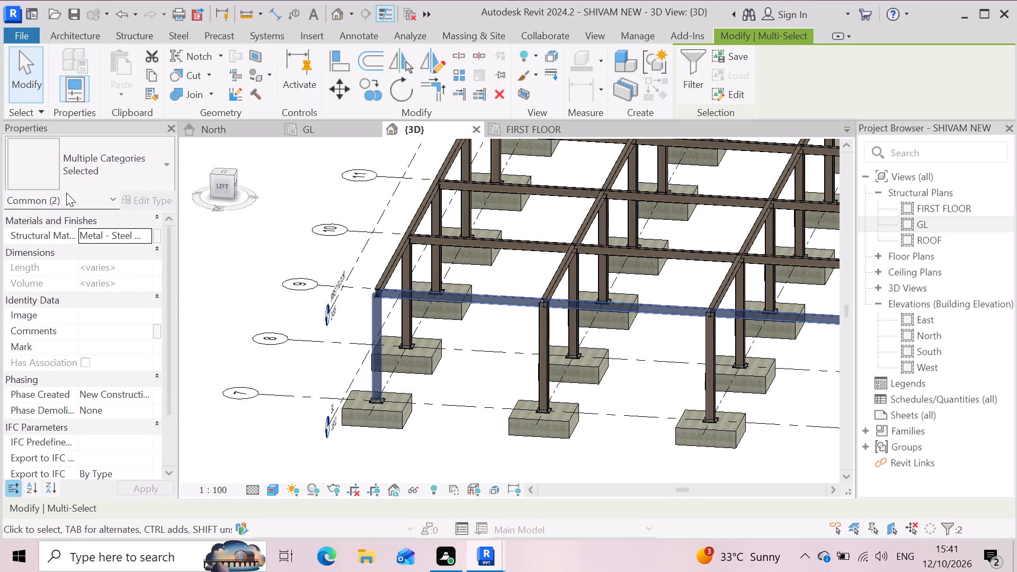
left_click(131, 34)
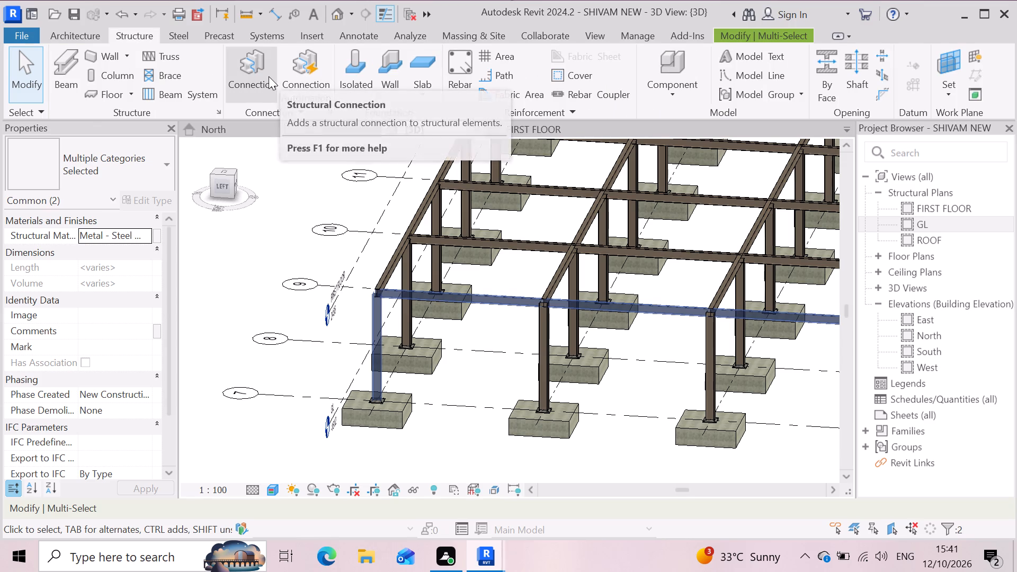
left_click(266, 77)
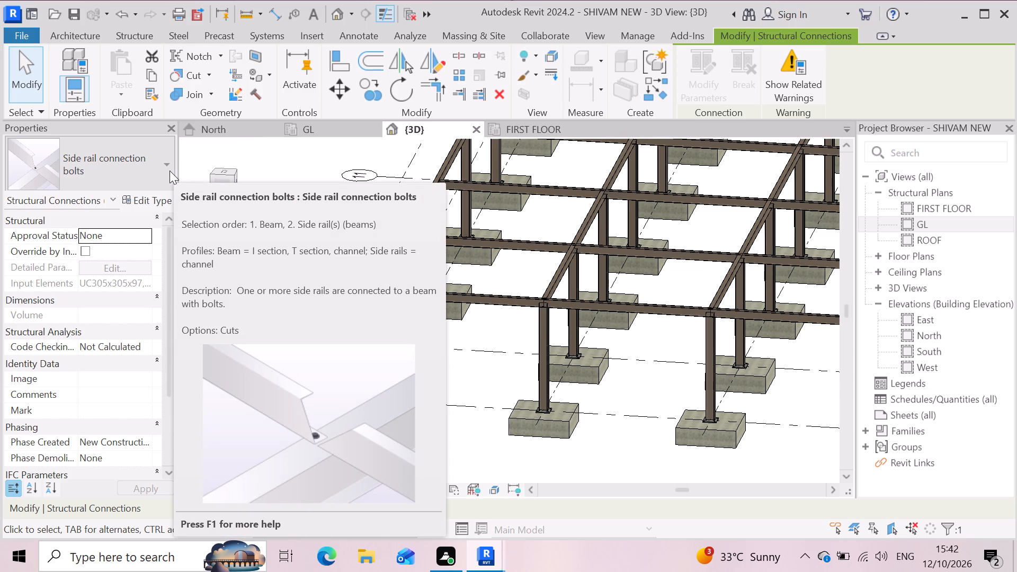
key("Escape")
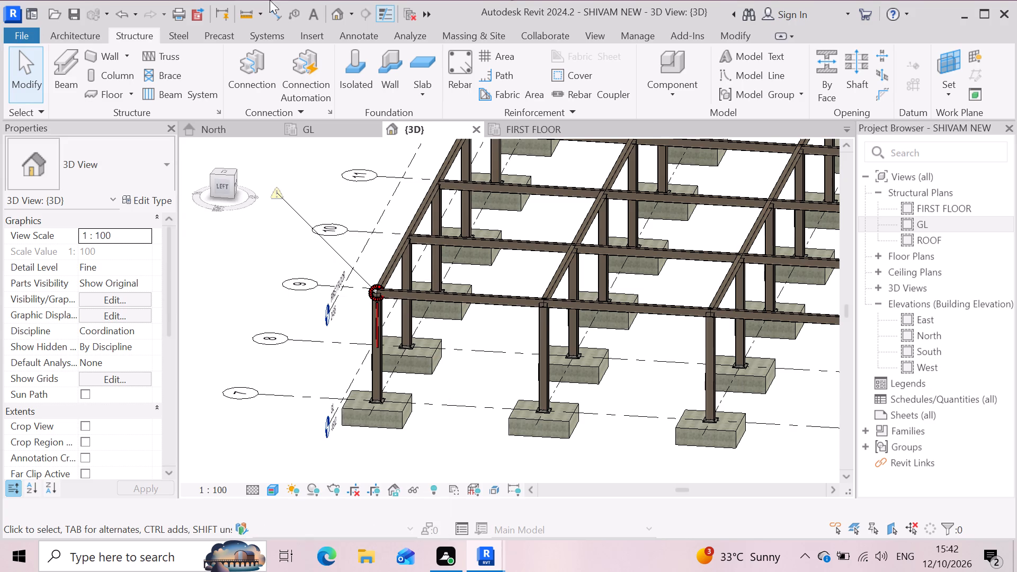
scroll(403, 266, "up", 5)
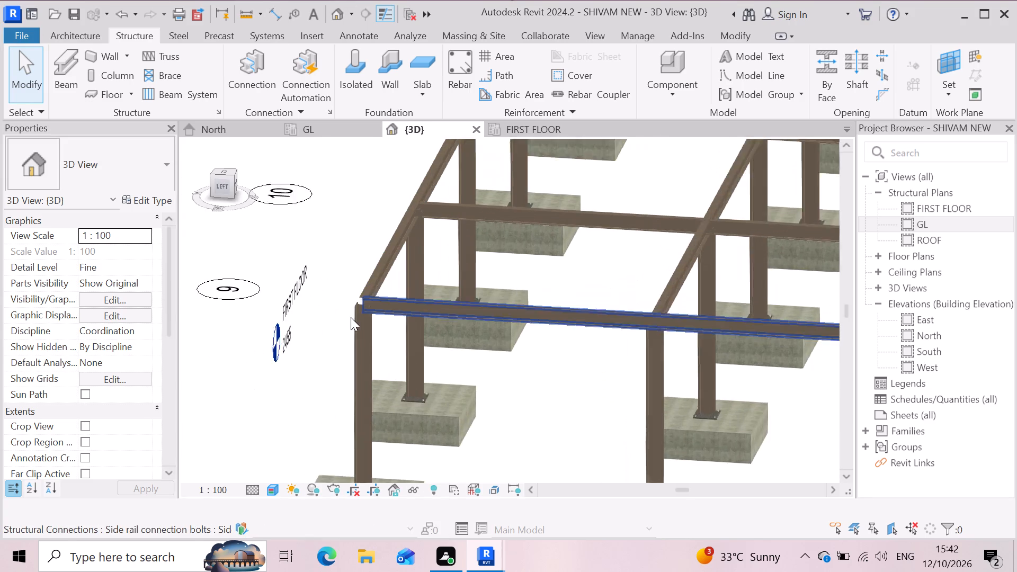
Delete the Side rail connection bolts connection joining the corner column at grids 6 and 7 to the grid 7 beam.
scroll(368, 321, "up", 2)
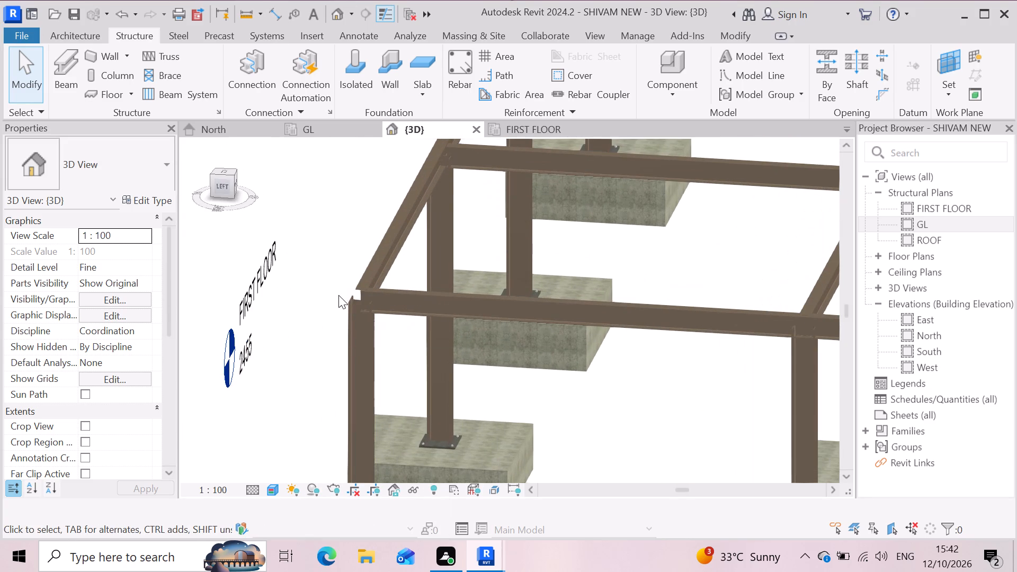
scroll(338, 295, "down", 2)
left_click(363, 303)
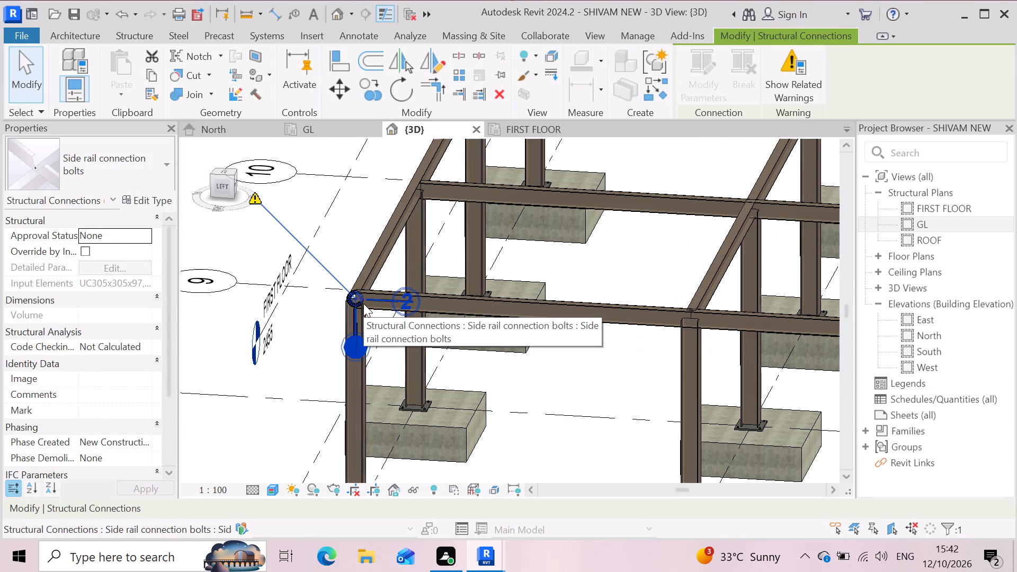
key("Delete")
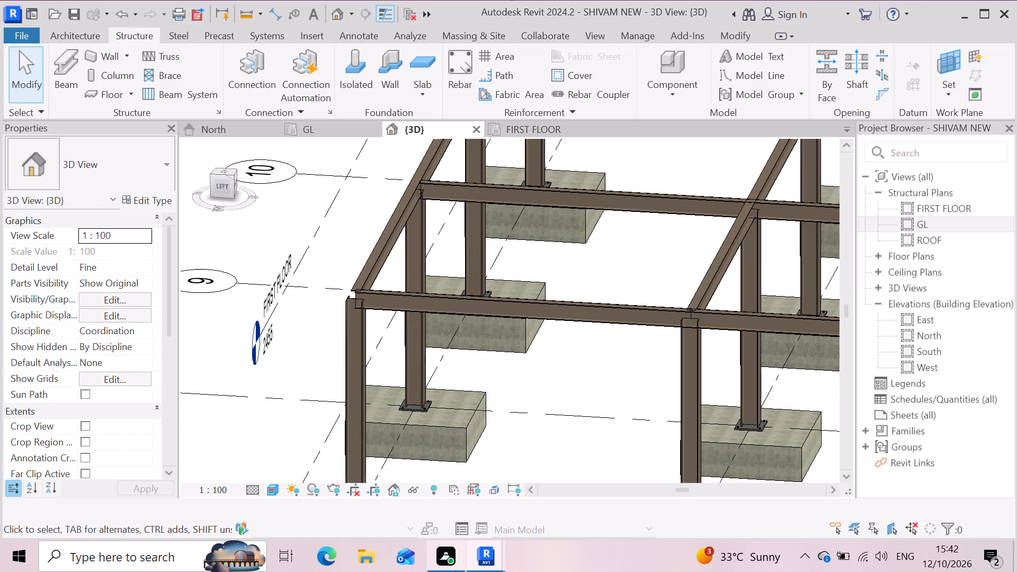
Switch the 3D view to the Wireframe visual style.
scroll(497, 412, "down", 1)
scroll(486, 431, "up", 2)
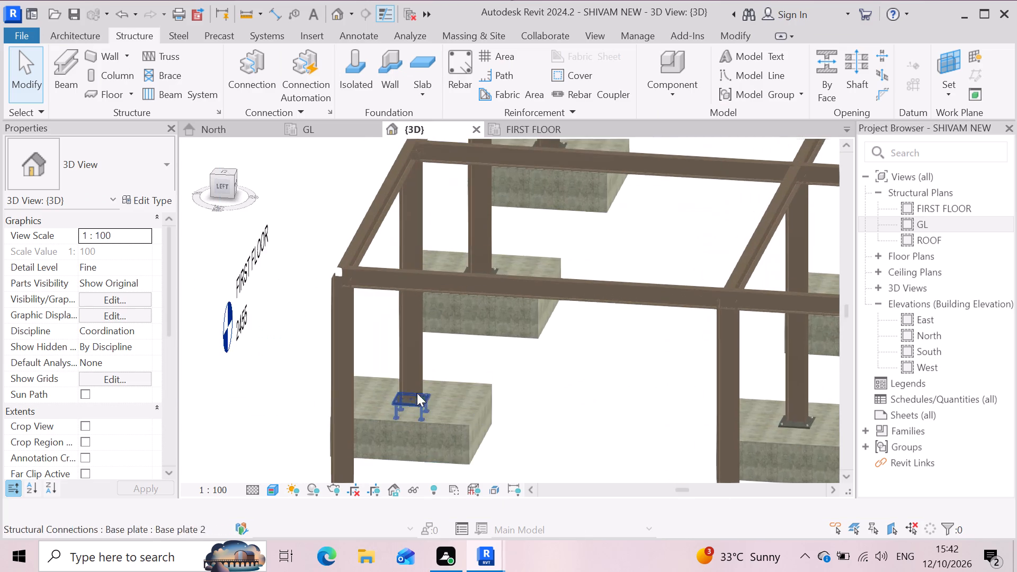
scroll(403, 396, "up", 18)
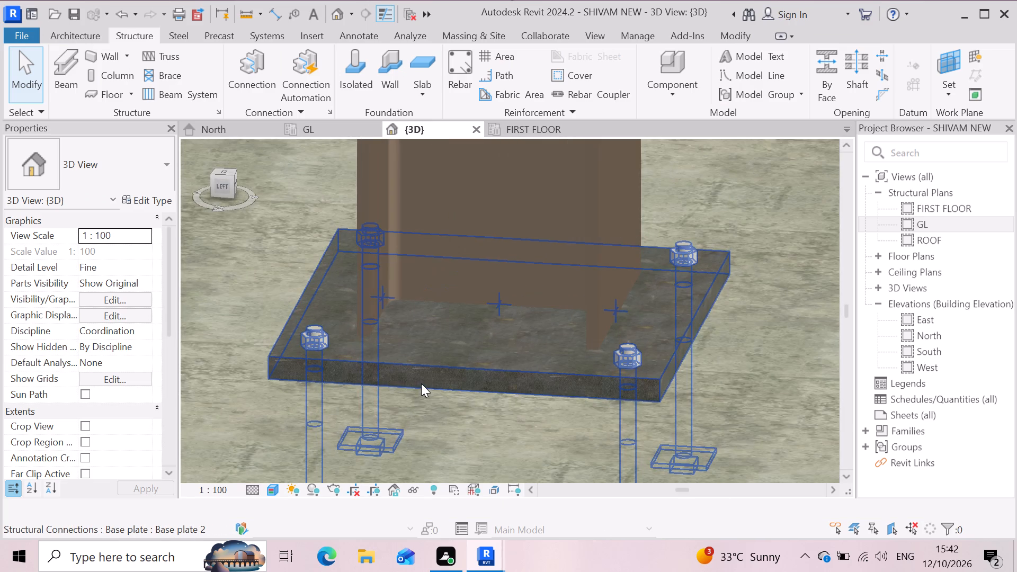
scroll(421, 383, "down", 11)
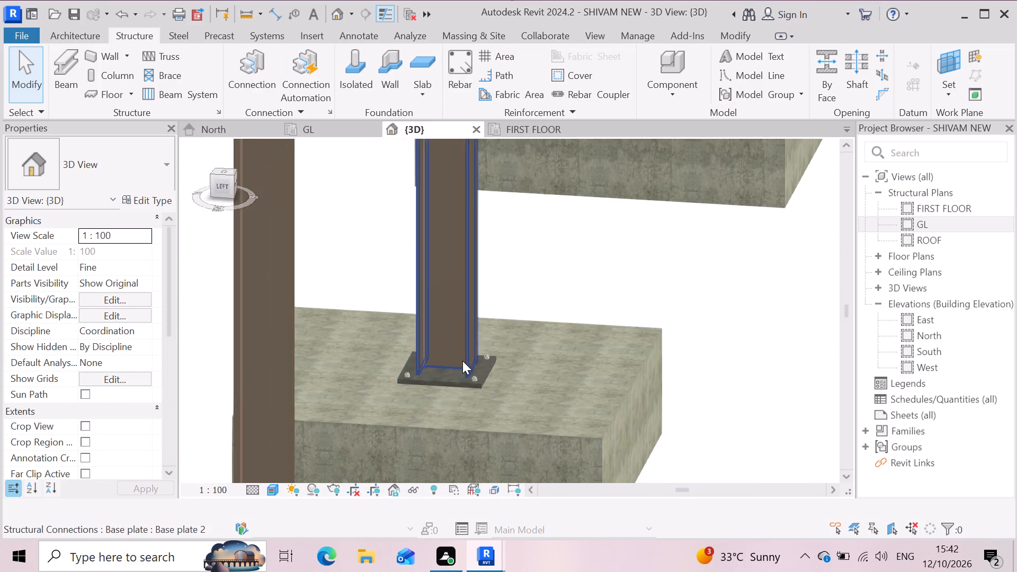
scroll(462, 361, "down", 7)
scroll(443, 271, "up", 3)
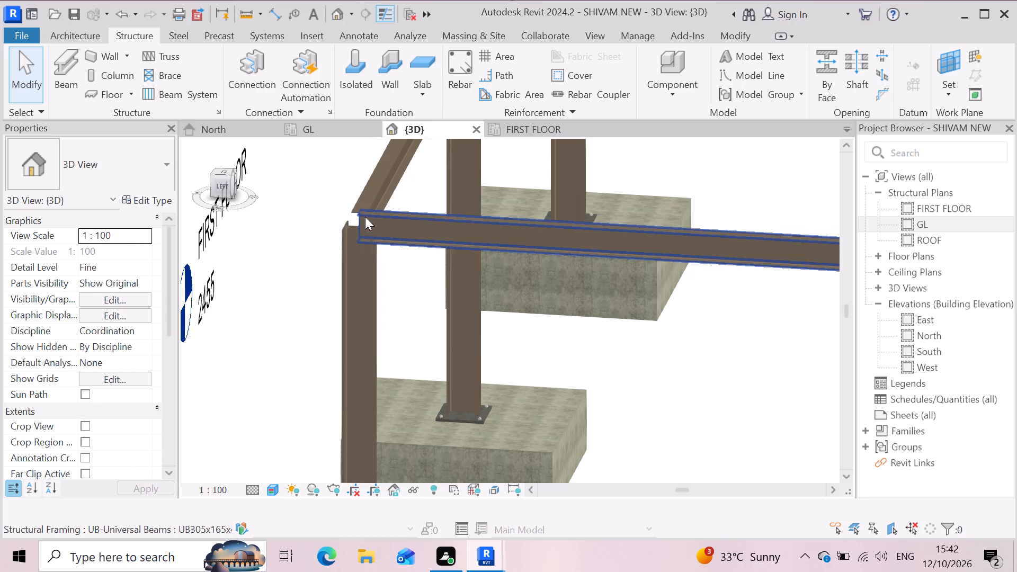
left_click(356, 371)
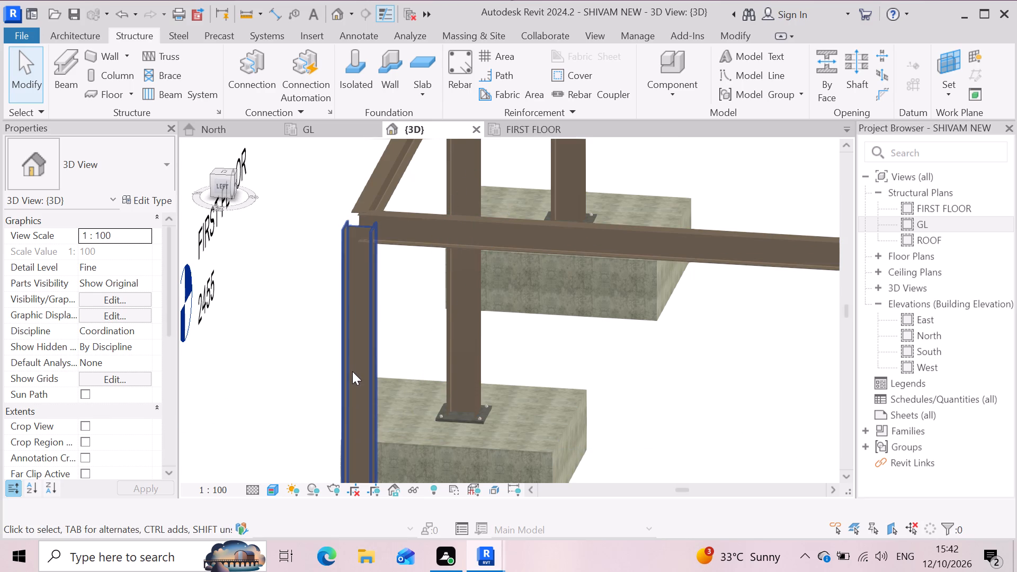
left_click(446, 227, "shift")
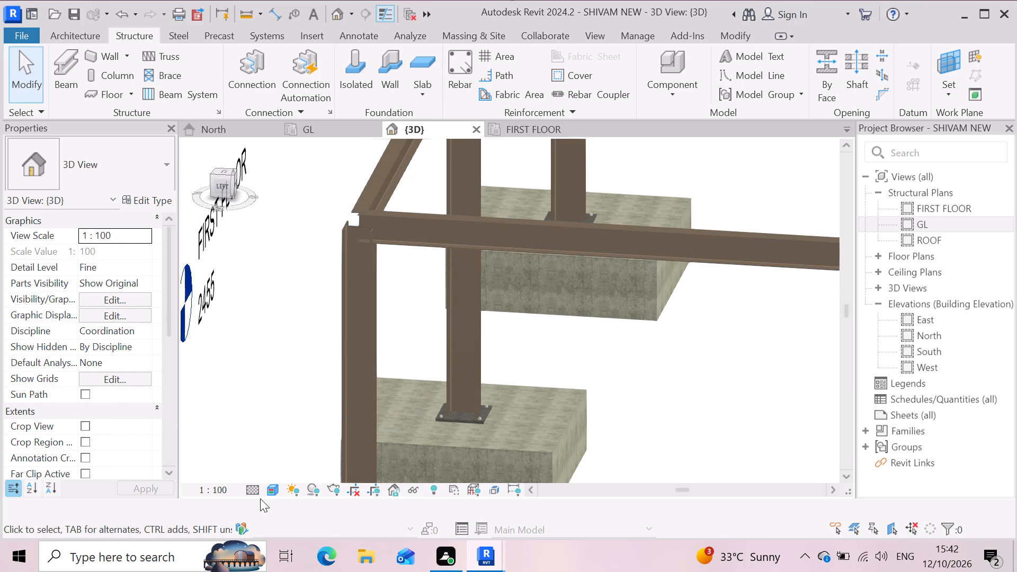
left_click(279, 495)
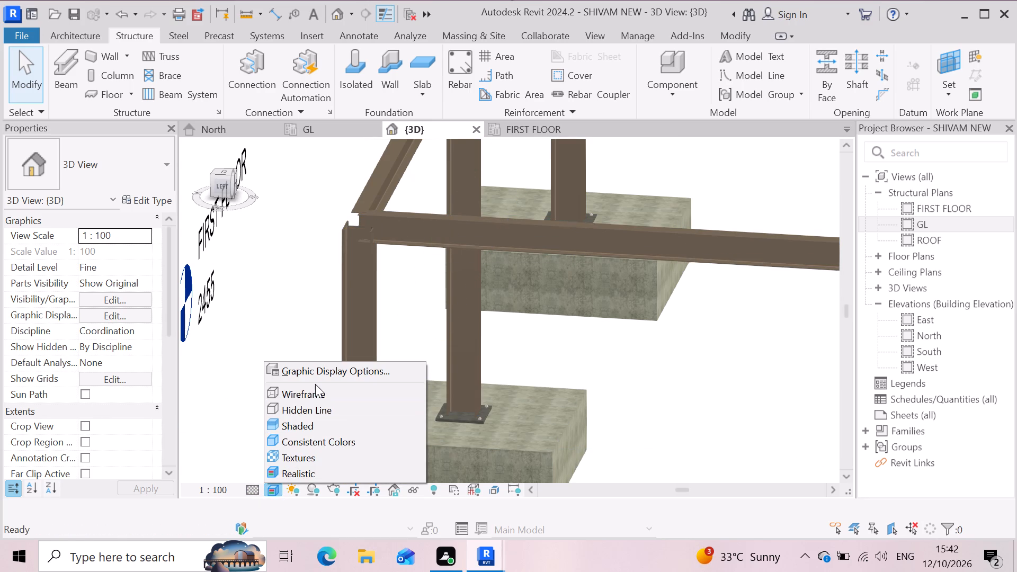
left_click(315, 399)
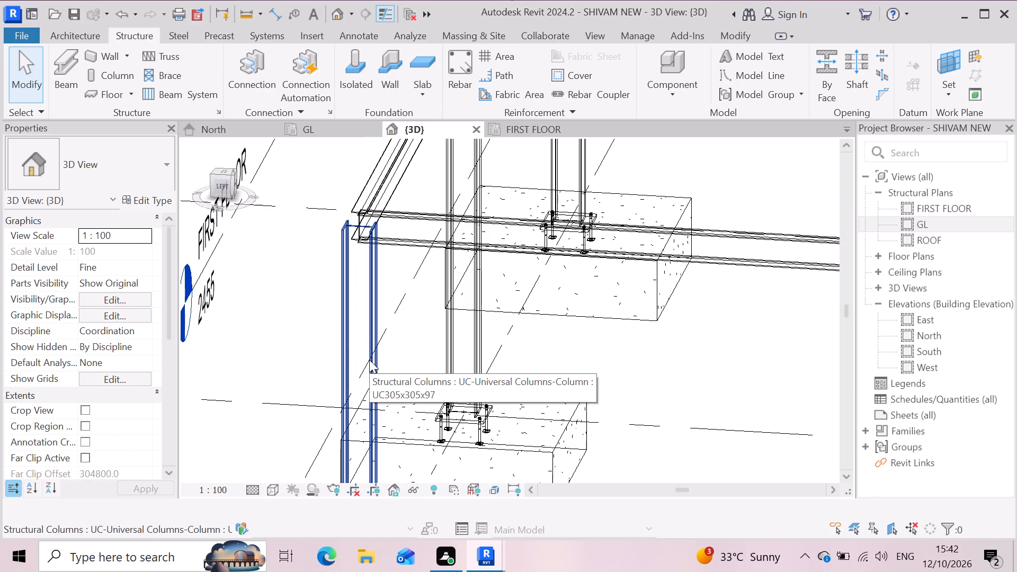
Create a Railing joint handrail connection between the UC305x305x97 corner column at grids 6 and 7 and the UB305x165x40 beam along grid 7.
left_click(368, 360)
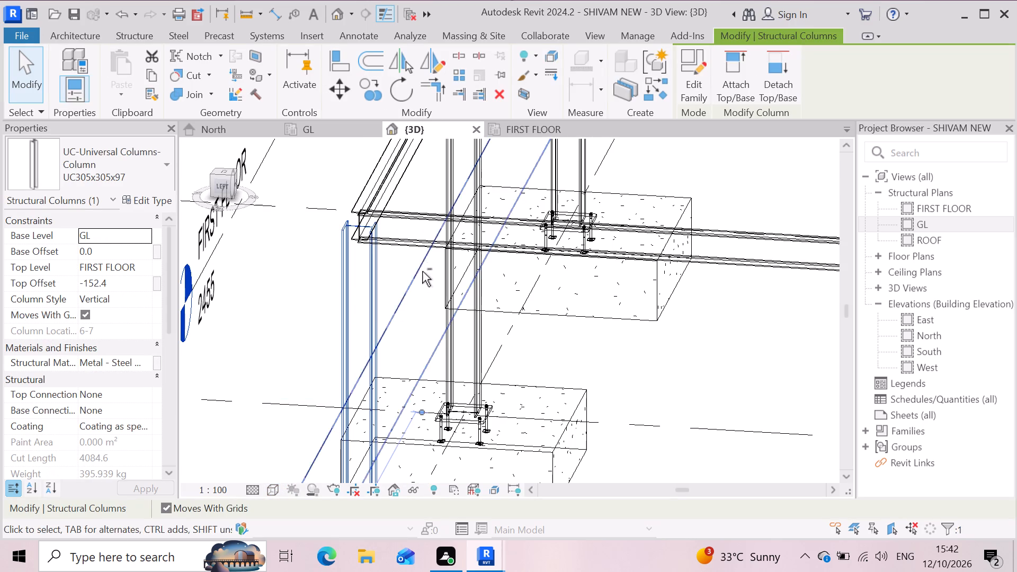
left_click(411, 233, "shift")
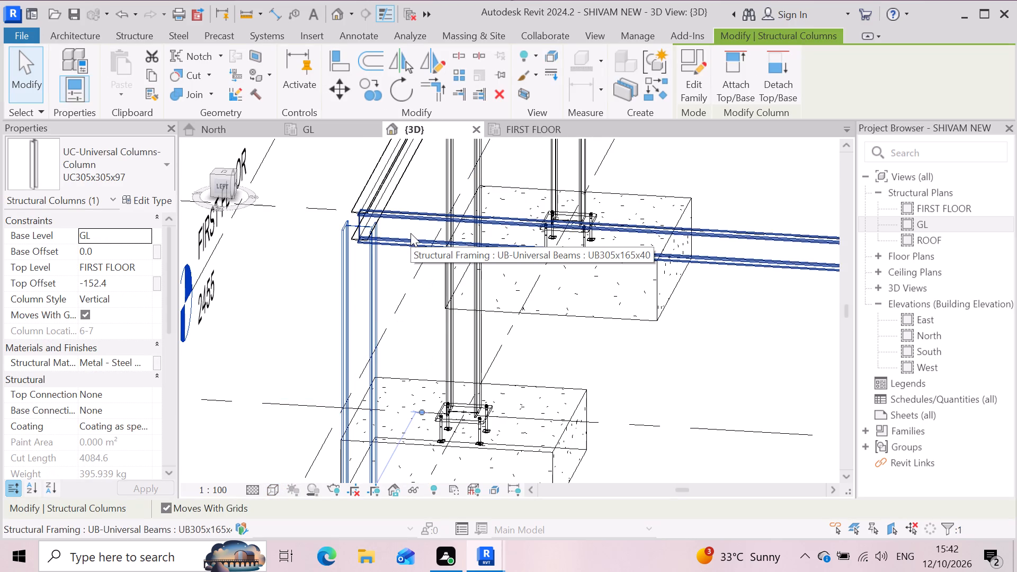
left_click(411, 233, "ctrl")
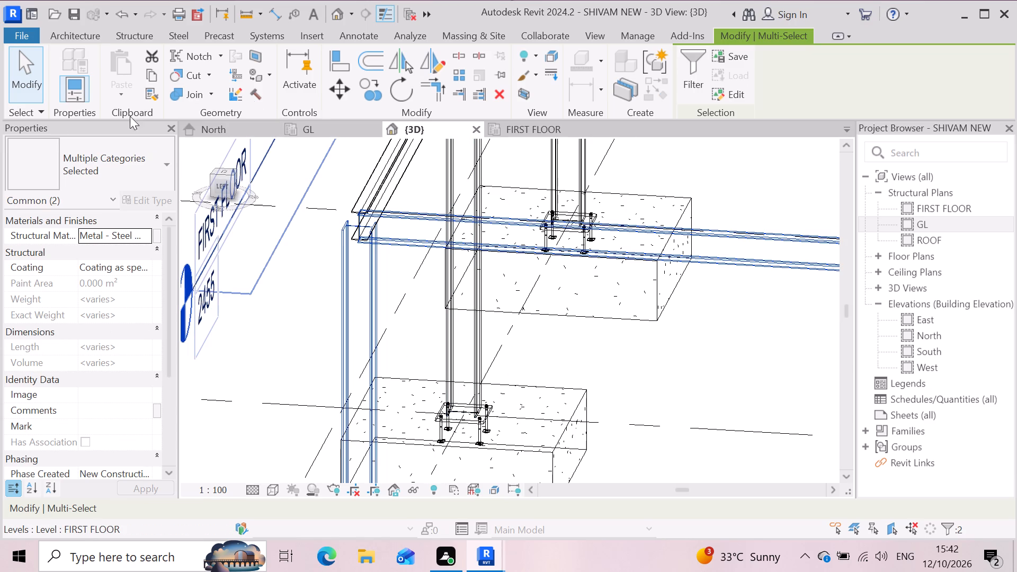
left_click(126, 36)
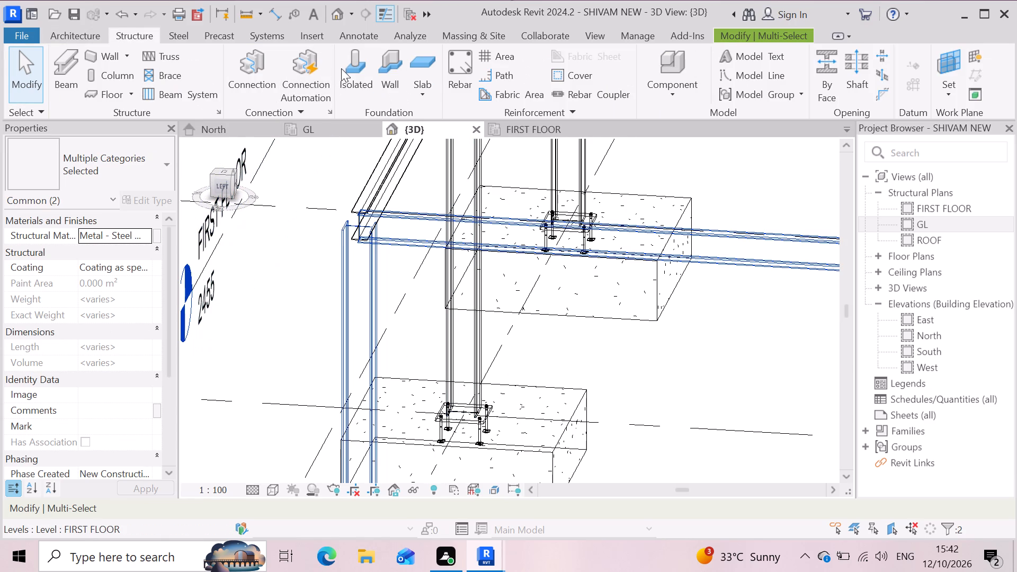
left_click(246, 69)
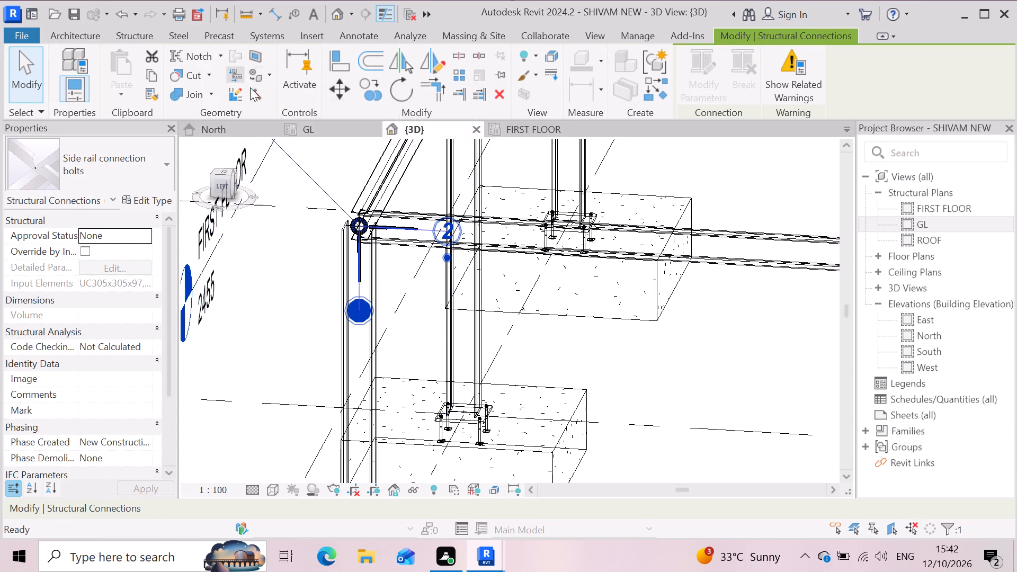
left_click(171, 167)
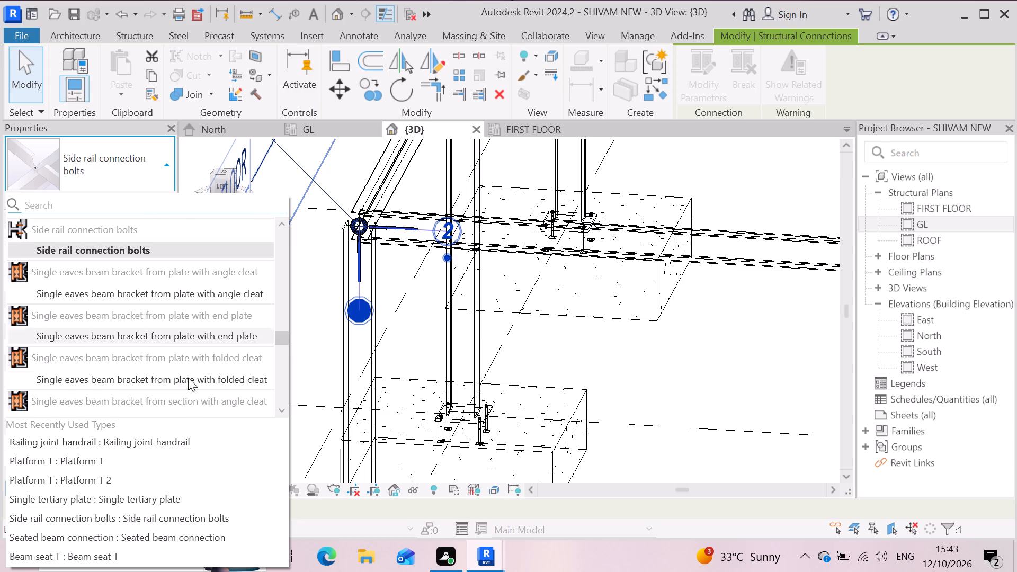
left_click(168, 437)
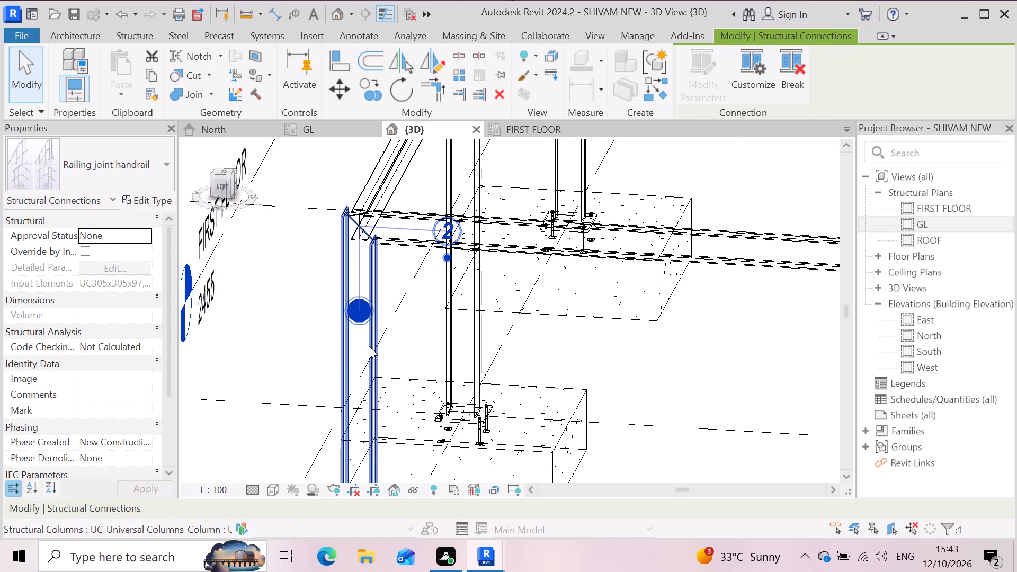
left_click(252, 319)
Switch the 3D view to the Realistic visual style.
left_click(251, 487)
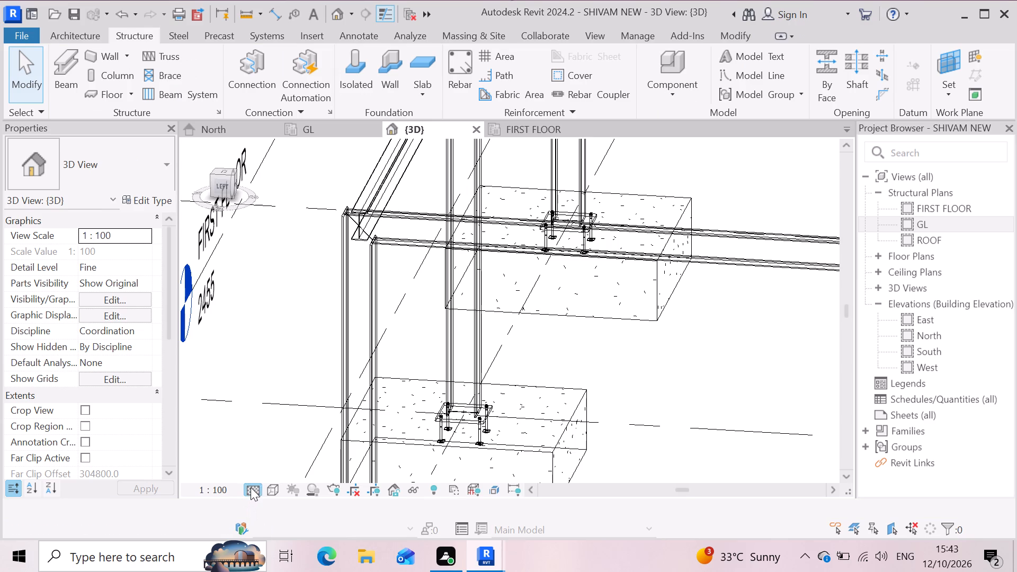
left_click(254, 475)
left_click(269, 490)
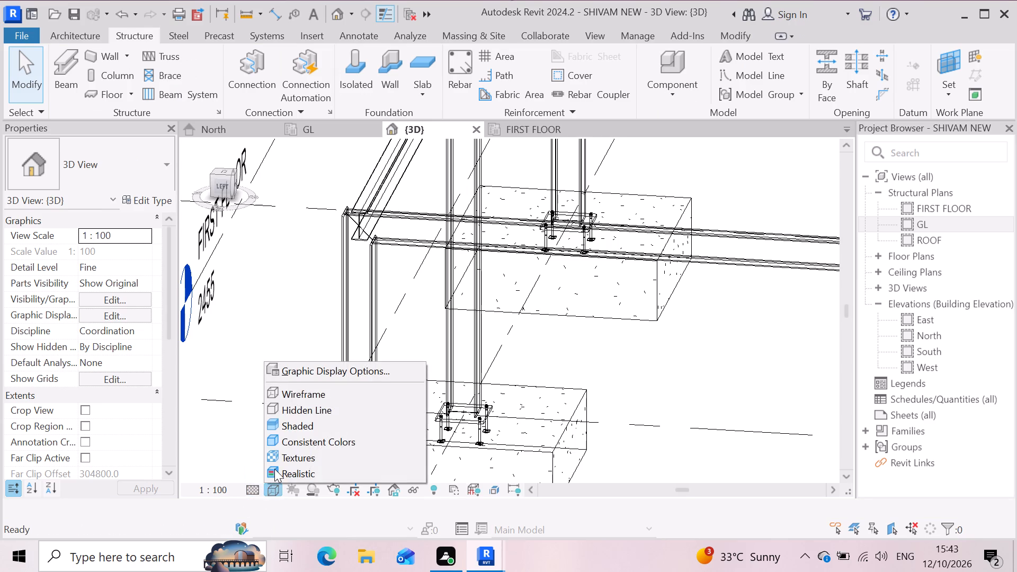
left_click(275, 469)
Examine the joint between the corner column at grids 6 and 7 and the first-floor beam at close range.
scroll(375, 221, "up", 3)
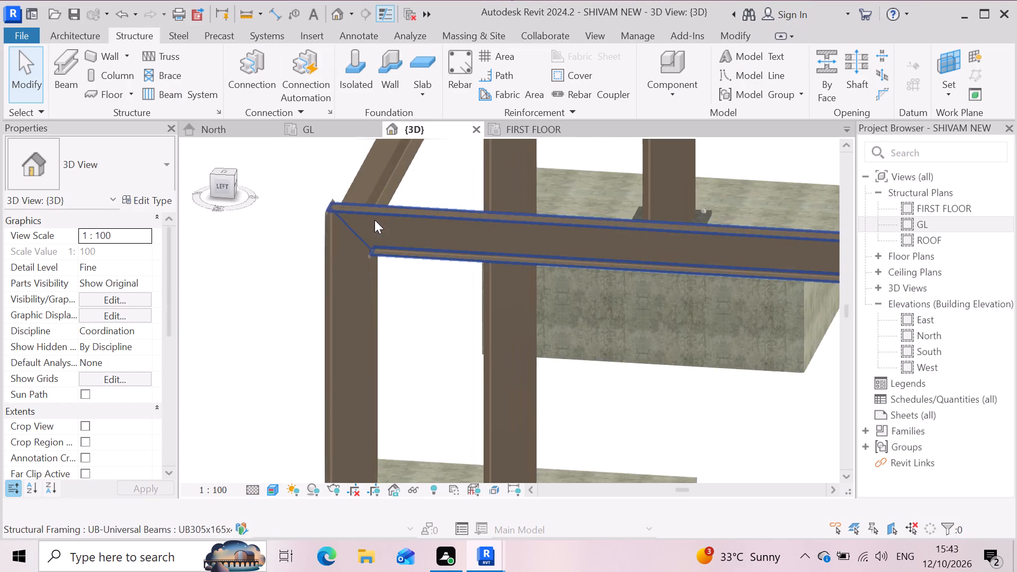
scroll(361, 212, "up", 5)
scroll(345, 279, "up", 3)
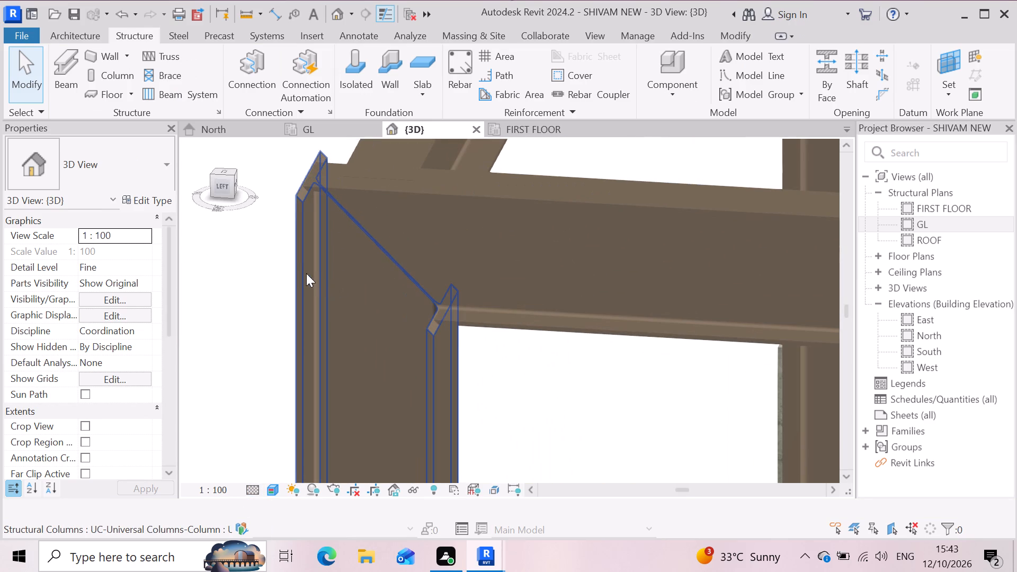
scroll(318, 281, "down", 14)
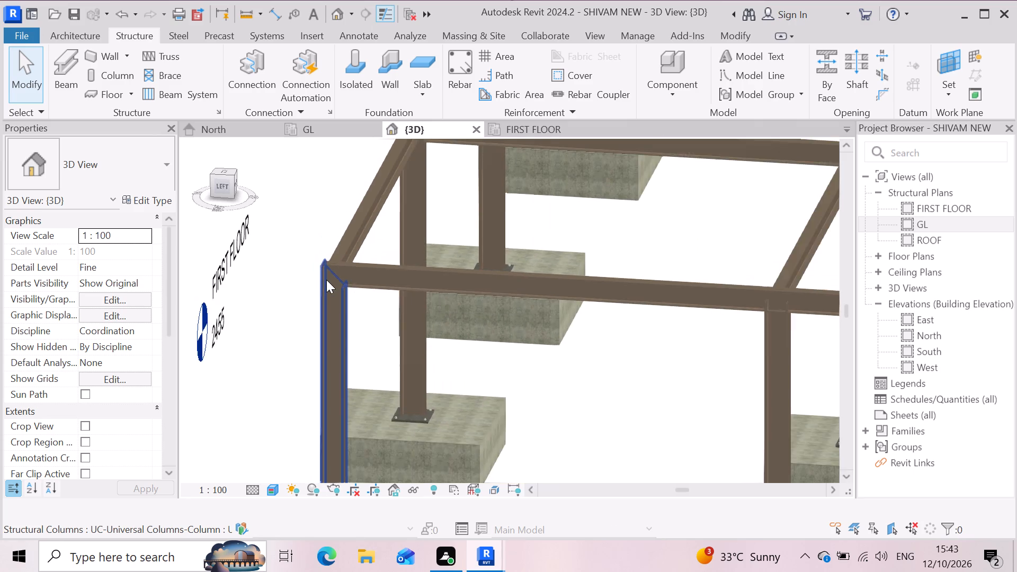
scroll(326, 280, "down", 2)
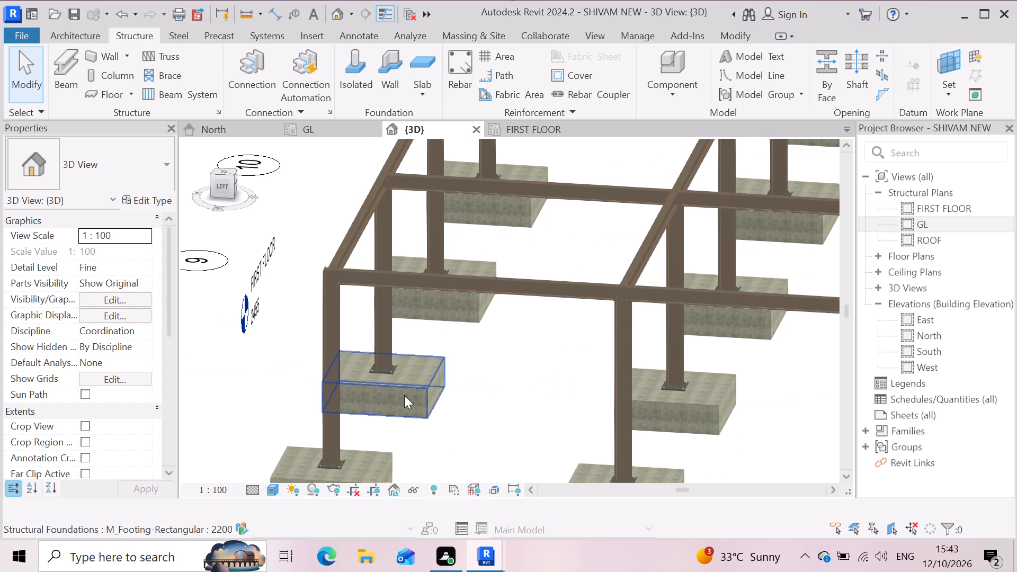
scroll(404, 395, "down", 6)
Create a Single eaves beam bracket from plate with angle cleat connection between two crossing UB305x165x40 beams above an interior column.
scroll(548, 256, "up", 3)
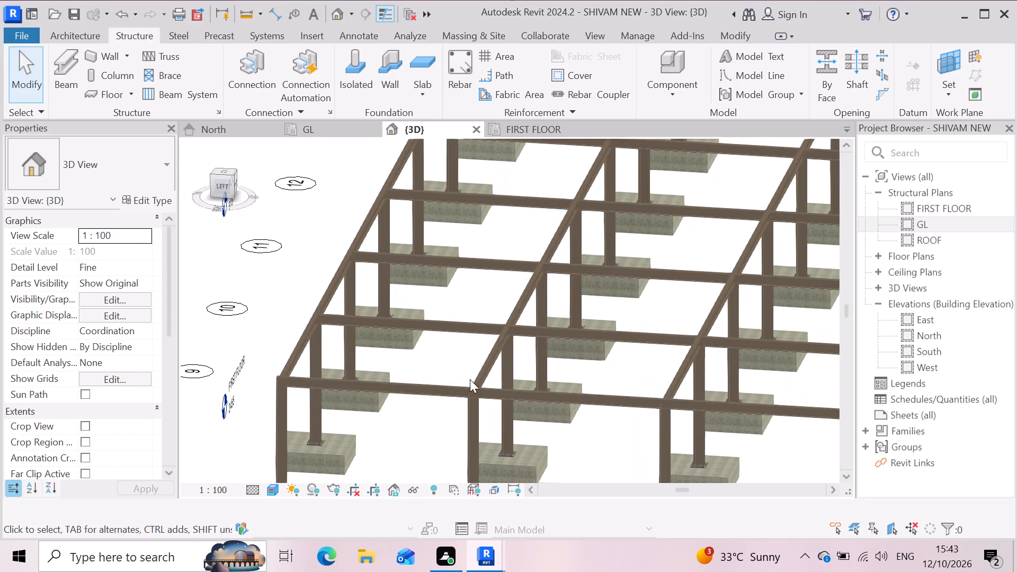
scroll(527, 296, "up", 5)
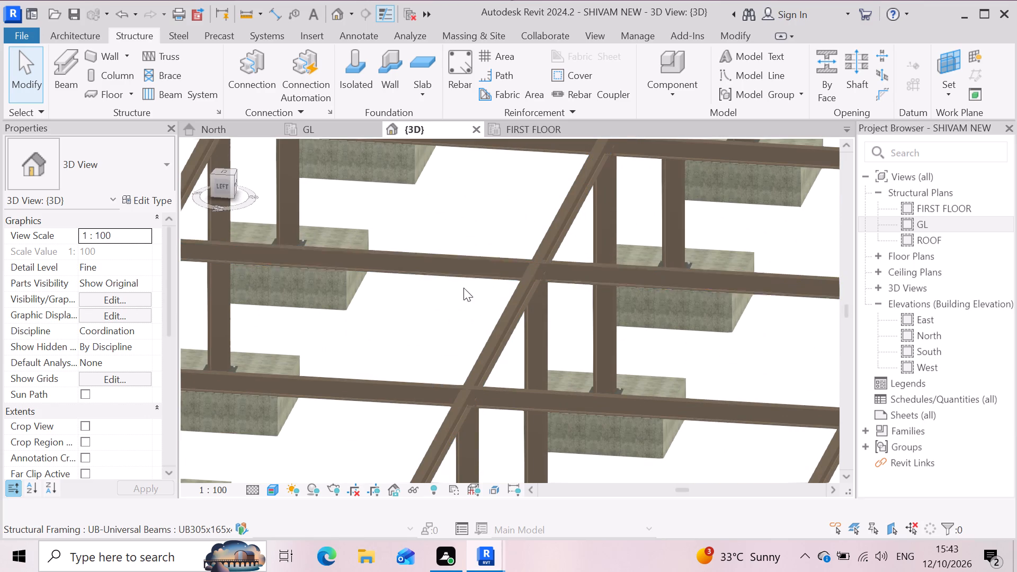
left_click(441, 263)
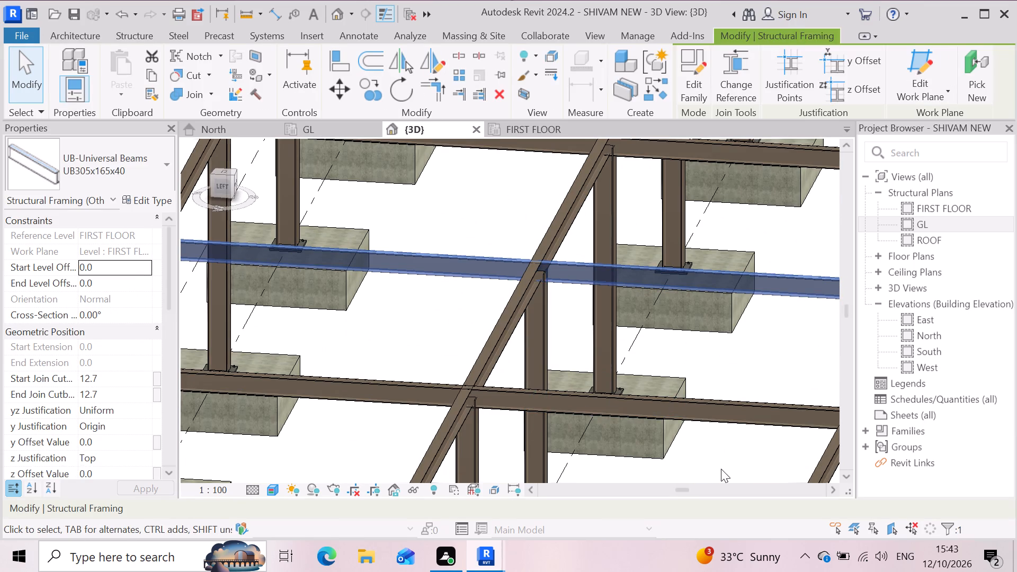
left_click(509, 335, "shift")
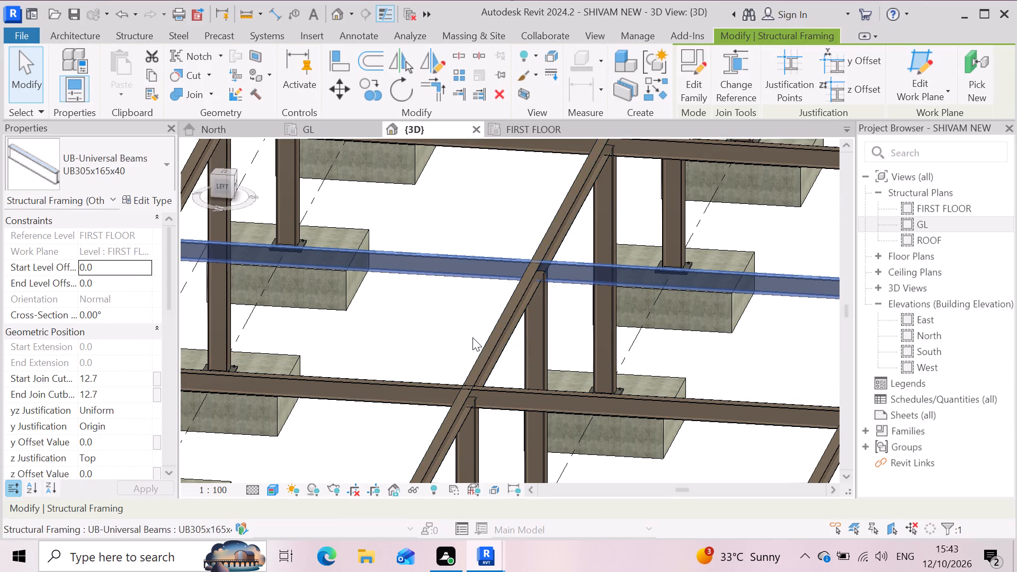
left_click(496, 353, "ctrl")
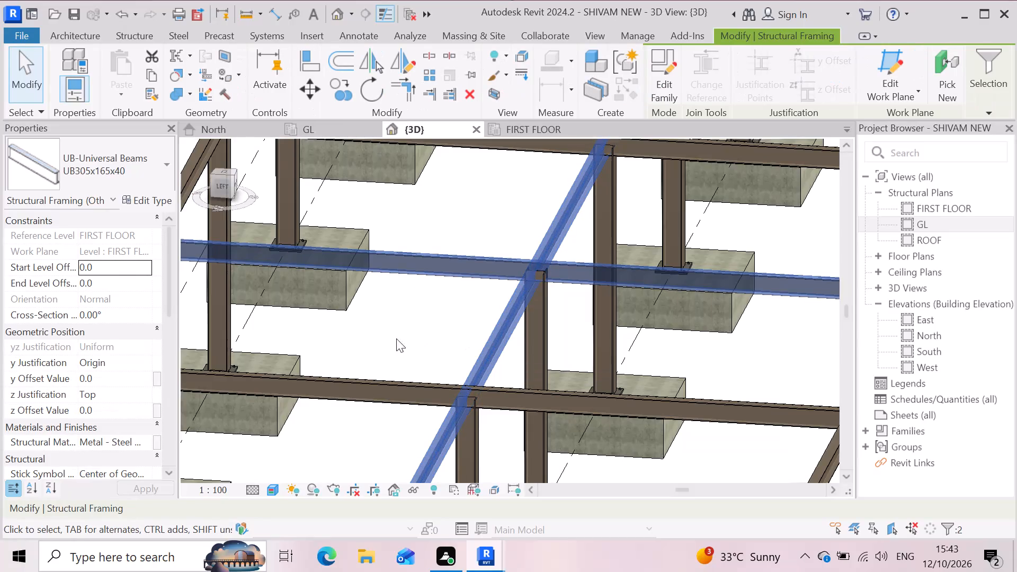
left_click(127, 30)
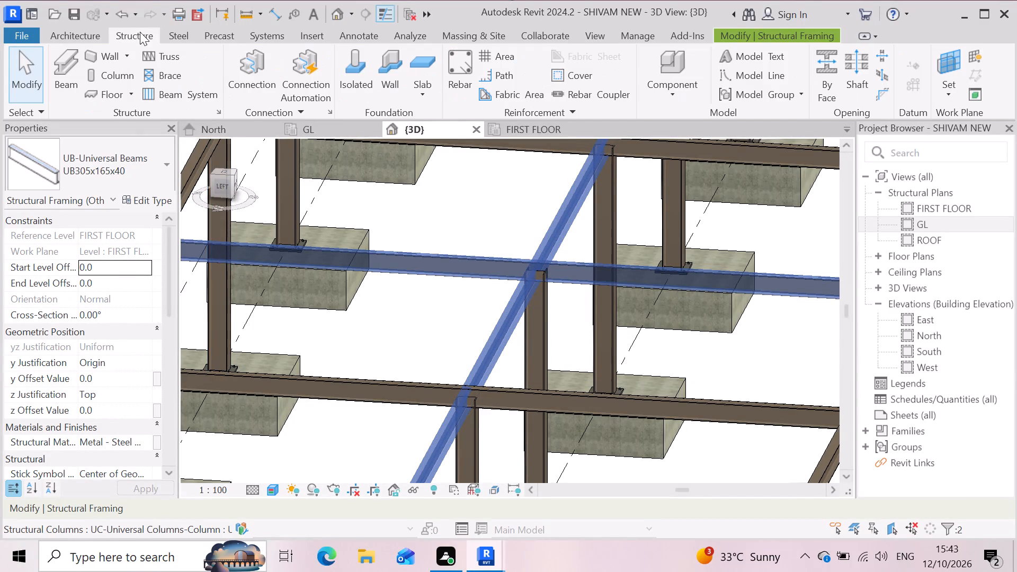
left_click(250, 65)
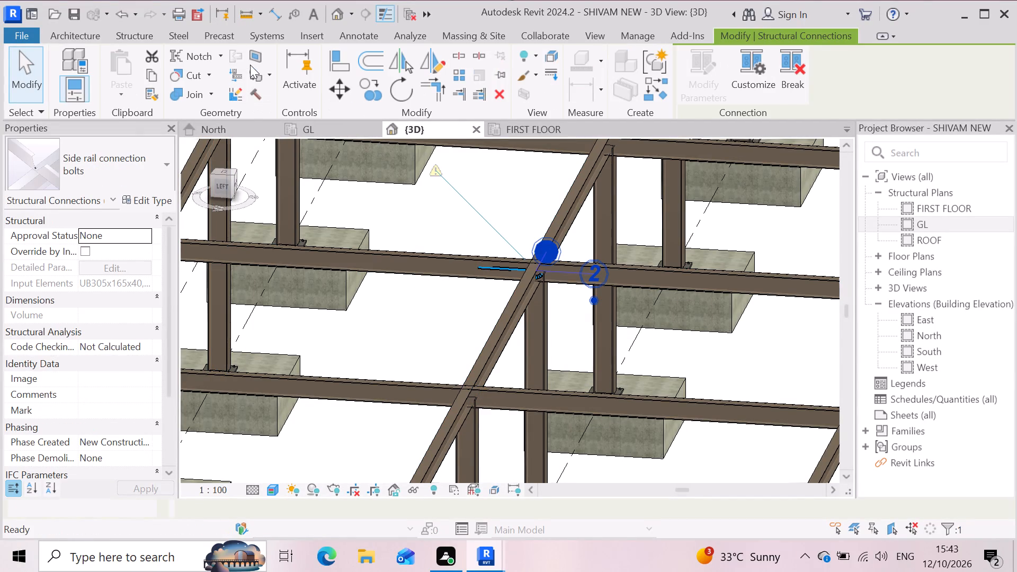
left_click(164, 162)
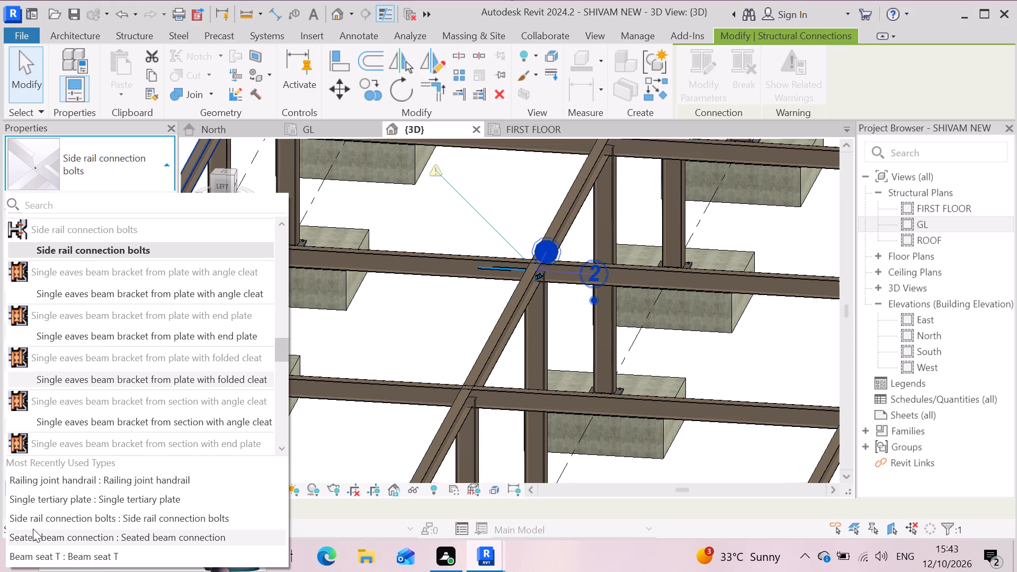
left_click(14, 287)
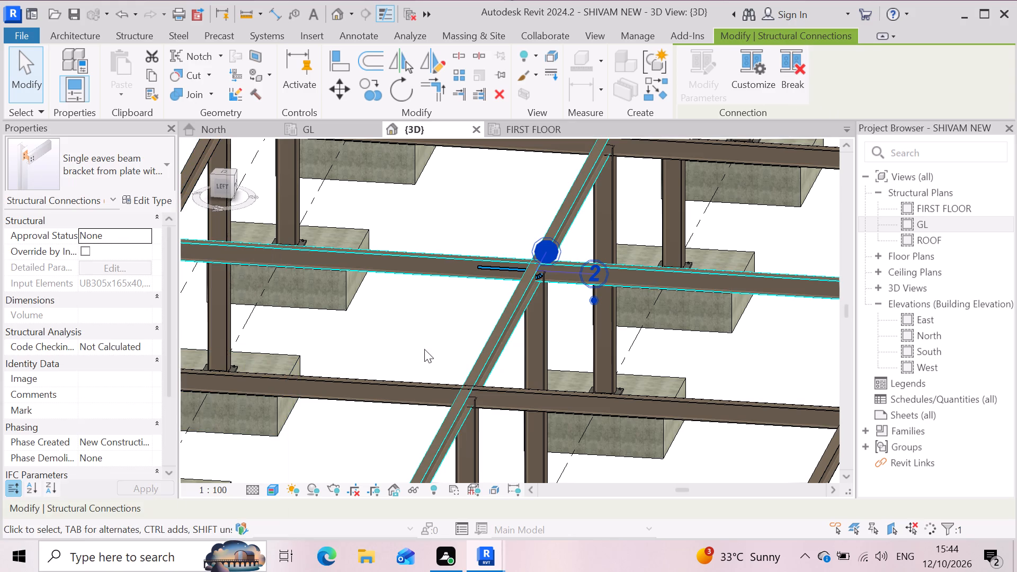
Change the order of the connected beams in the new Single eaves beam bracket connection.
scroll(525, 273, "up", 3)
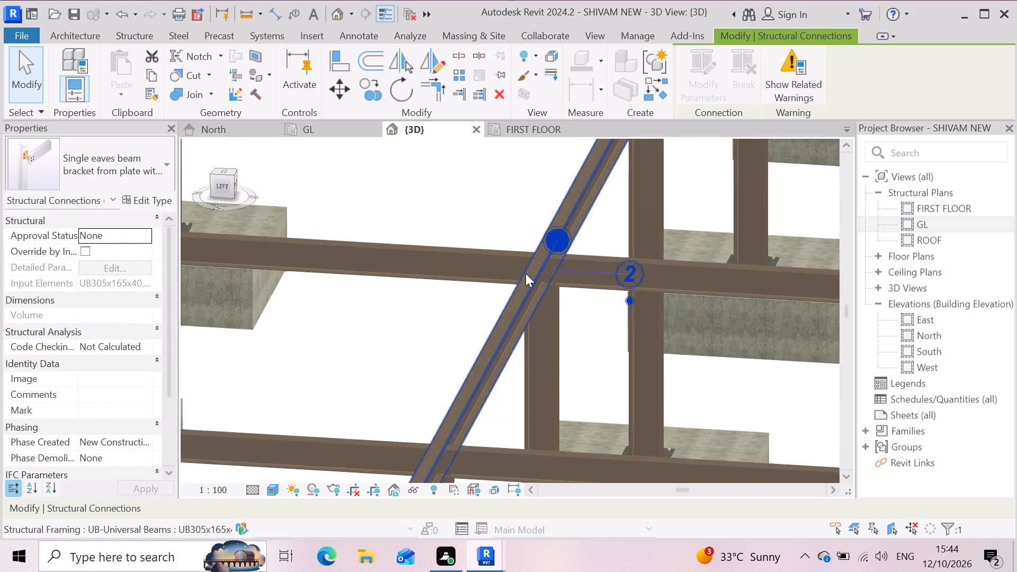
scroll(525, 273, "up", 2)
left_click(580, 231)
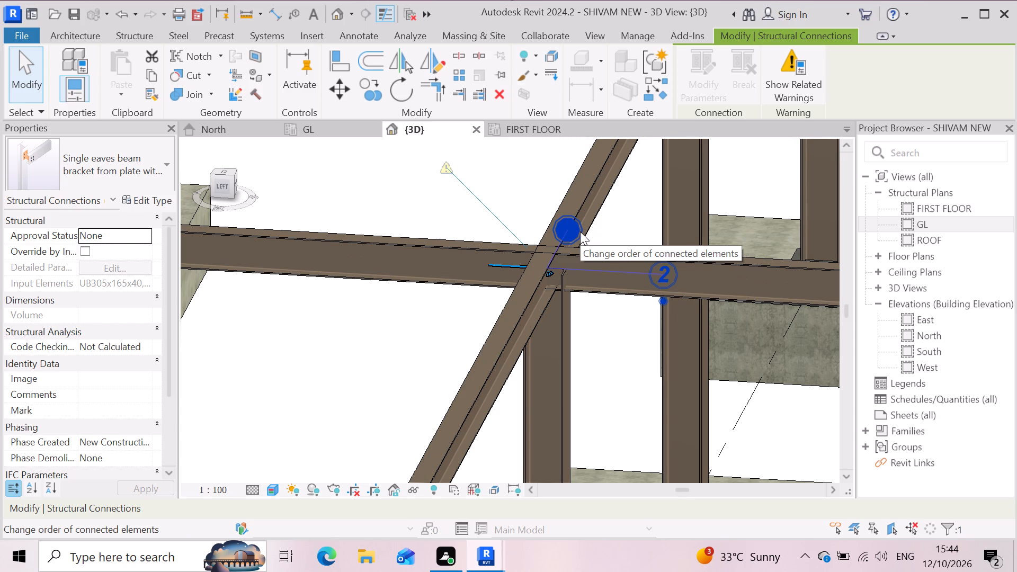
Delete the Single eaves beam bracket connection between the two crossing UB305x165x40 beams above the interior column.
key("Delete")
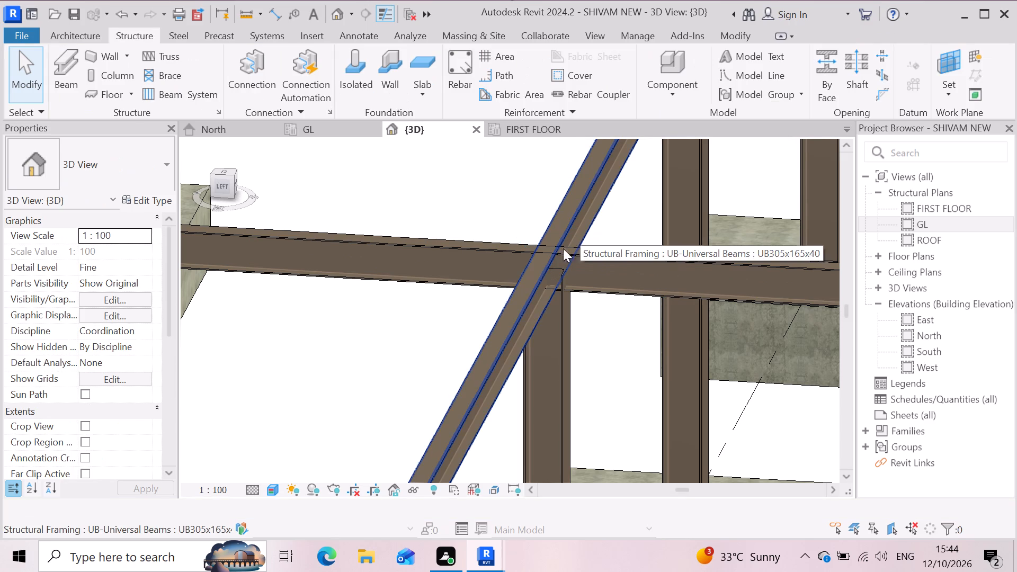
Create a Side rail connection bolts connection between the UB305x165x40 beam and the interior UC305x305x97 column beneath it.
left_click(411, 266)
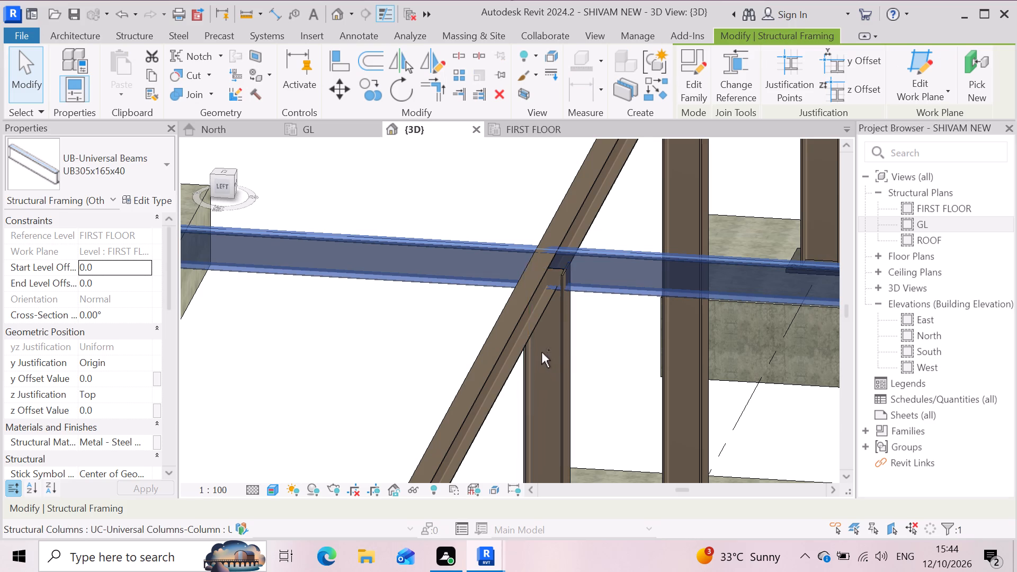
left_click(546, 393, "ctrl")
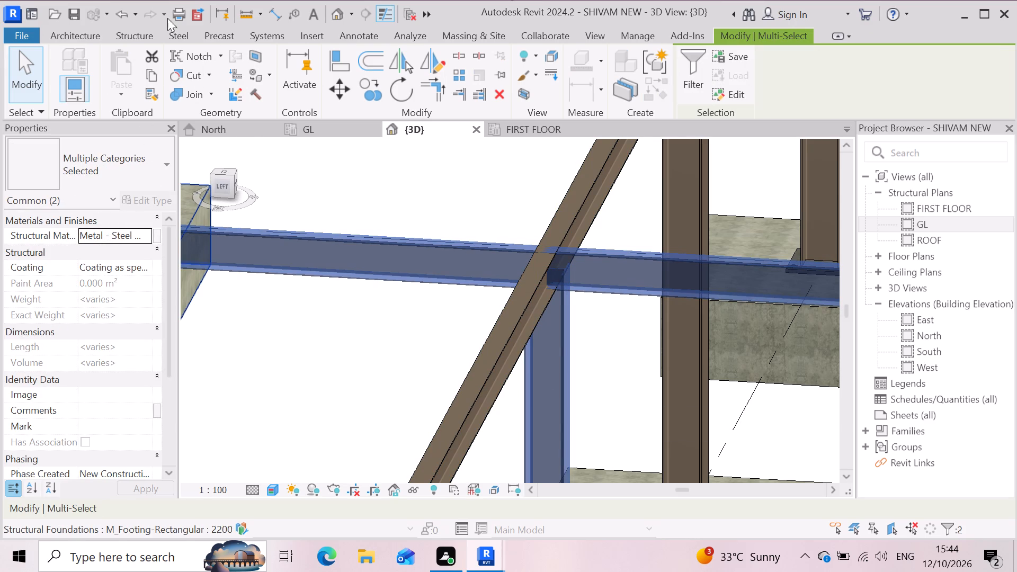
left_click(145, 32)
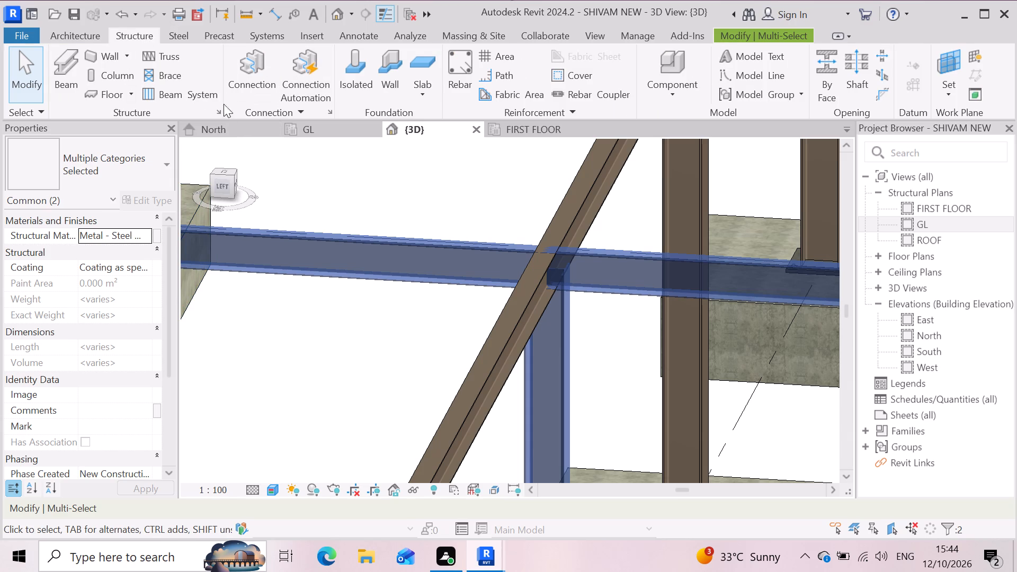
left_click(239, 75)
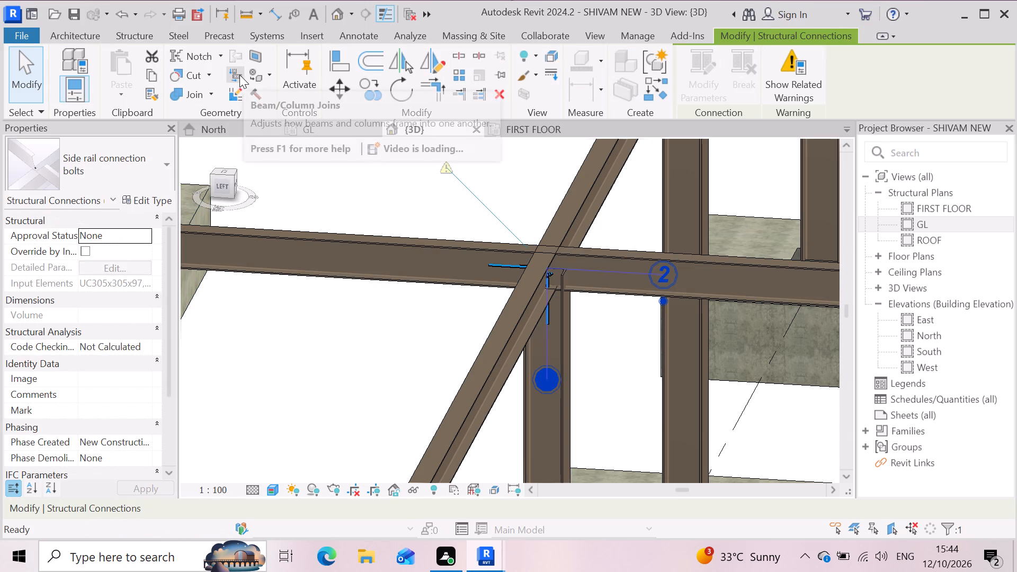
Look through the available structural connection types for one that suits the interior beam-to-column joint.
left_click(167, 160)
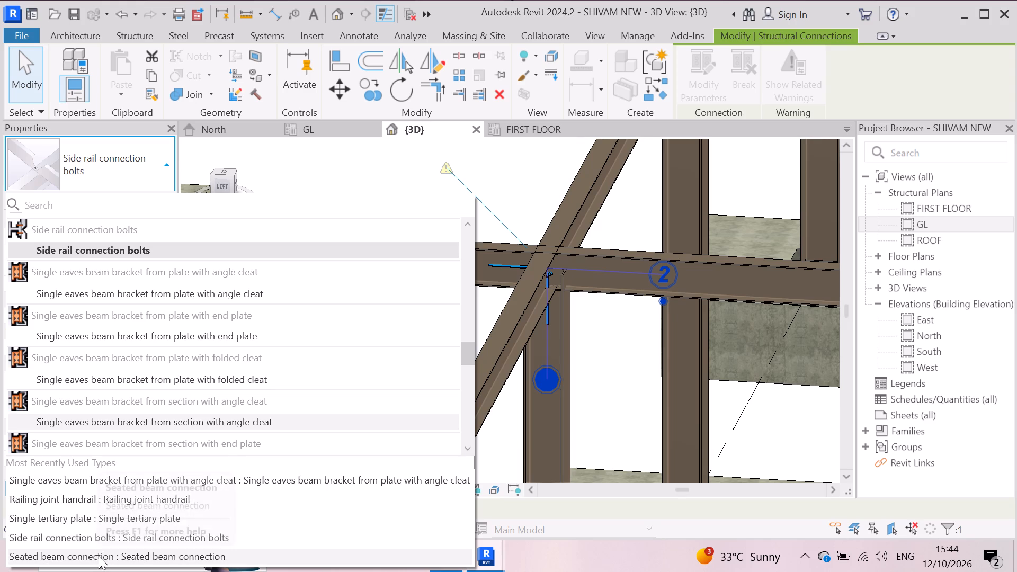
scroll(149, 537, "down", 6)
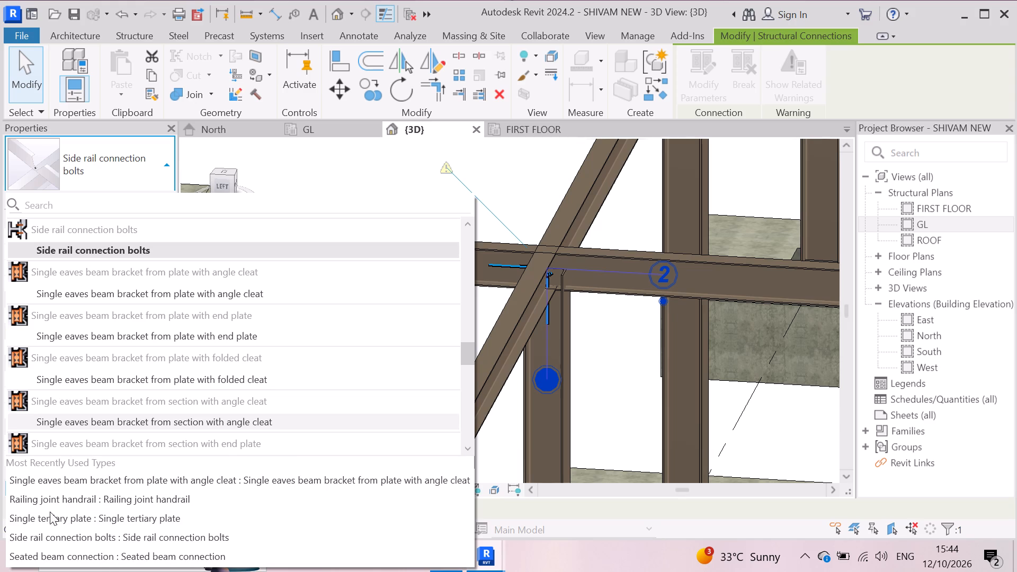
scroll(140, 381, "up", 6)
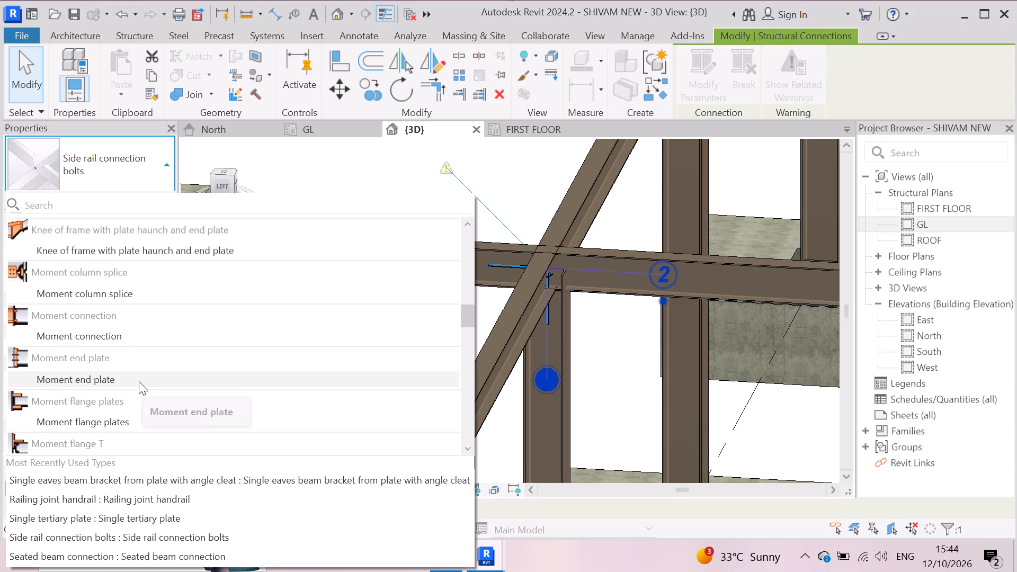
scroll(139, 381, "up", 3)
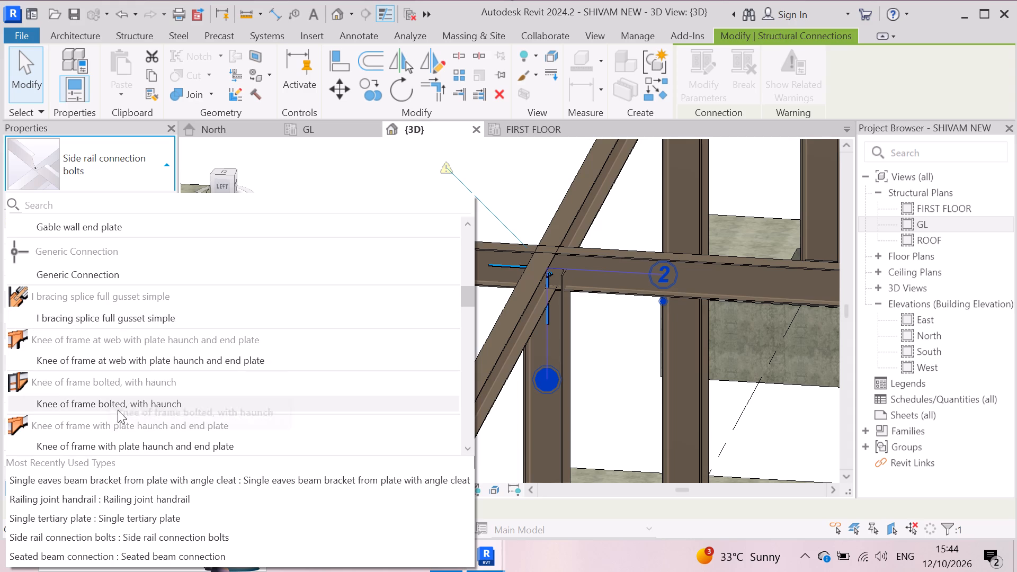
scroll(101, 423, "down", 3)
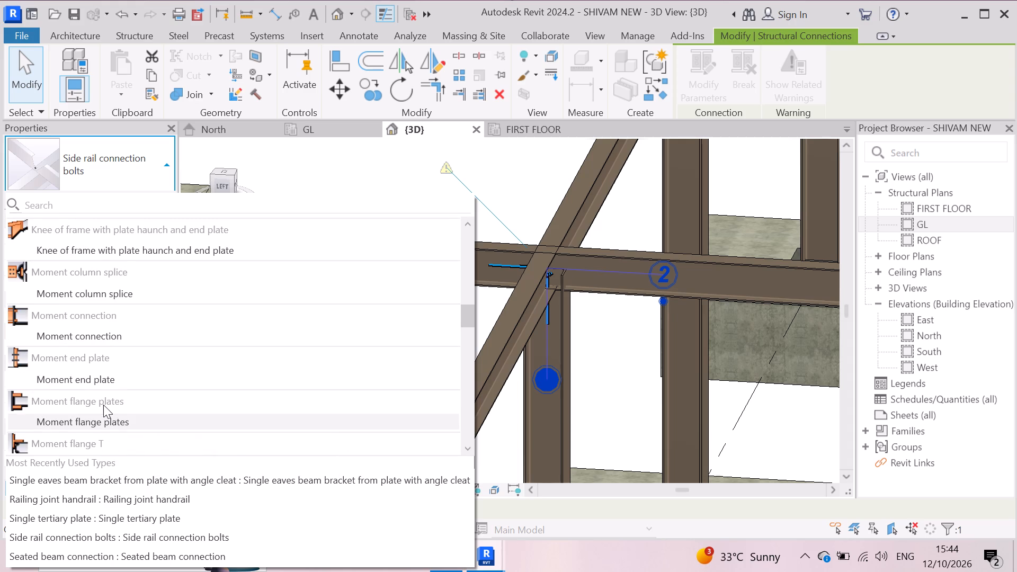
scroll(103, 405, "down", 3)
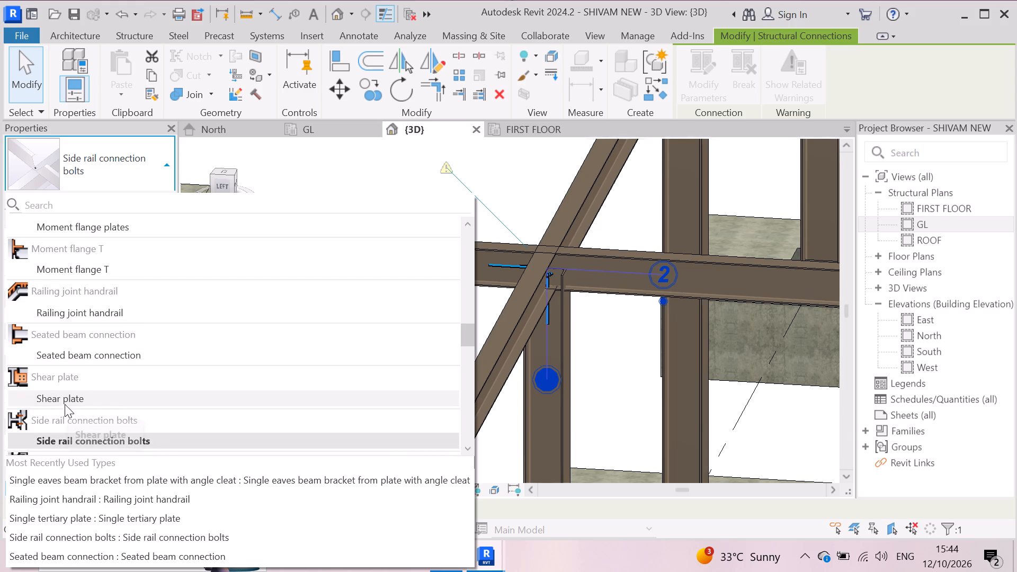
left_click(15, 373)
left_click(14, 424)
scroll(142, 418, "down", 7)
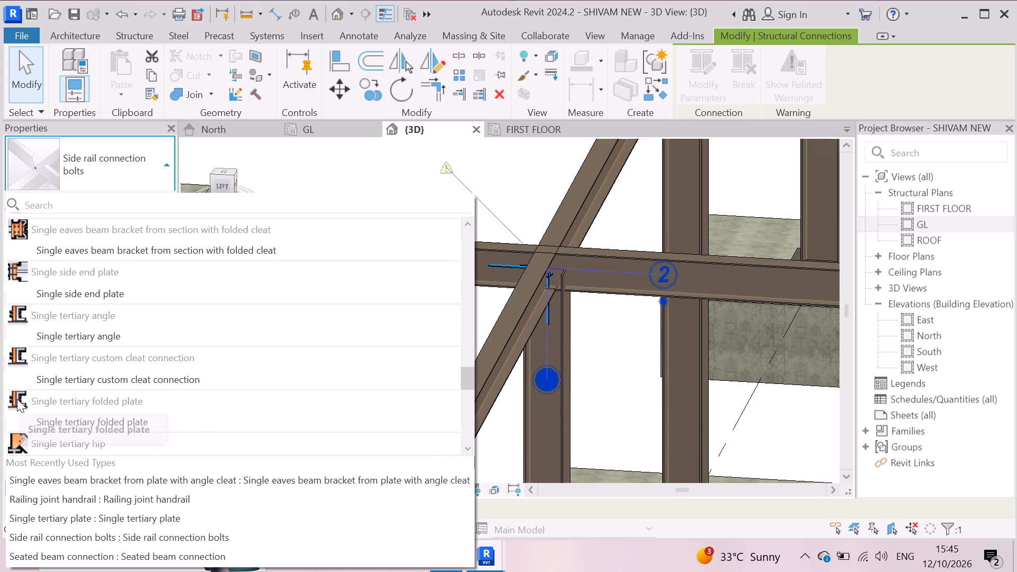
scroll(81, 390, "down", 5)
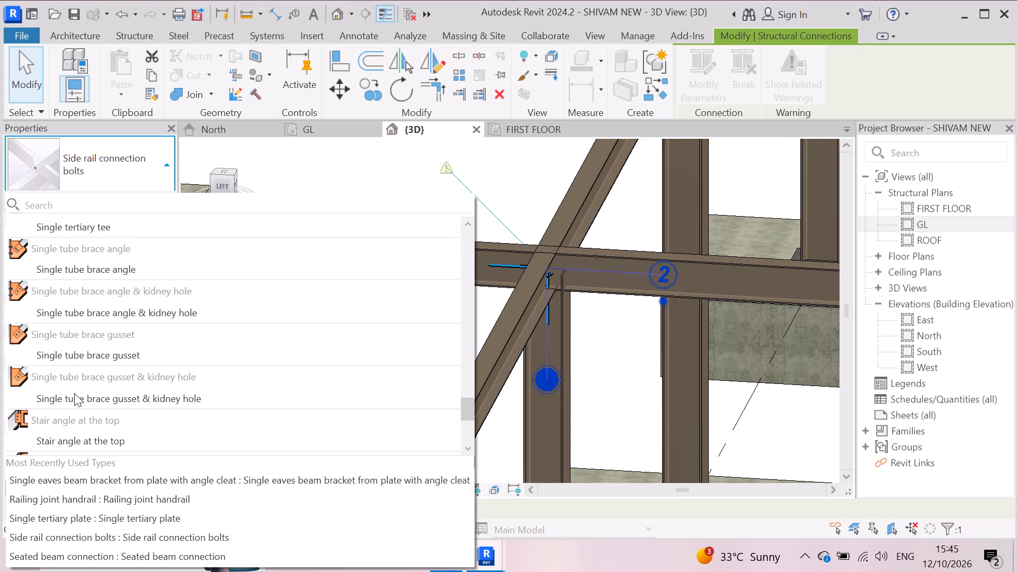
scroll(74, 393, "down", 5)
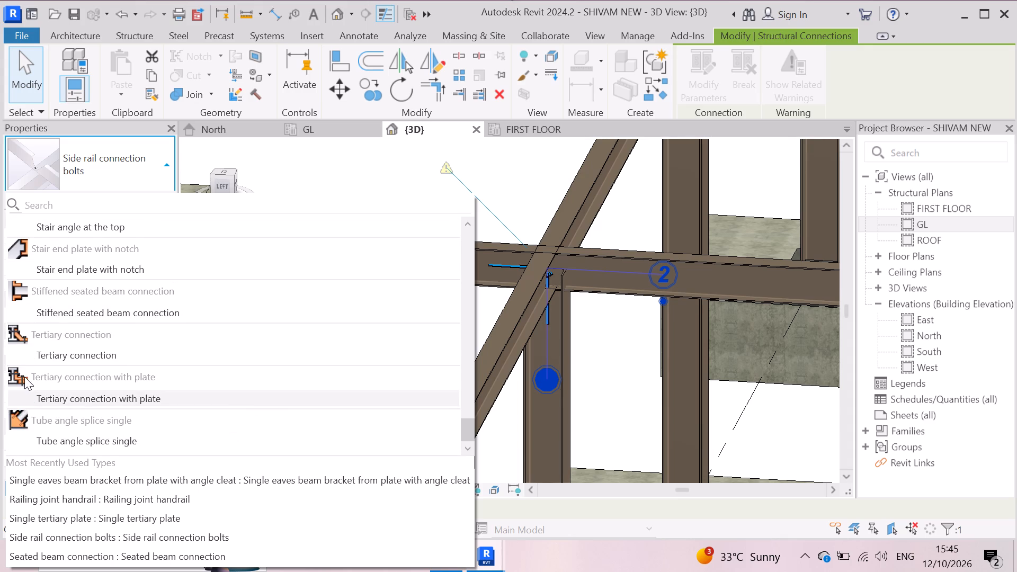
left_click(20, 377)
left_click(17, 416)
scroll(147, 392, "down", 8)
scroll(149, 390, "up", 3)
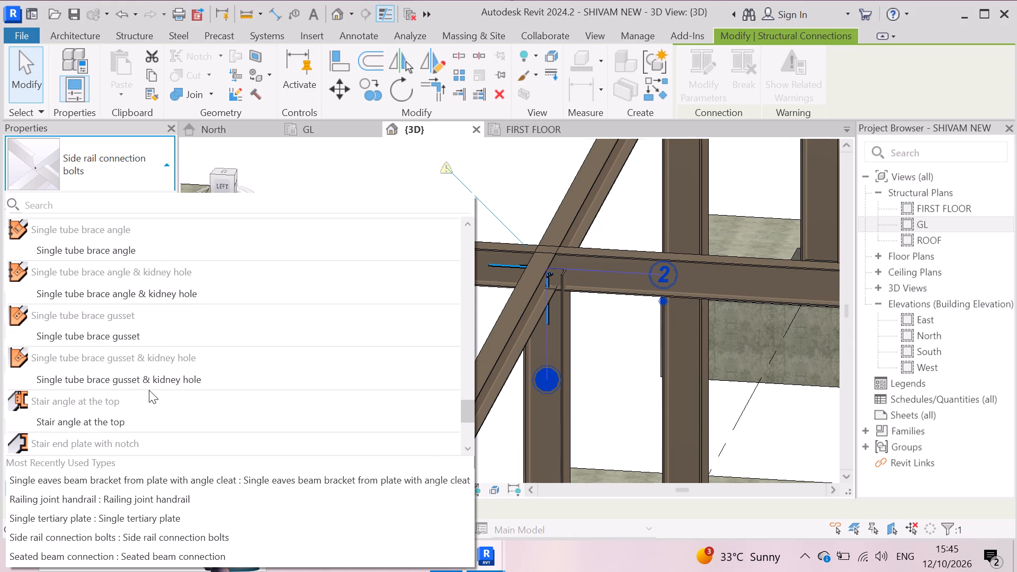
scroll(149, 390, "up", 11)
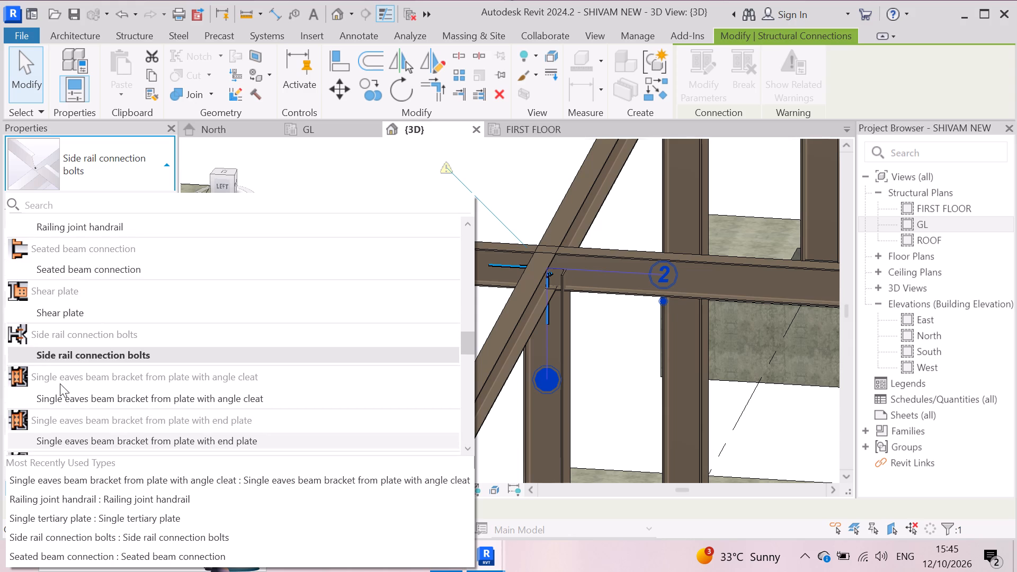
left_click(16, 371)
scroll(42, 364, "down", 3)
scroll(42, 368, "up", 11)
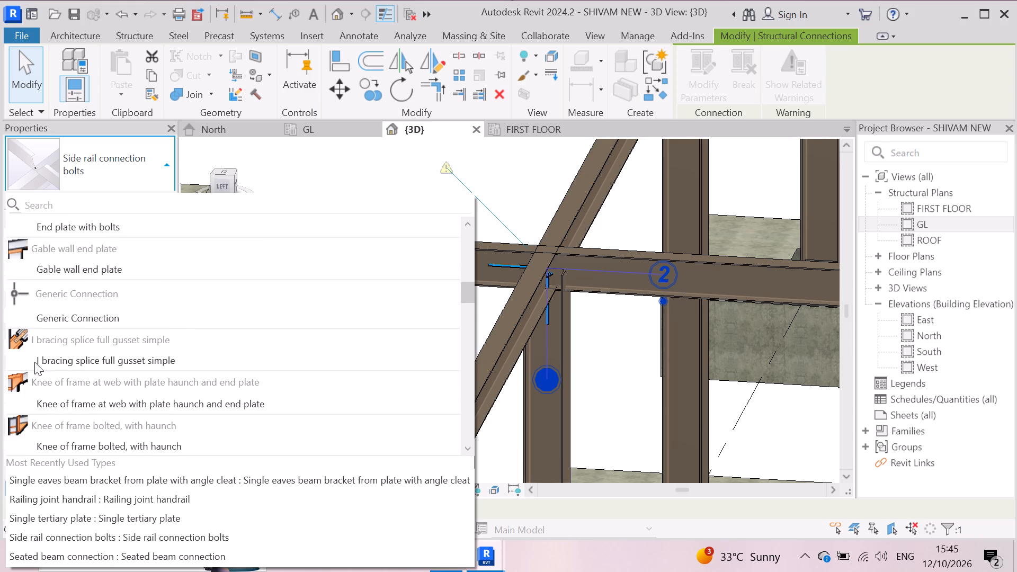
scroll(34, 359, "up", 6)
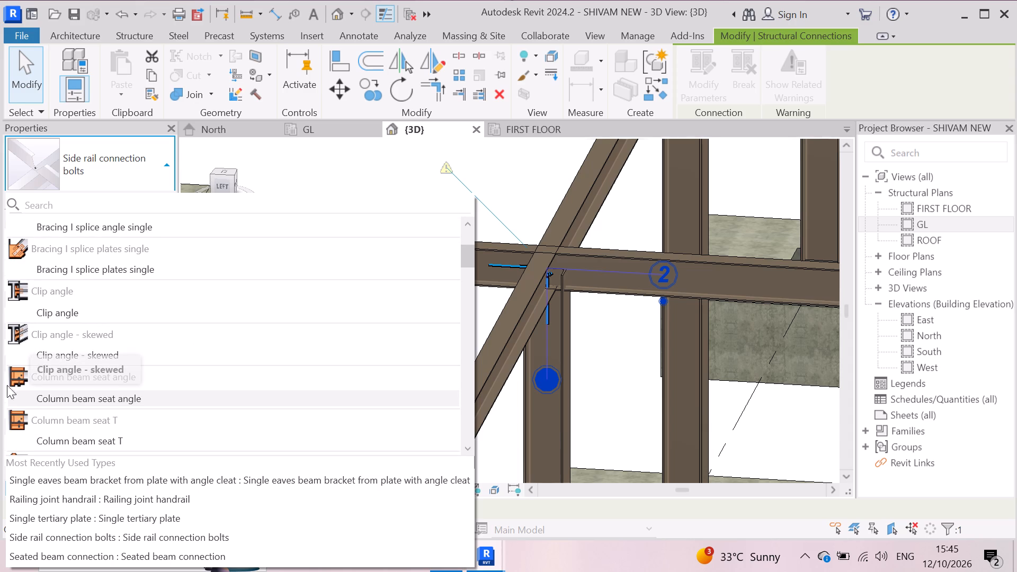
left_click(14, 337)
left_click(15, 247)
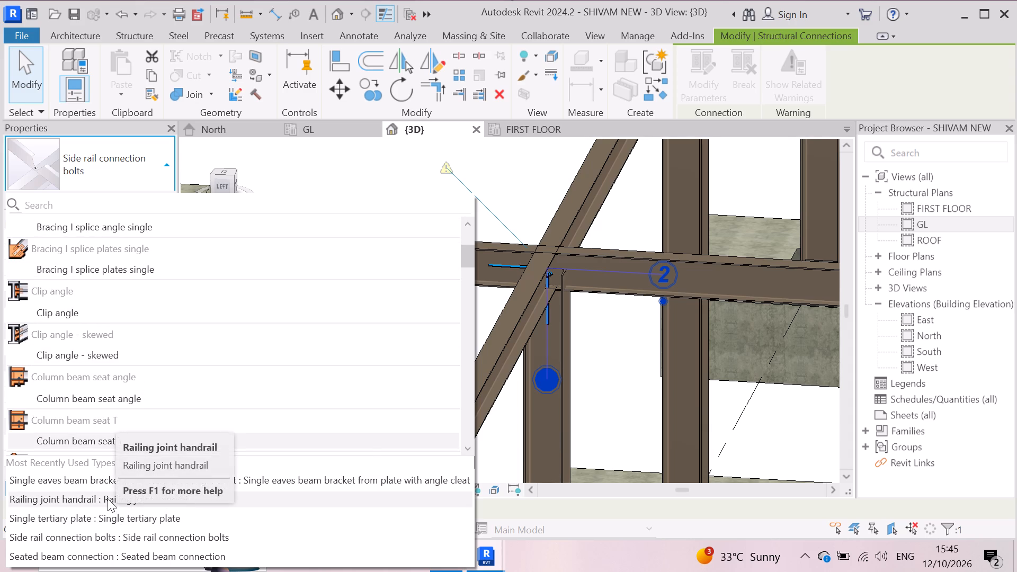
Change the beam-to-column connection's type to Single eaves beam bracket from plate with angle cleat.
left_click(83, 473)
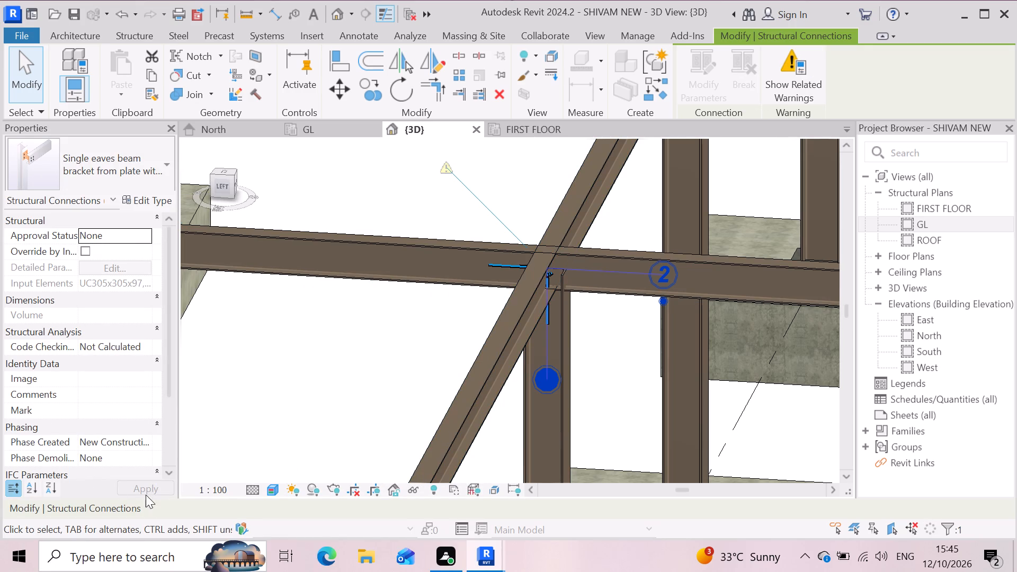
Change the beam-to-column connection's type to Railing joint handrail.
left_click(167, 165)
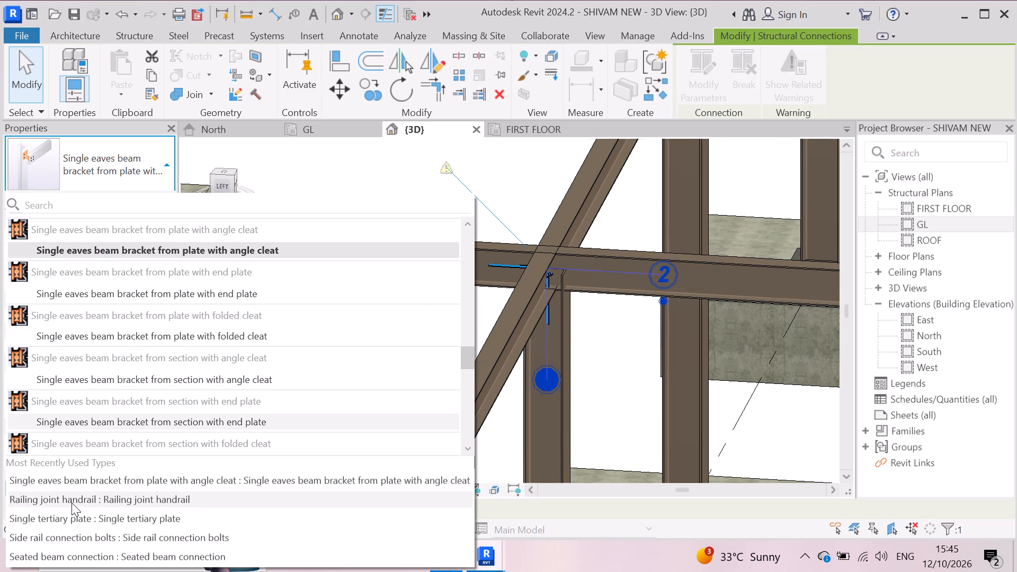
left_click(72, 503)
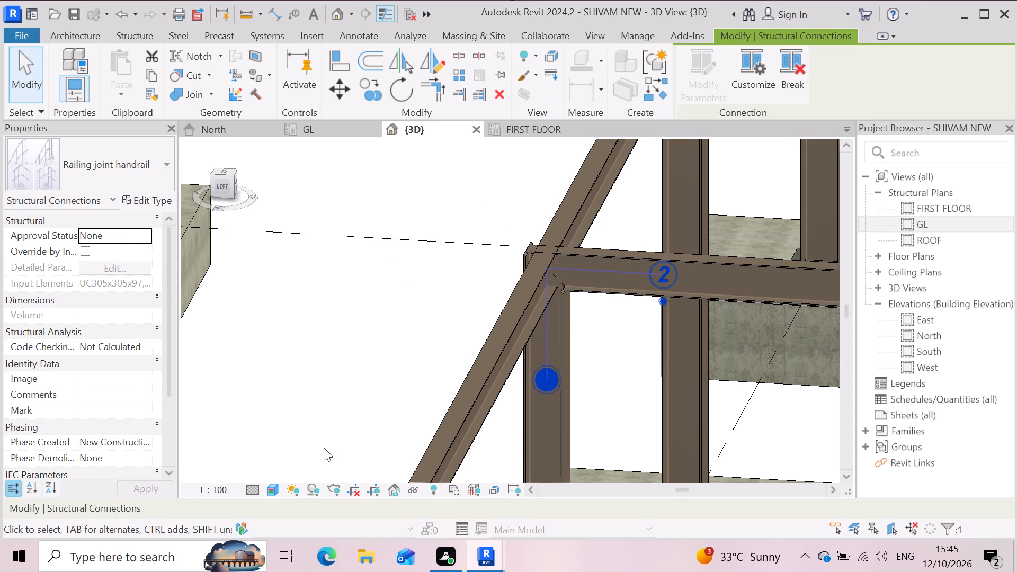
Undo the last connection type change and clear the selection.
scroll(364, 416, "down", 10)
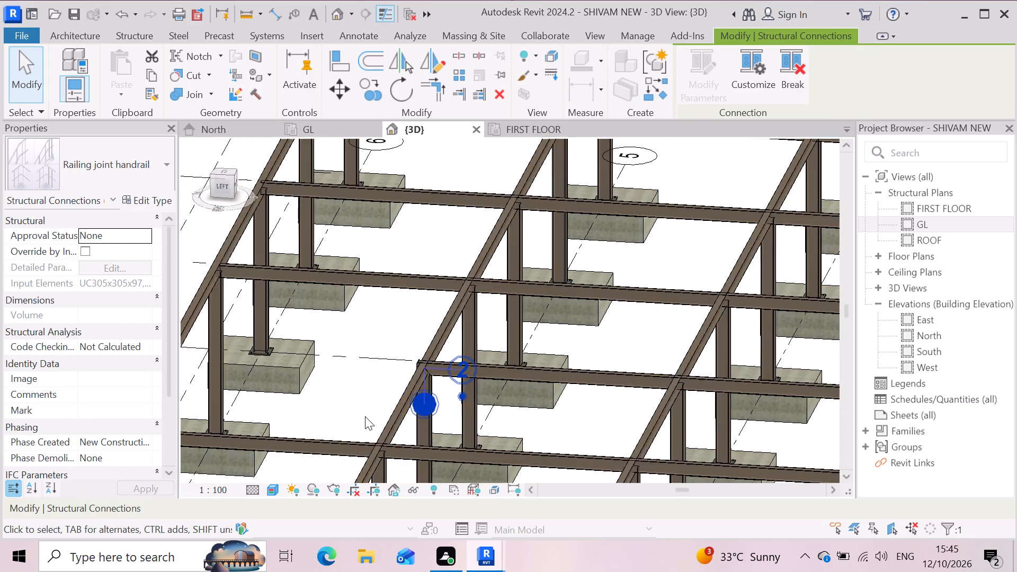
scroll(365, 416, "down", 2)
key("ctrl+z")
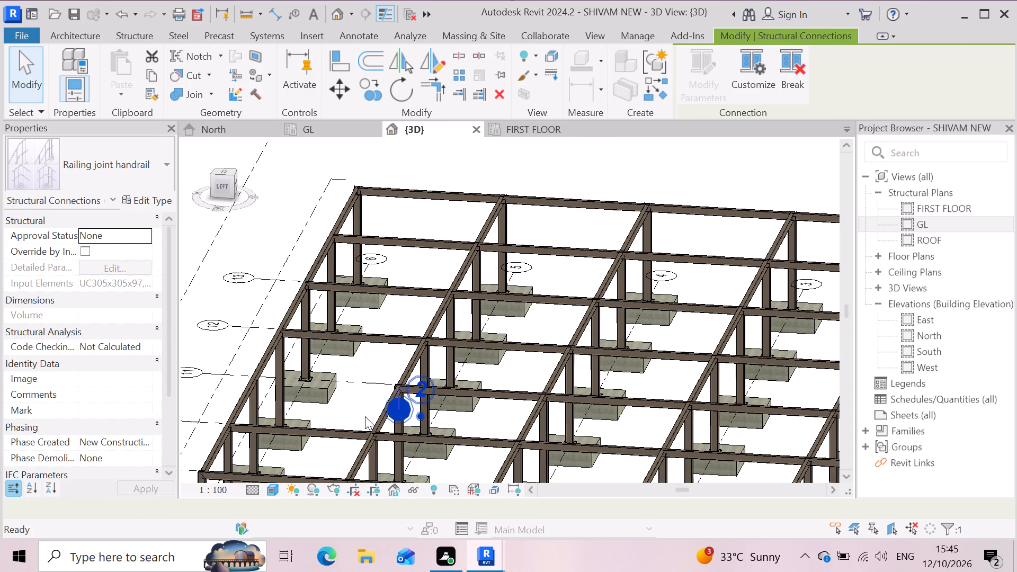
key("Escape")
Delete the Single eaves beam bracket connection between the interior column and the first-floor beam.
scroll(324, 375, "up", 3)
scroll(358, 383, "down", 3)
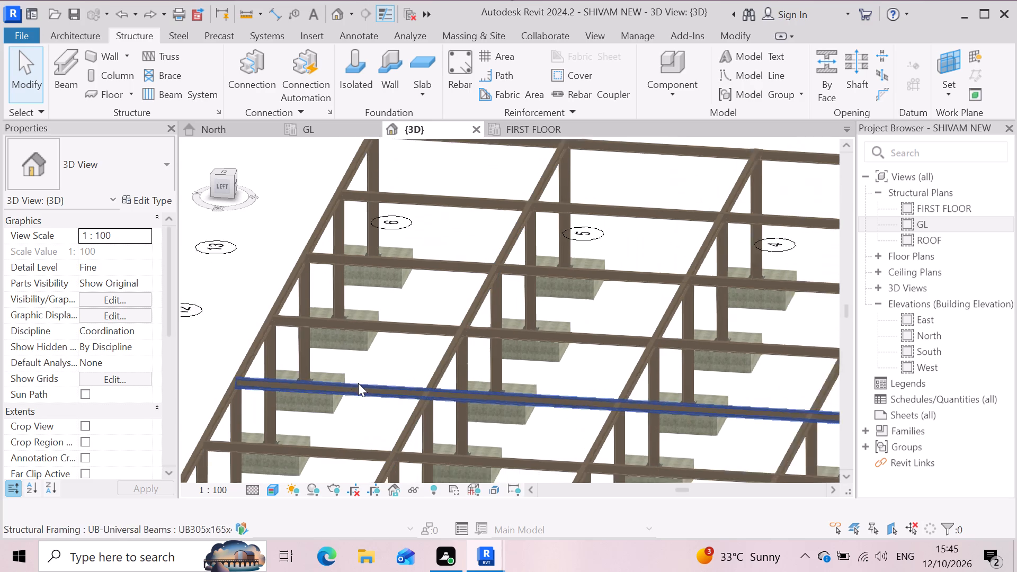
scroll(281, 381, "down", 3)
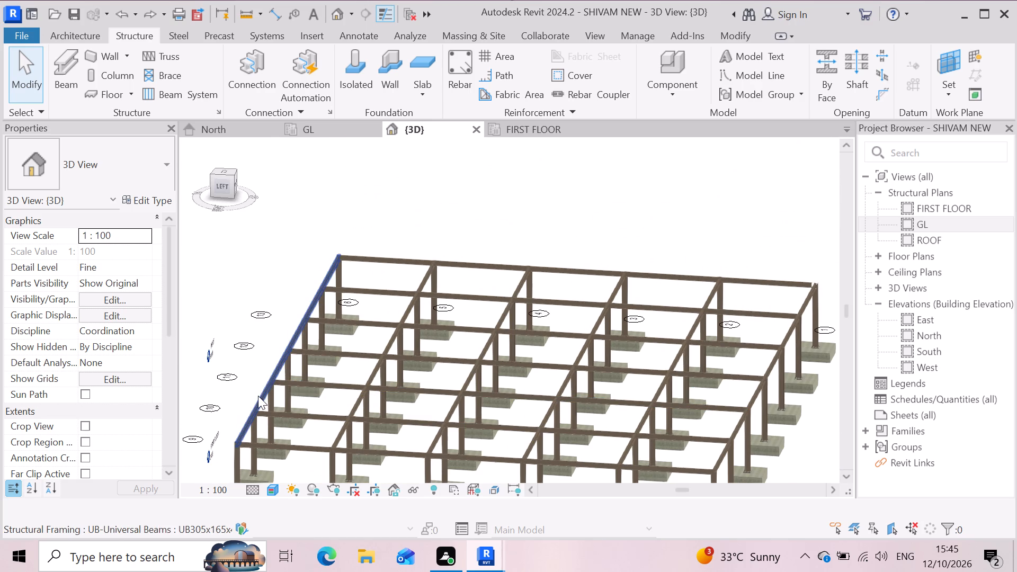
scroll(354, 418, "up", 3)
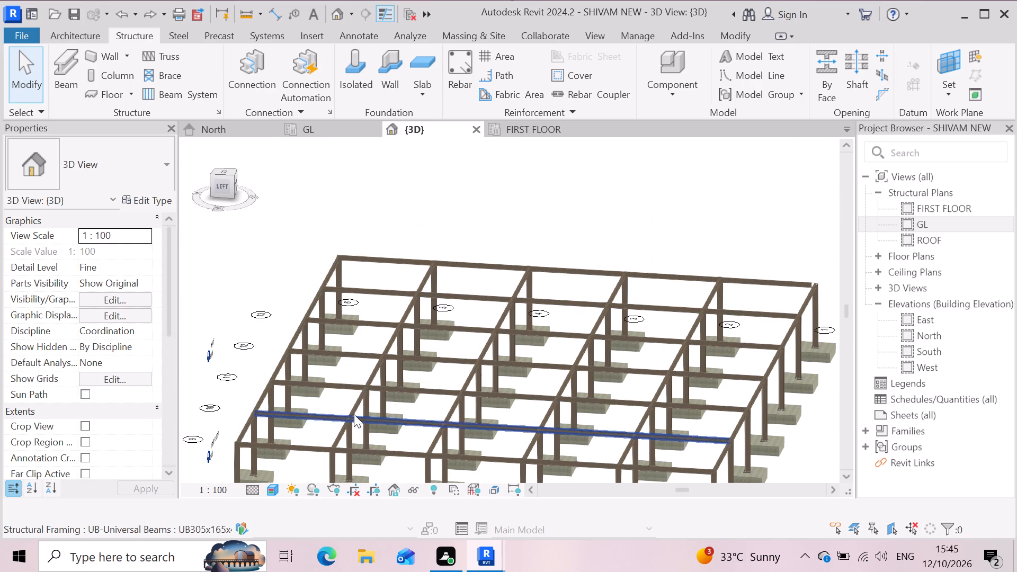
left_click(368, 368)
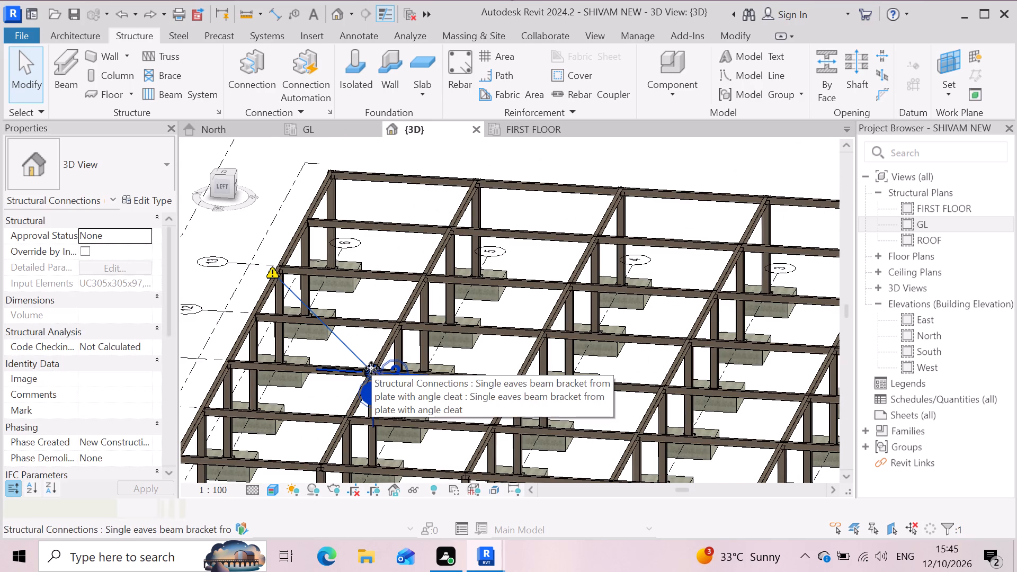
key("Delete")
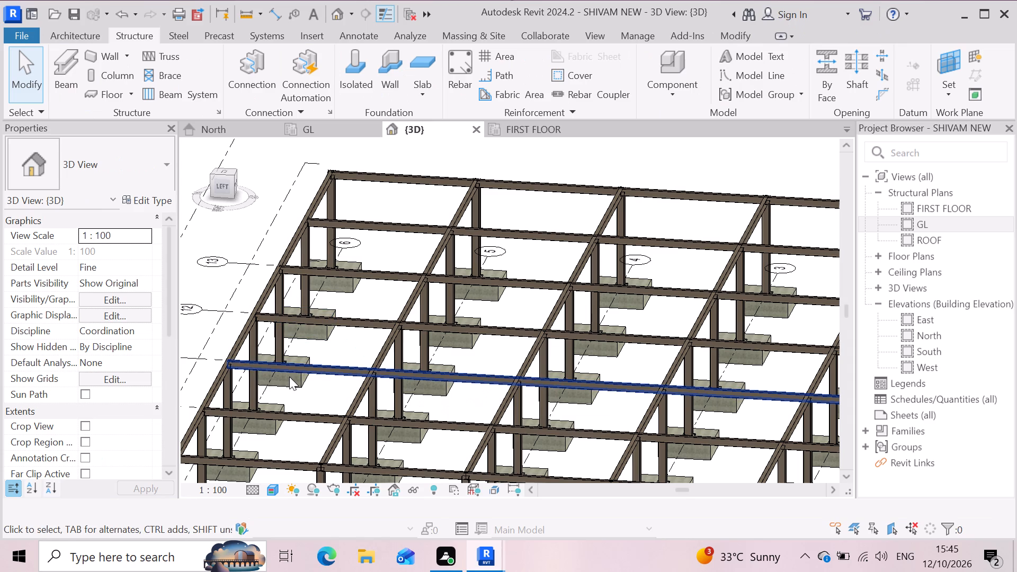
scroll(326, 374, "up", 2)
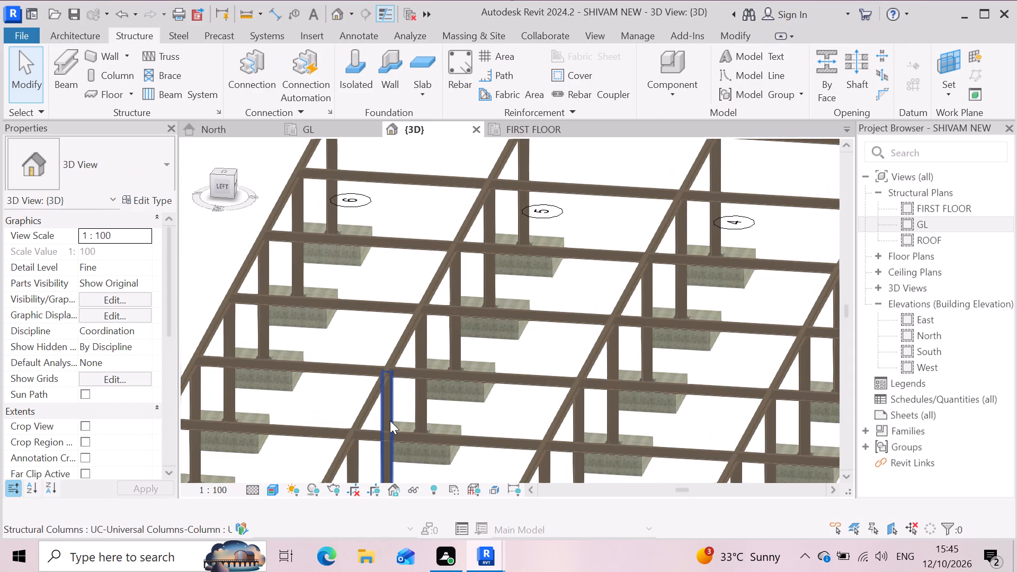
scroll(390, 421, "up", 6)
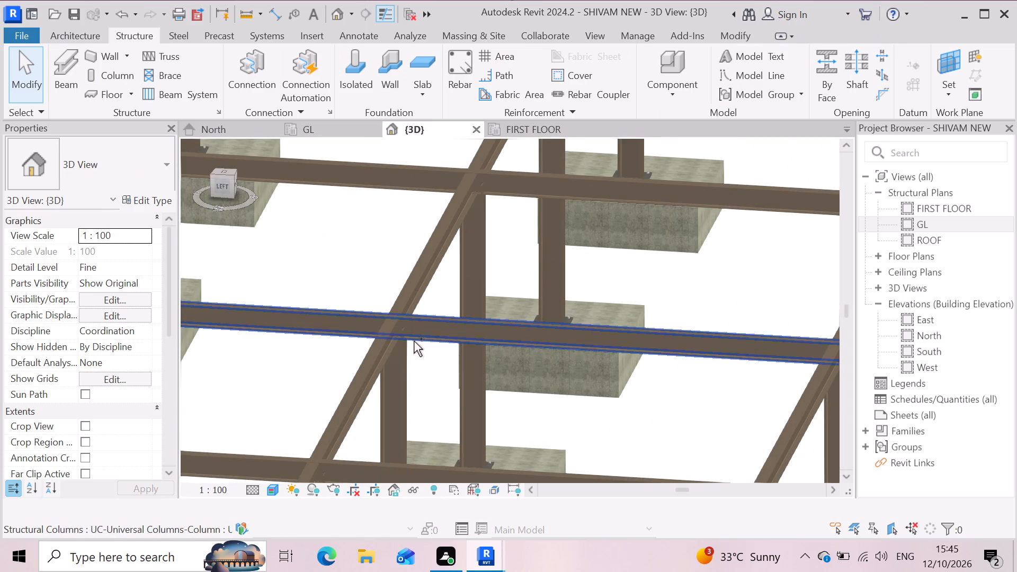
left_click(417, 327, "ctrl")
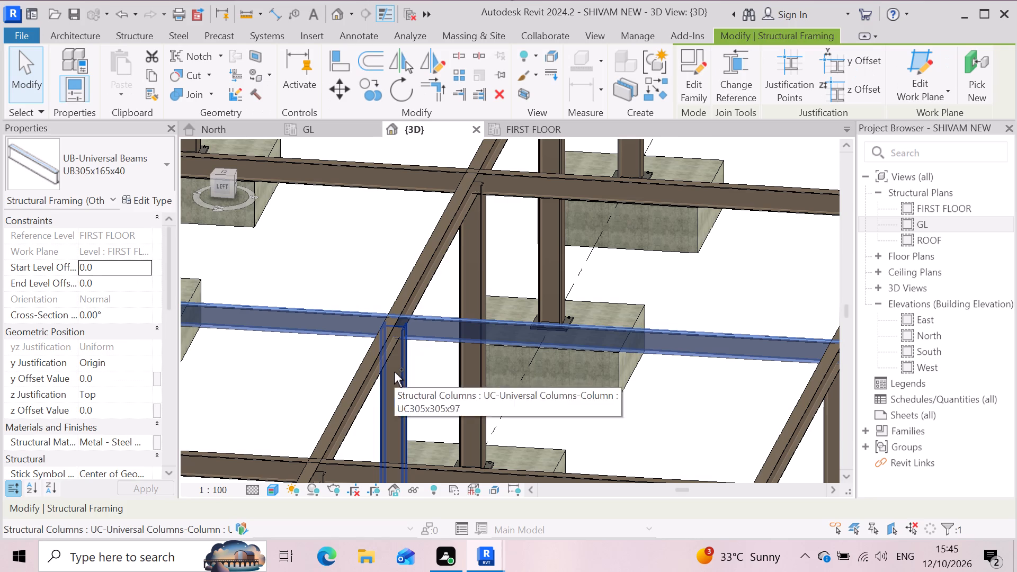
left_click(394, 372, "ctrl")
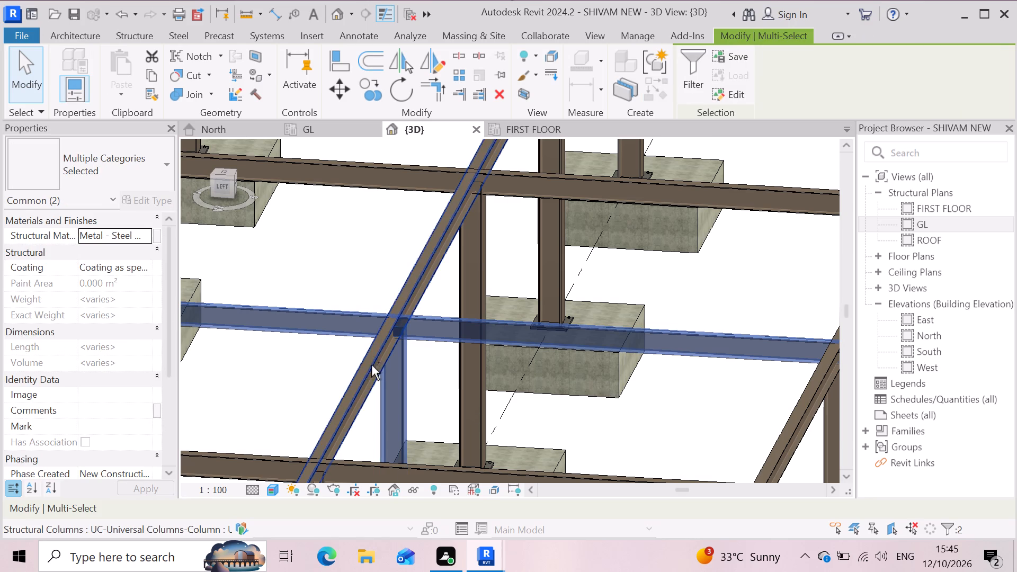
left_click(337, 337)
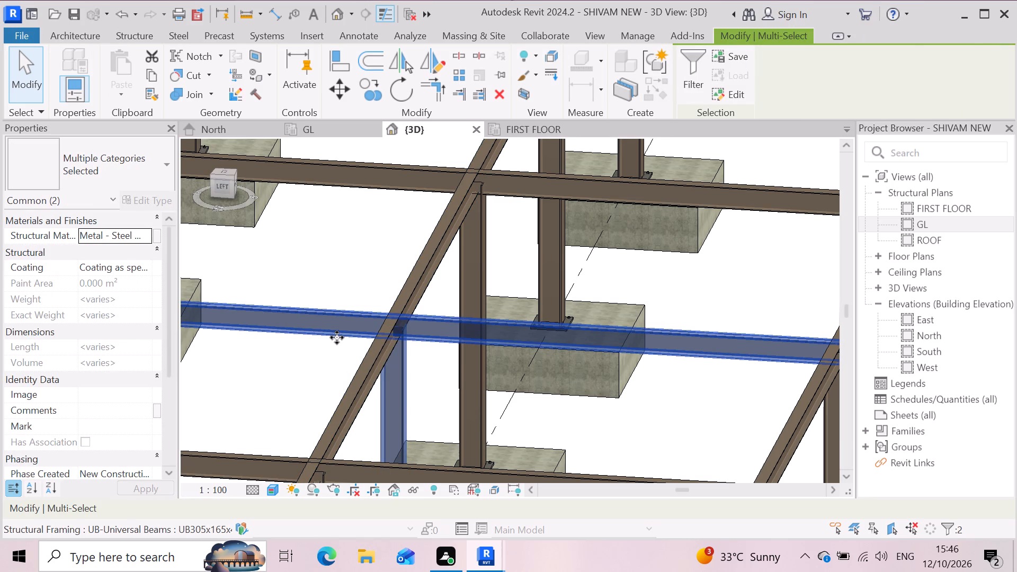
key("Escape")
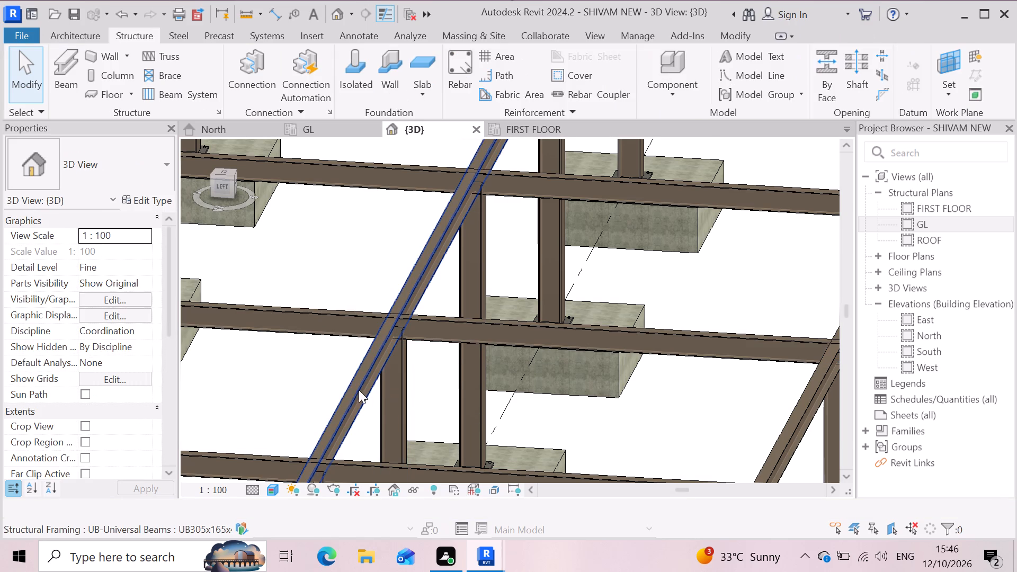
Add a structural connection between the interior UC305x305x97 column at grid 5-9 and the UB305x165x40 beam running along grid 5.
left_click(353, 387)
left_click(392, 394, "ctrl")
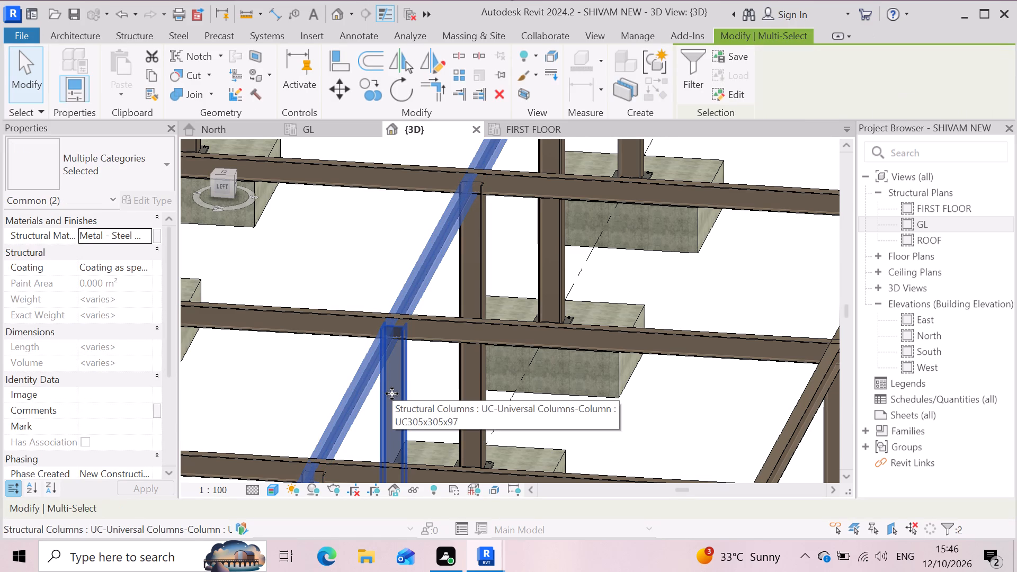
left_click(131, 40)
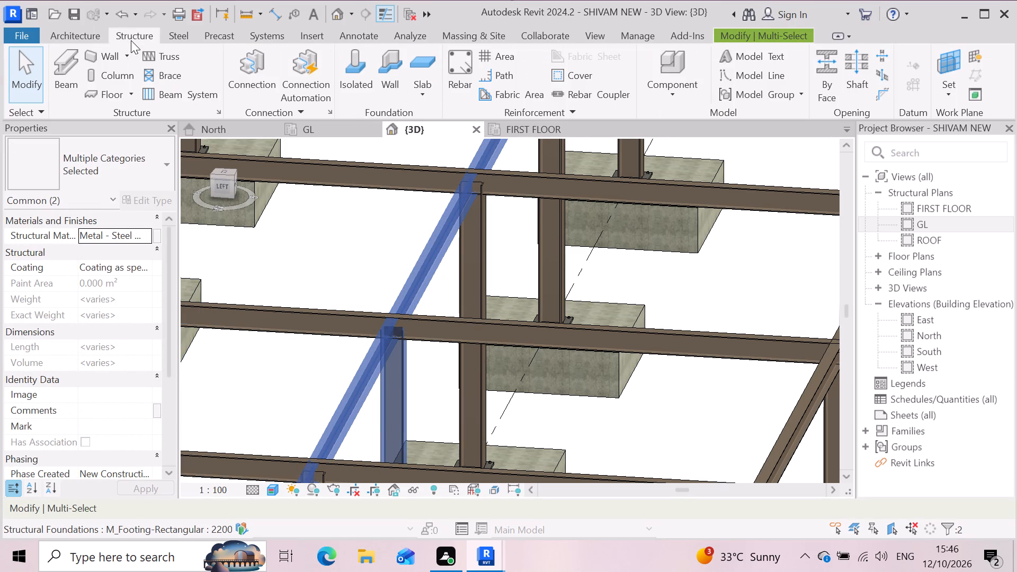
left_click(260, 71)
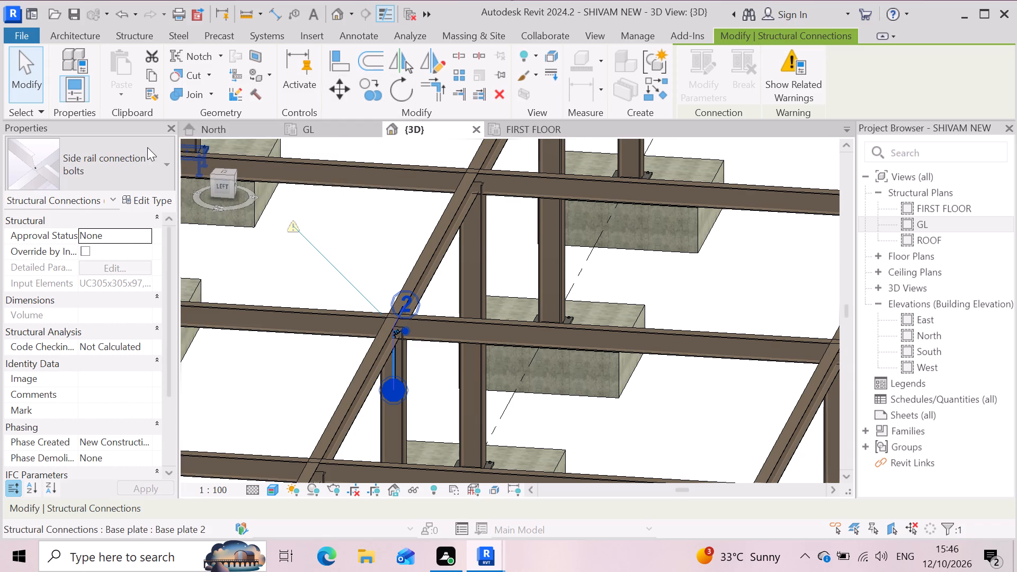
Change the new beam-to-column connection's type to Column beam seat angle and clear the selection.
left_click(173, 167)
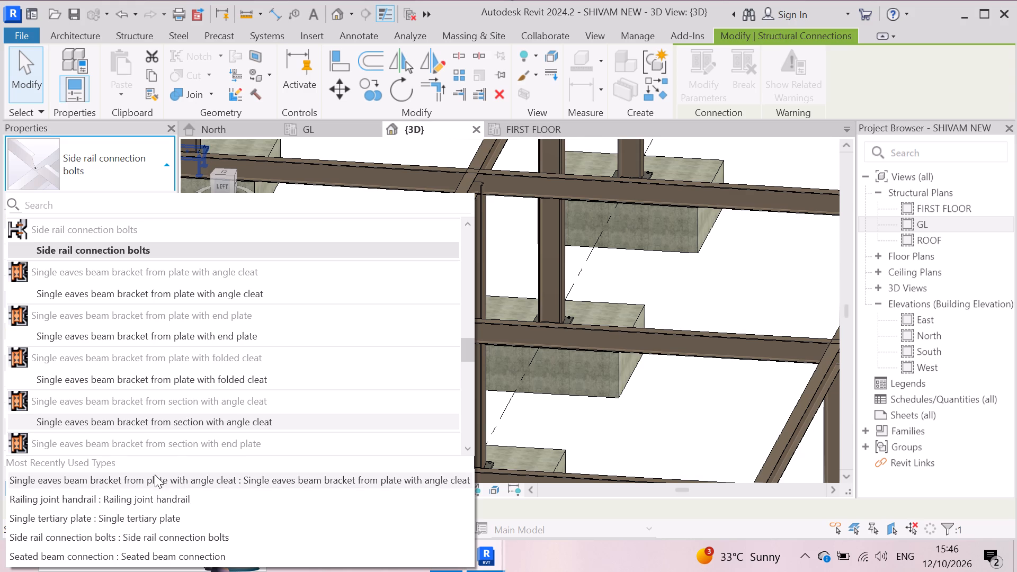
scroll(175, 406, "down", 9)
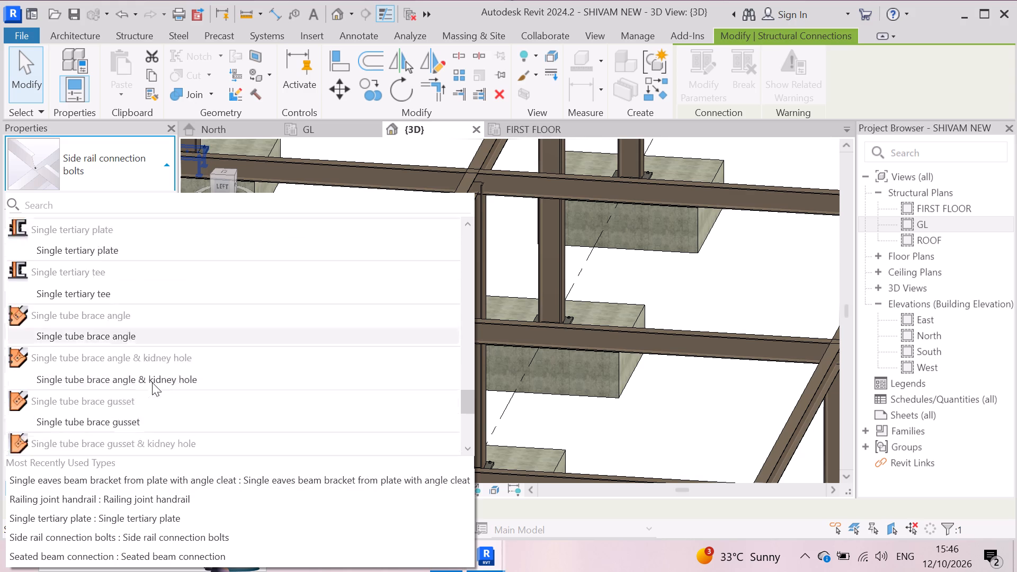
scroll(152, 382, "down", 10)
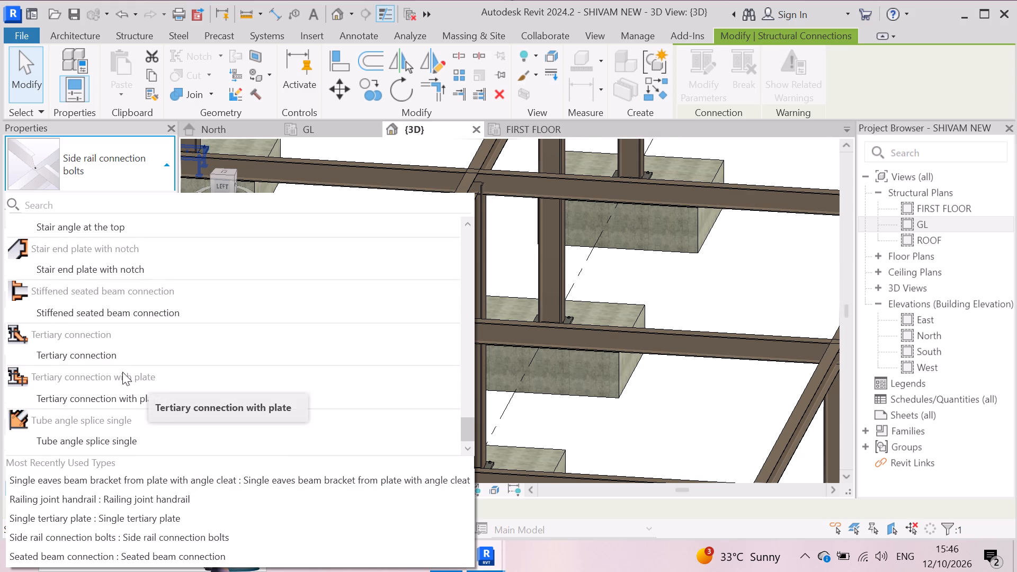
scroll(77, 364, "up", 20)
scroll(77, 364, "up", 3)
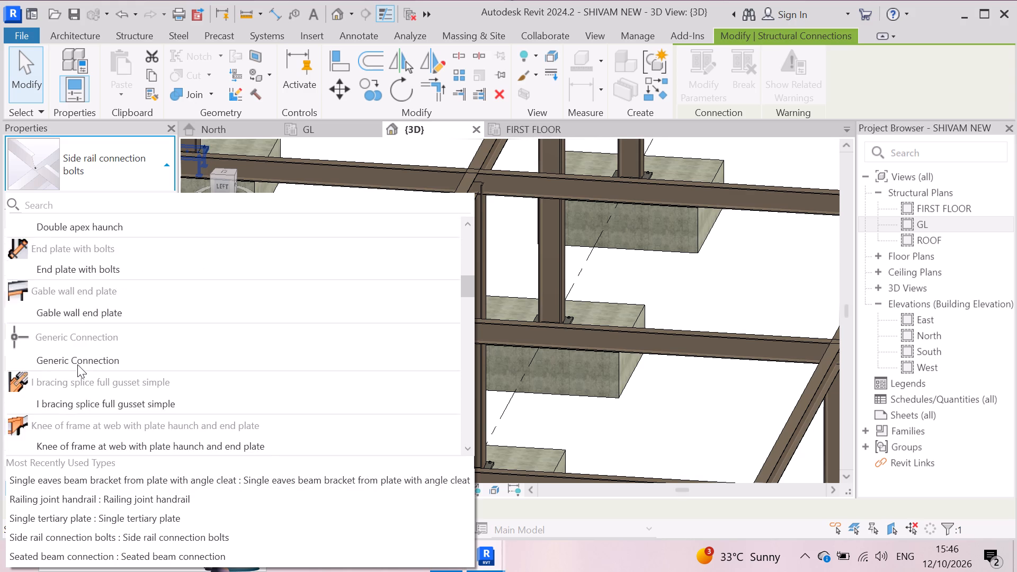
scroll(77, 364, "up", 6)
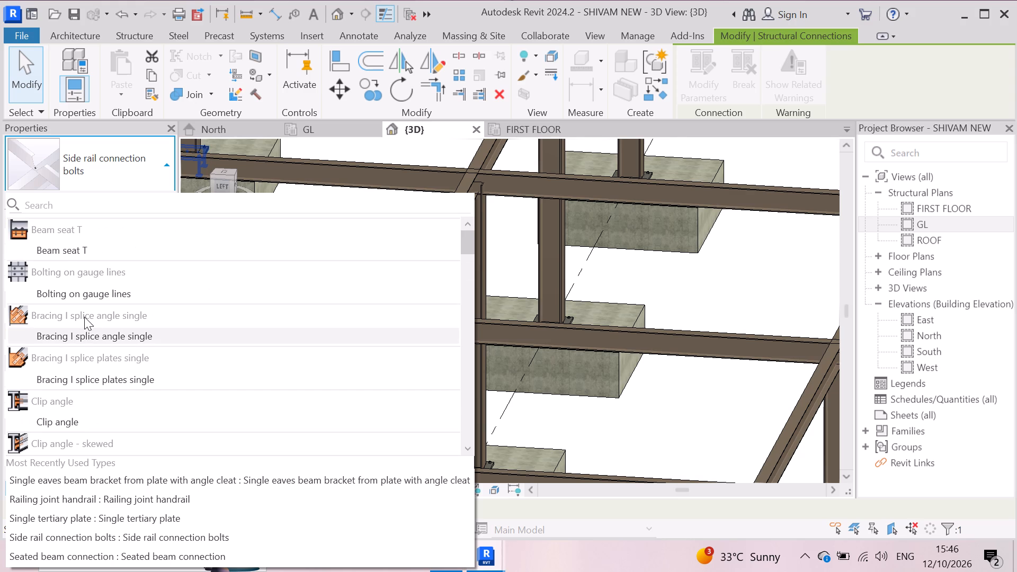
scroll(84, 317, "down", 3)
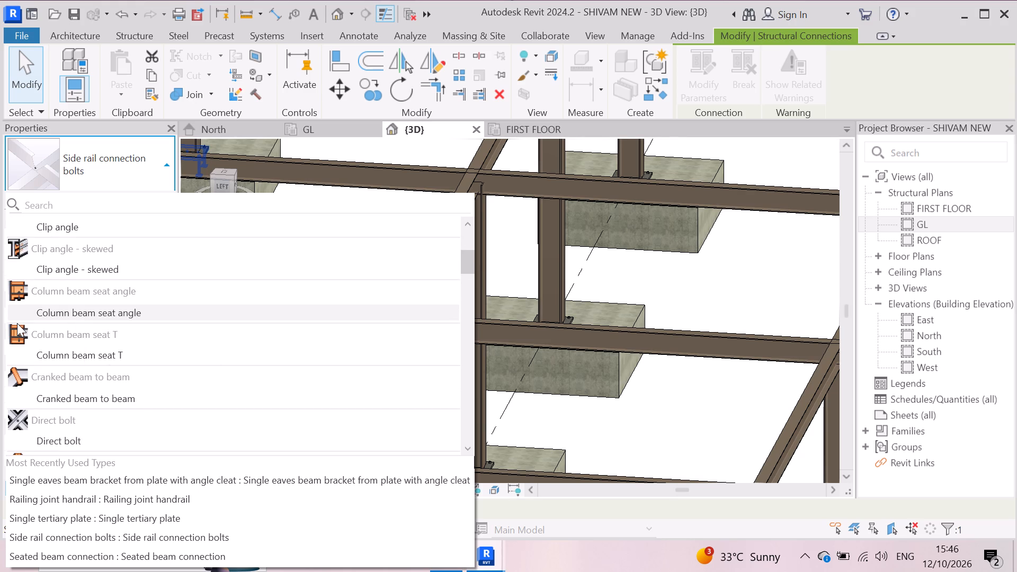
left_click(72, 314)
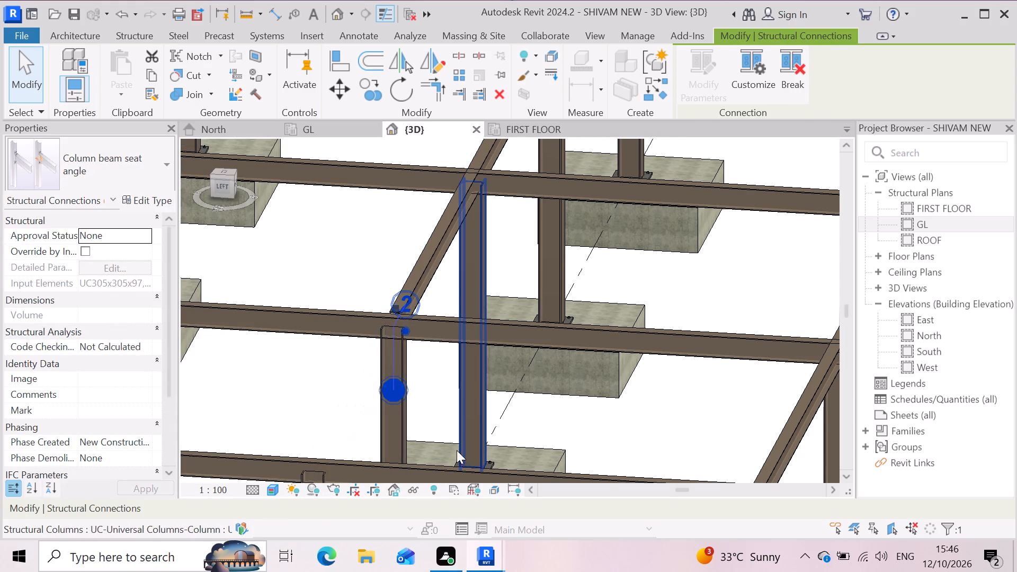
left_click(257, 489)
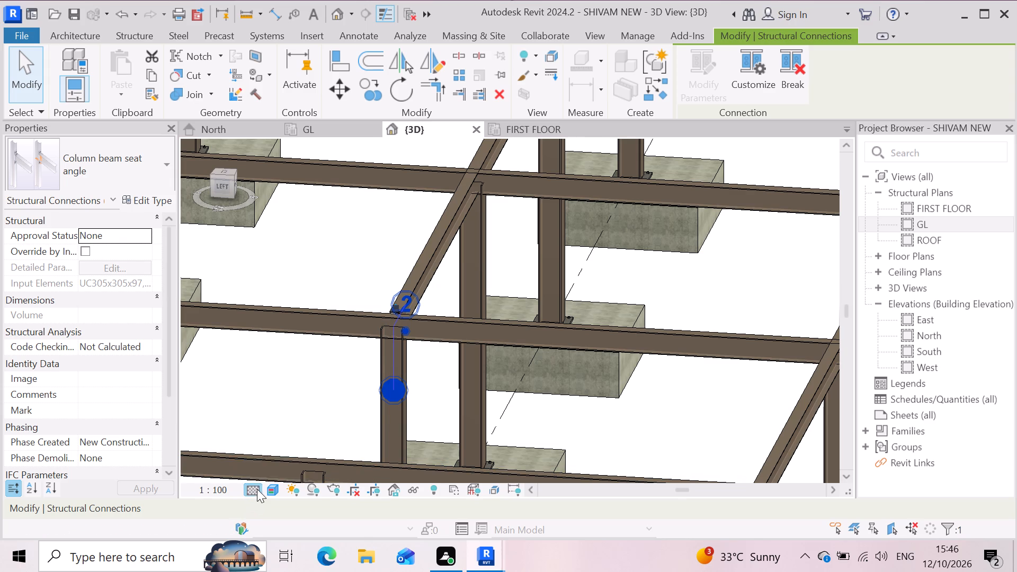
left_click(269, 477)
left_click(270, 485)
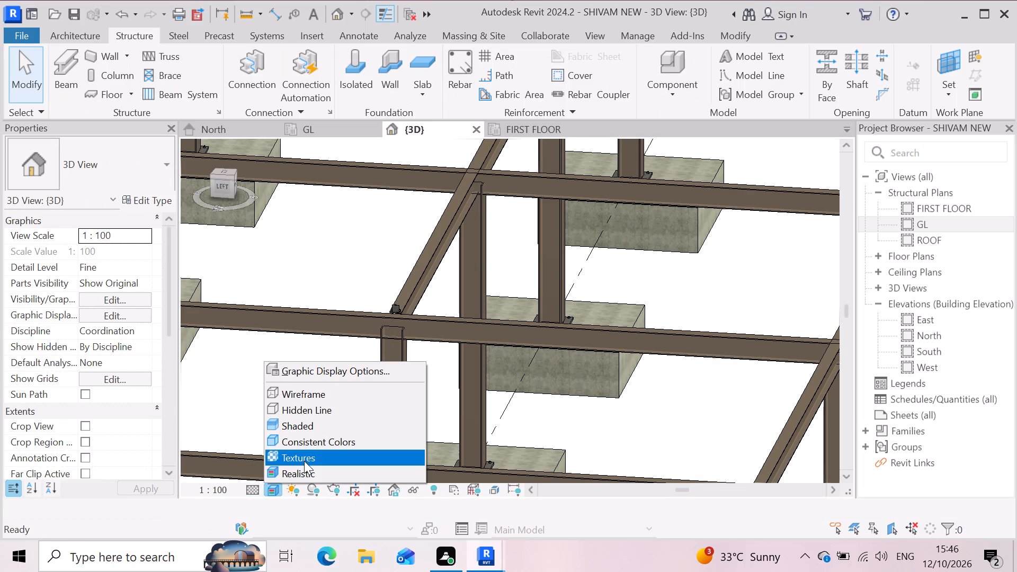
key("Escape")
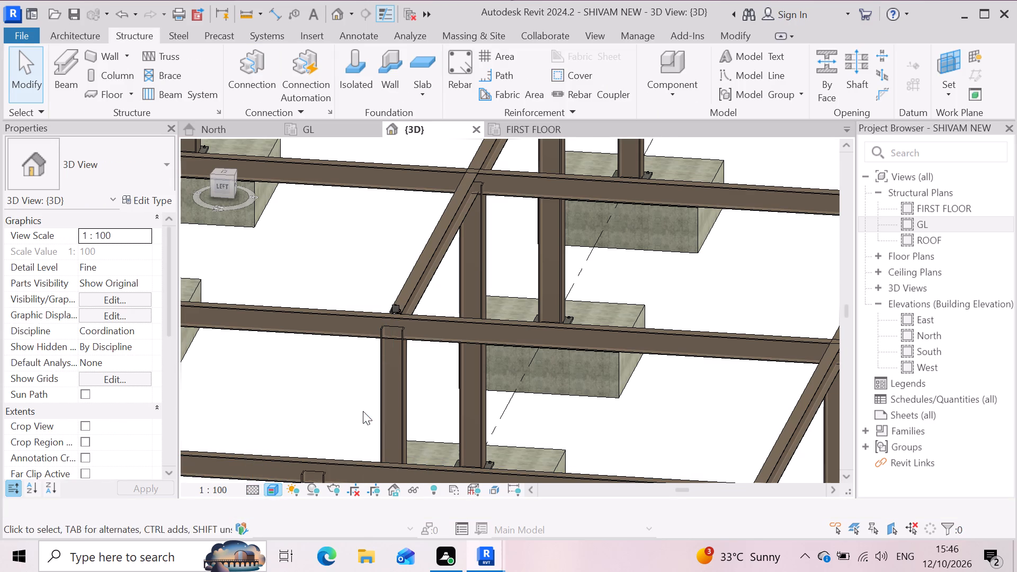
Examine the Column beam seat angle connection's angles and bolts at the beam end up close, along with its properties.
scroll(397, 359, "up", 3)
scroll(405, 273, "up", 9)
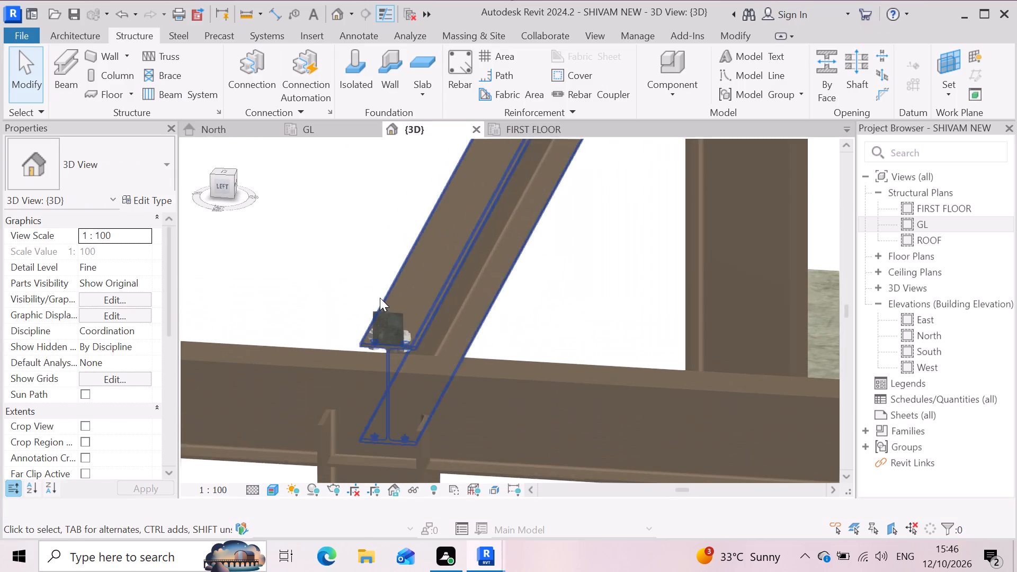
scroll(380, 298, "up", 2)
scroll(389, 343, "up", 5)
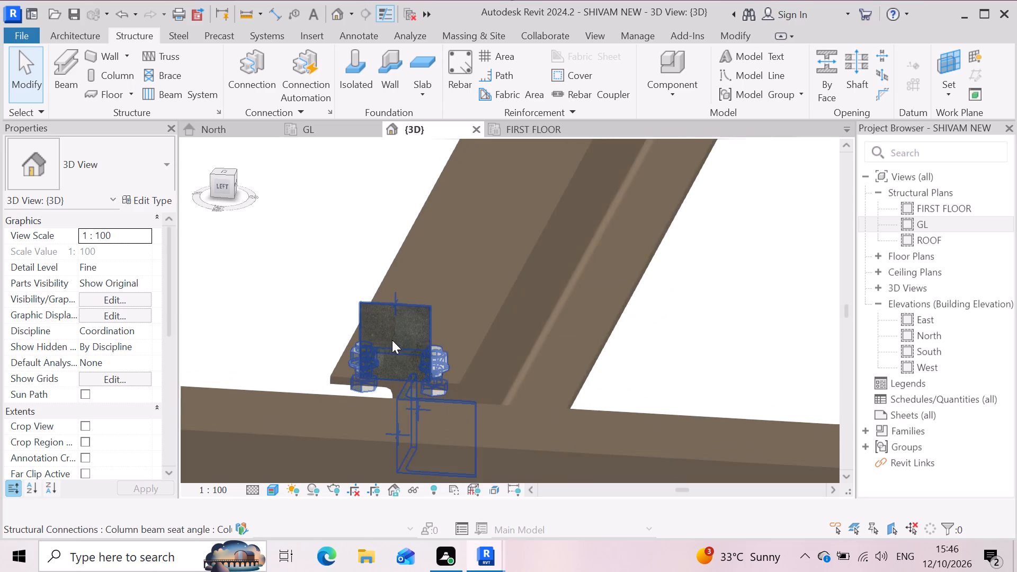
scroll(392, 340, "up", 1)
key("Escape")
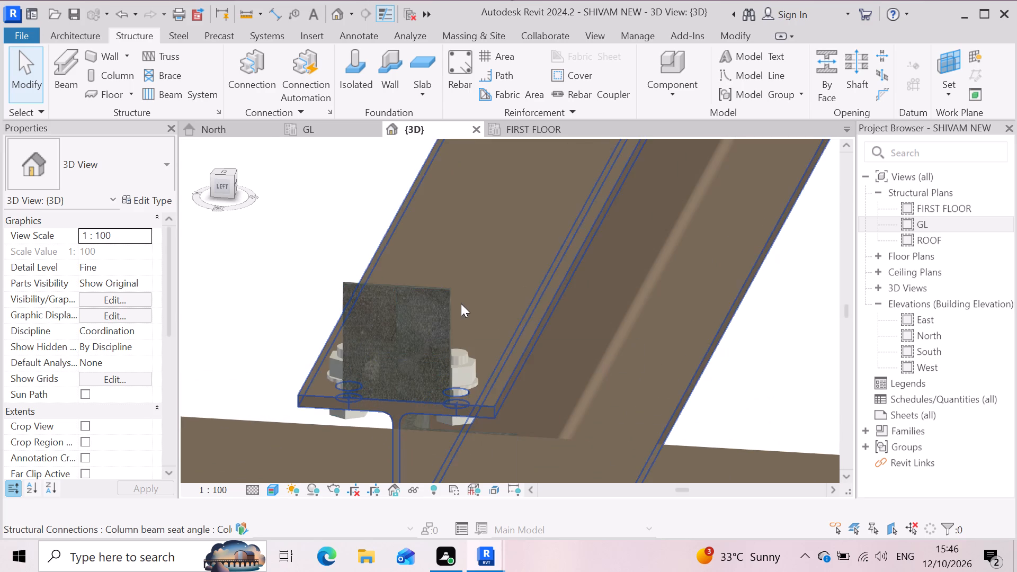
key("Escape")
left_click(442, 374)
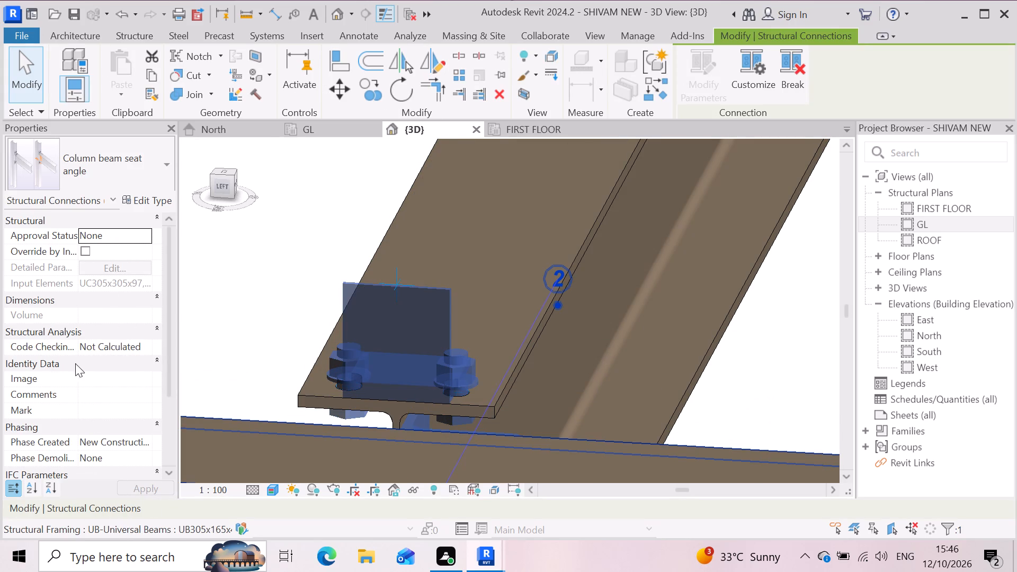
scroll(134, 308, "down", 3)
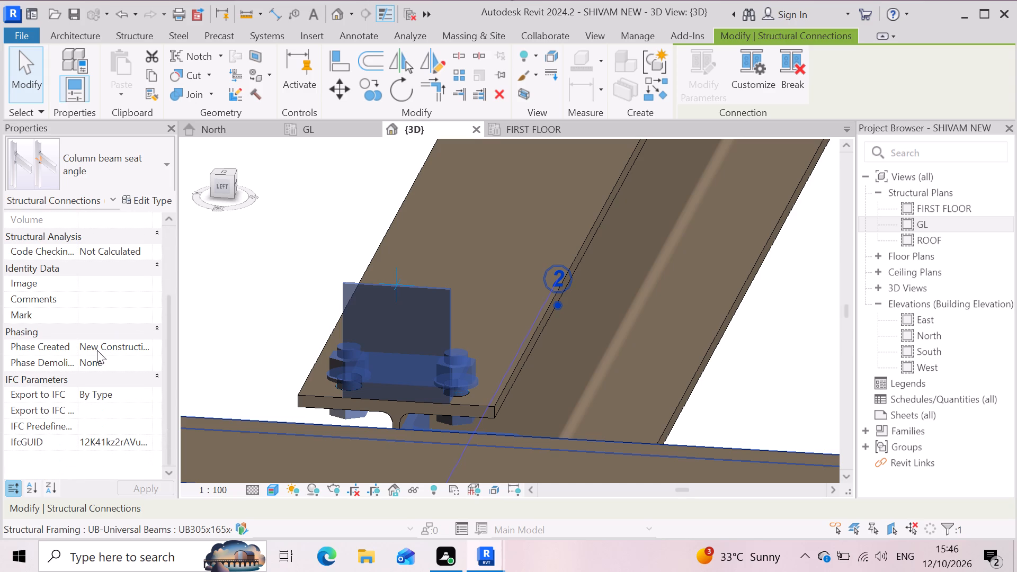
scroll(274, 352, "down", 7)
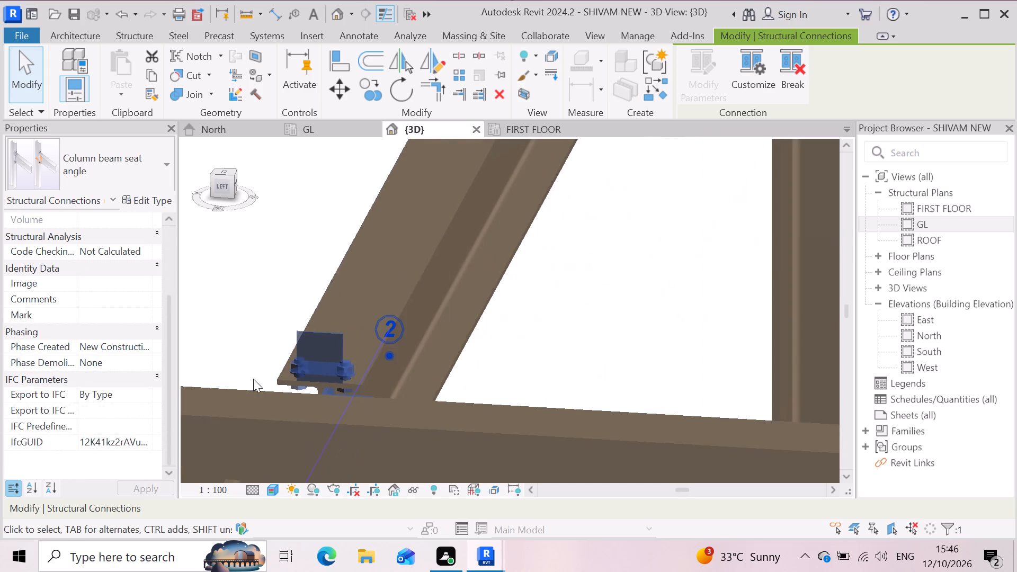
scroll(253, 379, "down", 1)
scroll(386, 327, "down", 3)
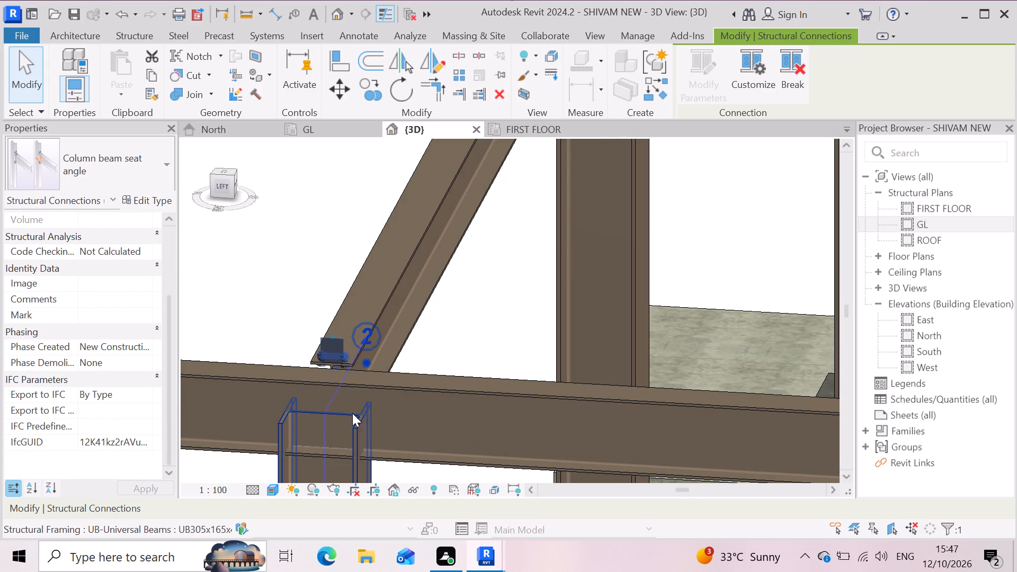
key("Escape")
Connect the crossing first-floor UB305x165x40 beam to the same column at grid 5-9 using the Column beam seat angle type.
scroll(409, 345, "down", 4)
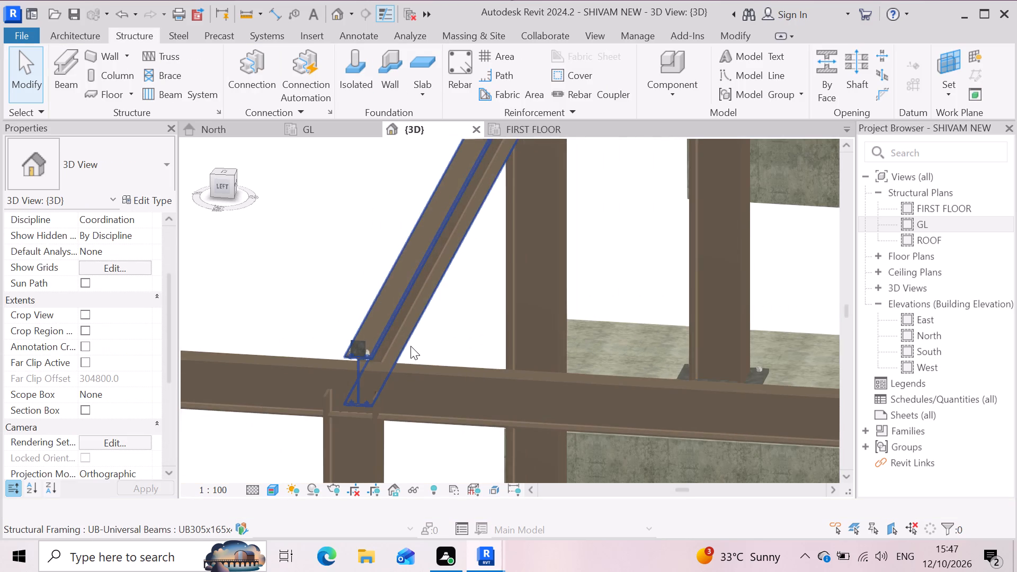
scroll(411, 346, "down", 2)
left_click(377, 445)
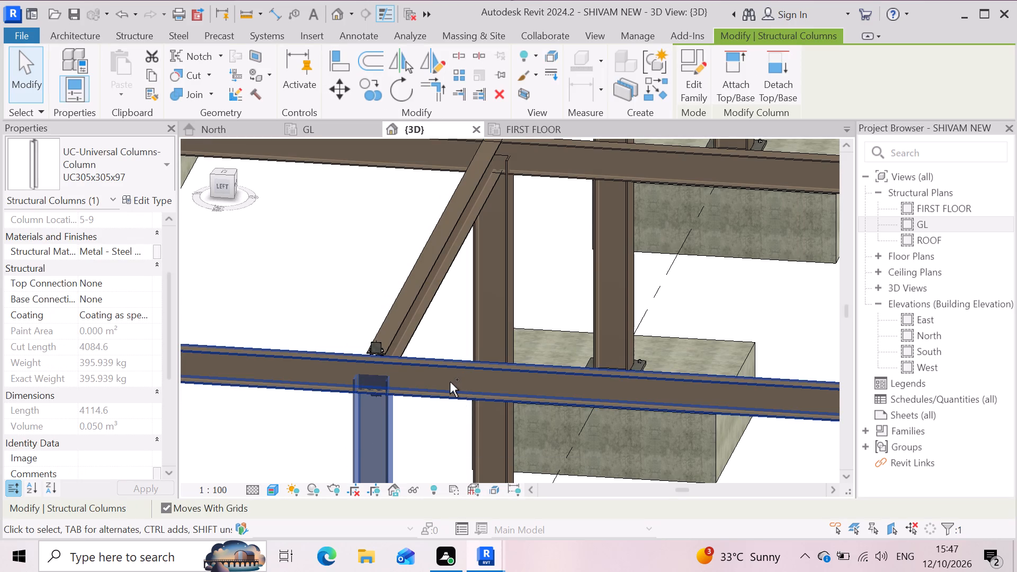
left_click(447, 382, "ctrl")
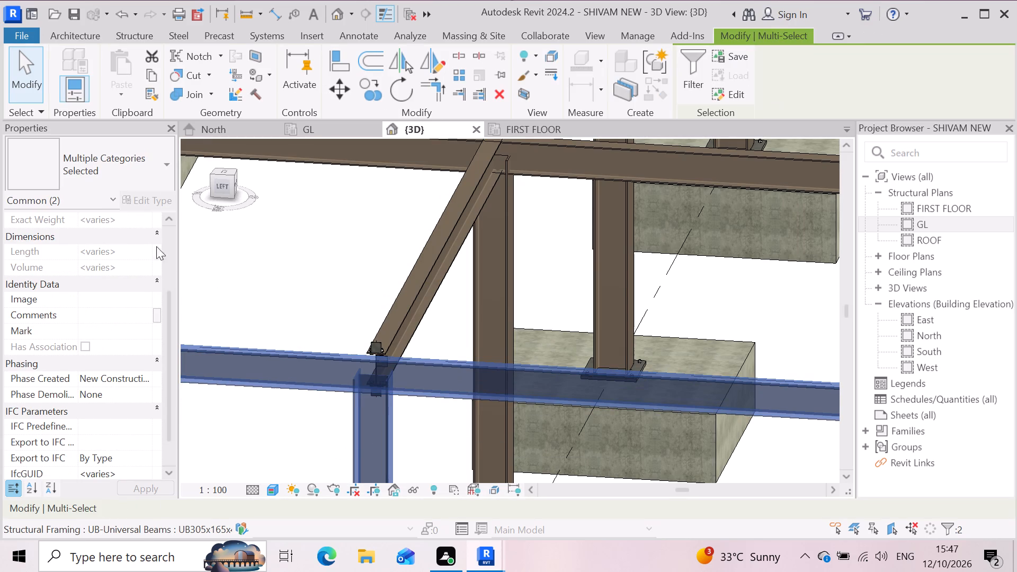
left_click(136, 34)
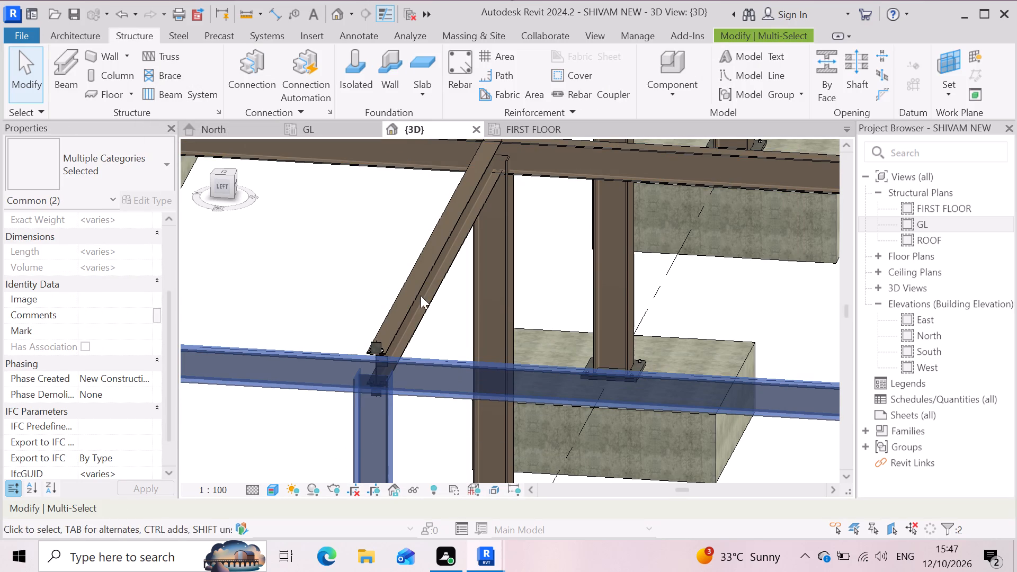
left_click(268, 93)
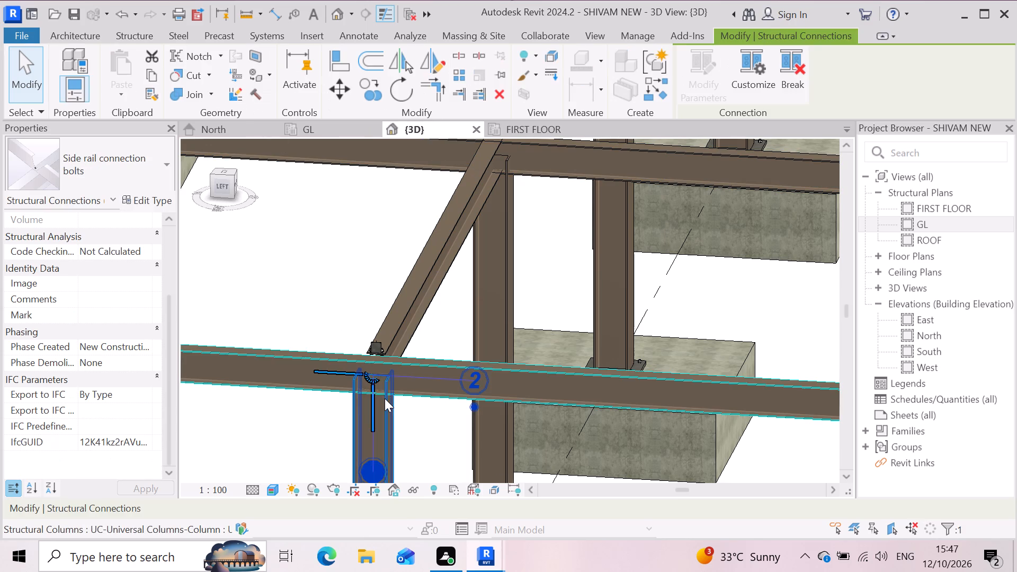
left_click(166, 157)
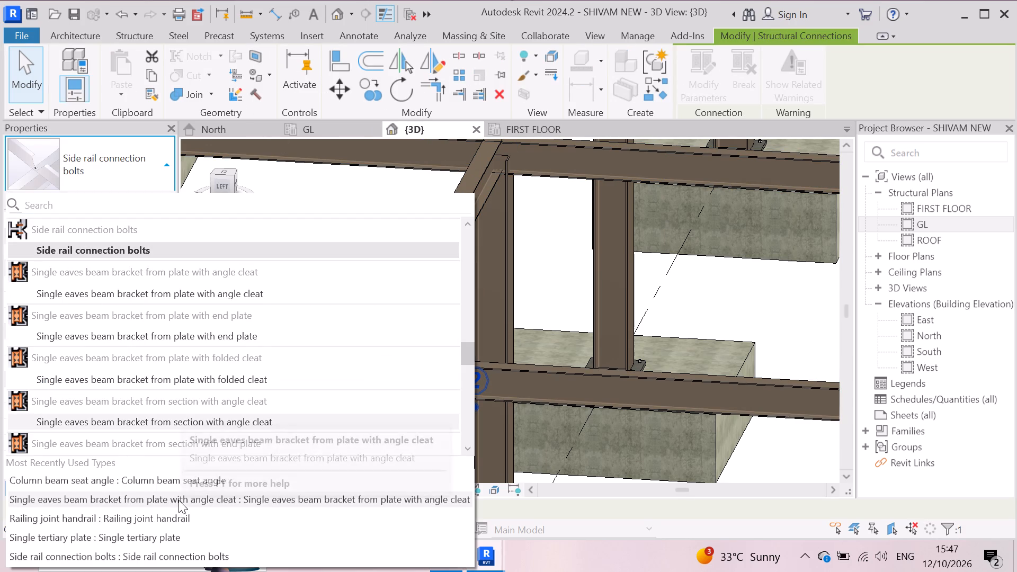
left_click(164, 476)
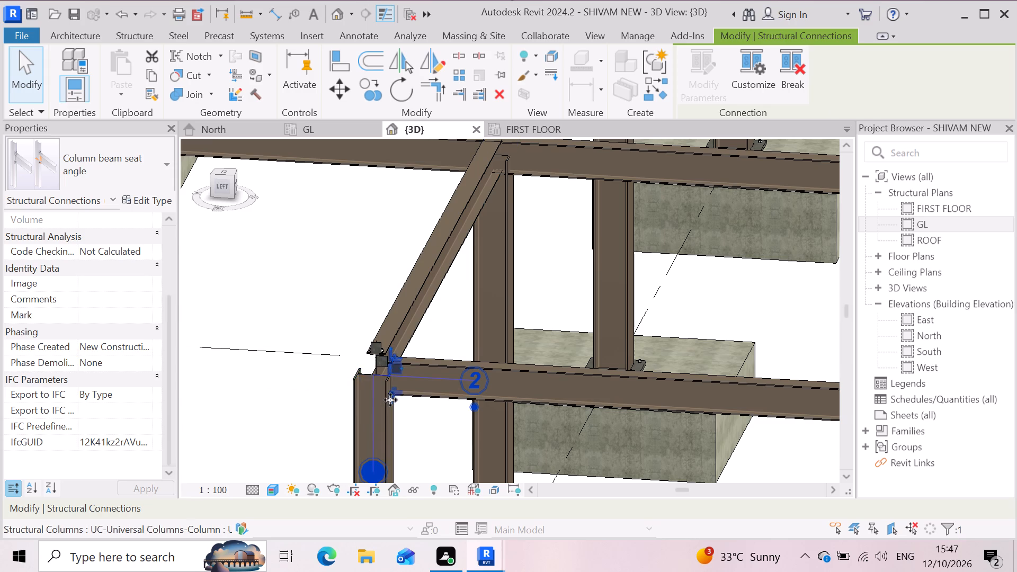
scroll(390, 400, "down", 11)
scroll(397, 421, "up", 3)
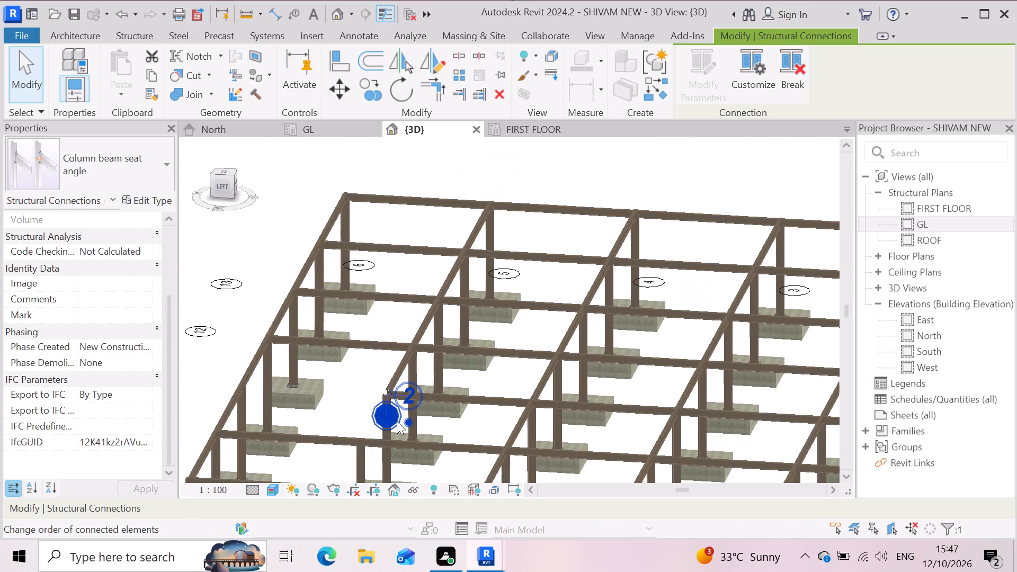
Inspect the crossing beam's Column beam seat angle connection at grid 5-9 up close and undo its type change.
scroll(395, 421, "up", 5)
scroll(355, 331, "up", 8)
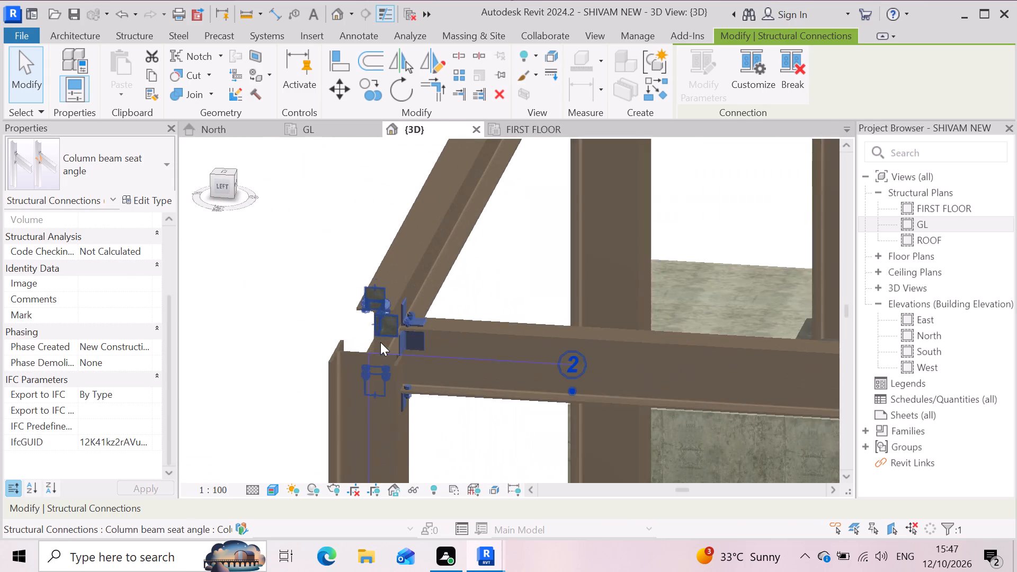
scroll(380, 342, "up", 3)
scroll(407, 382, "up", 4)
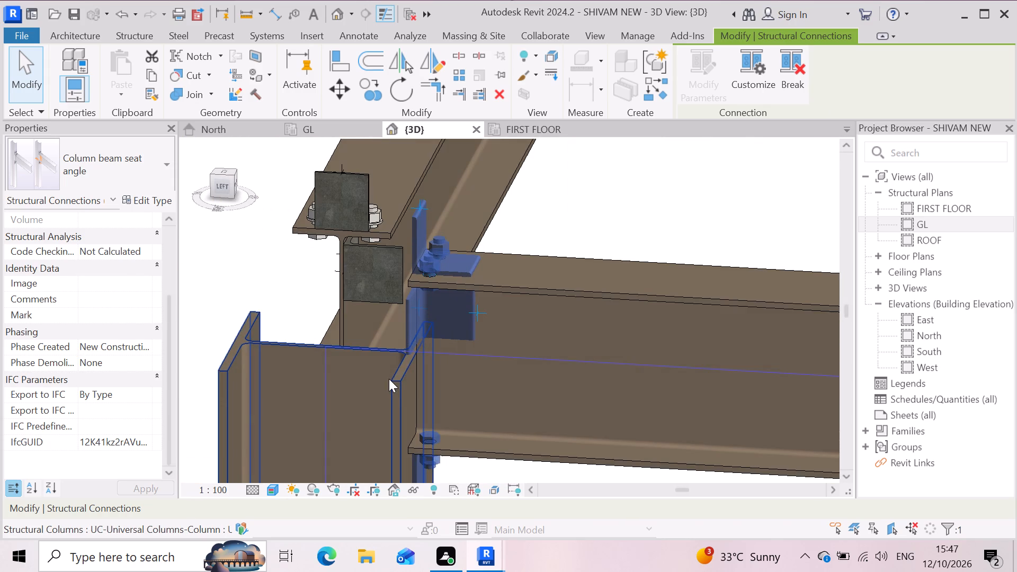
scroll(389, 379, "down", 2)
key("ctrl+z")
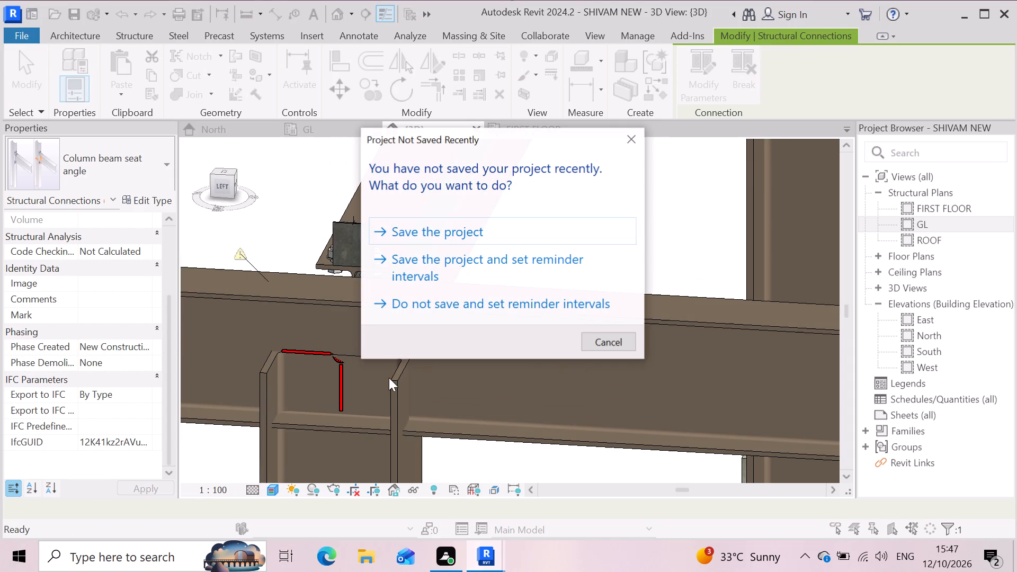
Save the project.
left_click(502, 233)
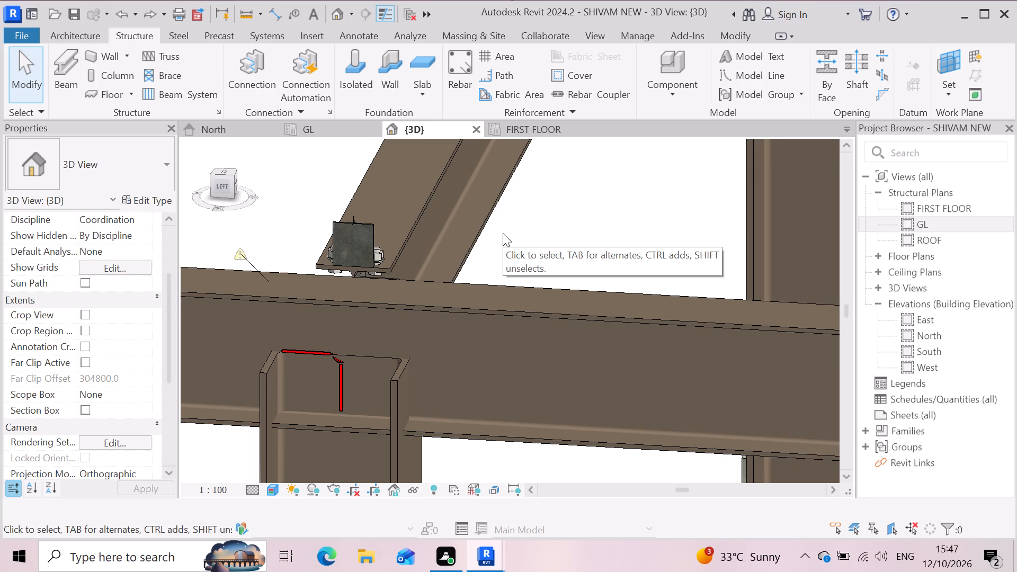
Delete both the Column beam seat angle and the Side rail connection bolts connections at the grid 5-9 column.
left_click(334, 244)
key("Delete")
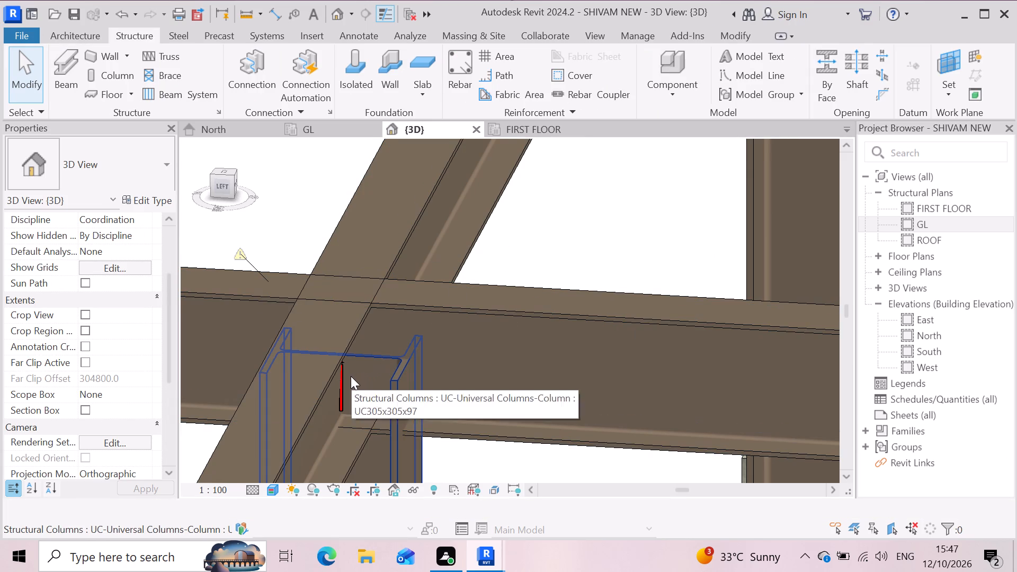
left_click(345, 381)
key("Delete")
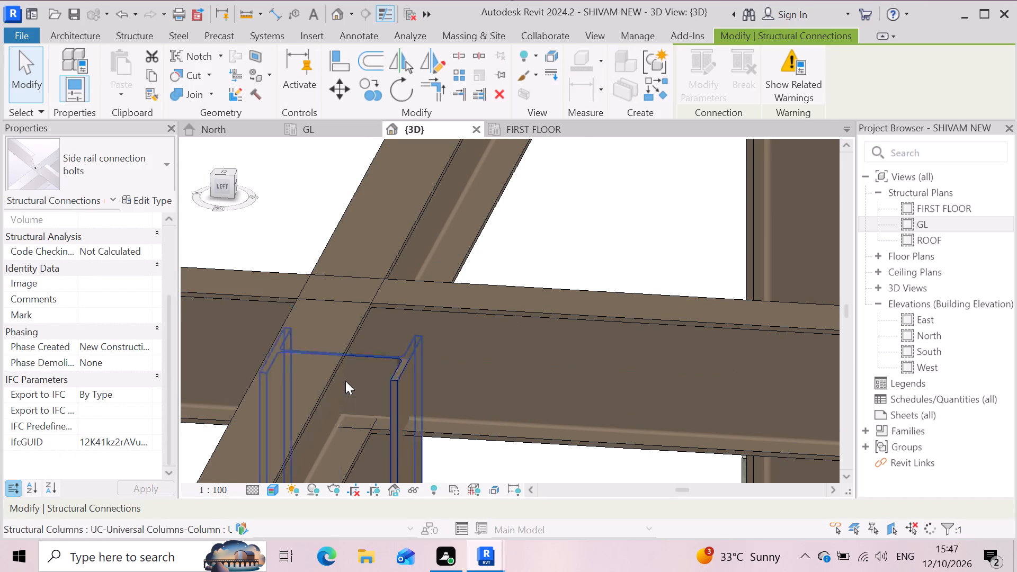
Examine the existing Railing joint handrail connection at the corner column of the first-floor frame.
scroll(409, 312, "down", 4)
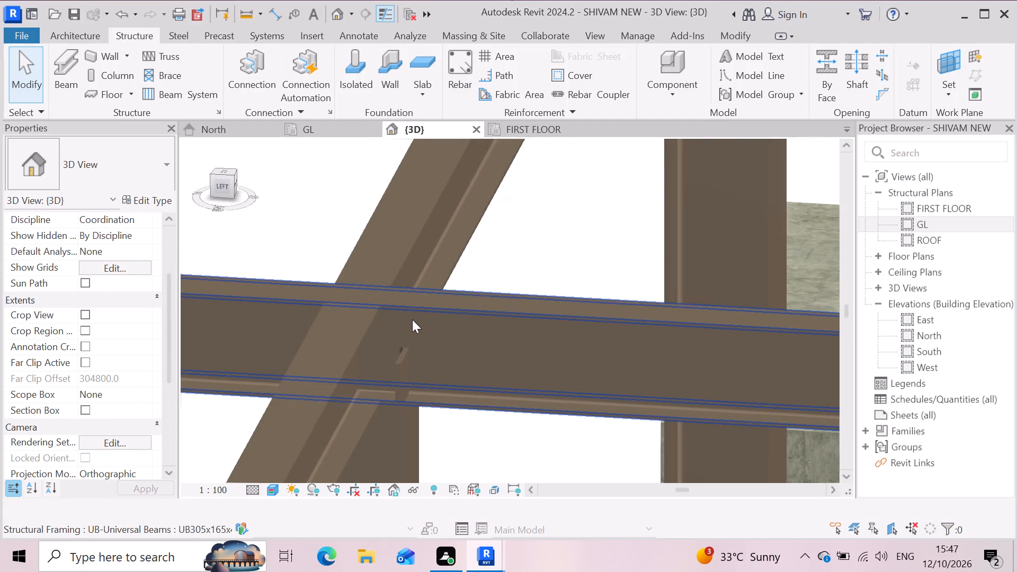
scroll(412, 319, "down", 10)
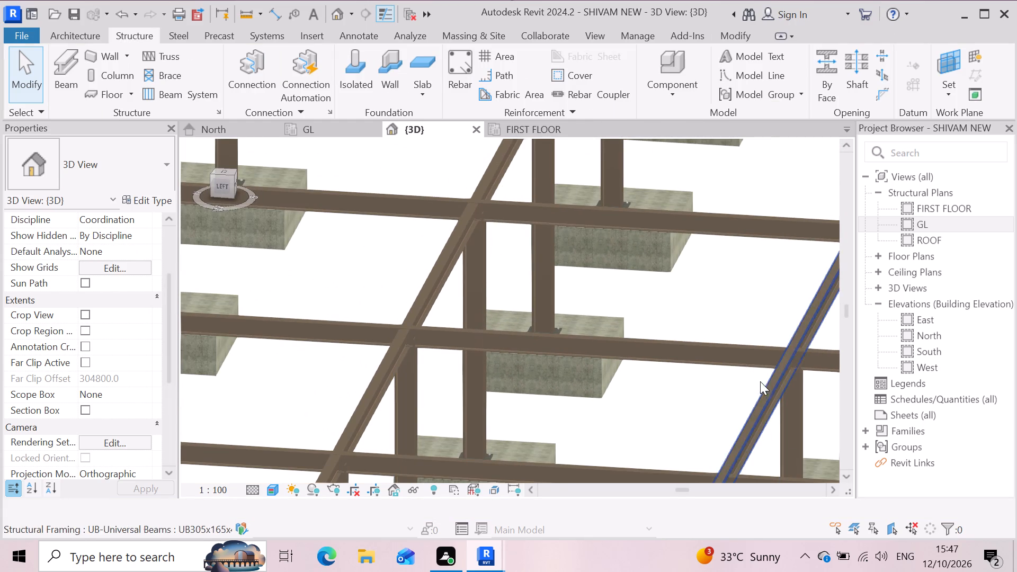
scroll(715, 411, "down", 3)
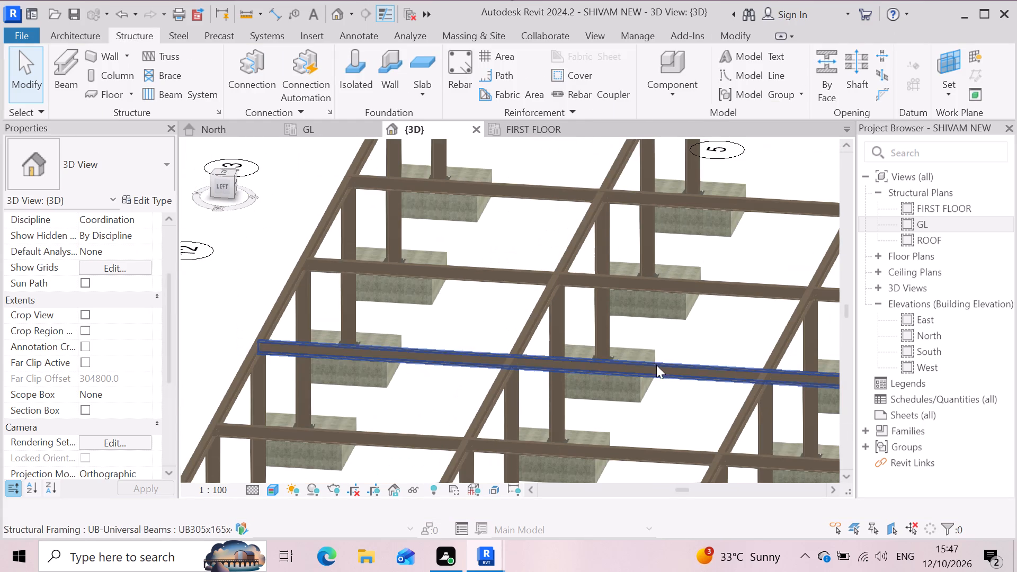
scroll(653, 362, "down", 4)
scroll(602, 347, "down", 3)
scroll(524, 289, "down", 2)
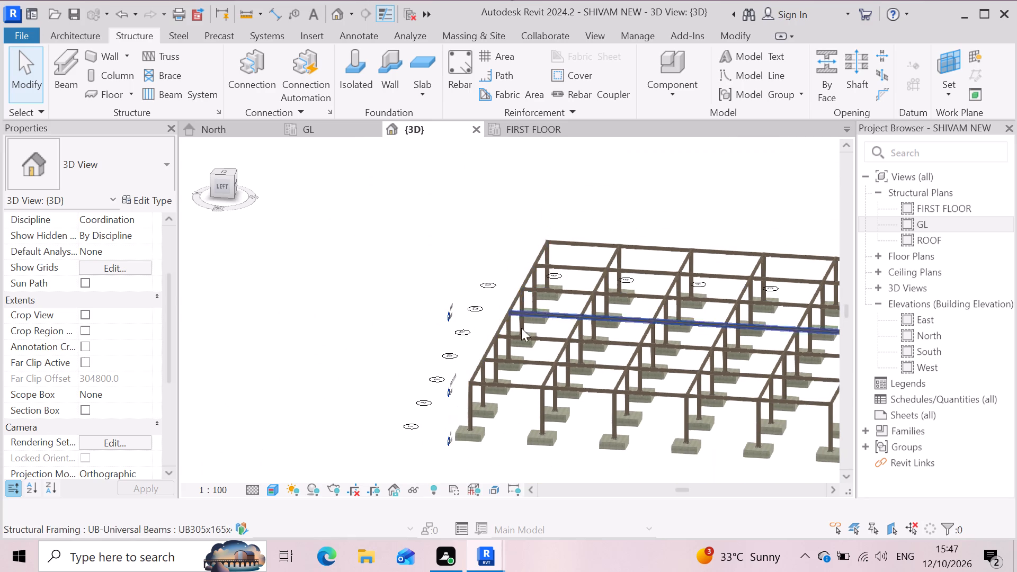
scroll(478, 393, "up", 15)
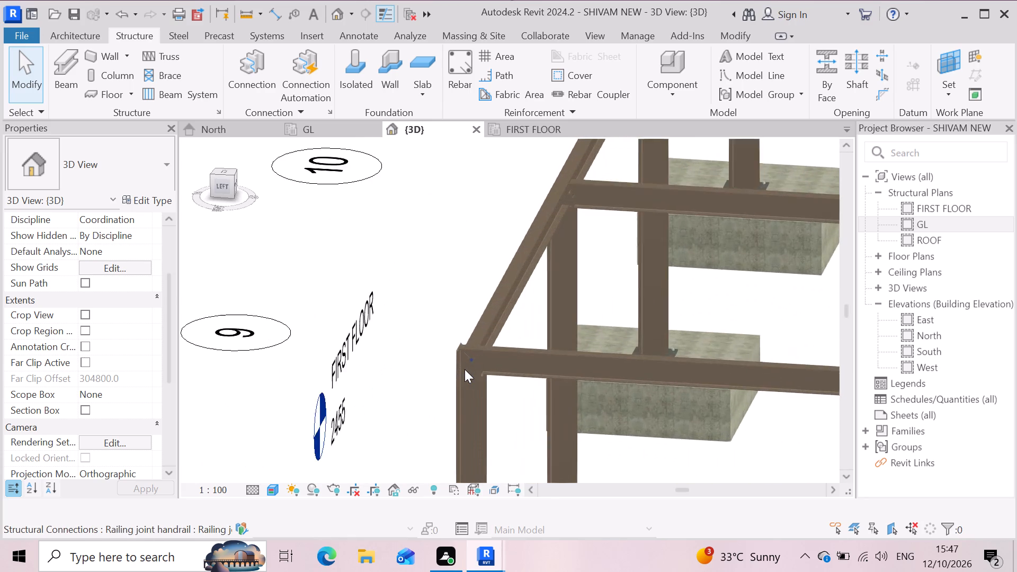
scroll(465, 369, "up", 10)
scroll(416, 343, "down", 6)
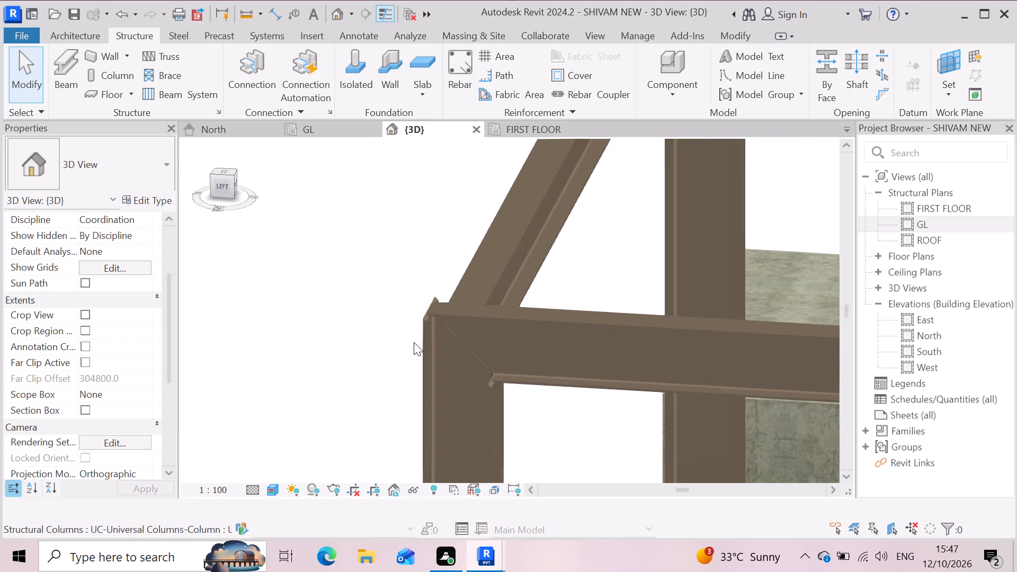
Connect the UC305x305x97 column at grid 5-7 to the UB305x165x40 beam along grid 5 using the Railing joint handrail type.
scroll(414, 342, "down", 15)
scroll(528, 395, "up", 7)
left_click(556, 383)
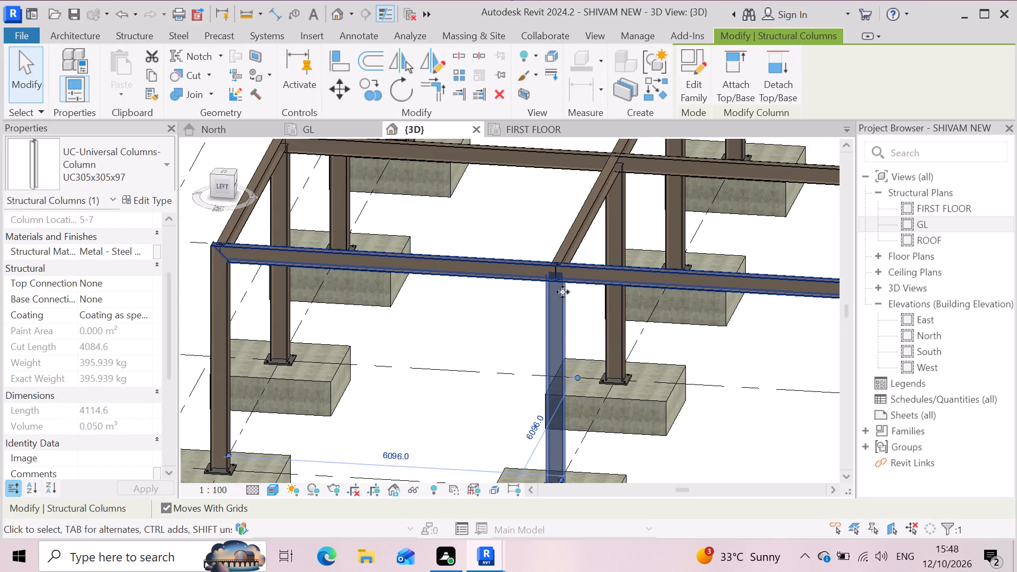
left_click(569, 237, "ctrl")
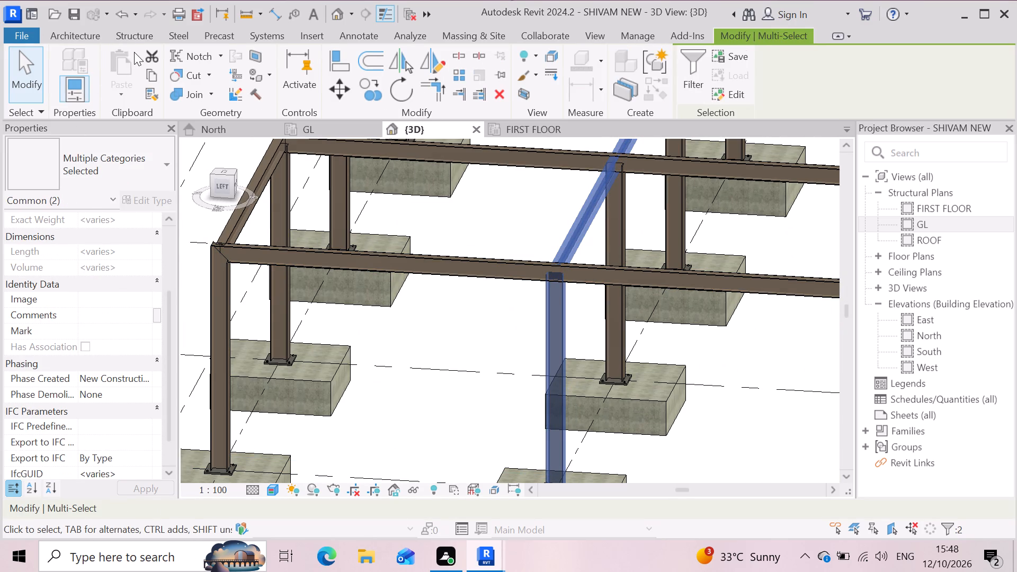
left_click(137, 33)
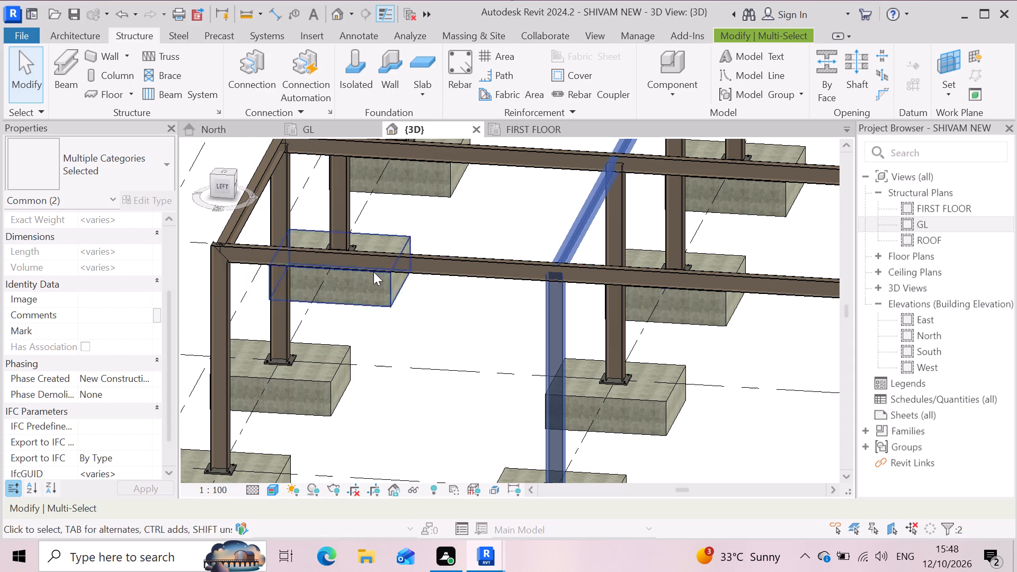
left_click(248, 67)
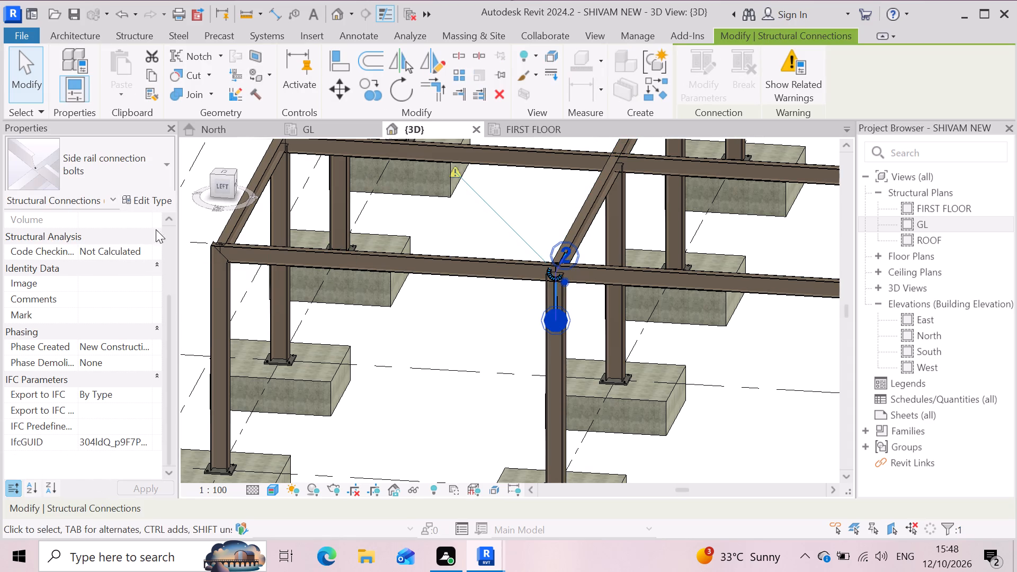
left_click(160, 166)
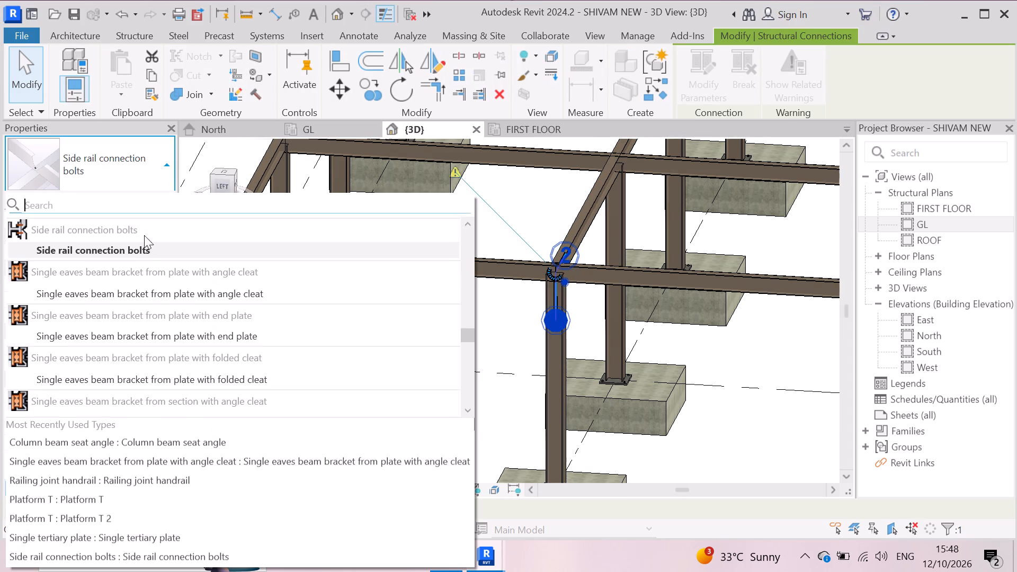
left_click(112, 484)
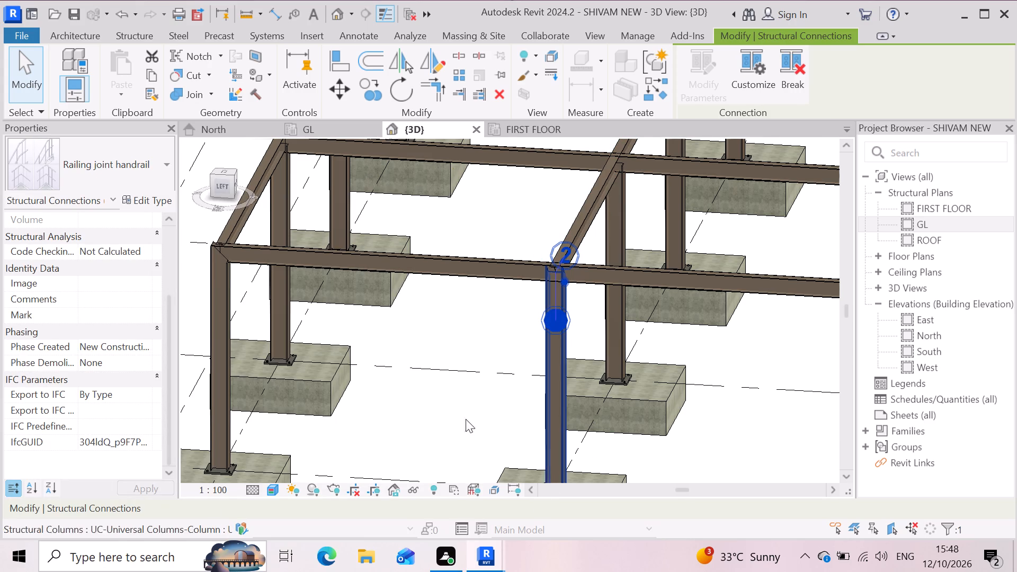
Examine the Railing joint handrail connection where the grid 5 beam meets the column at grid 5-7.
scroll(346, 408, "down", 3)
scroll(537, 302, "up", 6)
scroll(398, 342, "up", 3)
scroll(423, 287, "up", 2)
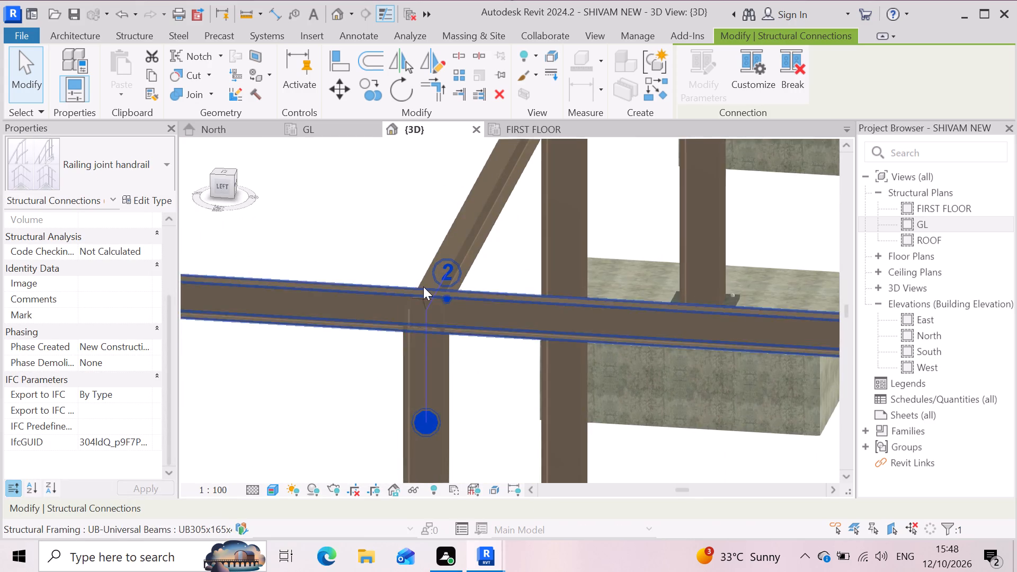
scroll(423, 287, "up", 1)
scroll(374, 367, "down", 2)
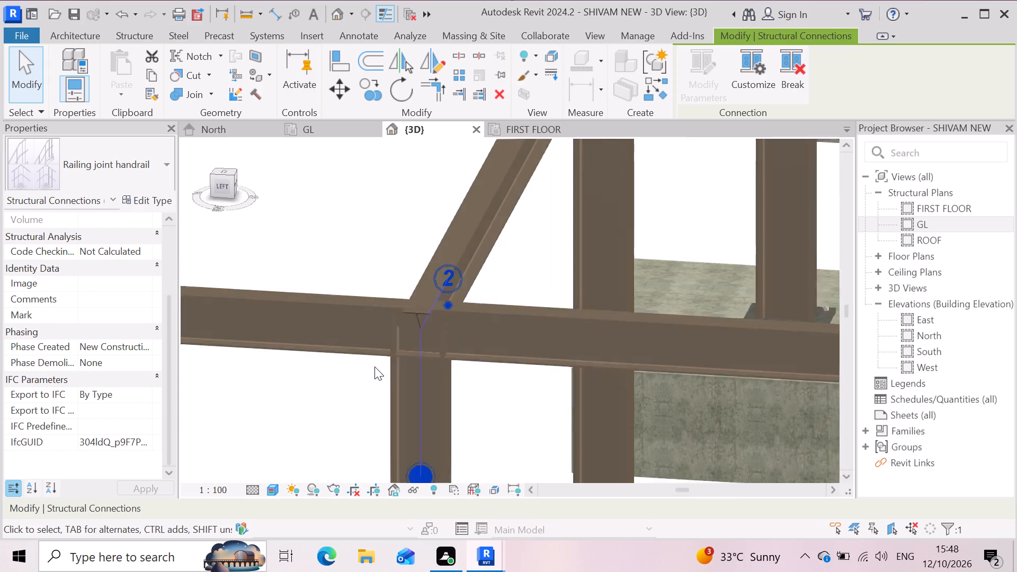
scroll(374, 367, "down", 14)
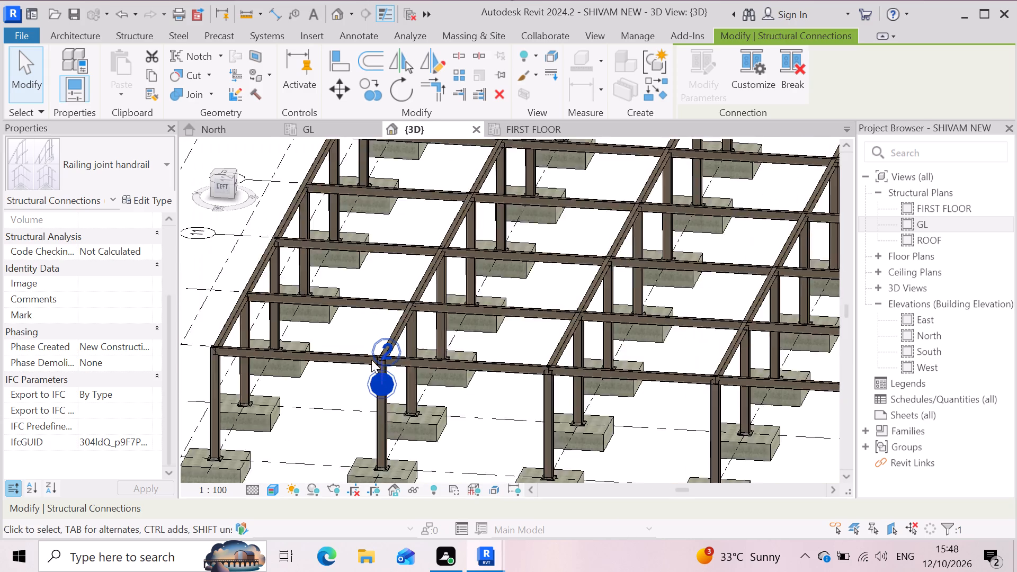
Connect the UC305x305x97 column at grid 4-7 to the UB305x165x40 beam along grid 4 using the Railing joint handrail type.
scroll(527, 410, "up", 6)
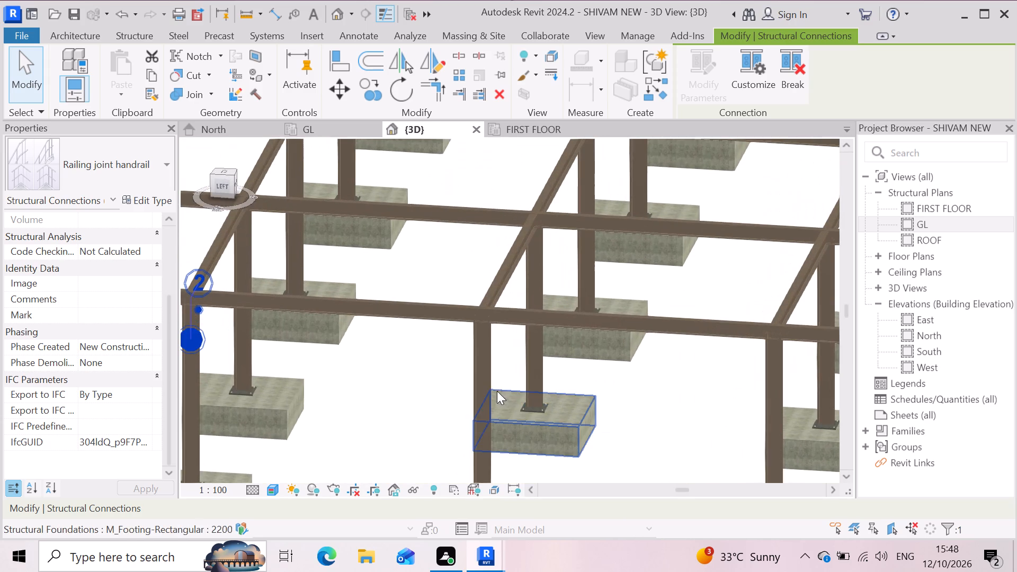
left_click(486, 389)
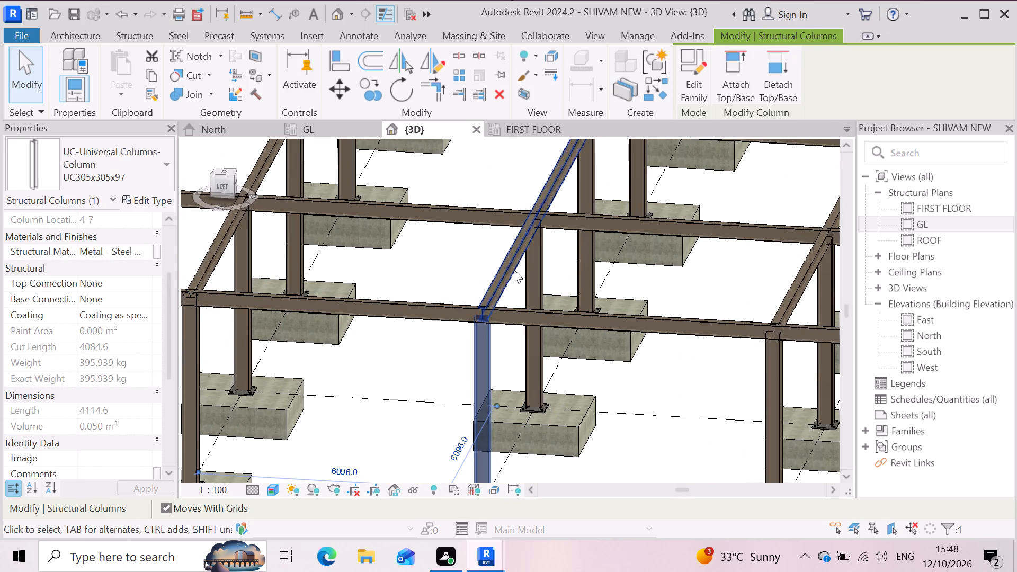
left_click(508, 263, "ctrl")
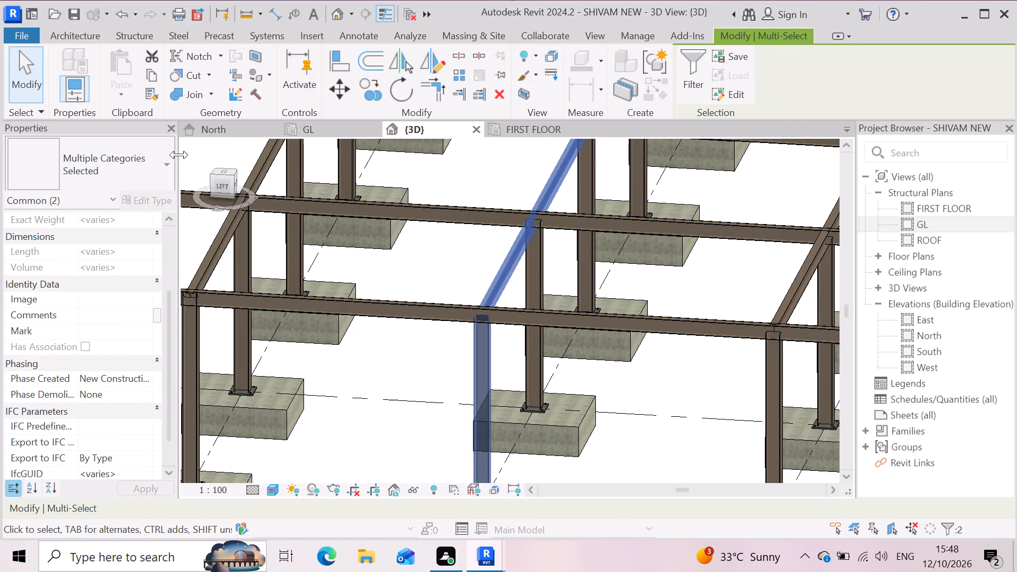
left_click(144, 37)
left_click(253, 90)
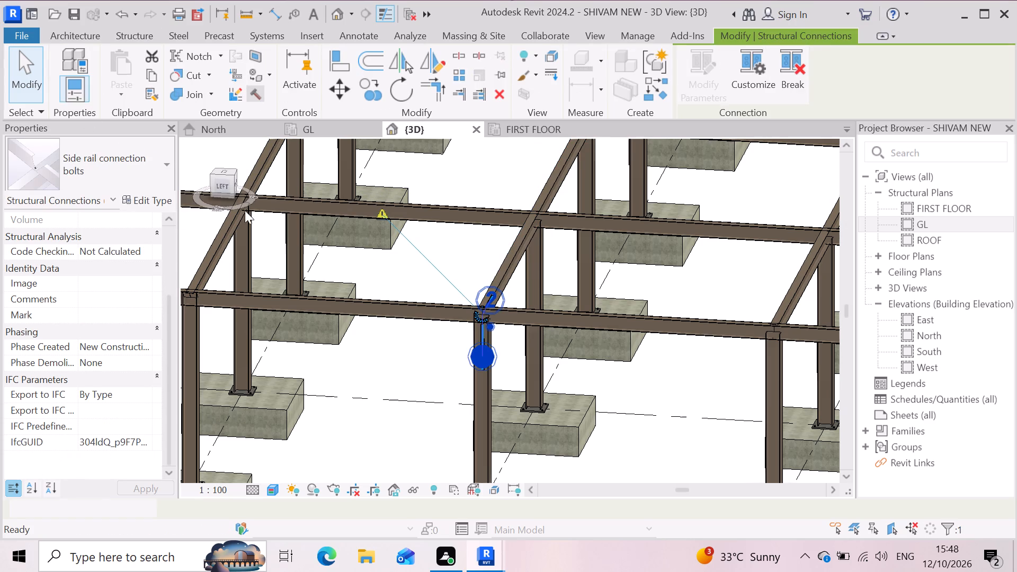
left_click(169, 167)
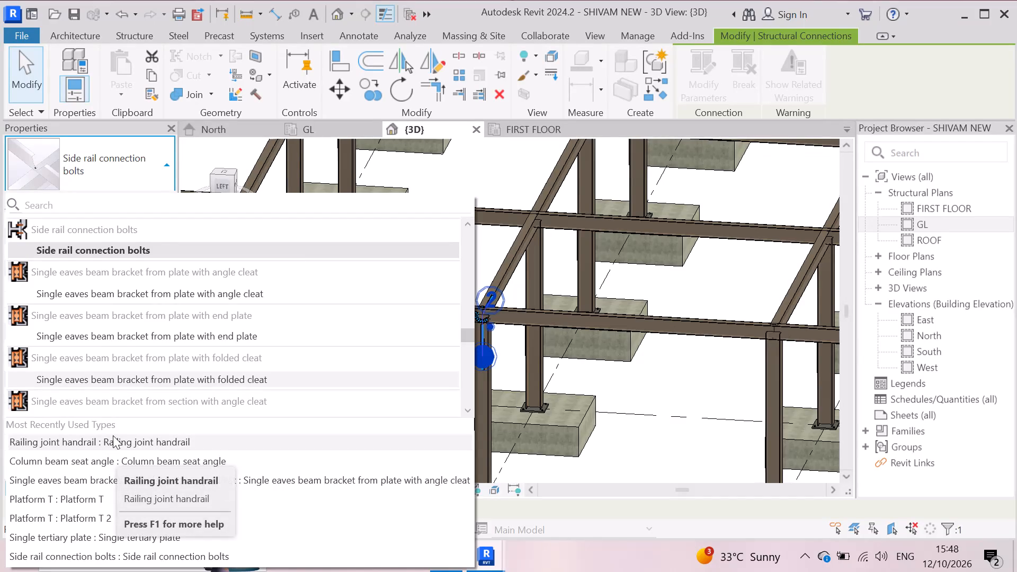
left_click(113, 435)
Connect the UC305x305x97 column at grid 3-7 to the UB305x165x40 beam along grid 3 using the Railing joint handrail type.
scroll(287, 417, "down", 4)
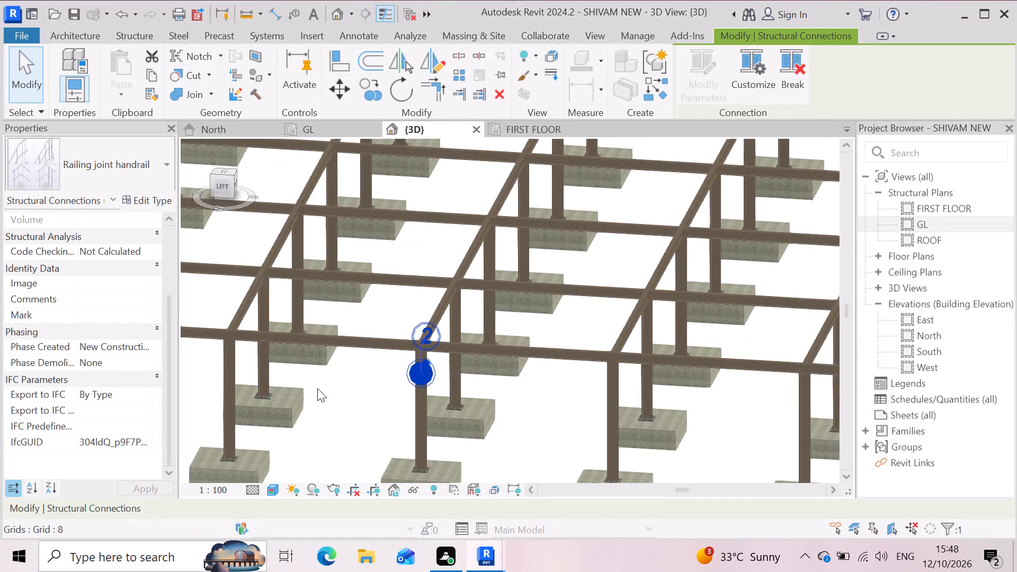
scroll(317, 388, "down", 5)
scroll(453, 357, "up", 3)
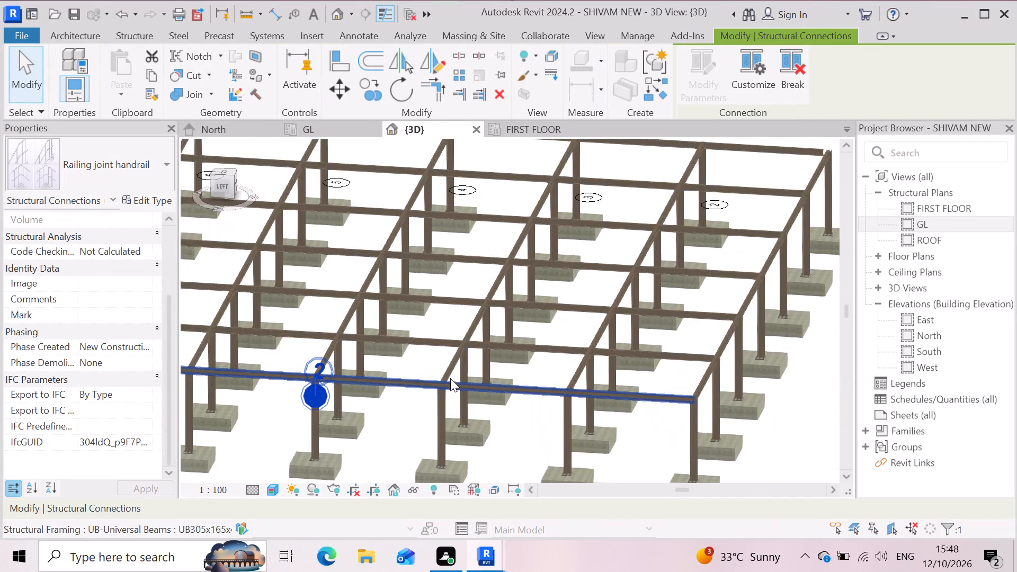
scroll(450, 379, "up", 5)
left_click(435, 434)
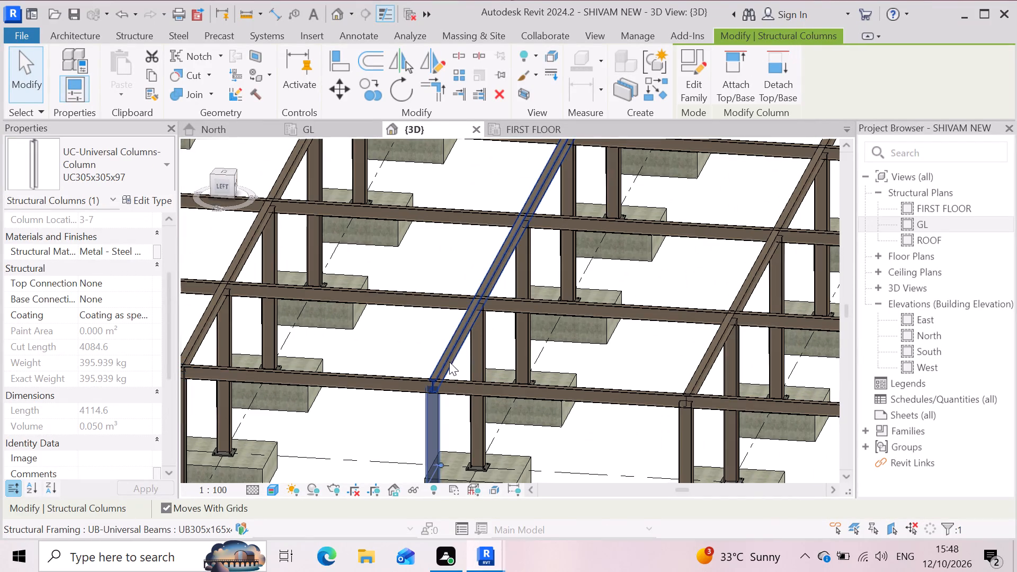
left_click(451, 358)
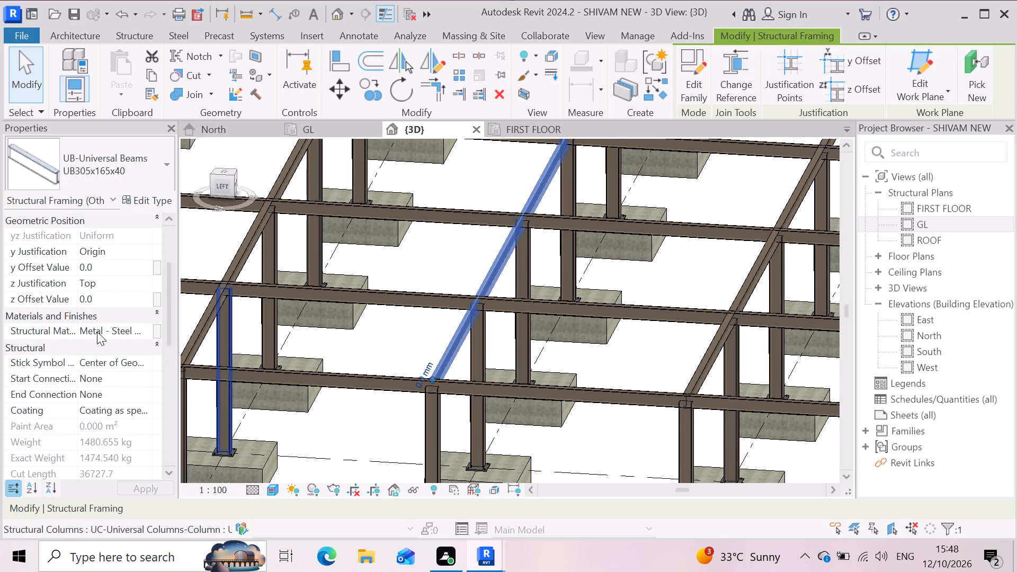
left_click(427, 440, "ctrl")
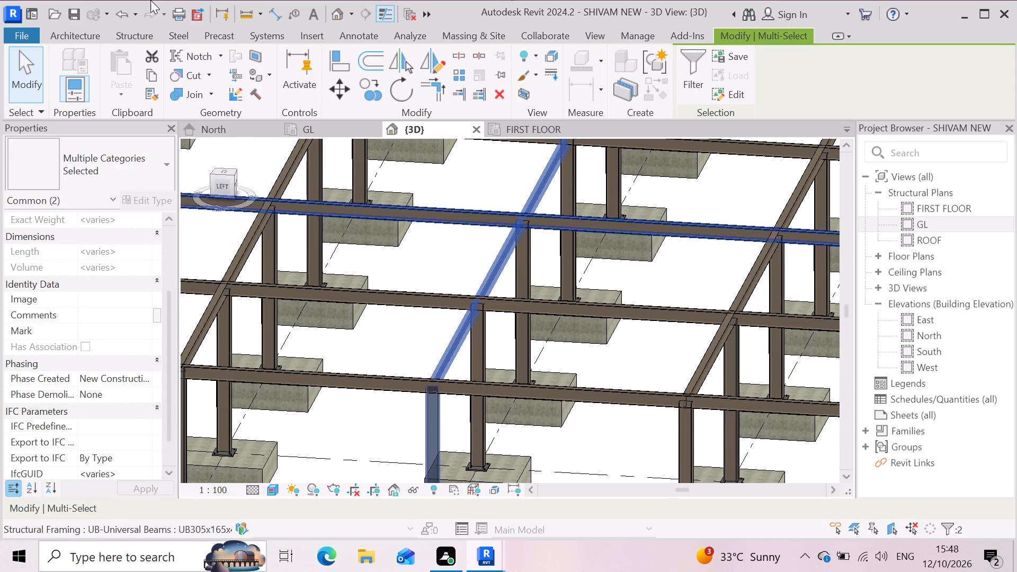
left_click(127, 39)
left_click(263, 62)
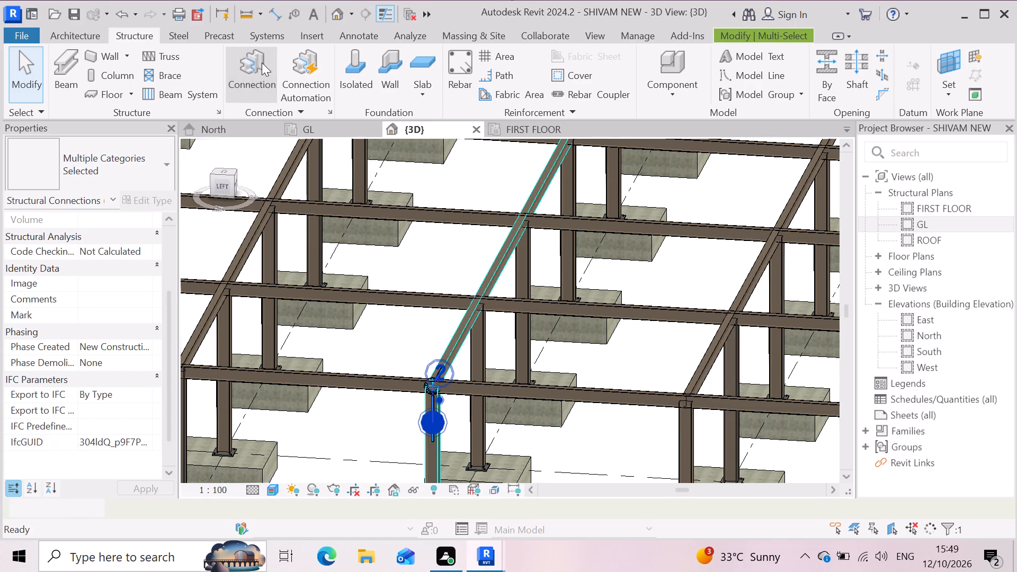
left_click(169, 160)
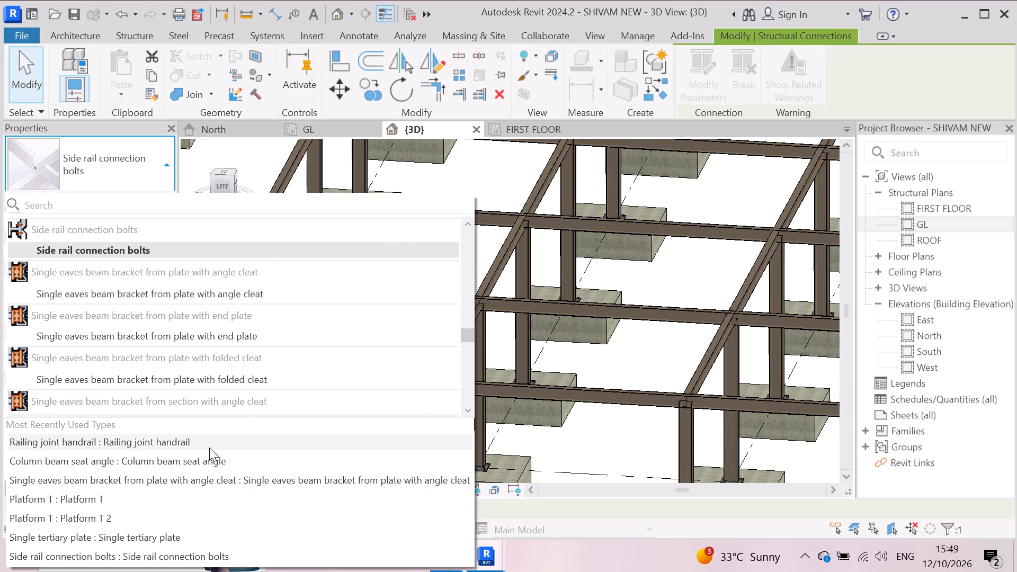
left_click(209, 448)
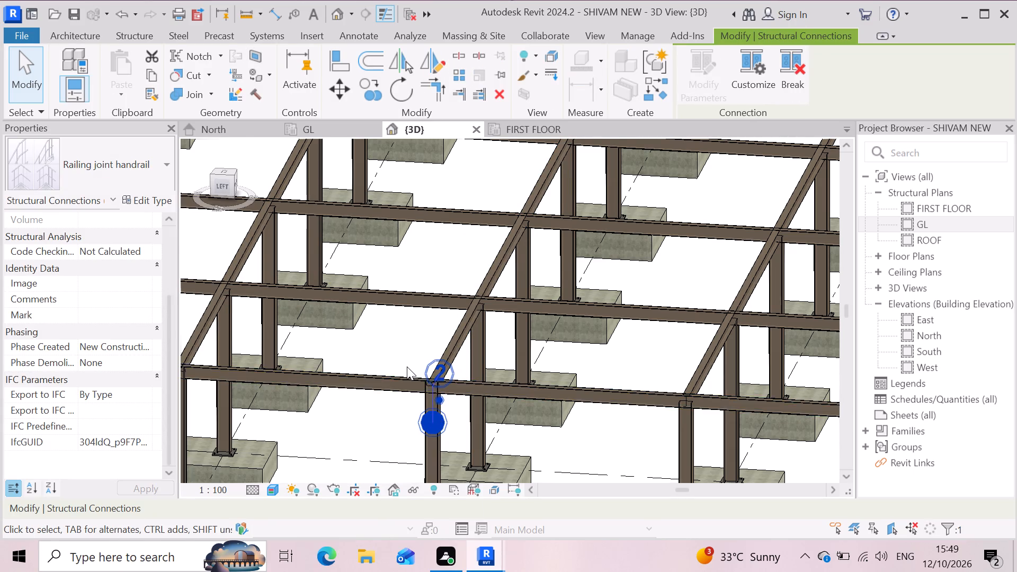
Connect the UC305x305x97 column at grid 2-7 to the UB305x165x40 beam along grid 2 using the Railing joint handrail type.
scroll(407, 367, "down", 6)
scroll(547, 399, "up", 6)
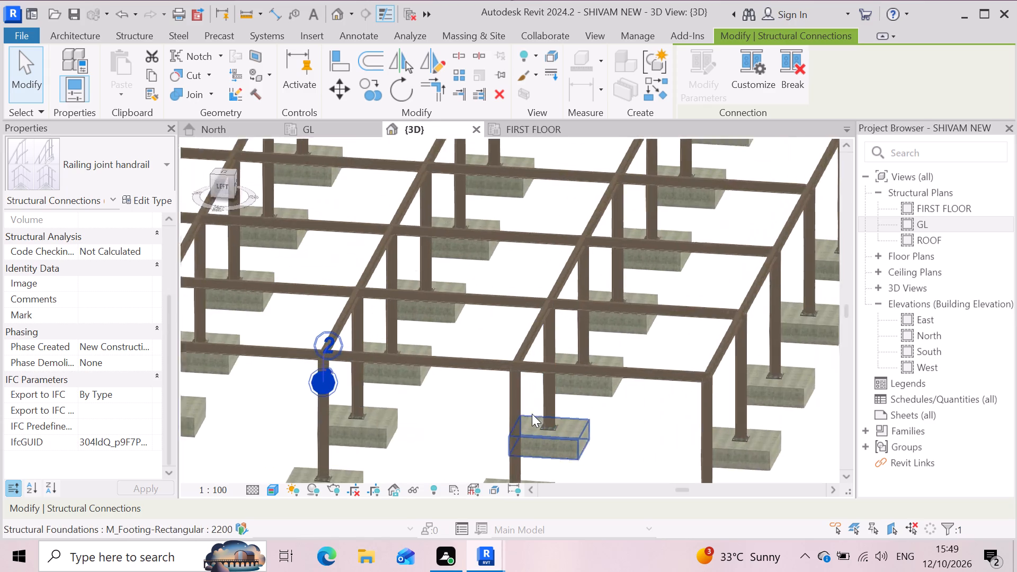
left_click(515, 420)
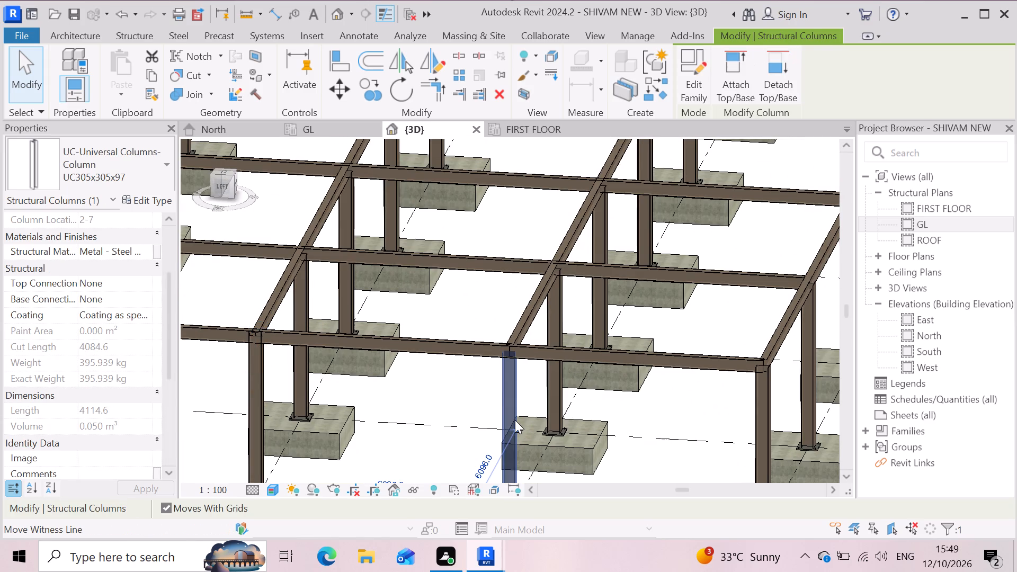
left_click(519, 323, "ctrl")
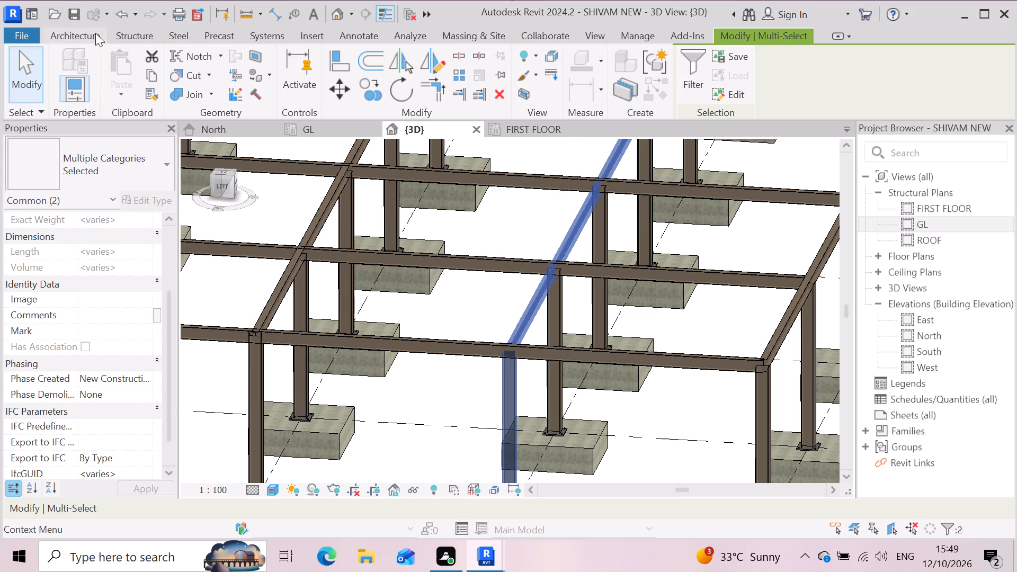
left_click(135, 35)
left_click(241, 58)
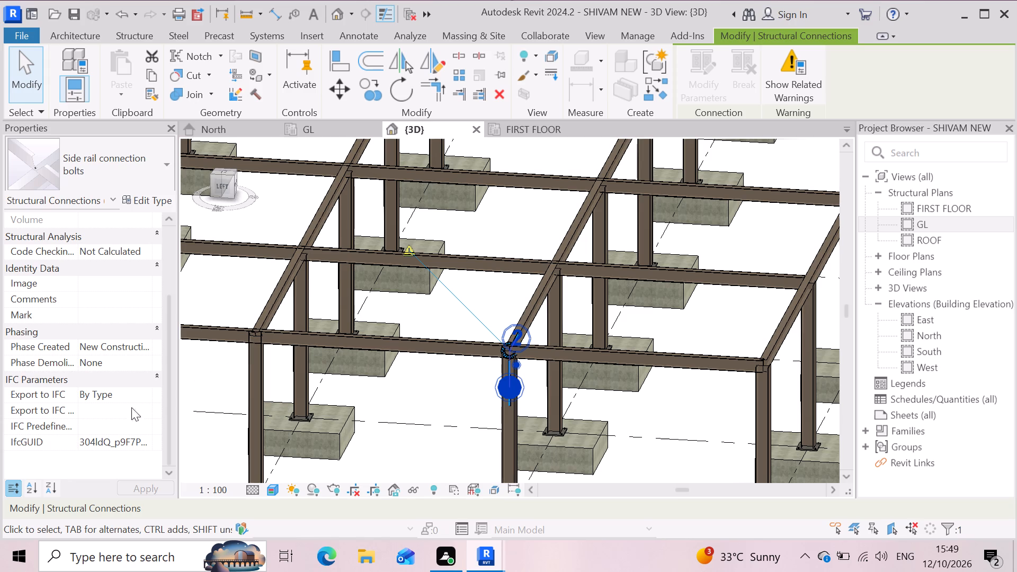
left_click(167, 164)
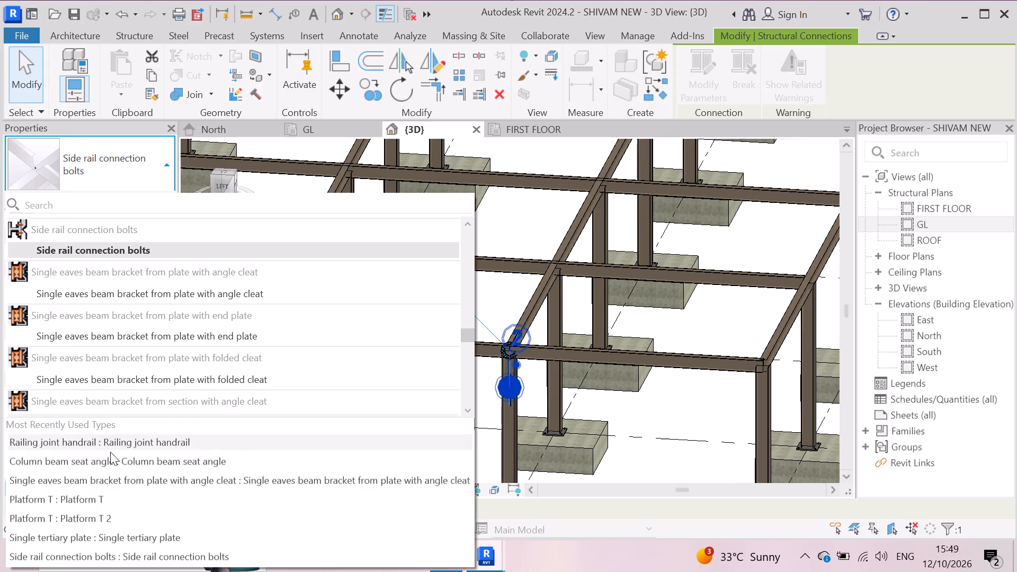
left_click(156, 448)
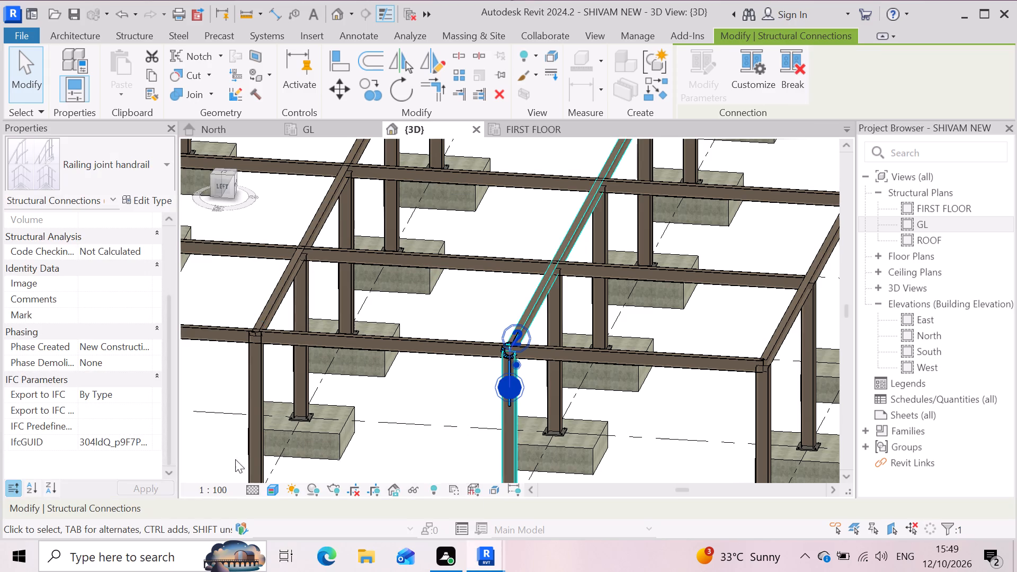
Add an End plate structural connection to the grid 7 end of the UB305x165x40 beam along grid 1.
scroll(417, 429, "down", 3)
scroll(658, 449, "up", 3)
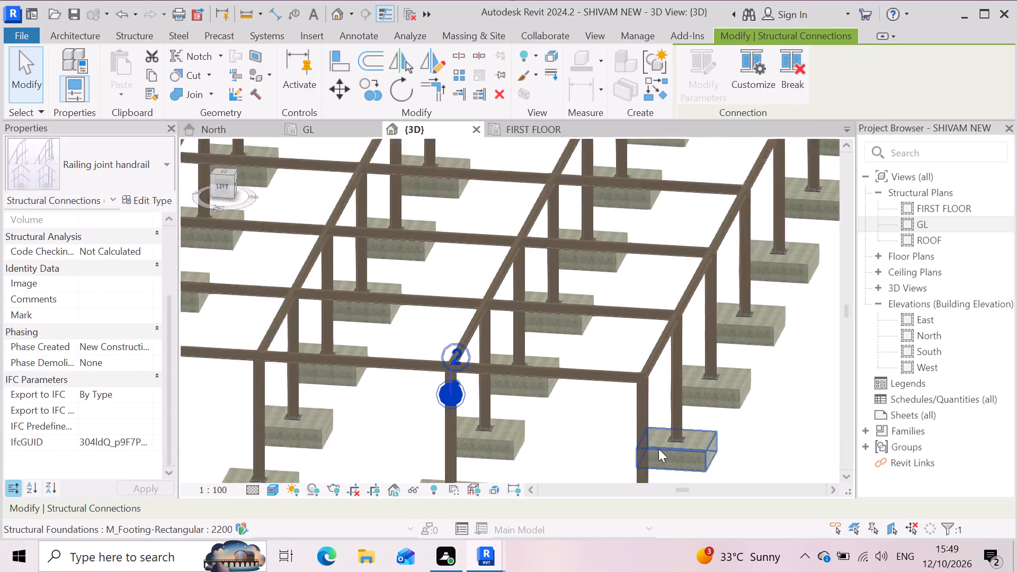
scroll(672, 381, "up", 4)
scroll(617, 335, "up", 3)
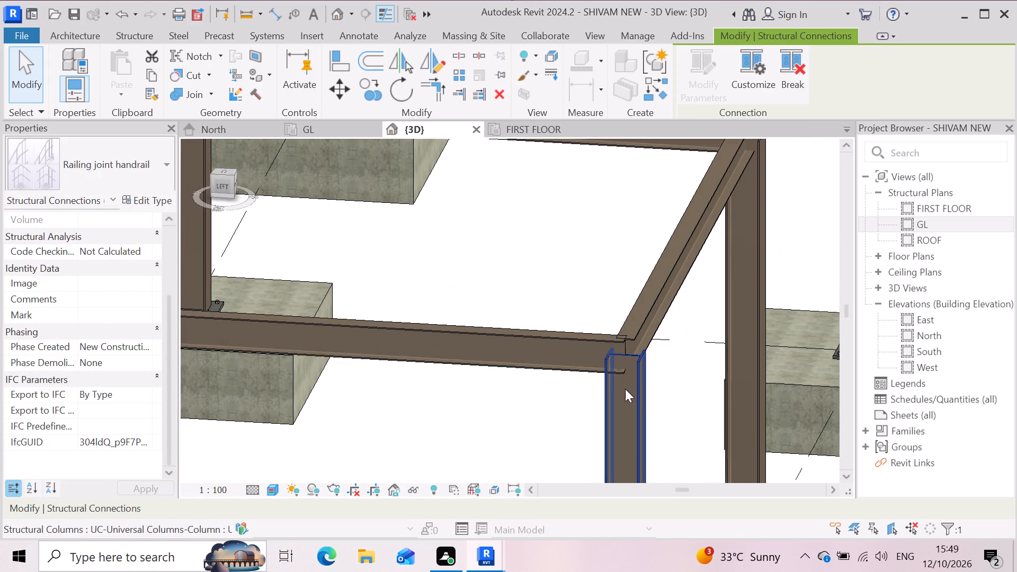
left_click(627, 405)
left_click(657, 311)
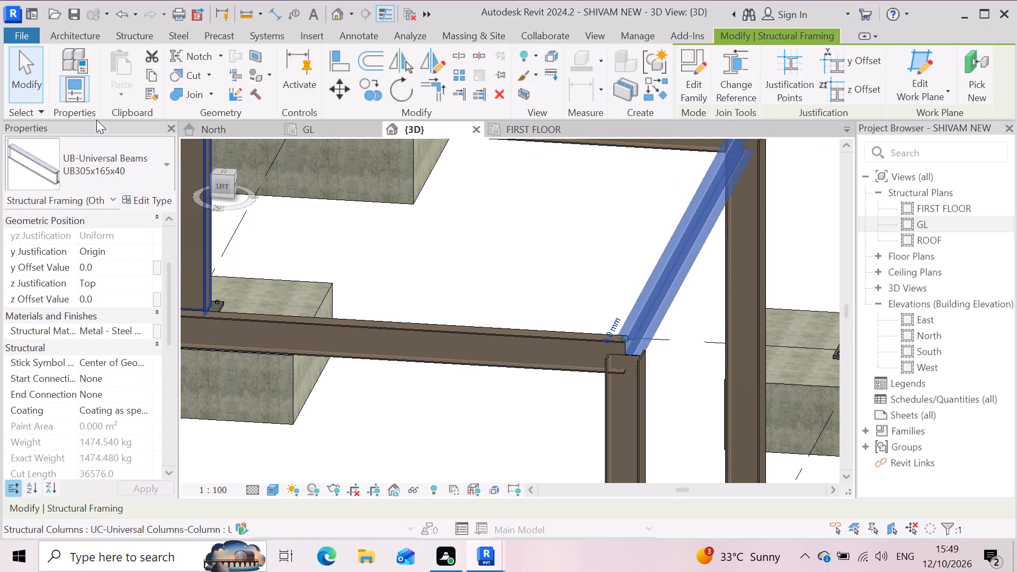
left_click(139, 33)
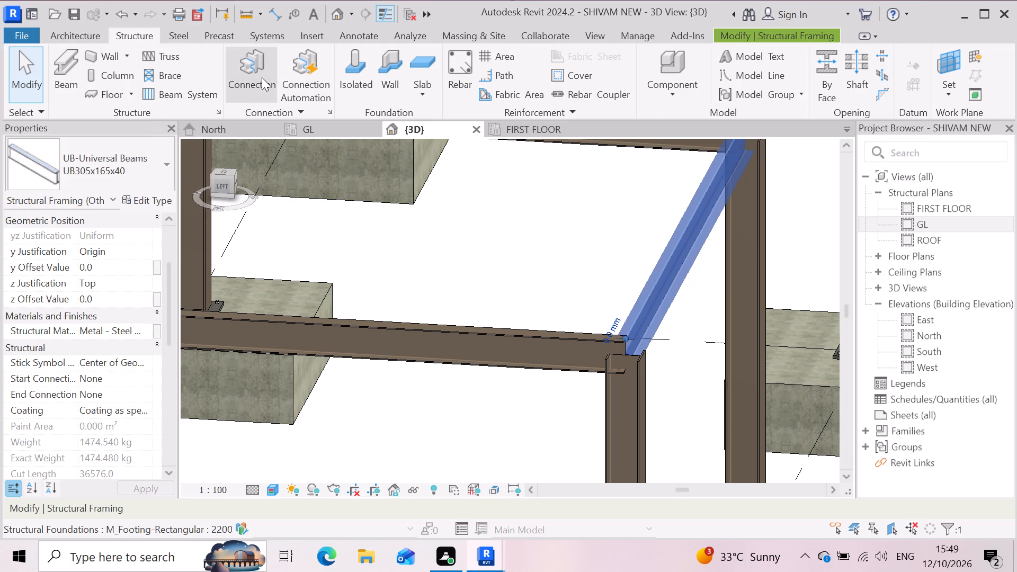
left_click(262, 77)
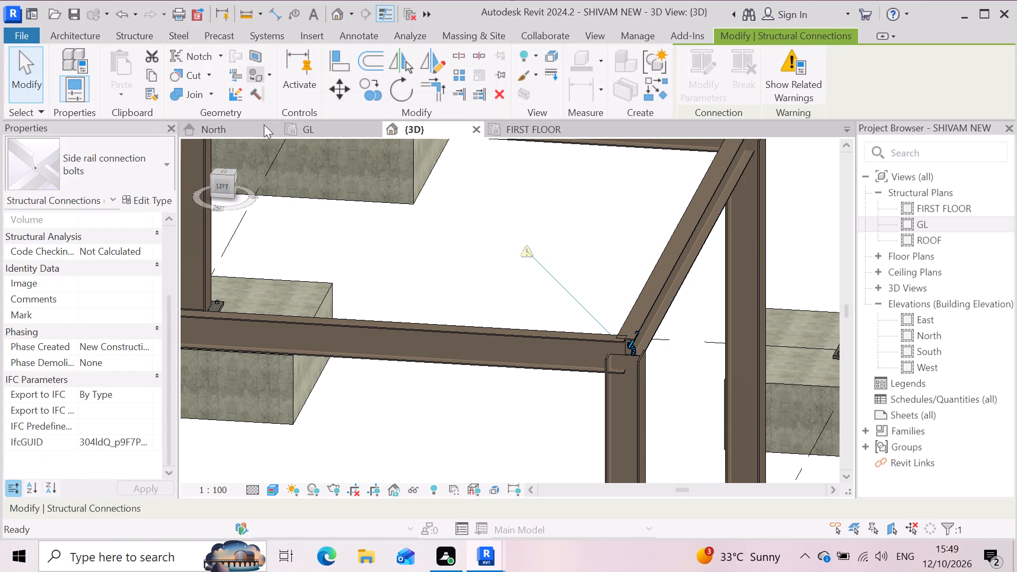
left_click(170, 167)
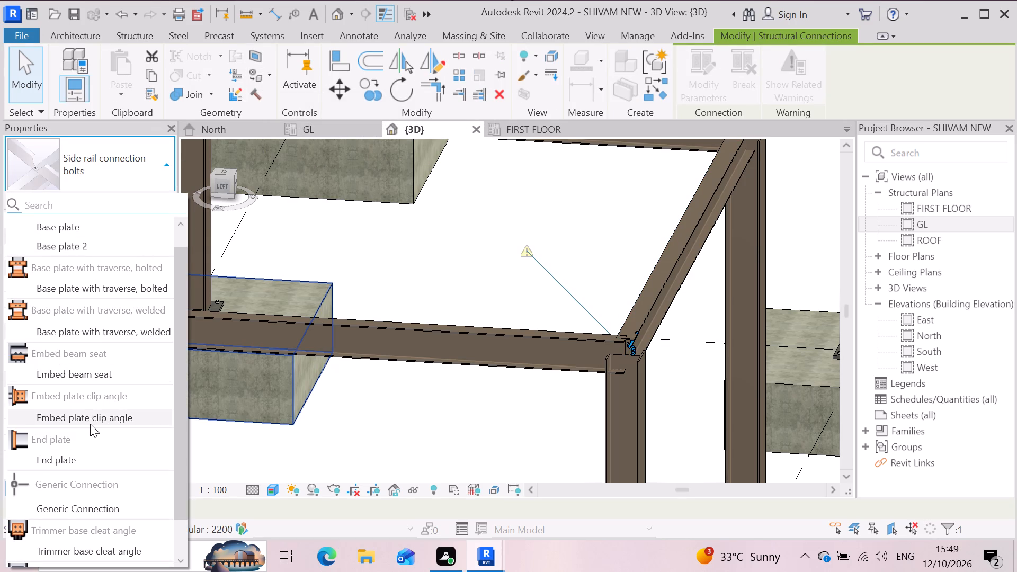
scroll(75, 408, "down", 3)
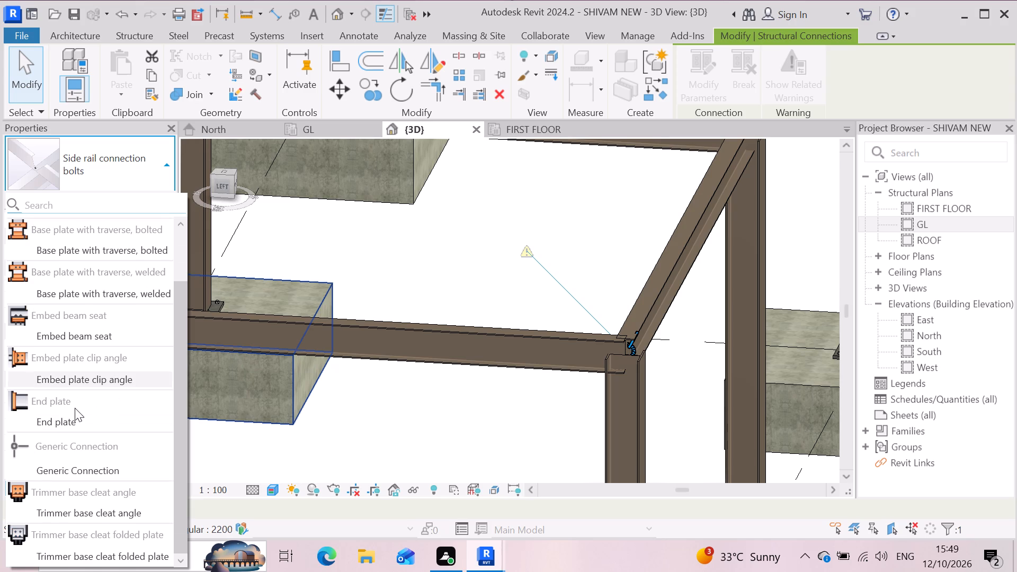
scroll(75, 408, "down", 3)
scroll(75, 408, "up", 7)
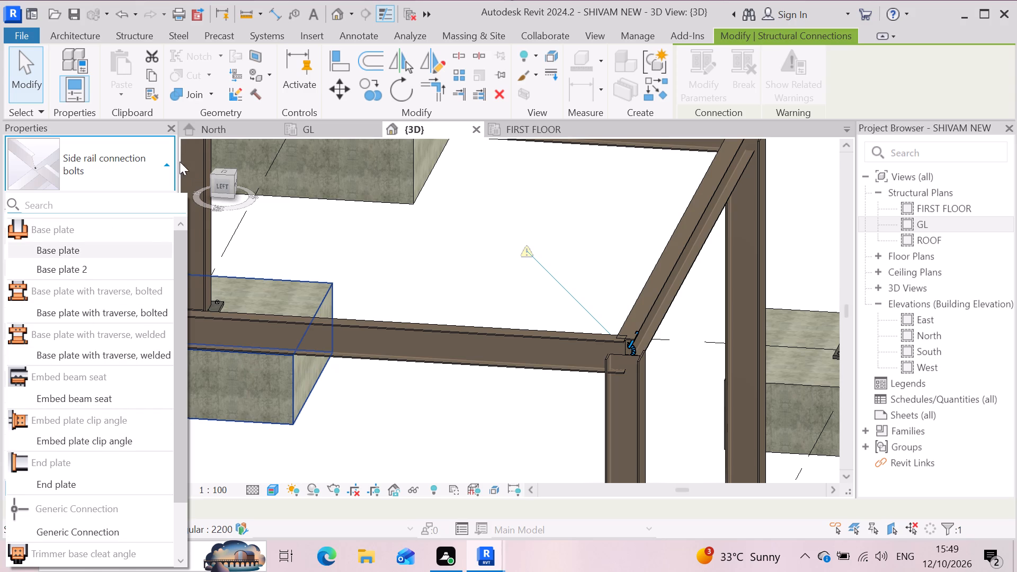
left_click(166, 164)
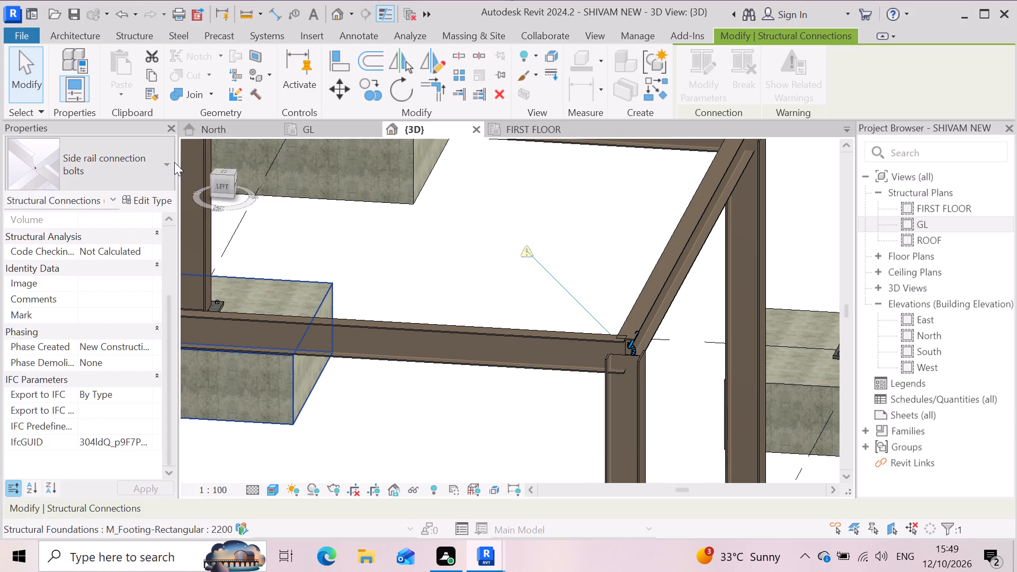
left_click(174, 162)
scroll(90, 468, "down", 3)
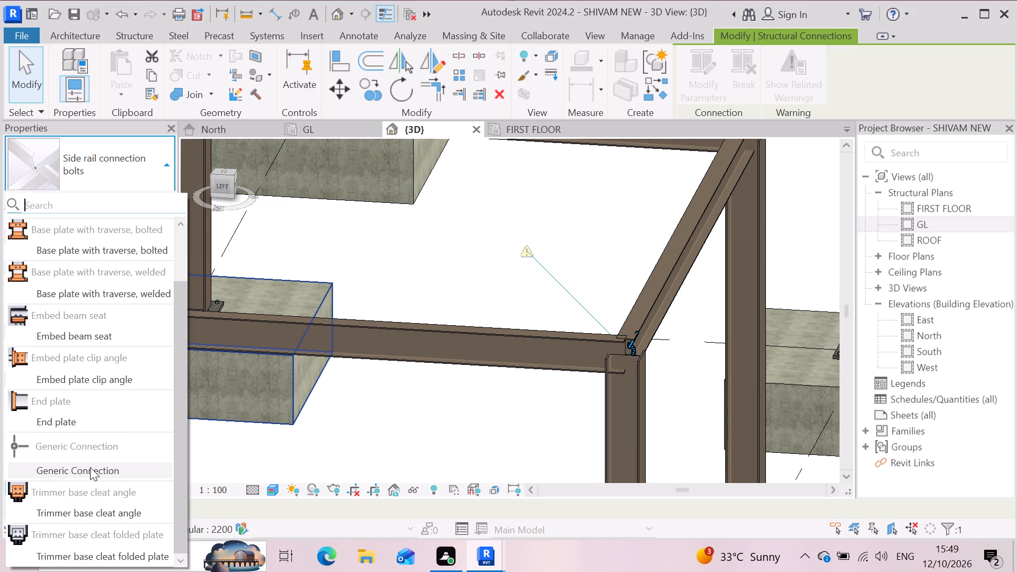
left_click(66, 427)
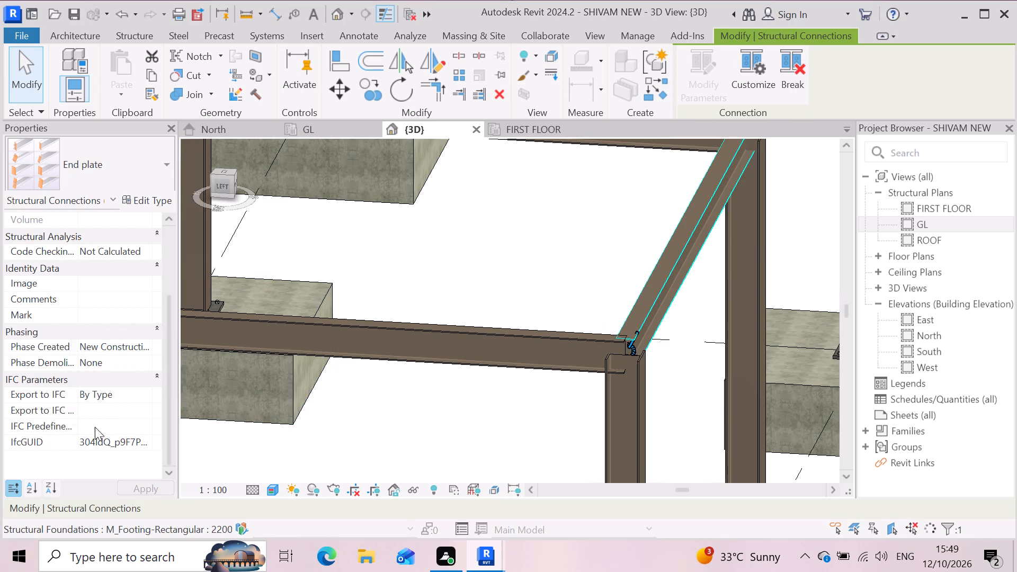
Examine the End plate connection where the beams along grids 1 and 7 meet at the corner column.
scroll(641, 358, "up", 4)
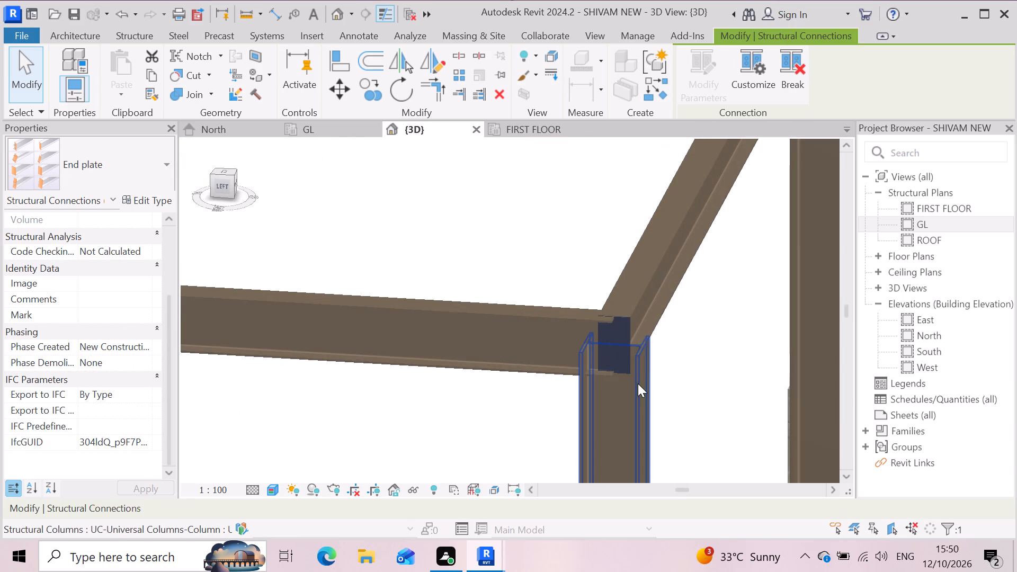
scroll(613, 408, "up", 3)
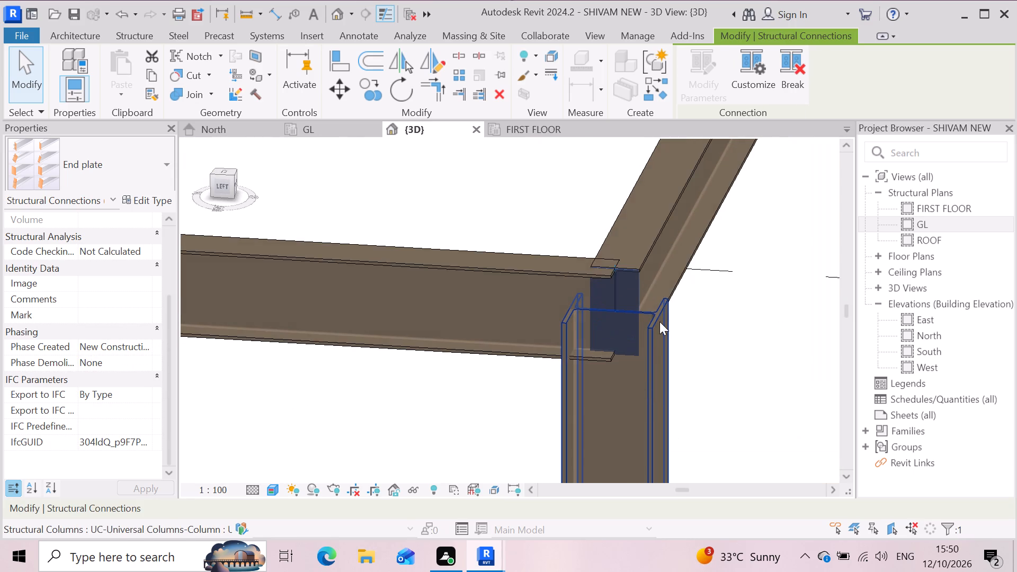
scroll(618, 303, "up", 9)
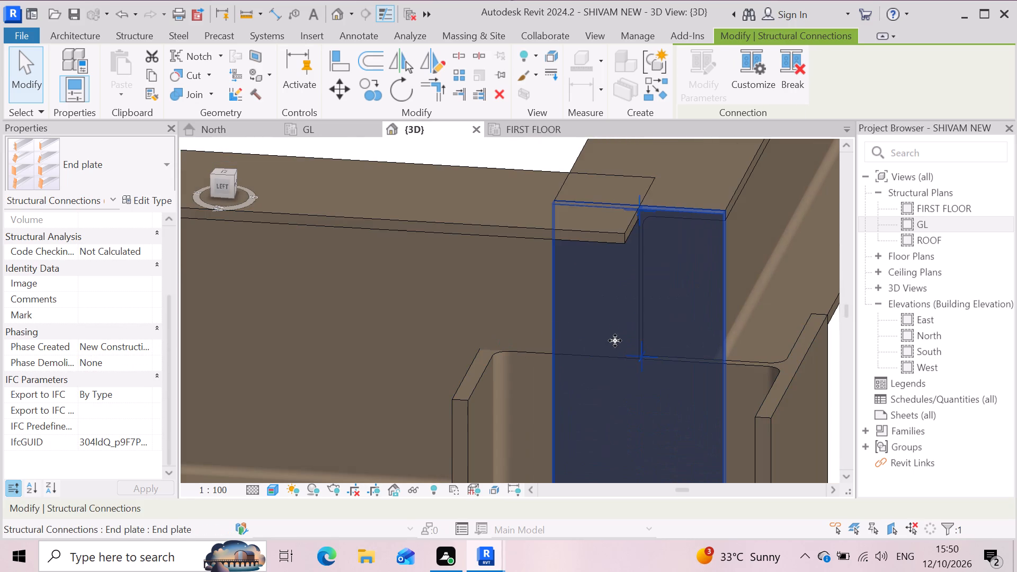
left_click(434, 332)
scroll(632, 334, "up", 3)
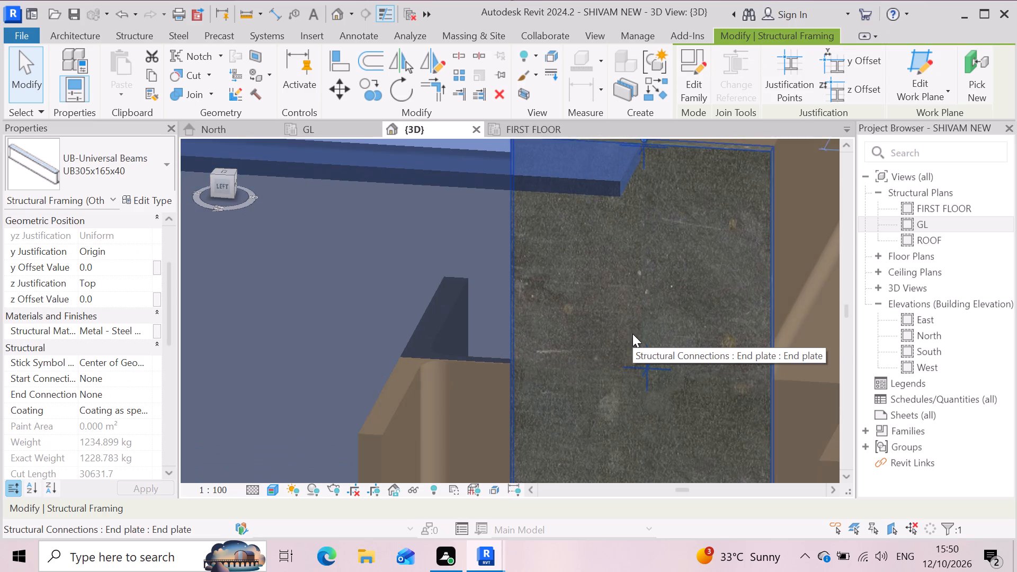
scroll(644, 325, "down", 15)
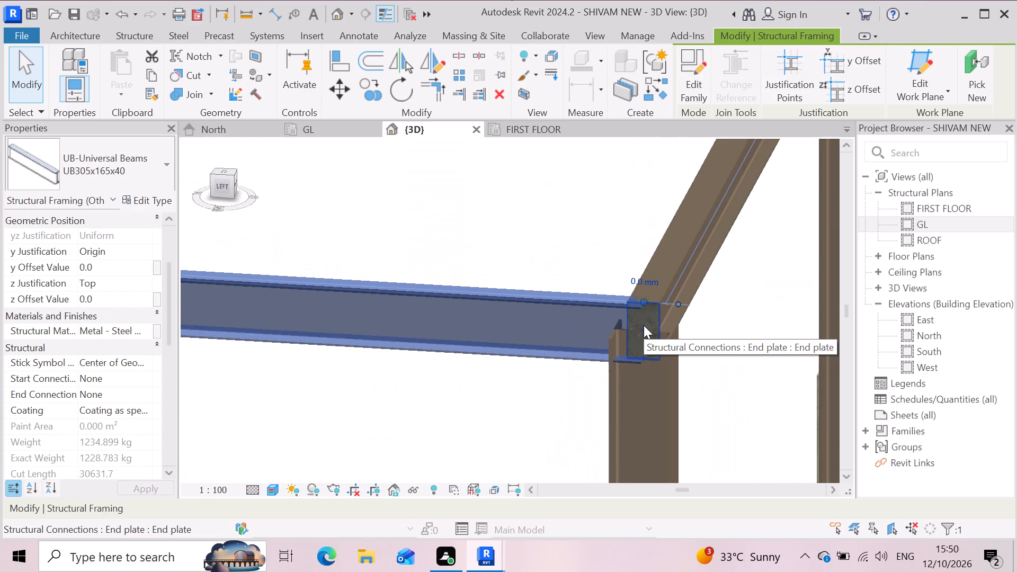
left_click(503, 415)
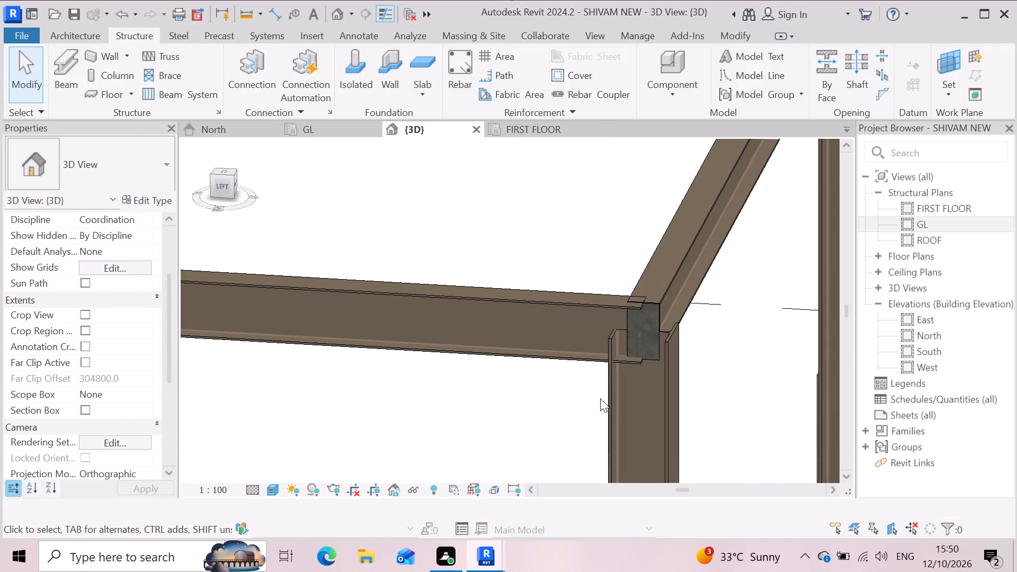
scroll(623, 367, "up", 3)
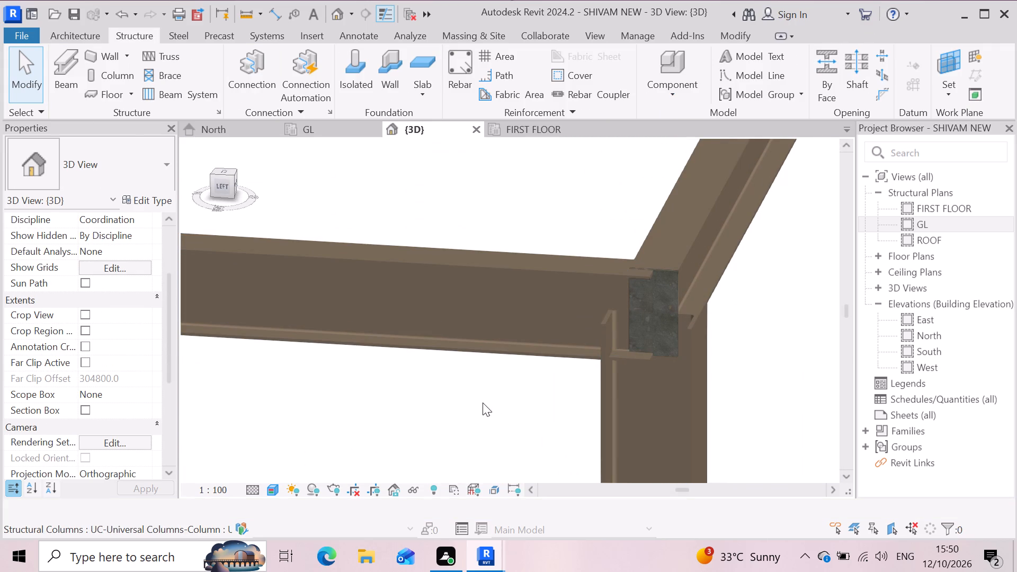
Add an End plate structural connection to the UB305x165x40 beam along grid 13, at its end by the grid 1-13 corner column.
scroll(451, 394, "down", 7)
scroll(556, 383, "down", 4)
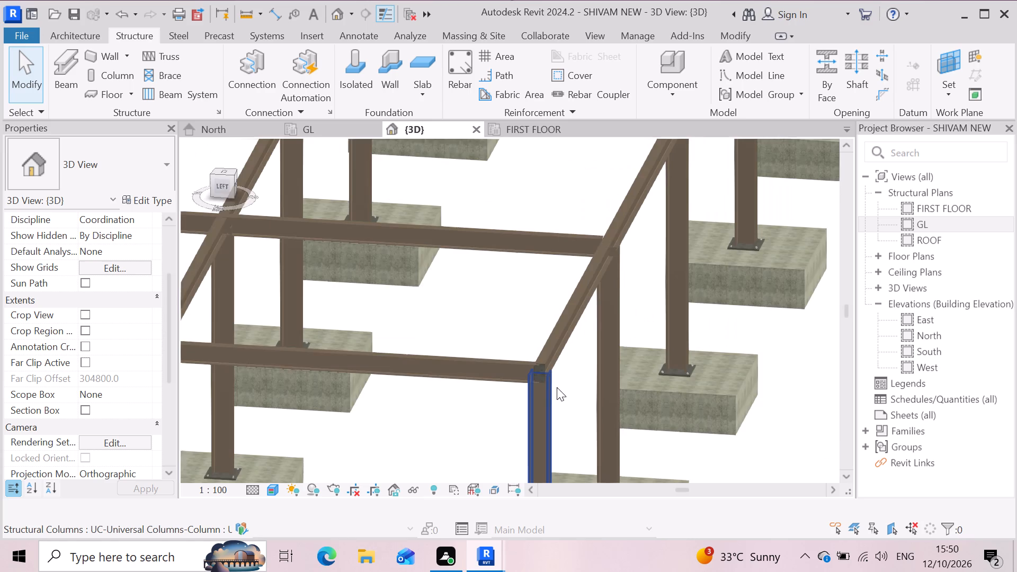
scroll(557, 387, "down", 4)
scroll(608, 372, "down", 7)
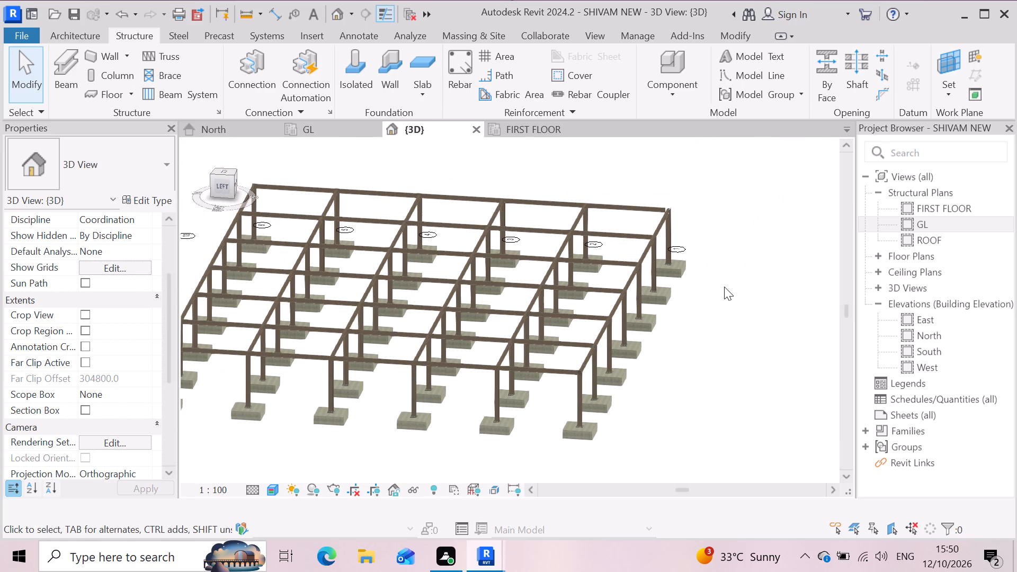
middle_click_drag(720, 270, 685, 344, "shift")
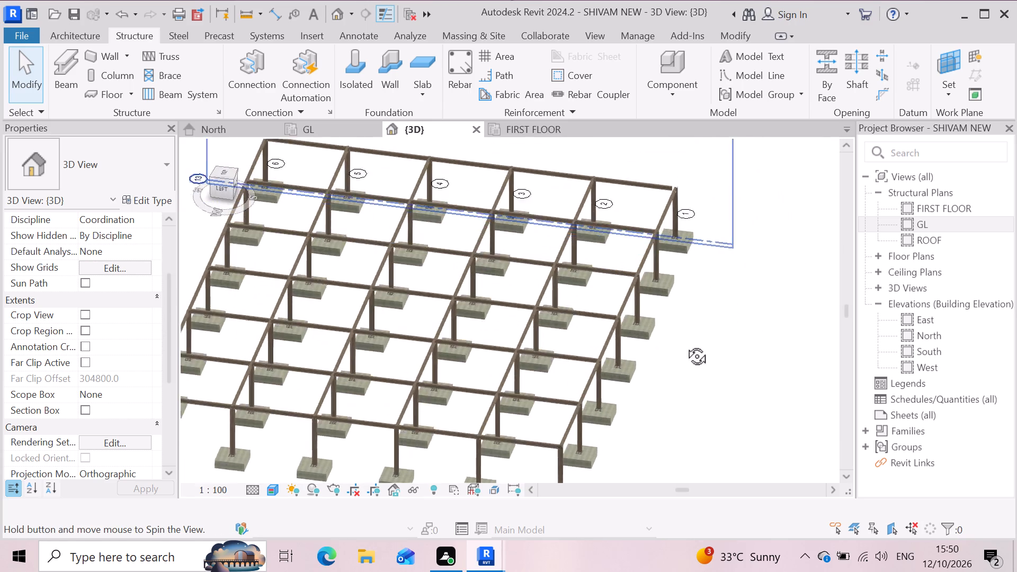
middle_click_drag(685, 344, 493, 339, "shift")
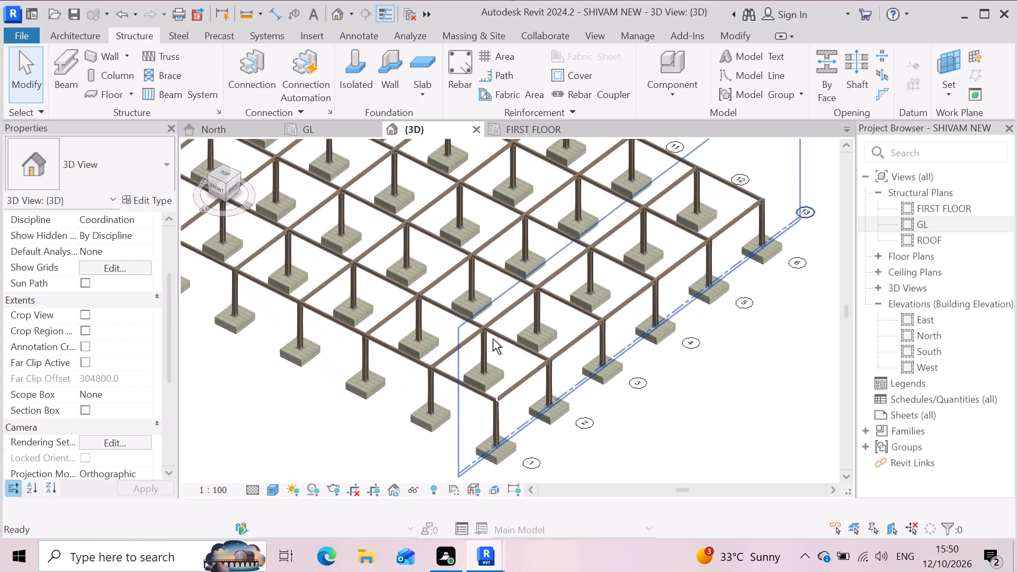
scroll(493, 339, "down", 1, "shift")
scroll(502, 407, "up", 13)
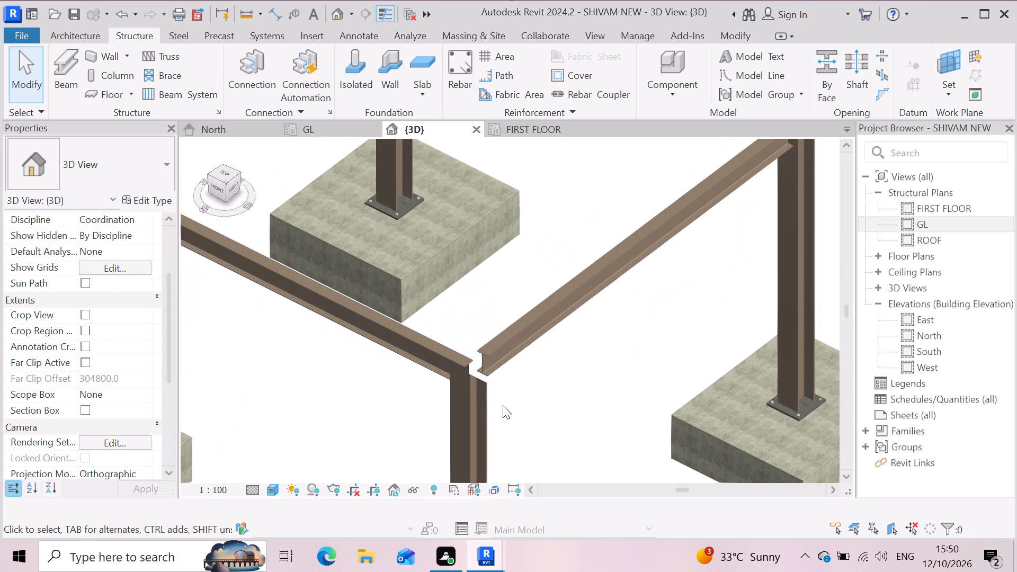
left_click(462, 396)
left_click(498, 360)
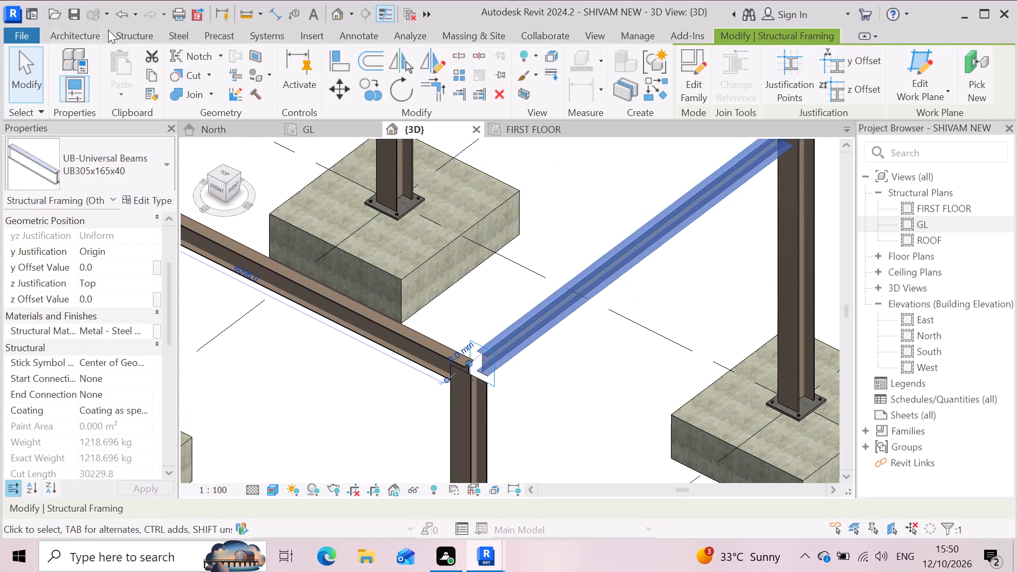
left_click(132, 29)
left_click(240, 65)
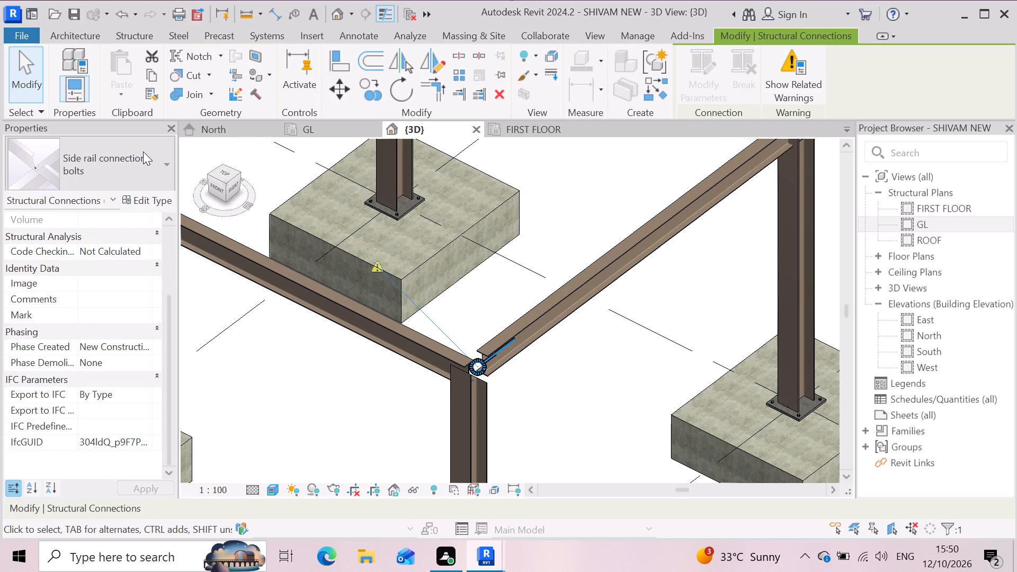
left_click(165, 163)
scroll(92, 443, "down", 3)
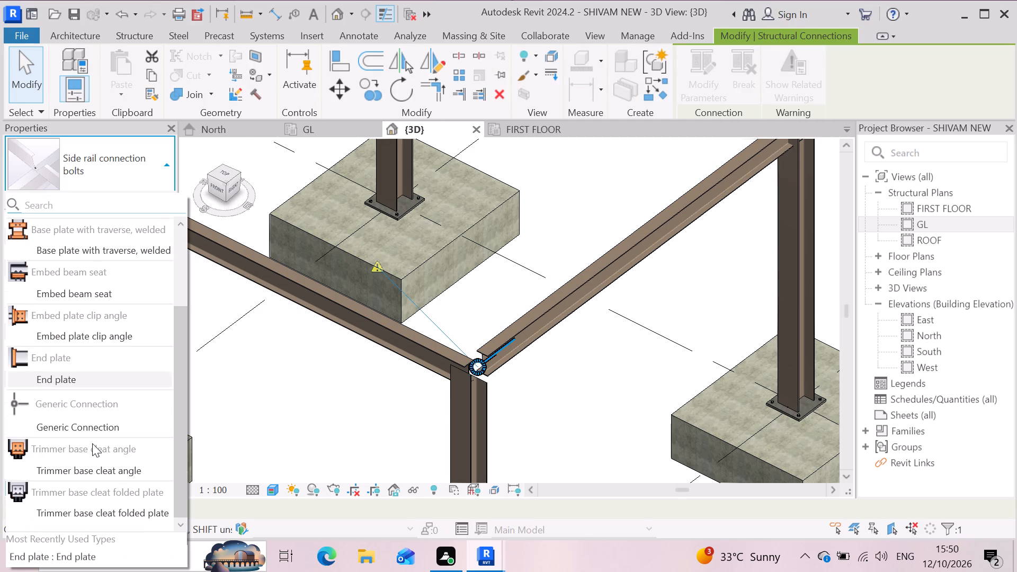
scroll(92, 443, "down", 2)
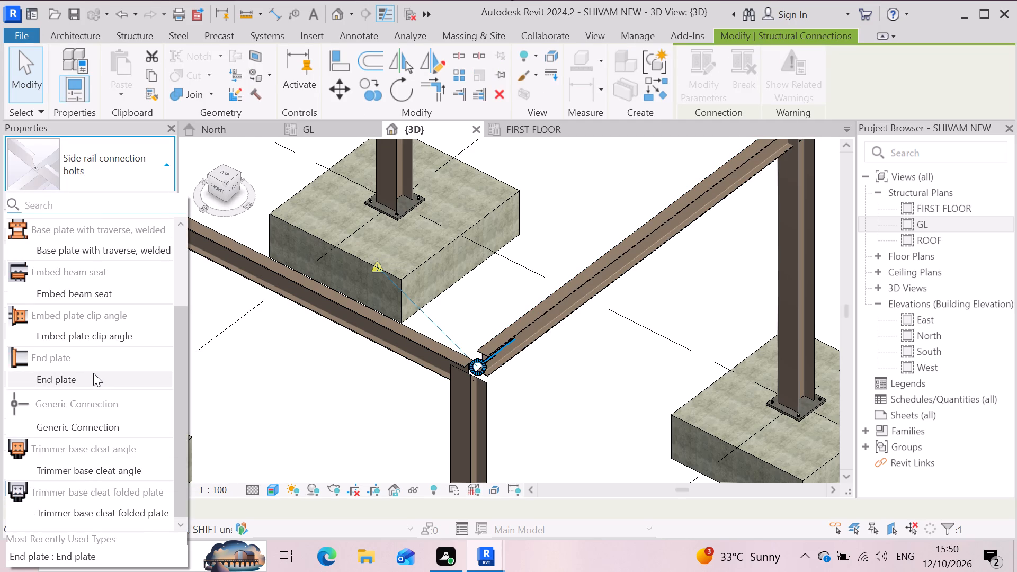
left_click(91, 375)
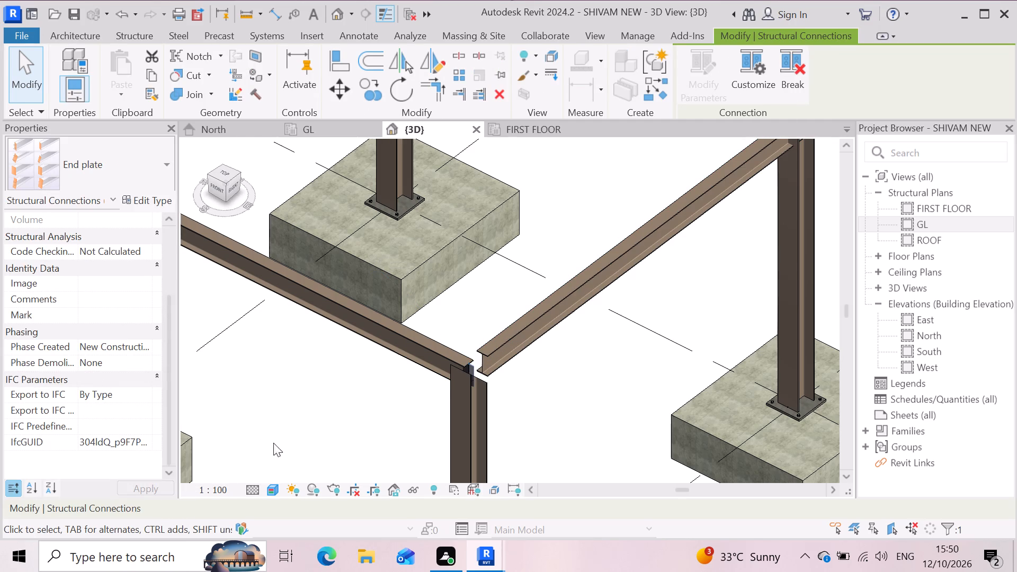
scroll(511, 402, "up", 3)
scroll(478, 339, "up", 2)
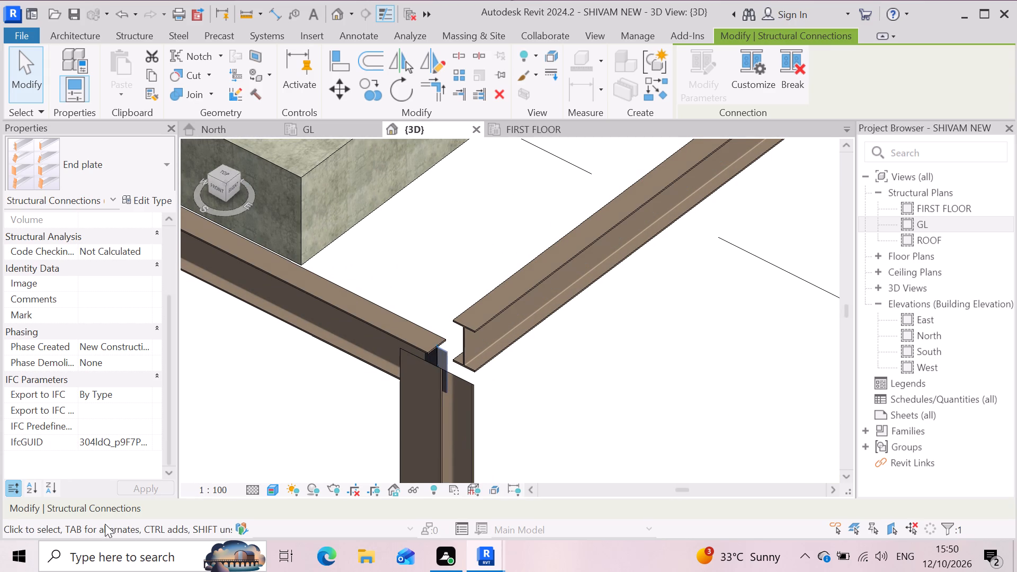
Examine the End plate connection at the grid 1-13 corner column and how the adjoining beams meet it.
scroll(446, 355, "up", 7)
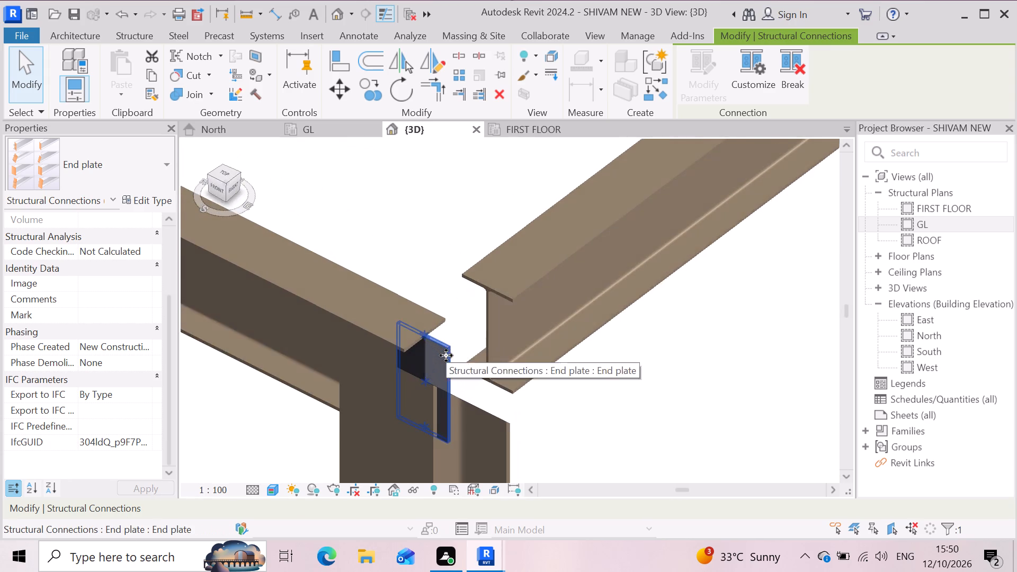
scroll(446, 355, "up", 6)
scroll(469, 334, "down", 3)
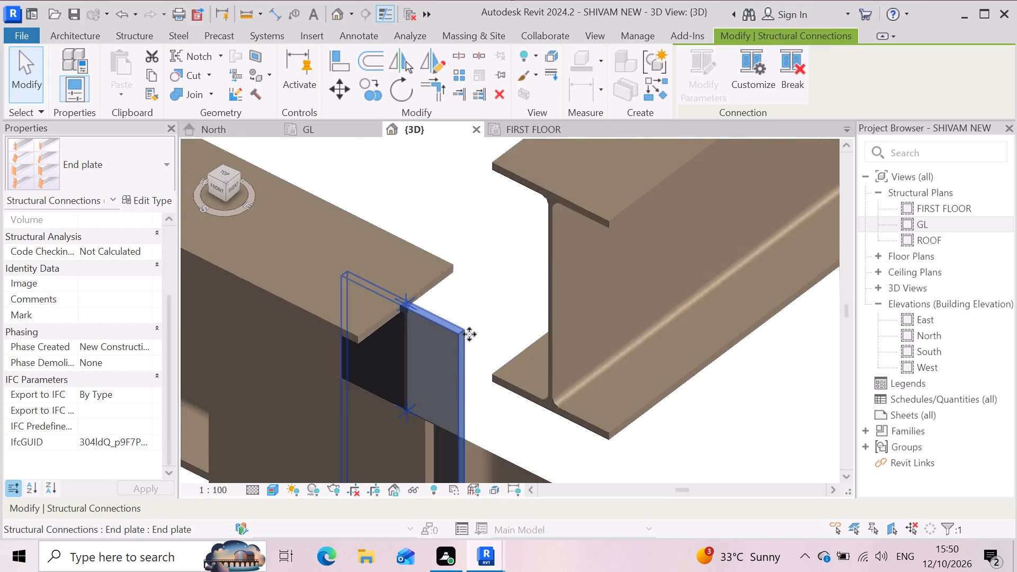
scroll(469, 334, "down", 7)
scroll(479, 384, "up", 2)
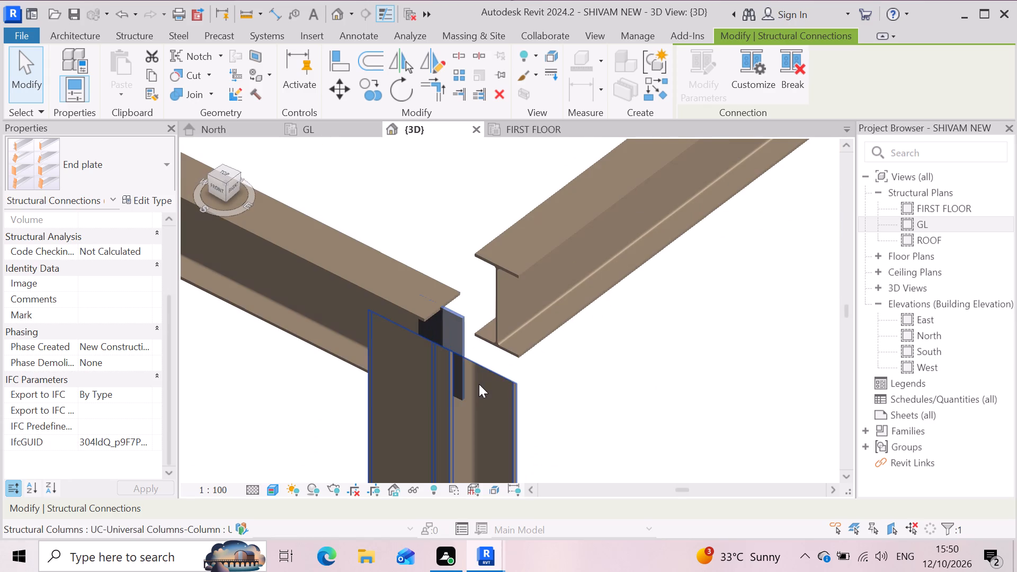
left_click(523, 279)
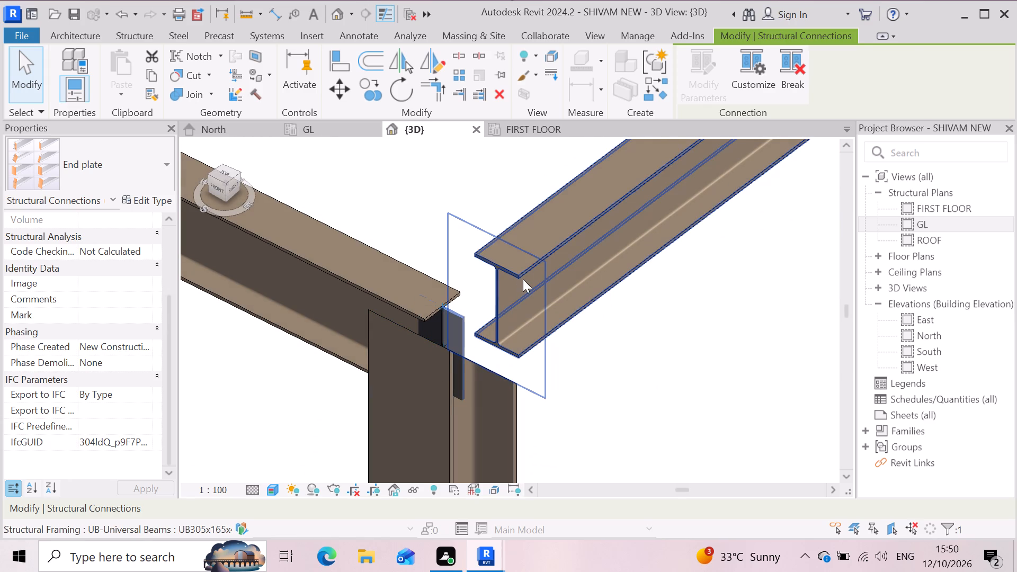
left_click(515, 383)
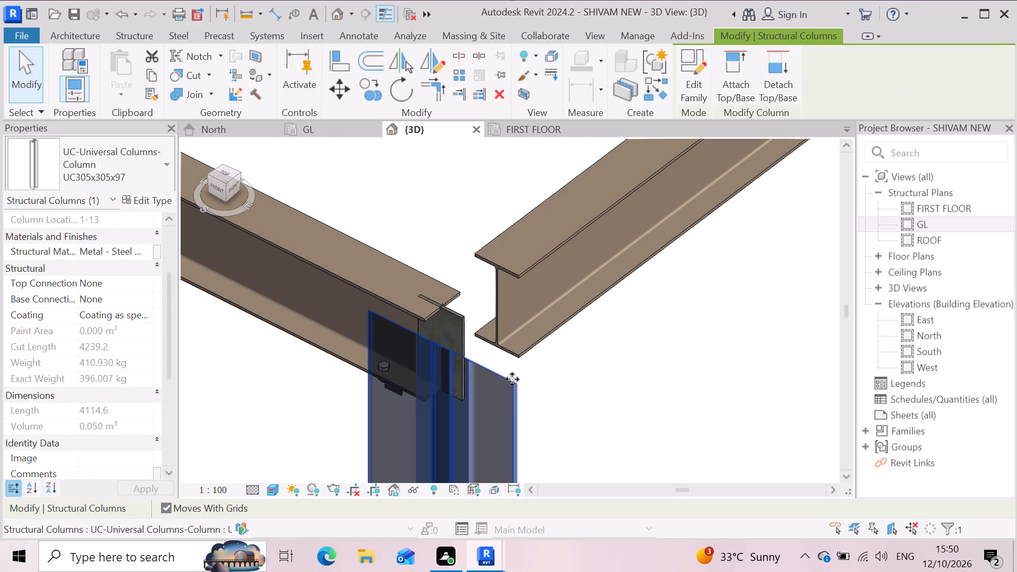
left_click(298, 405)
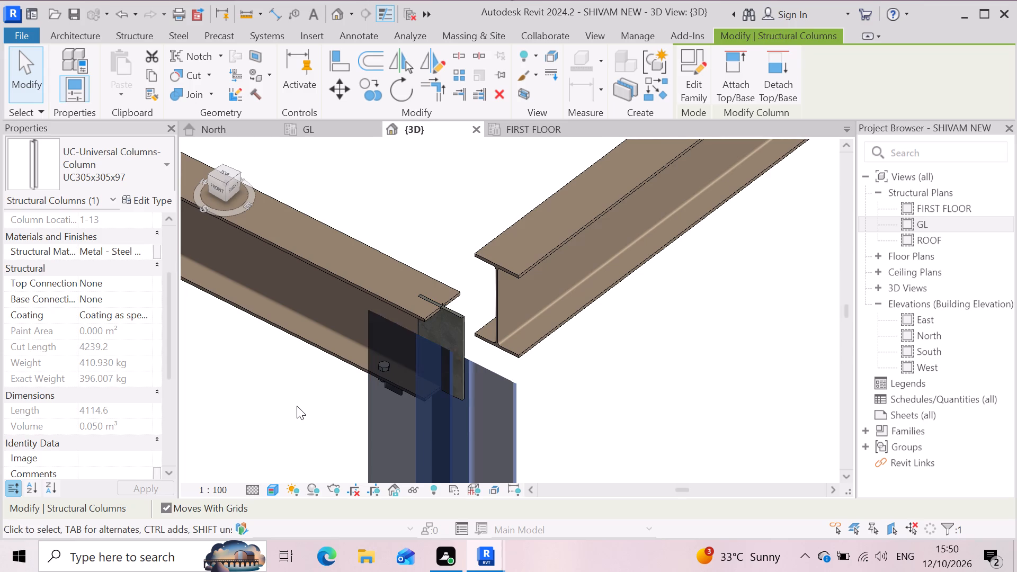
left_click(390, 388)
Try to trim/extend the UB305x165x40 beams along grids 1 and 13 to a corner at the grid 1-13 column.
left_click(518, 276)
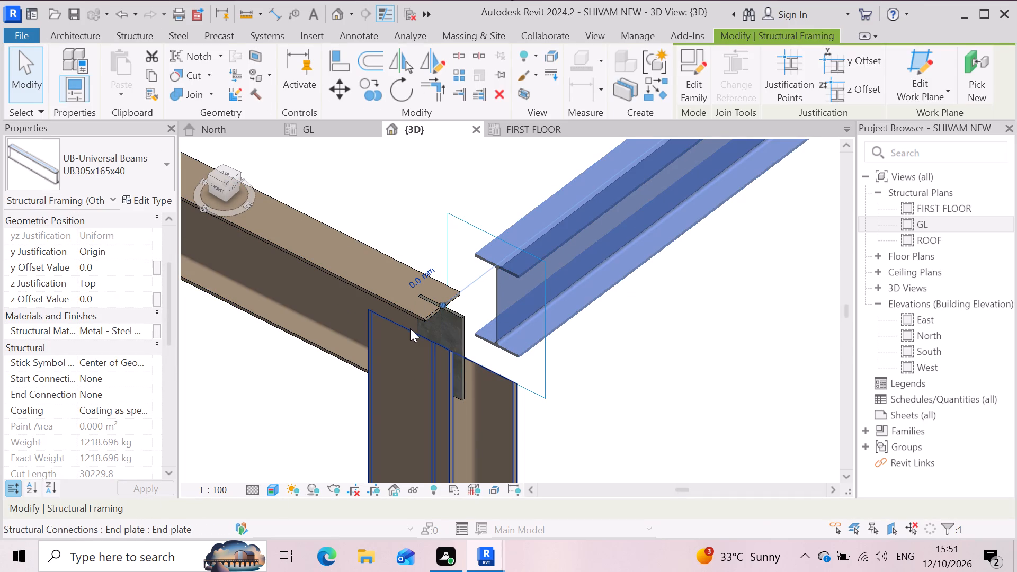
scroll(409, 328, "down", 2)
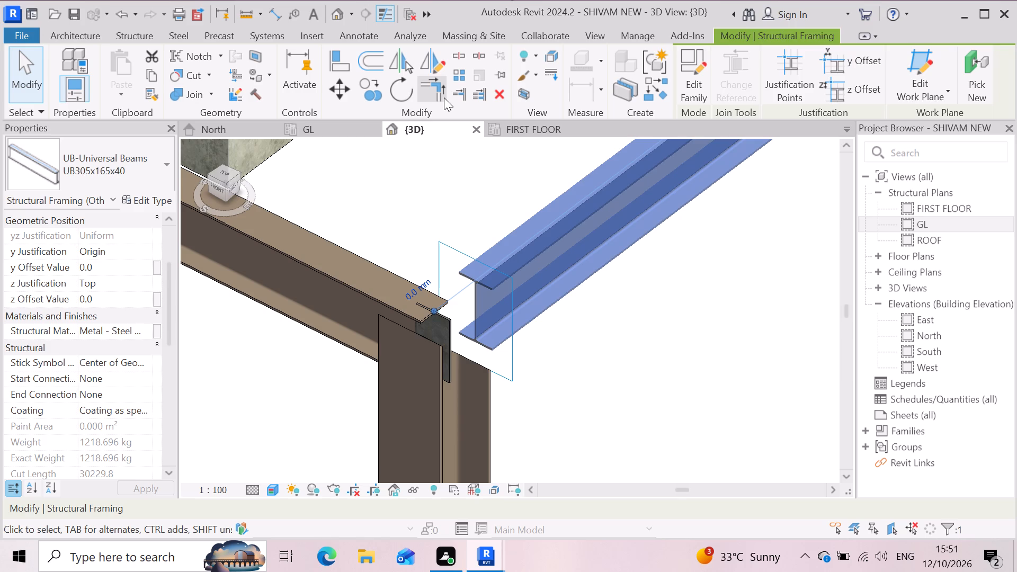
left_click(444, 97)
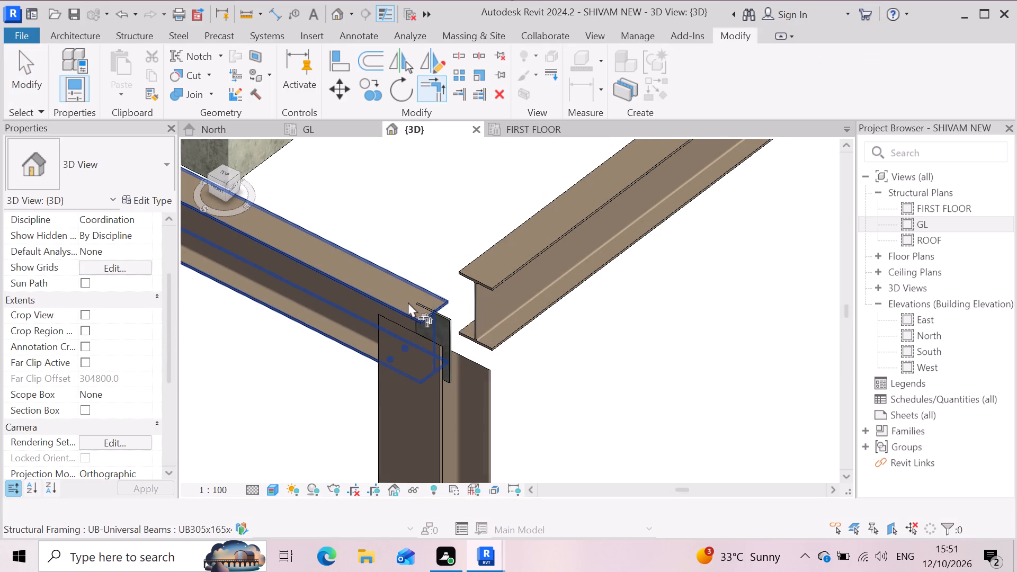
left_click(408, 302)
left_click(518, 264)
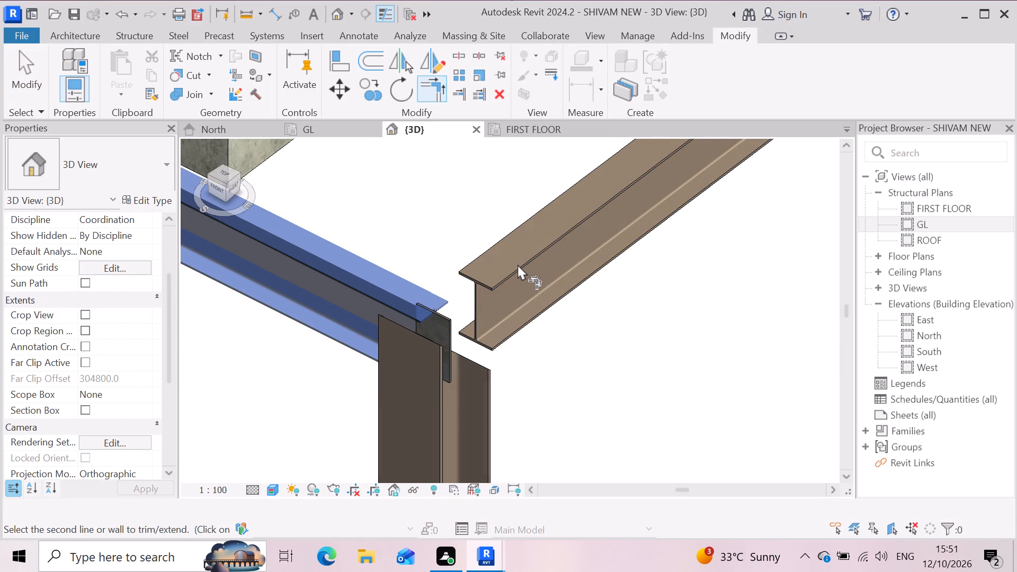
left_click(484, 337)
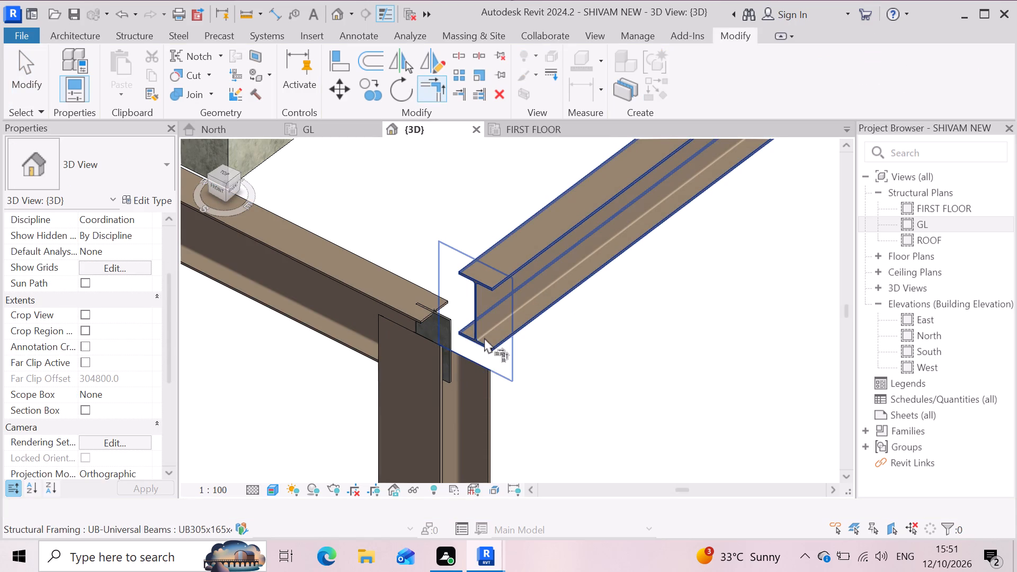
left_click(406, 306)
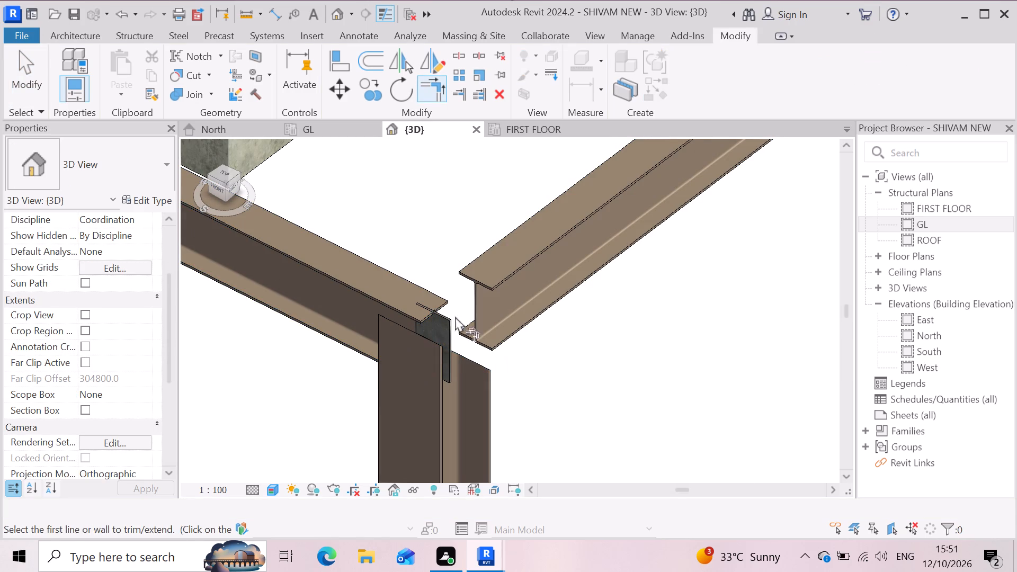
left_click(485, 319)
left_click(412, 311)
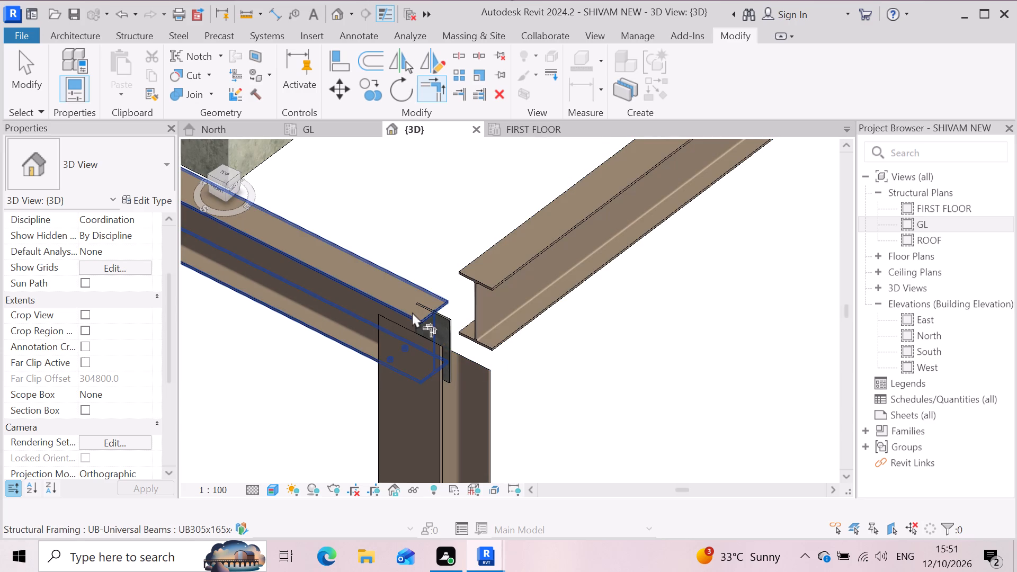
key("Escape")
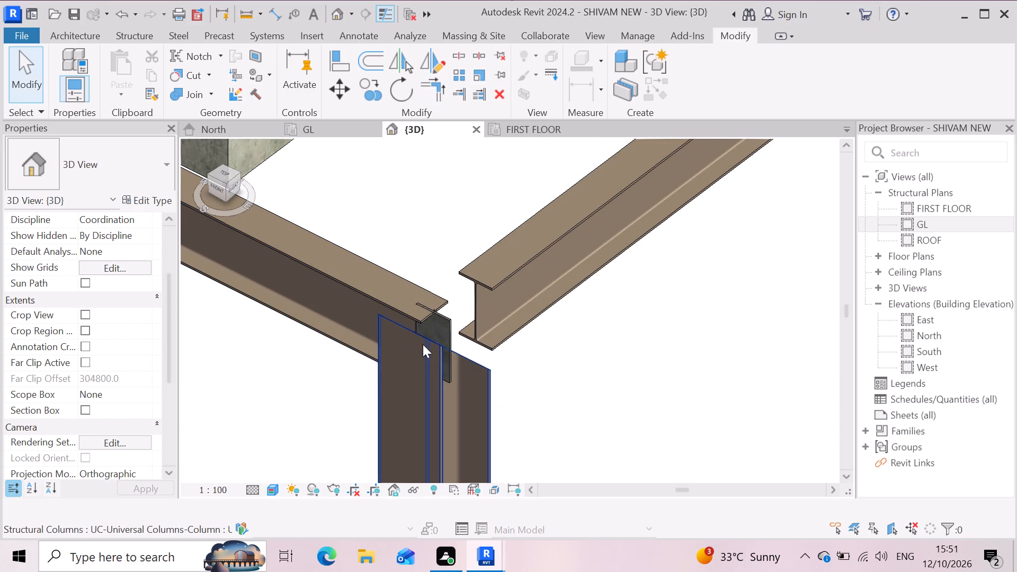
Inspect the end plate and the beam ends at the grid 1-13 corner column, both close up and within the surrounding frame.
scroll(444, 314, "up", 5)
scroll(446, 369, "up", 9)
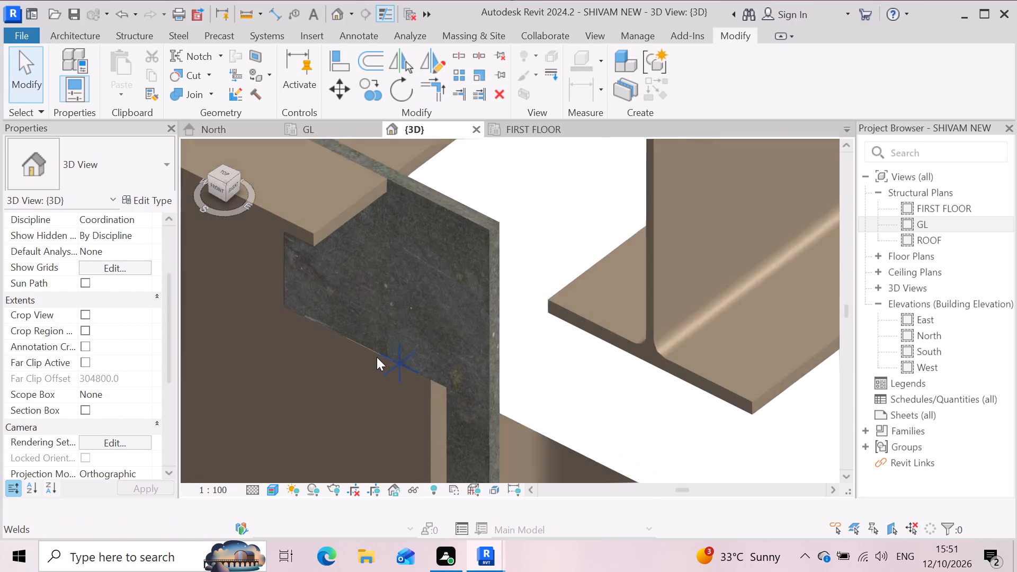
scroll(377, 357, "up", 2)
left_click(452, 312)
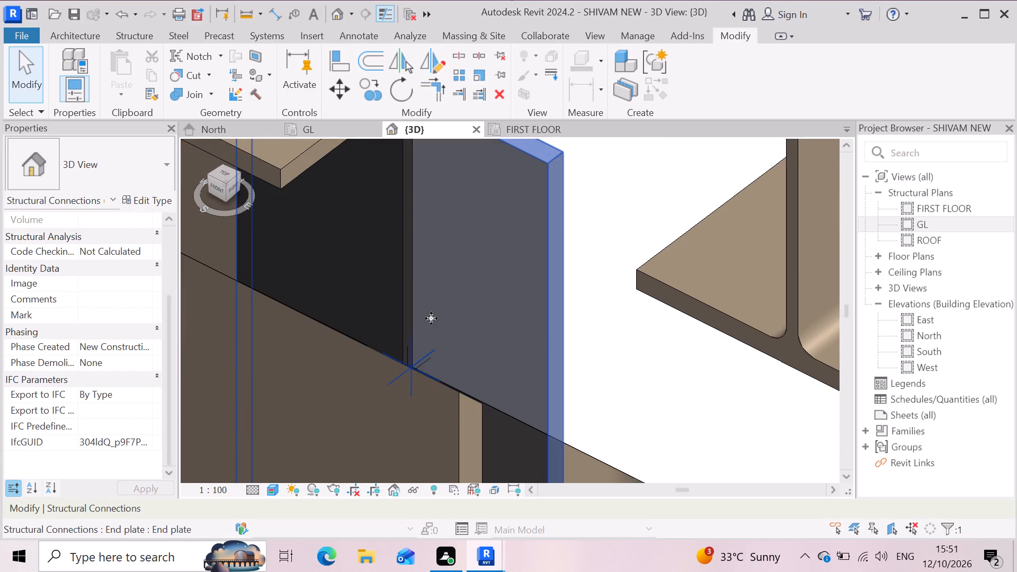
scroll(453, 328, "down", 10)
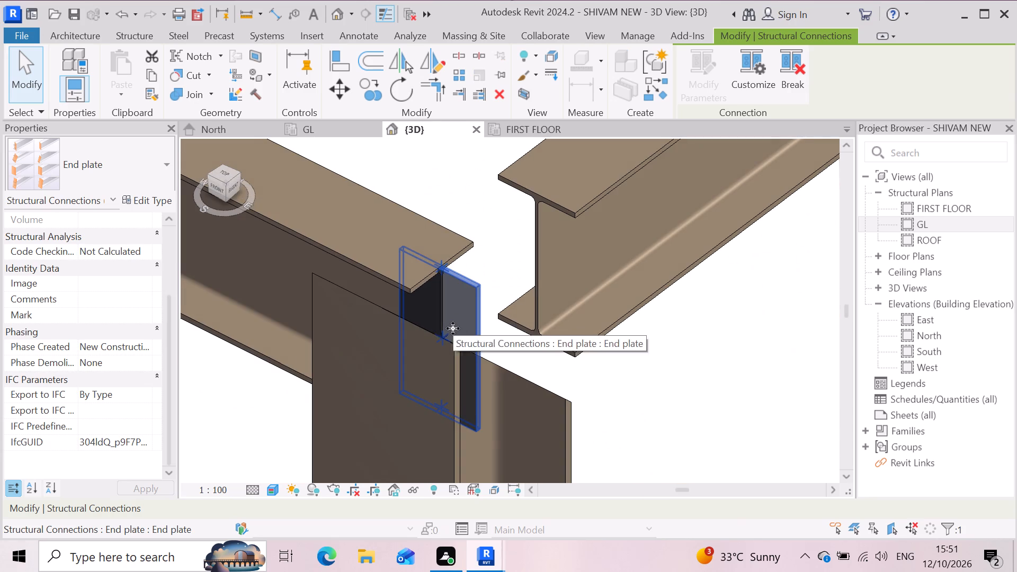
key("Escape")
scroll(458, 359, "down", 20)
scroll(458, 359, "down", 1)
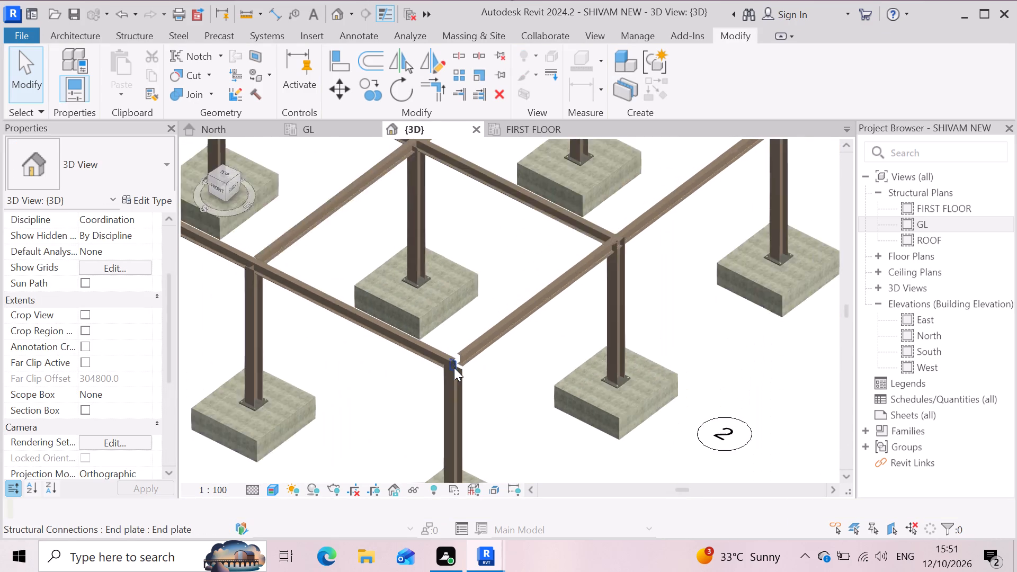
scroll(454, 368, "down", 3)
scroll(502, 359, "up", 3)
scroll(387, 358, "up", 4)
scroll(543, 398, "up", 3)
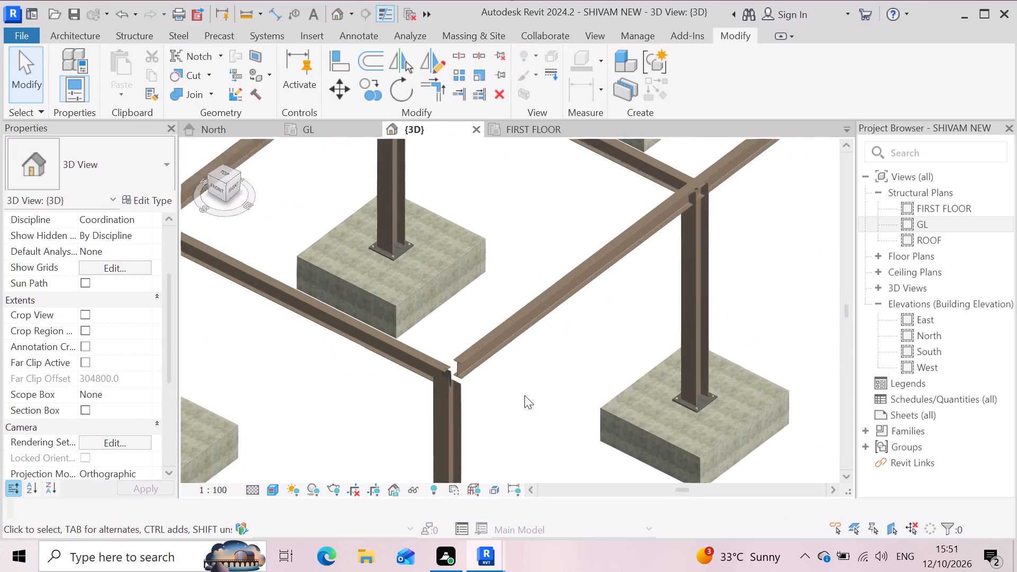
left_click(424, 368)
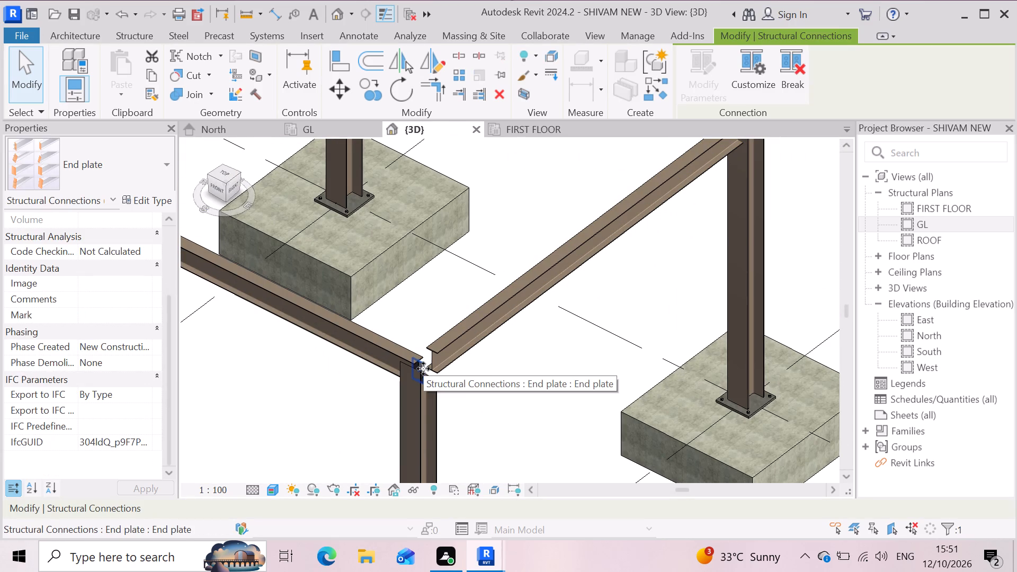
Add a Side rail connection bolts structural connection joining an interior UC305x305x97 column to the two UB305x165x40 beams crossing at its top.
scroll(311, 418, "down", 11)
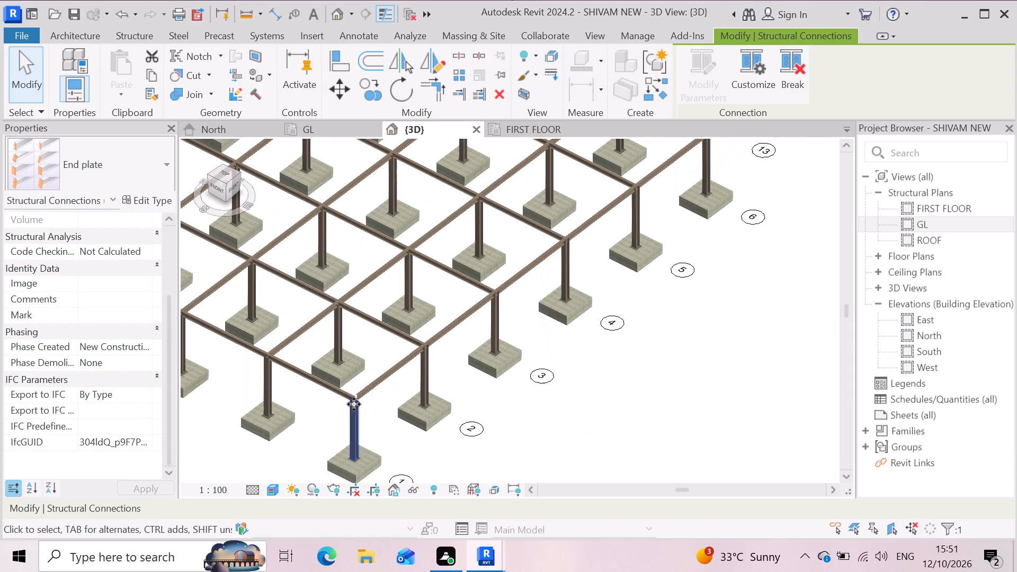
scroll(406, 329, "up", 3)
scroll(314, 284, "up", 7)
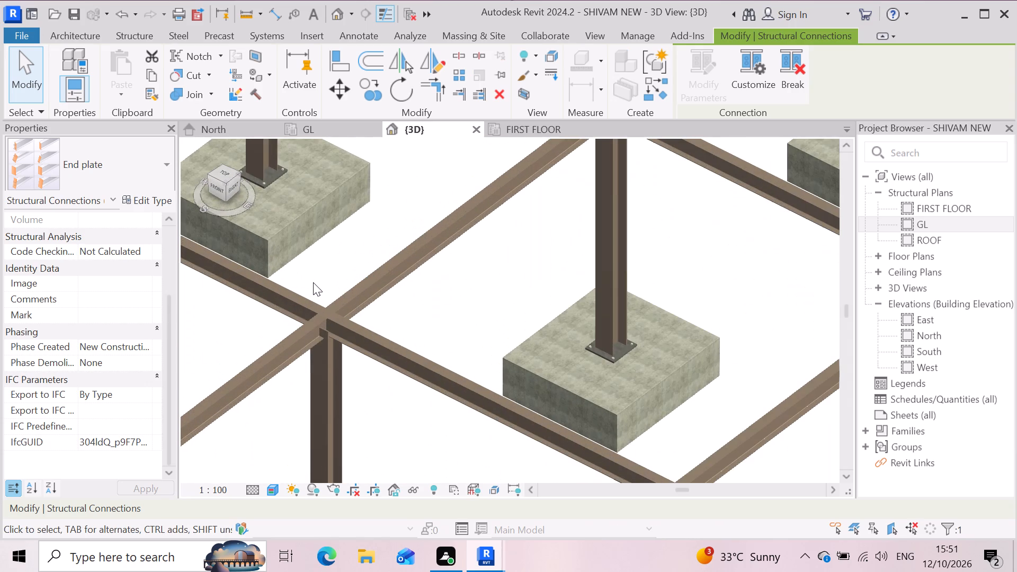
scroll(292, 302, "up", 3)
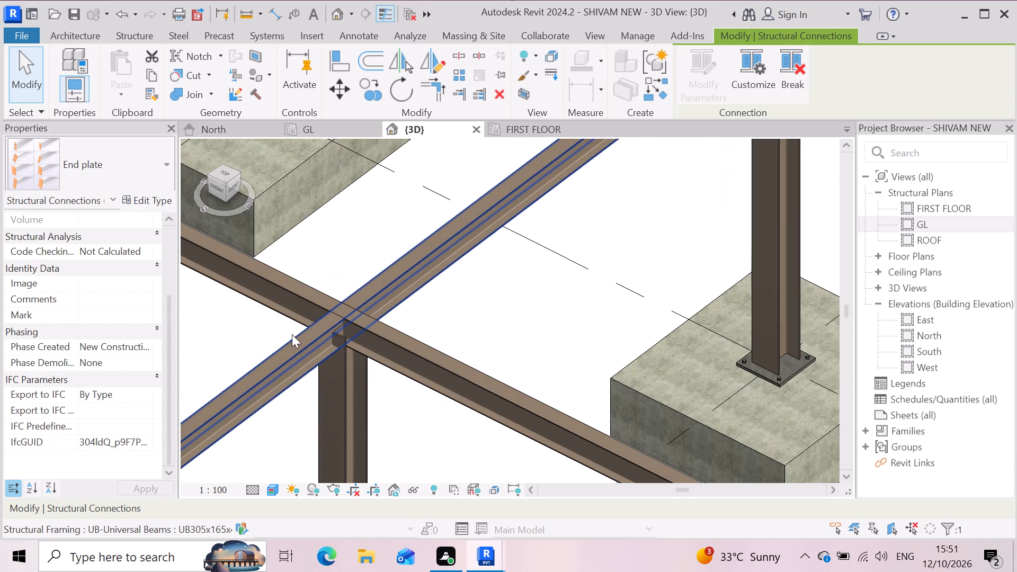
left_click(250, 279, "shift")
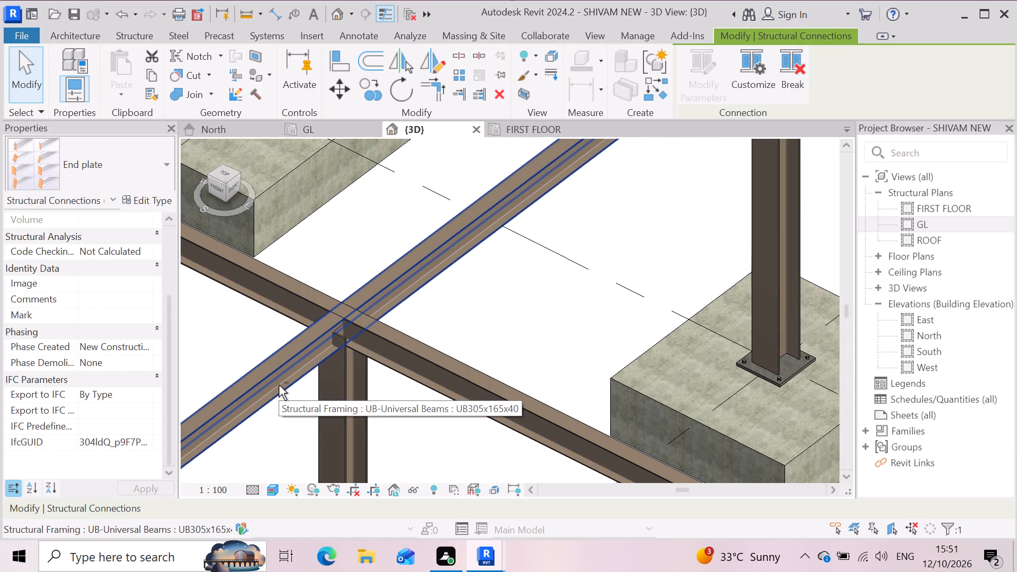
left_click(276, 379, "shift")
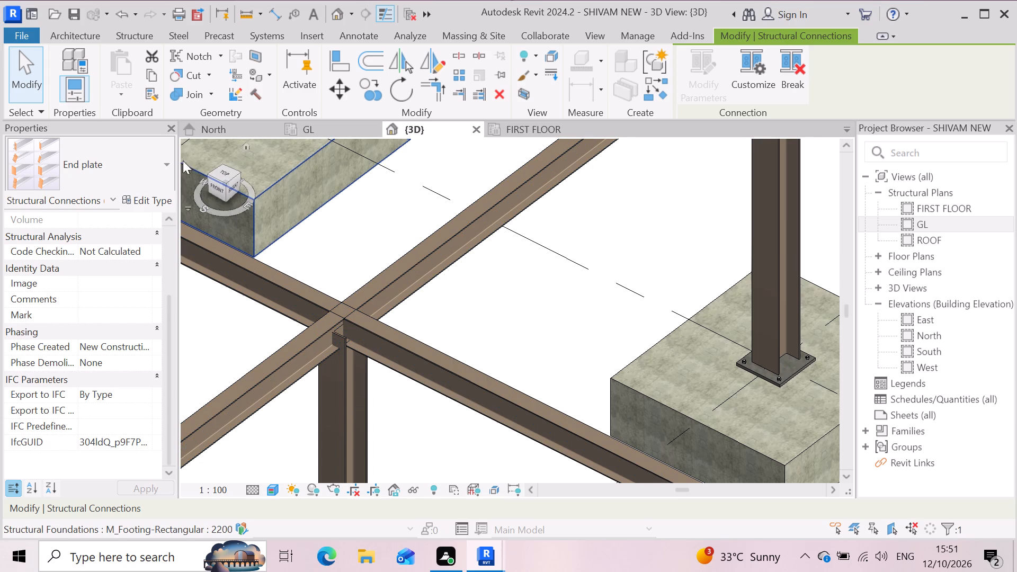
left_click(274, 293)
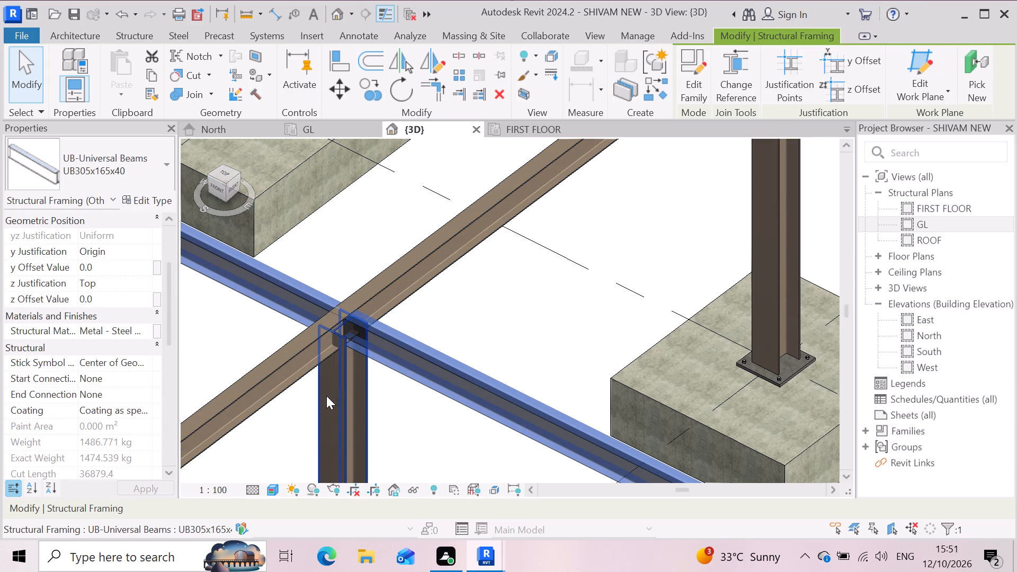
left_click(283, 368, "ctrl")
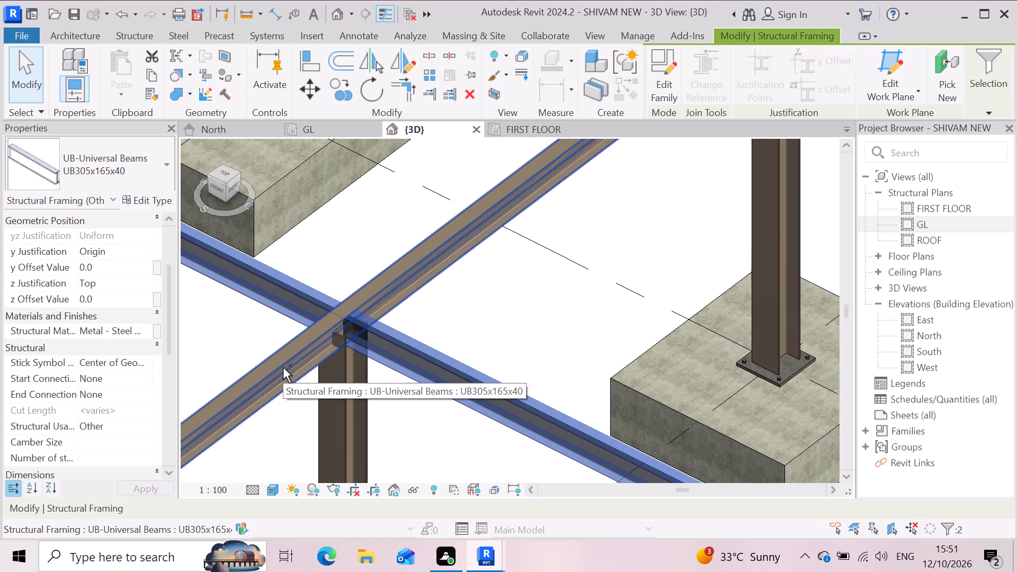
left_click(331, 416, "ctrl")
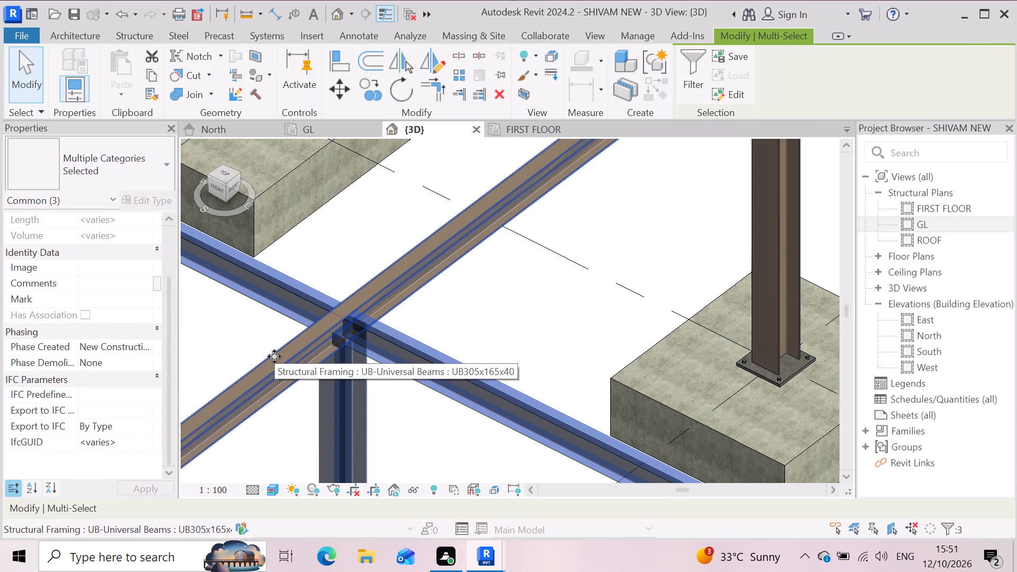
left_click(144, 33)
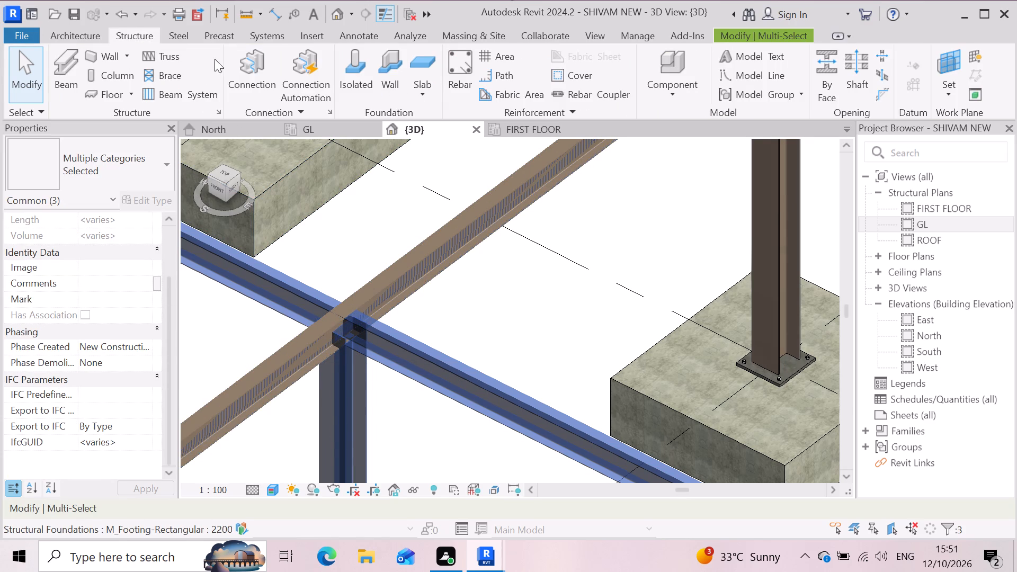
left_click(260, 72)
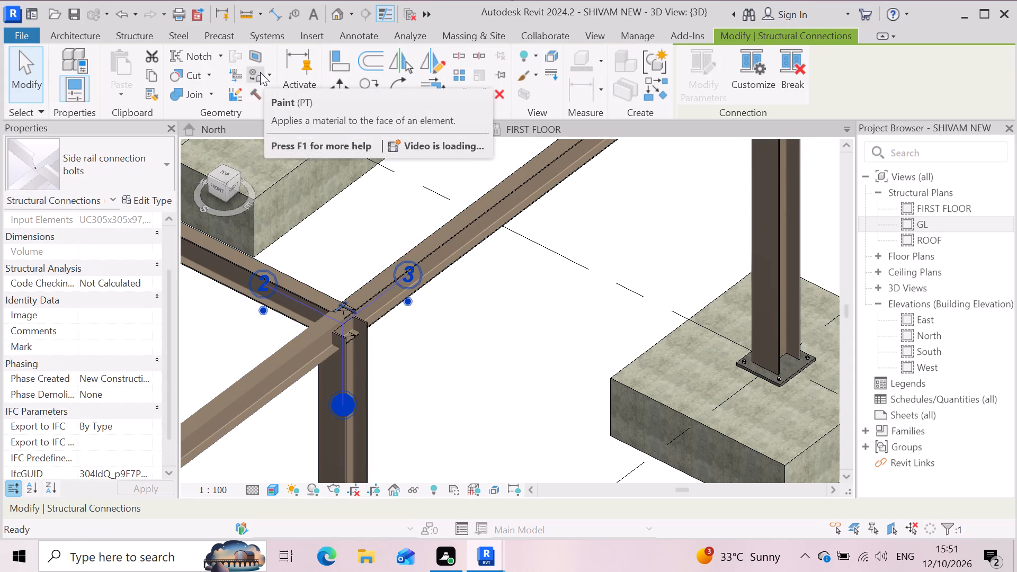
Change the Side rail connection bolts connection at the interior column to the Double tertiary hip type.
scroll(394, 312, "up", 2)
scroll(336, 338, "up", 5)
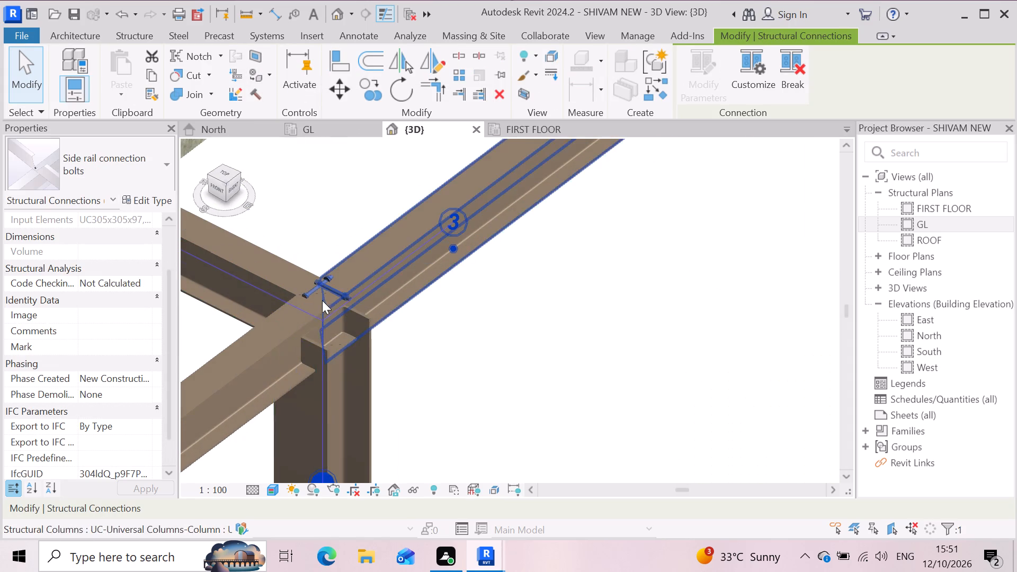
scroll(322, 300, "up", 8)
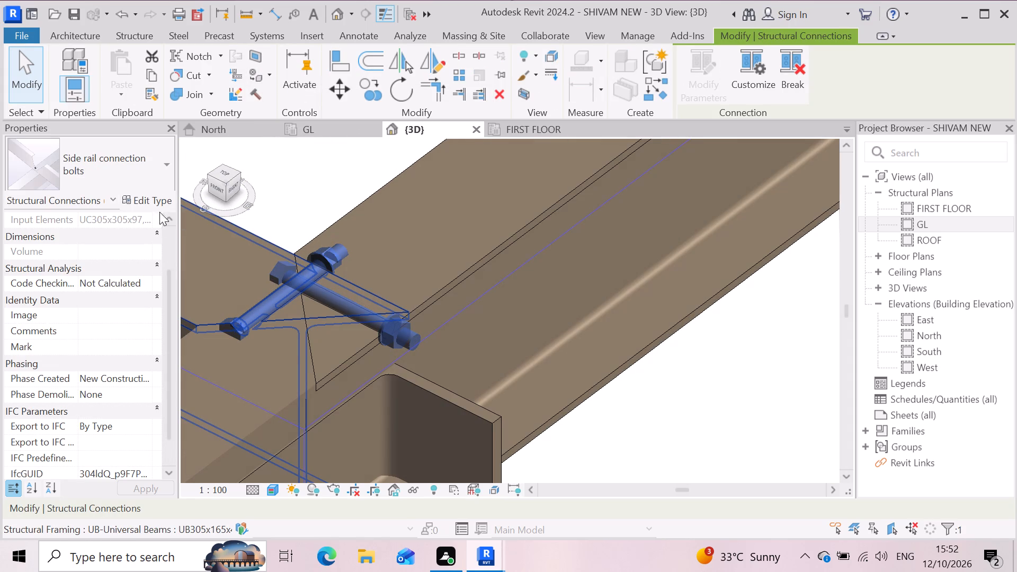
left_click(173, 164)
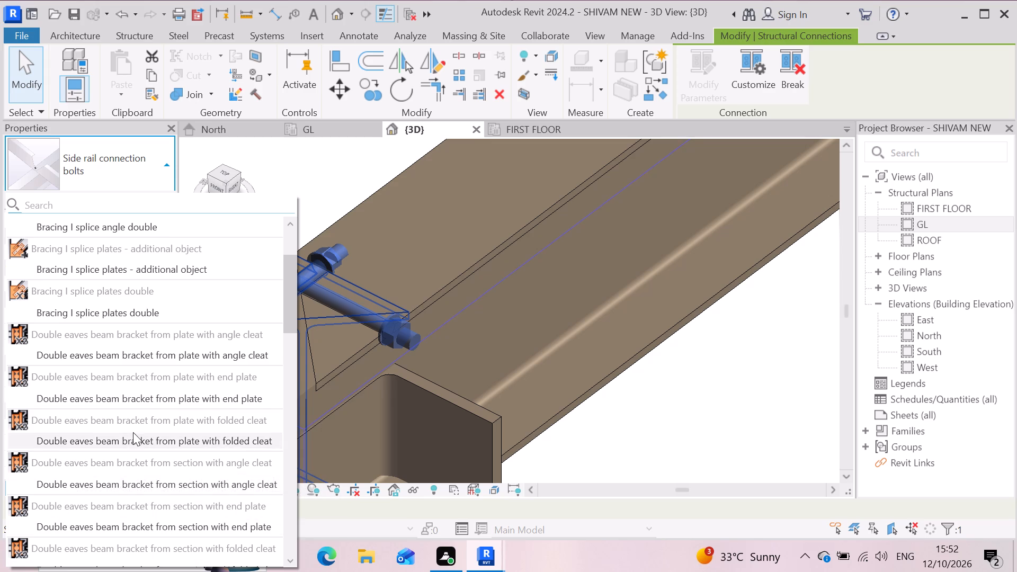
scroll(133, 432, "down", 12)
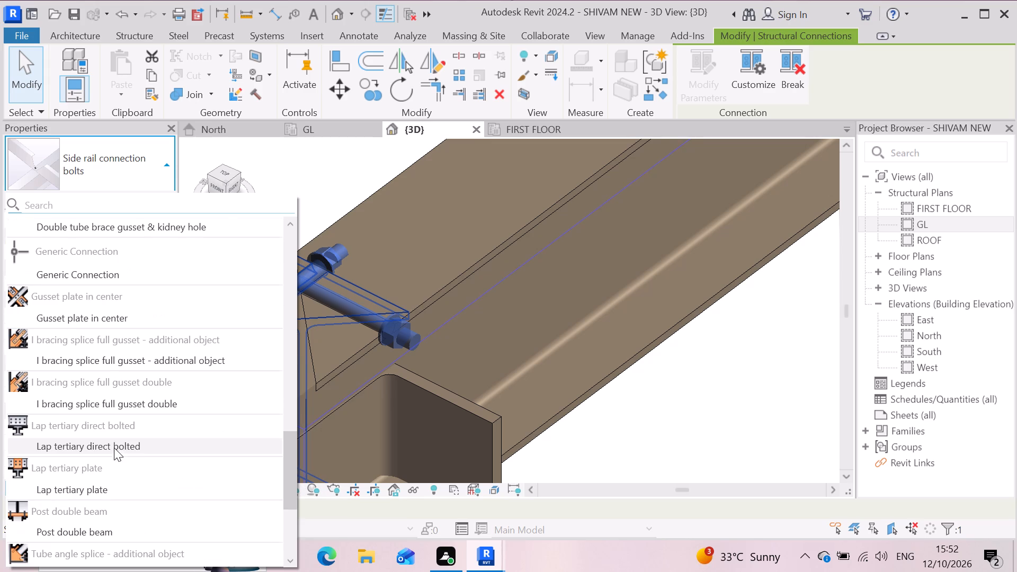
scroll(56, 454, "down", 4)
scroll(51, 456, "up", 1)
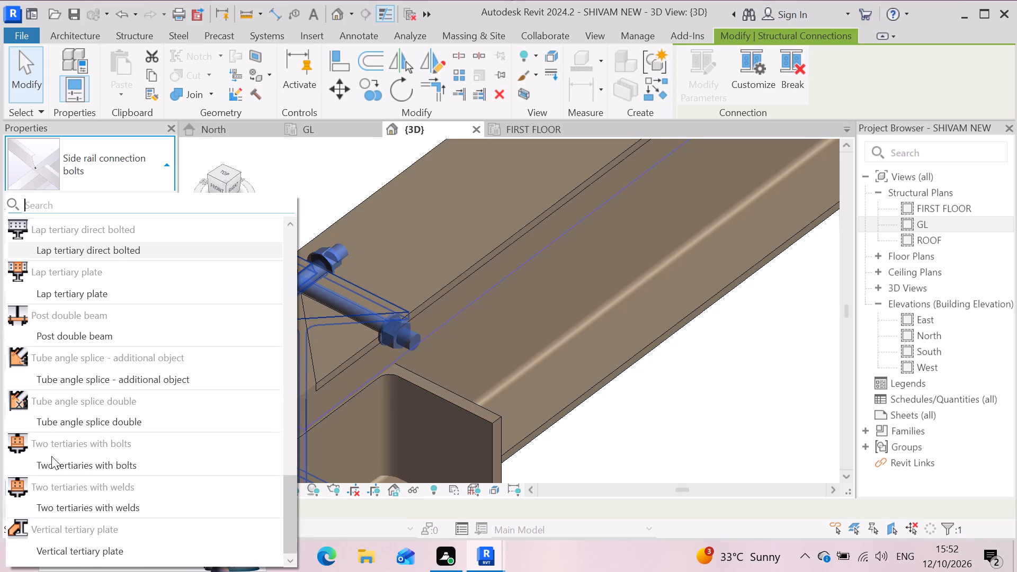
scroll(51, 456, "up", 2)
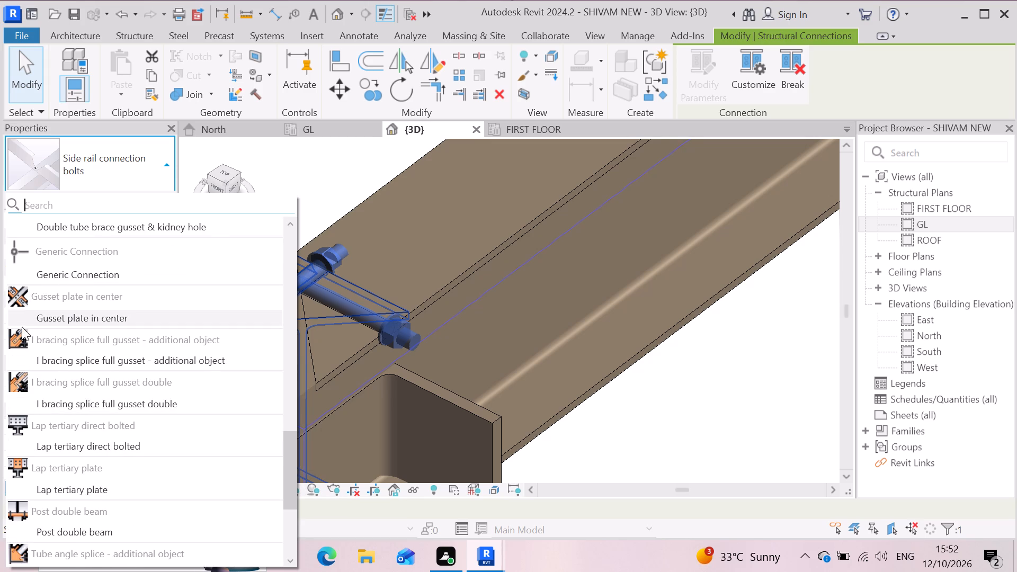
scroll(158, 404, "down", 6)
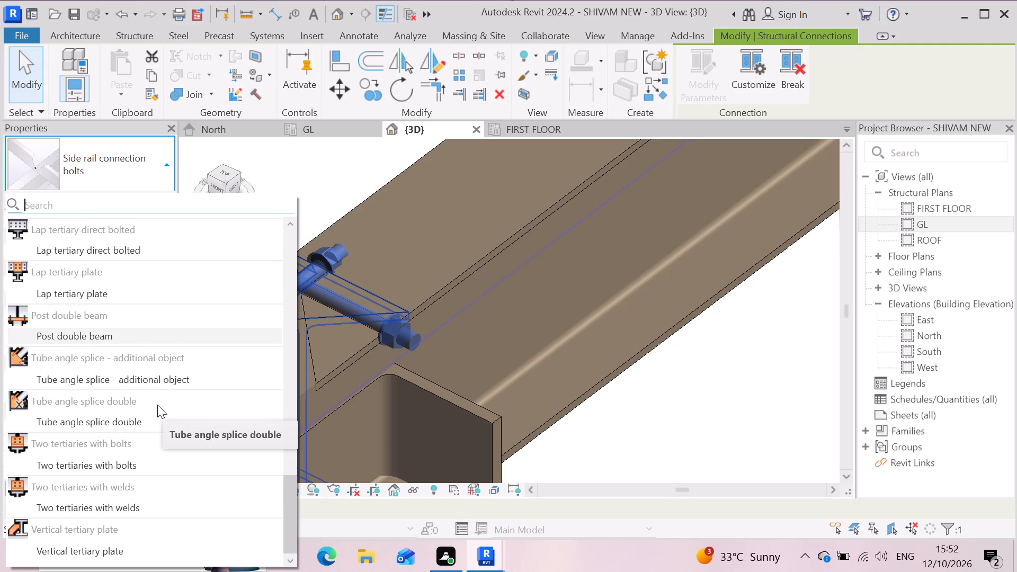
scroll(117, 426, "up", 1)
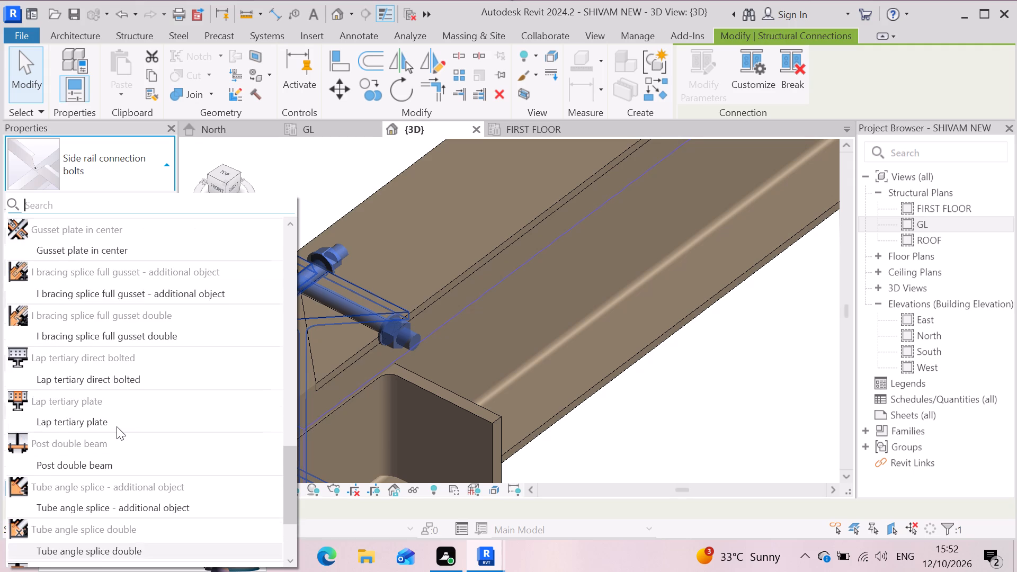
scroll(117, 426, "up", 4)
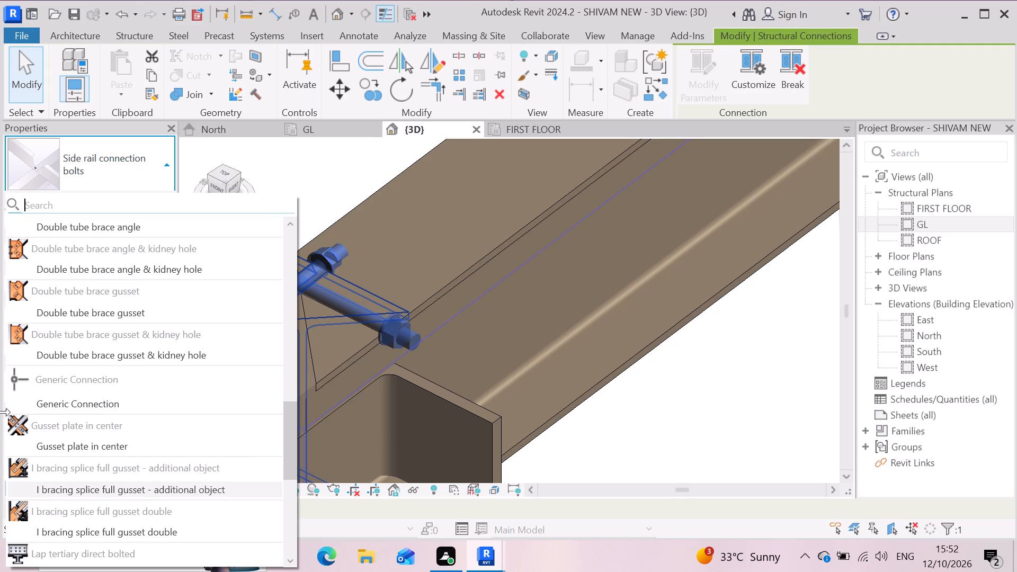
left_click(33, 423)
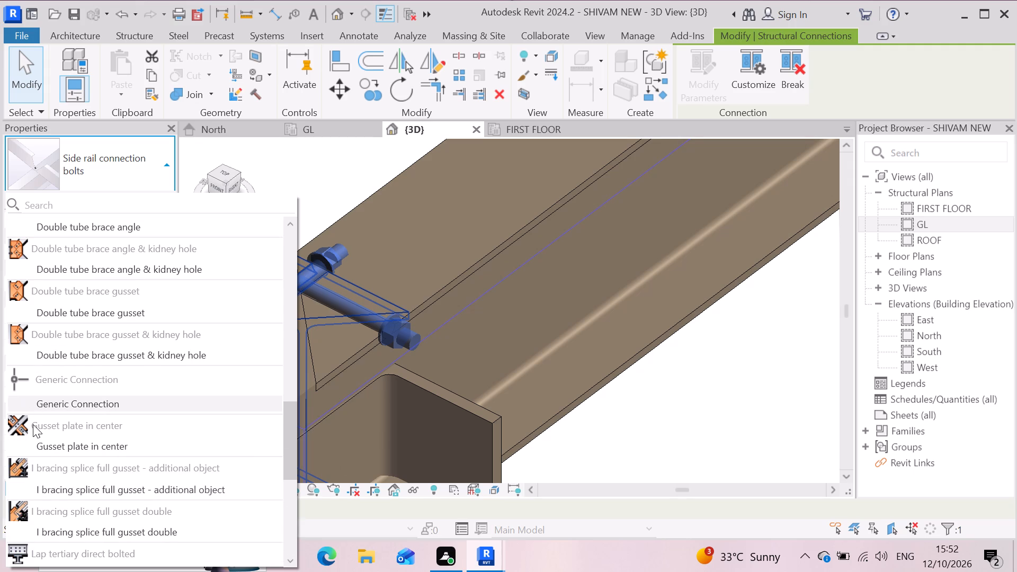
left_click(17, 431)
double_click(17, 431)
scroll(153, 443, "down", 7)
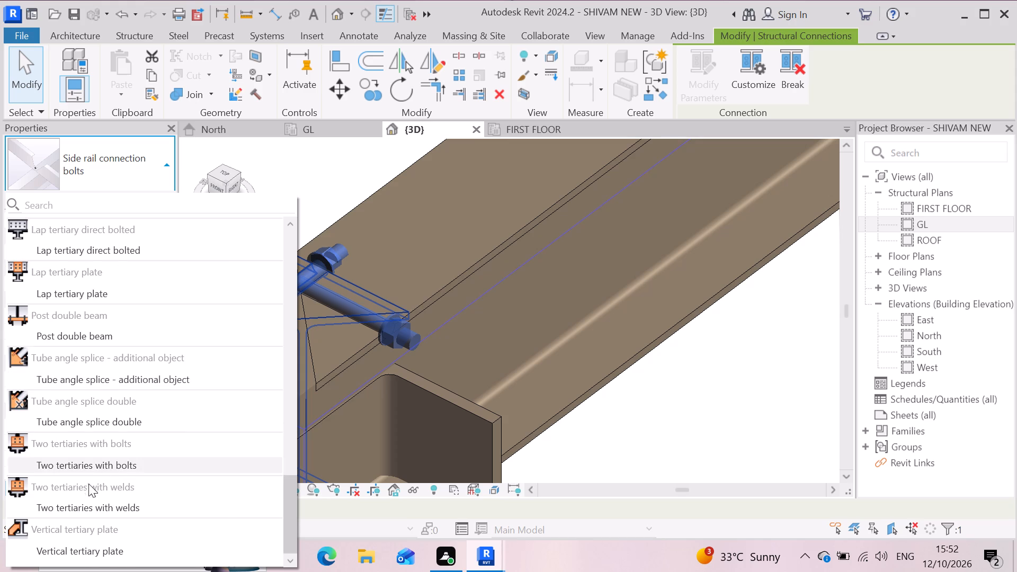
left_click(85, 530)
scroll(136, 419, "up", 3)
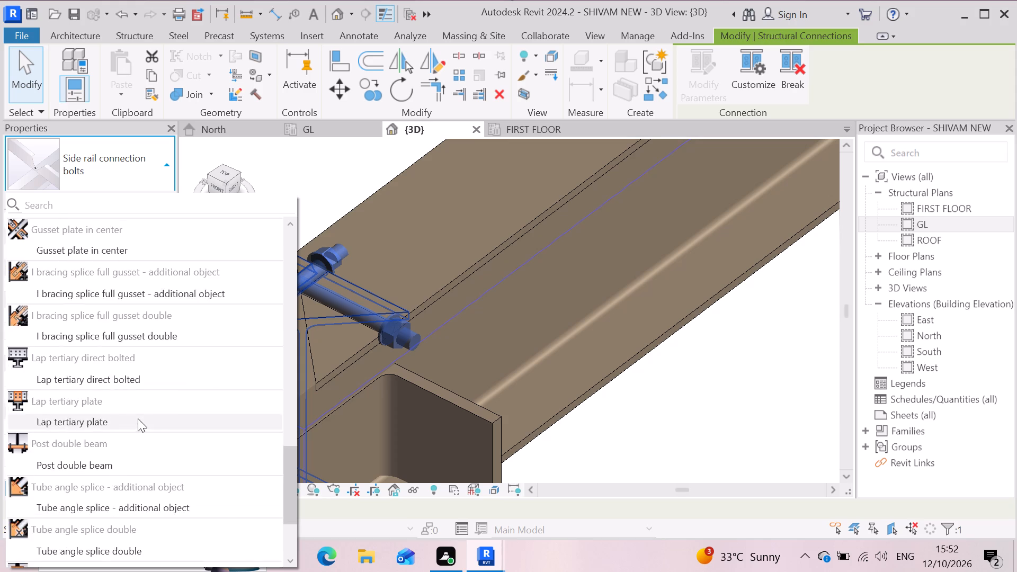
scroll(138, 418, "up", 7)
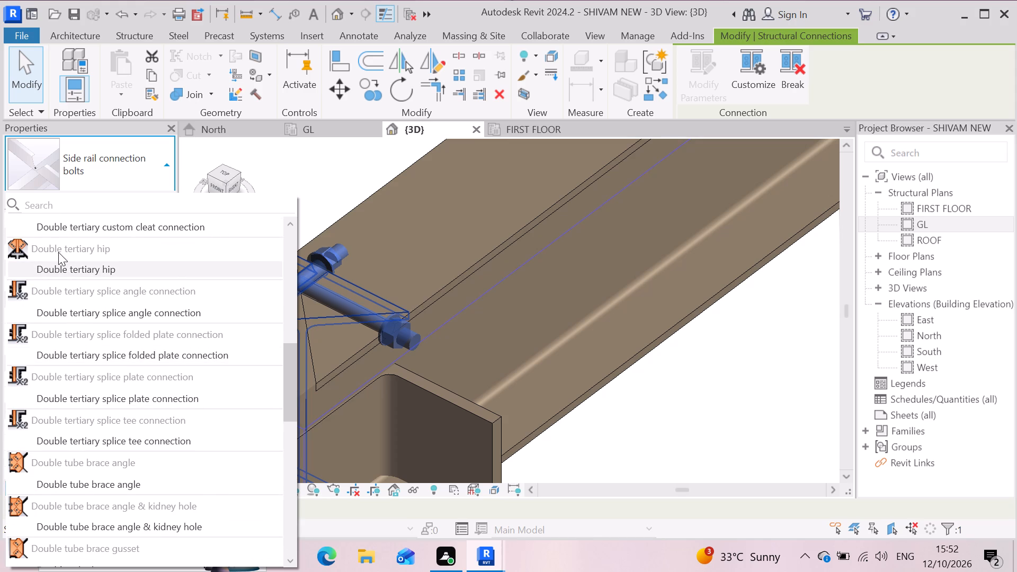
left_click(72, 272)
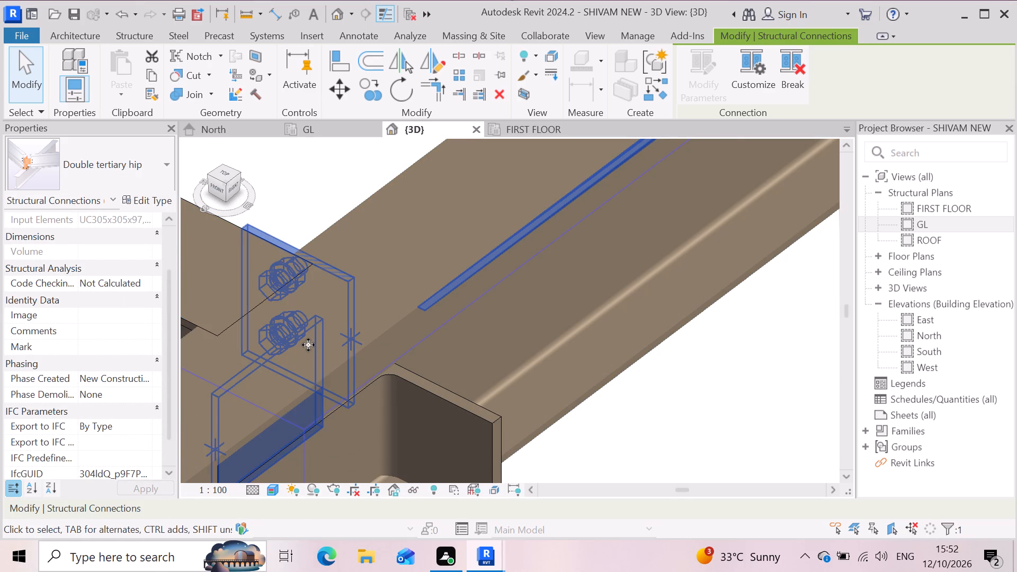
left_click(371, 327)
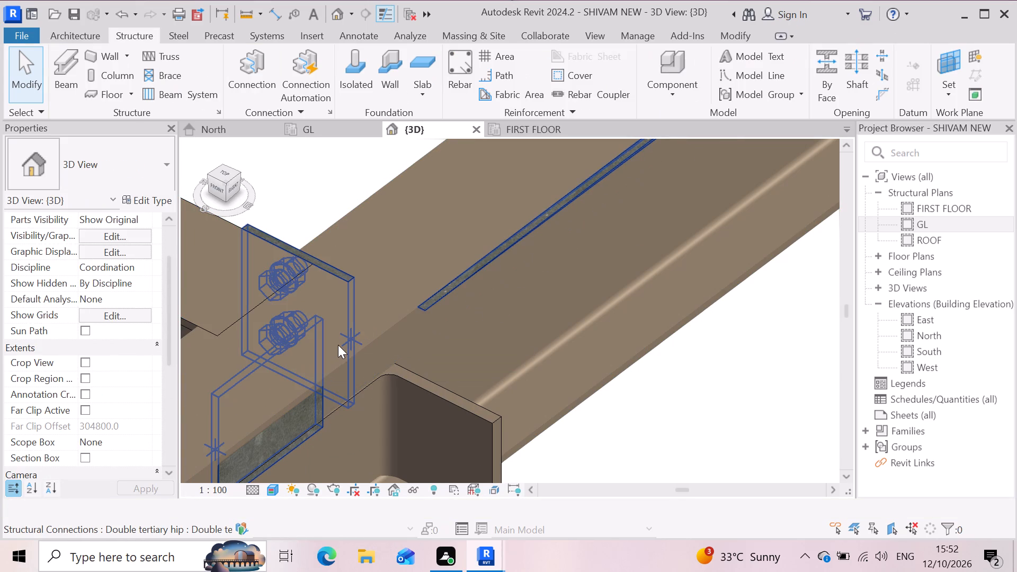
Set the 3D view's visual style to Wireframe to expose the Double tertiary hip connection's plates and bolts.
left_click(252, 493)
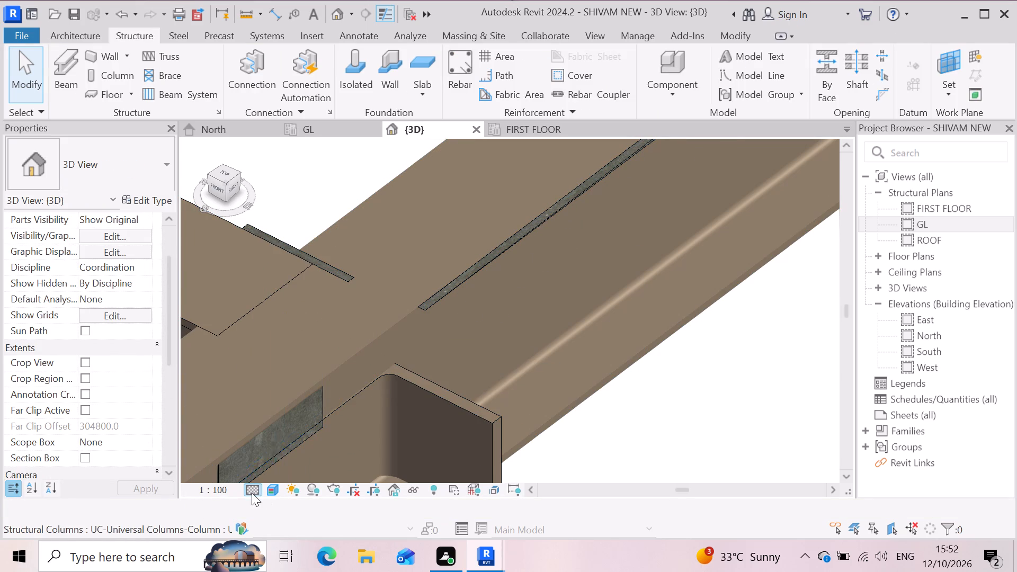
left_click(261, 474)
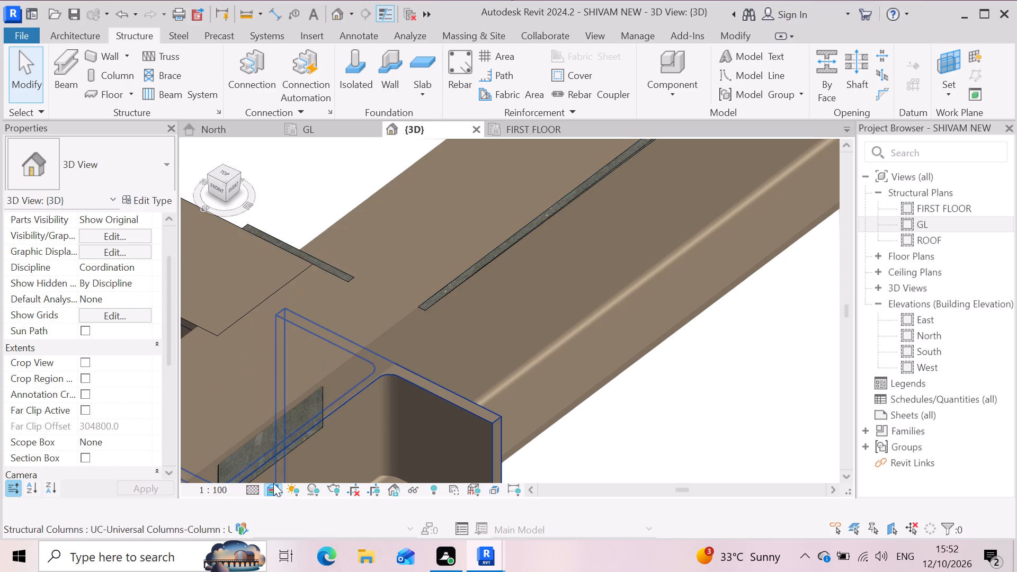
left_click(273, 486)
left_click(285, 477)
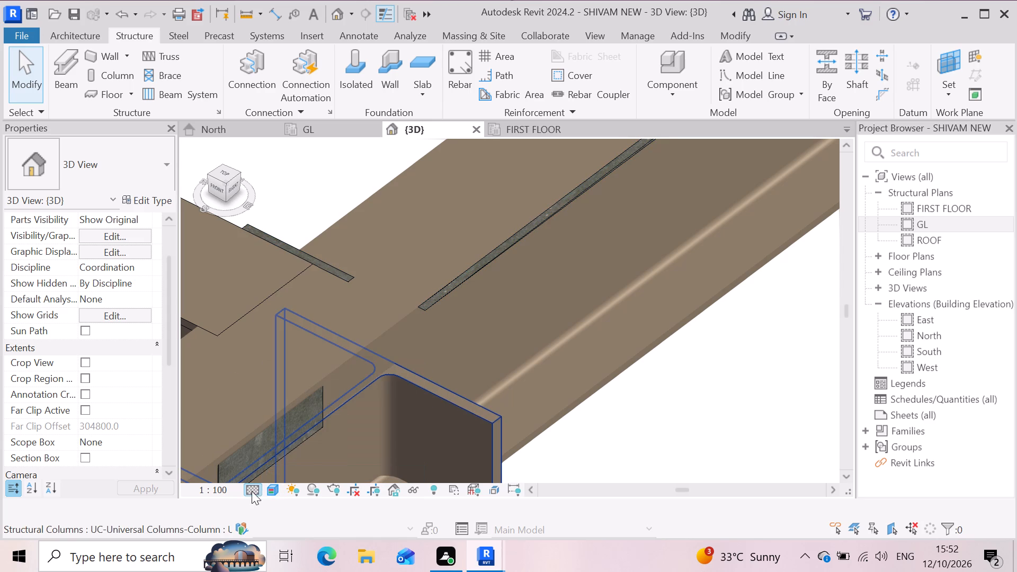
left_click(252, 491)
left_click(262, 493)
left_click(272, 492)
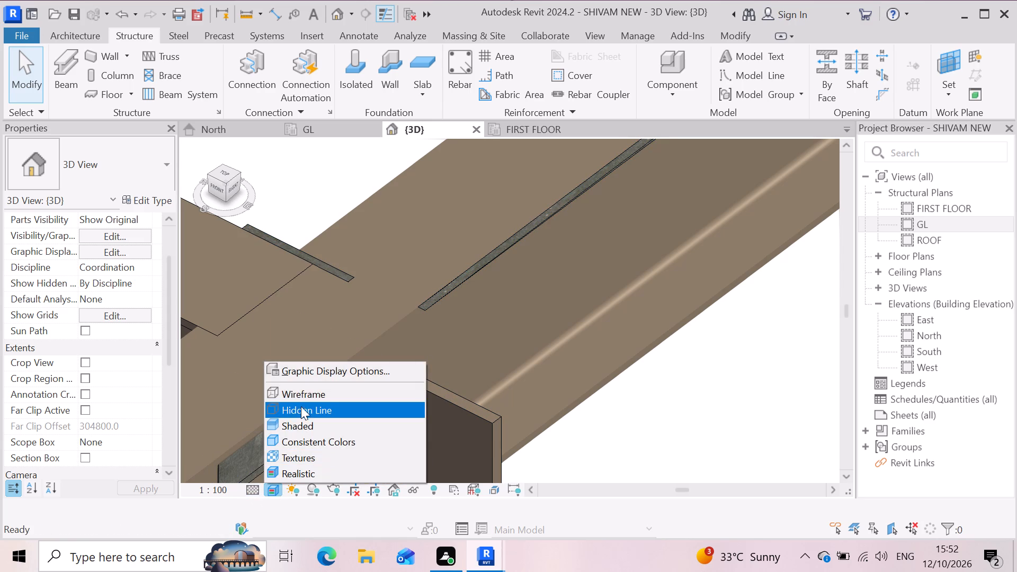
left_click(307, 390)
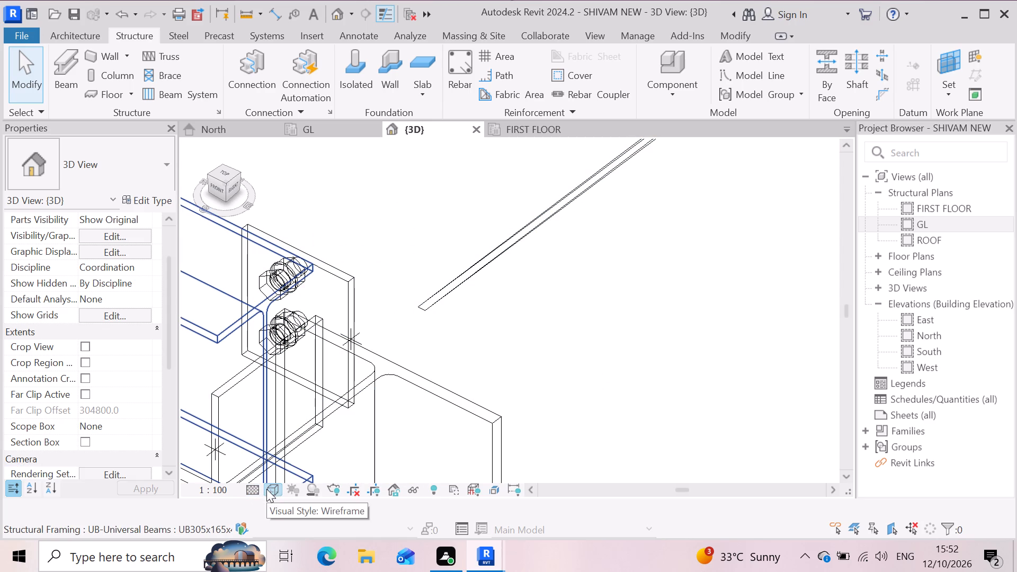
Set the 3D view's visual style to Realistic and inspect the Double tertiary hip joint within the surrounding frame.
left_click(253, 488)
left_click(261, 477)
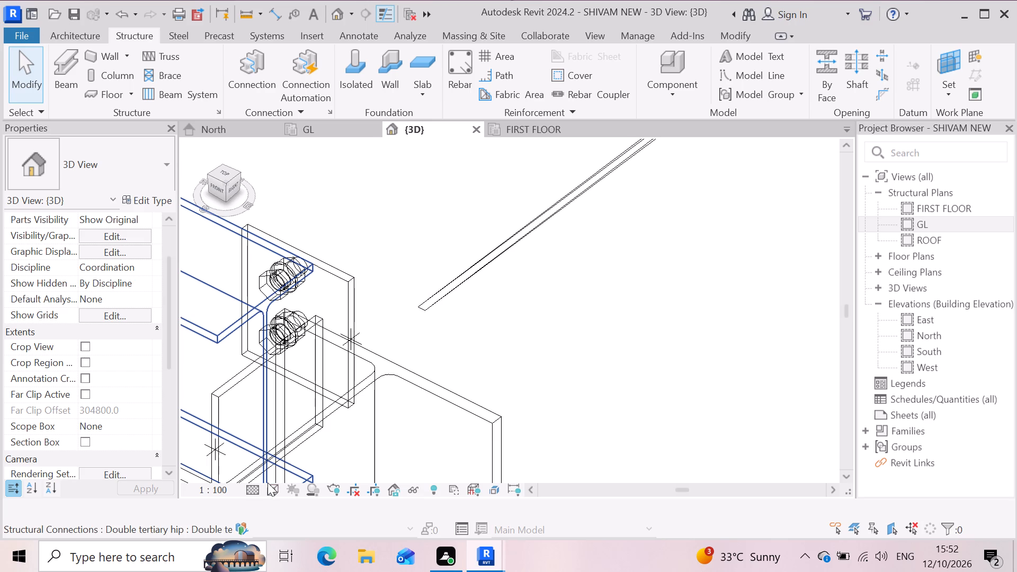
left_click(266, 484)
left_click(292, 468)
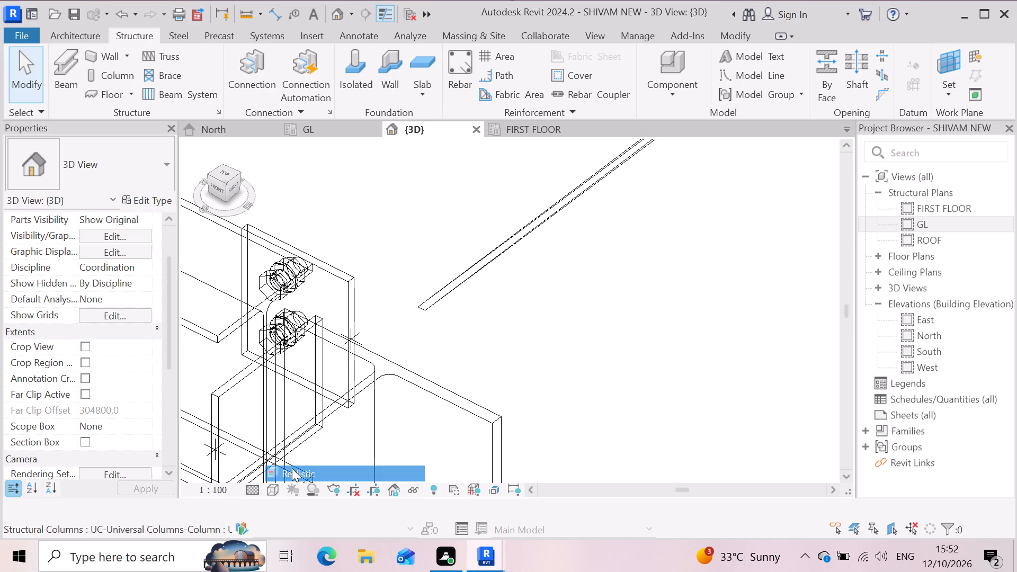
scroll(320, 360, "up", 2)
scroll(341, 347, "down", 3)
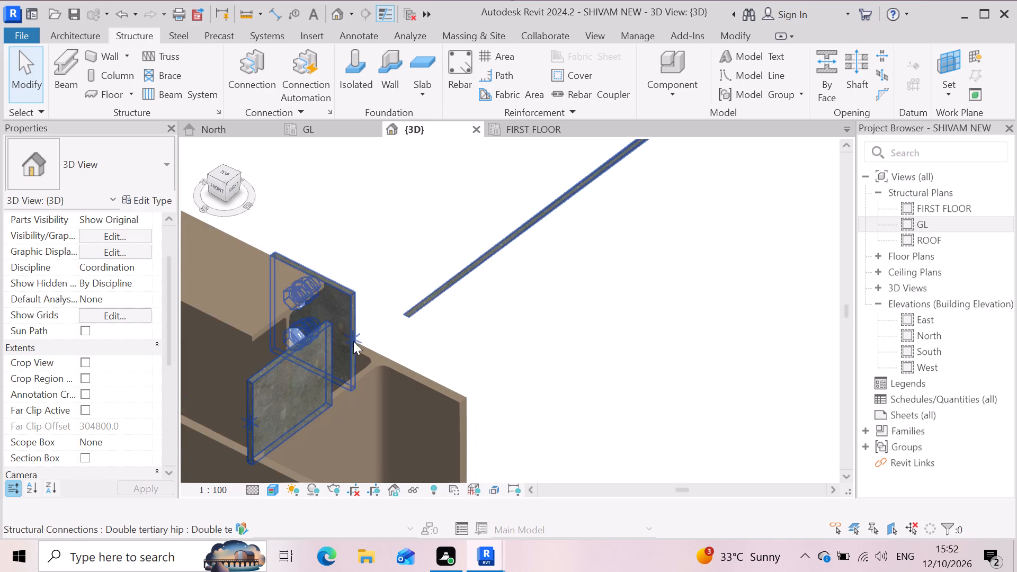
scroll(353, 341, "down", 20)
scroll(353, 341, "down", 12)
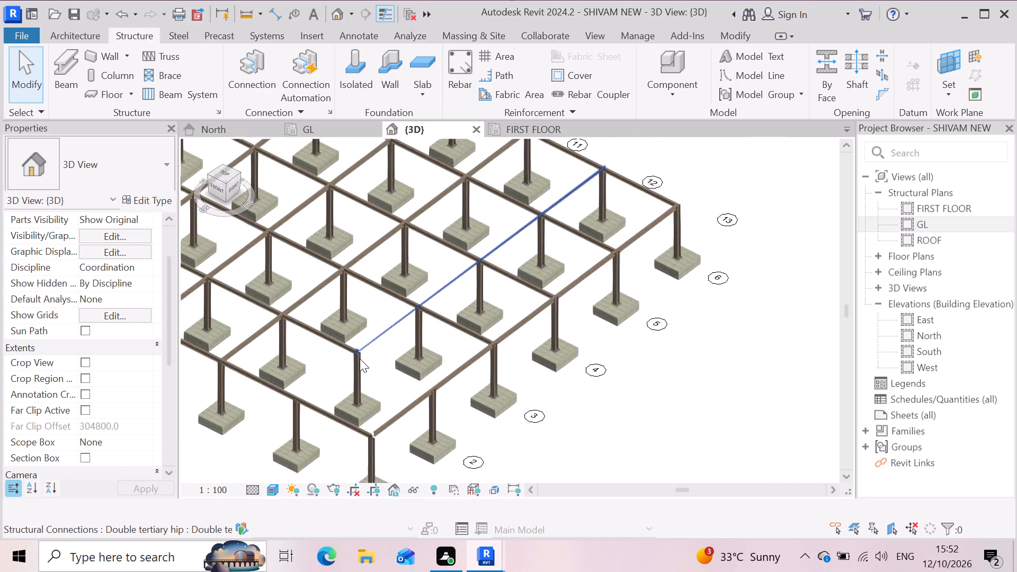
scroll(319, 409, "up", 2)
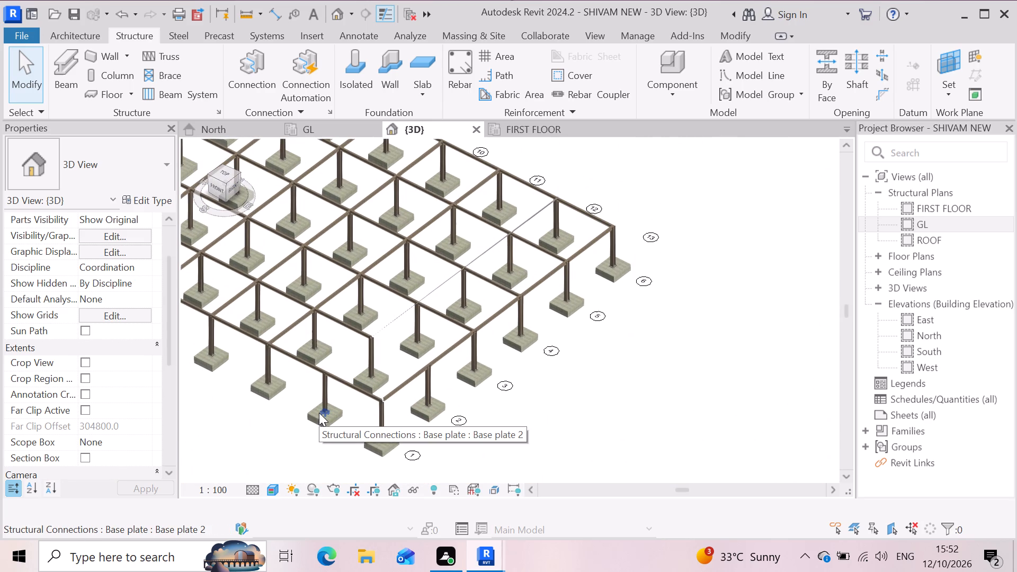
Undo the visual style changes, the Double tertiary hip type change and the added interior column connection, and check that joint.
key("ctrl+z")
key("ctrl+z")
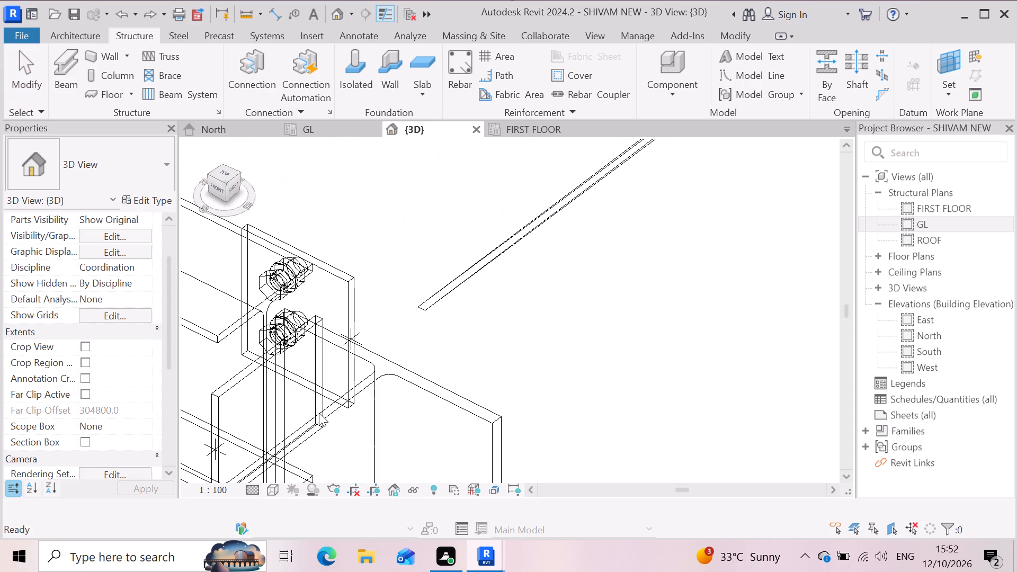
key("ctrl+z")
key("ctrl+z")
scroll(395, 396, "down", 4)
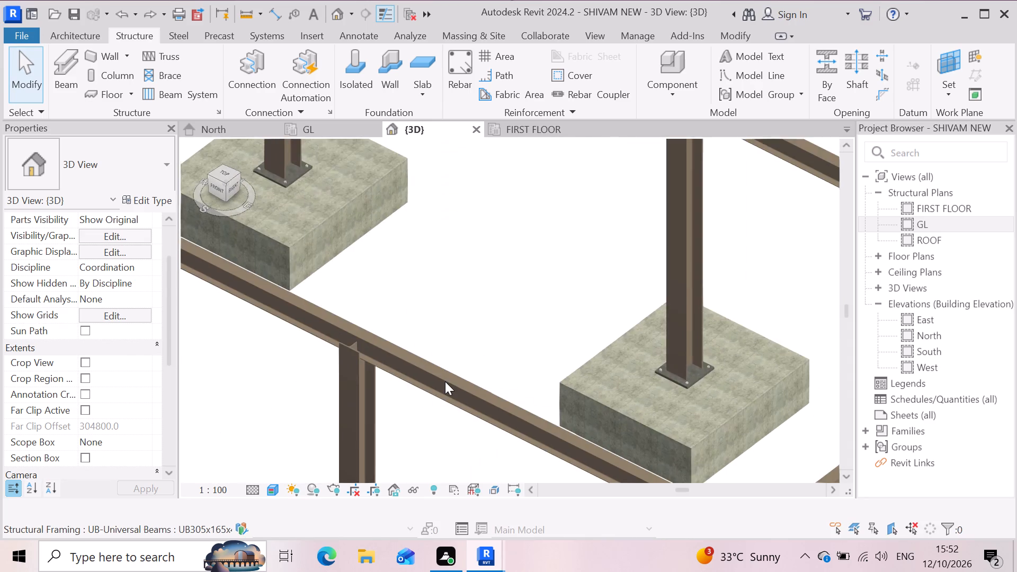
scroll(445, 381, "down", 9)
scroll(421, 397, "up", 5)
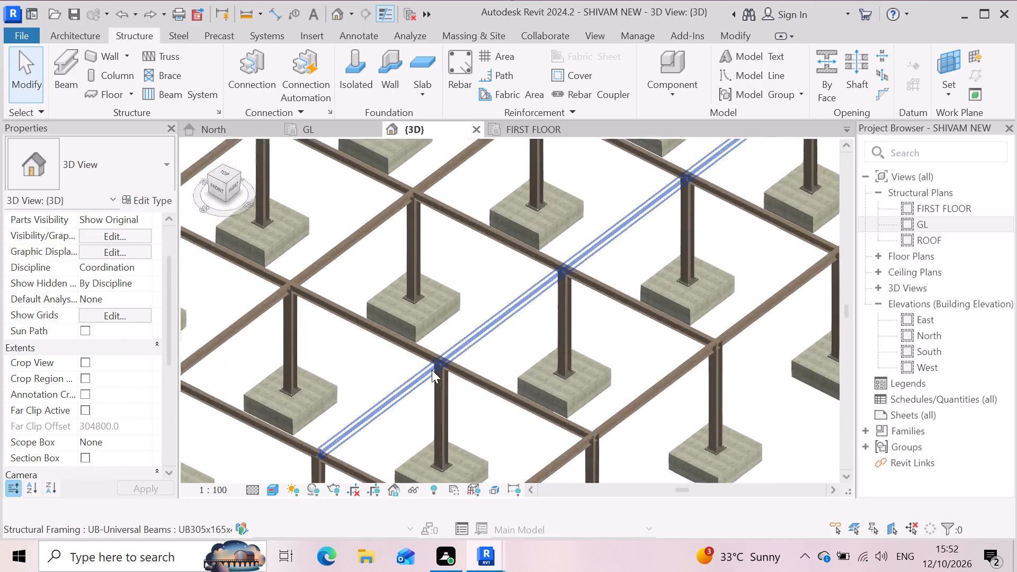
scroll(432, 370, "up", 10)
scroll(481, 345, "up", 6)
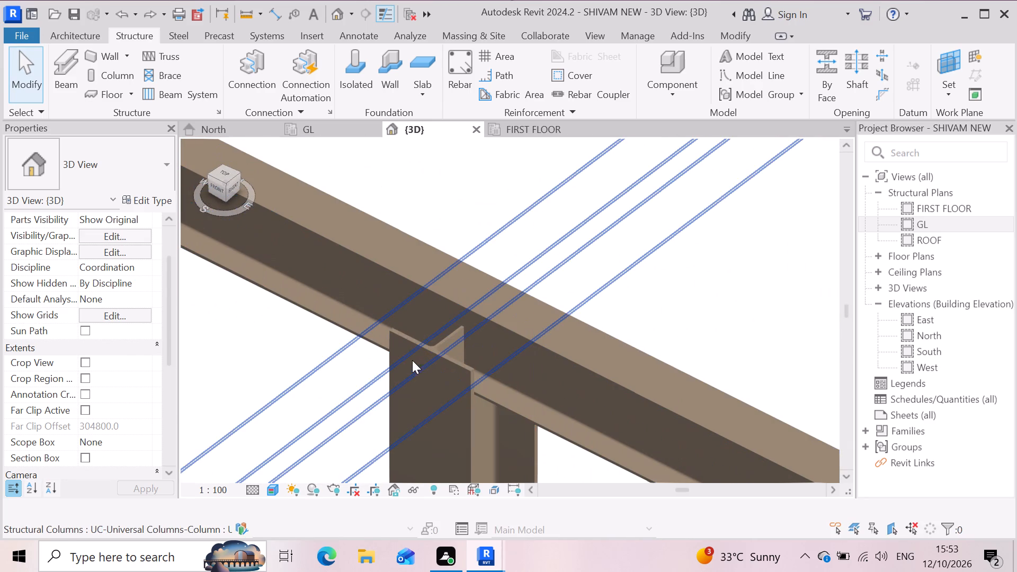
scroll(402, 362, "down", 13)
key("Escape")
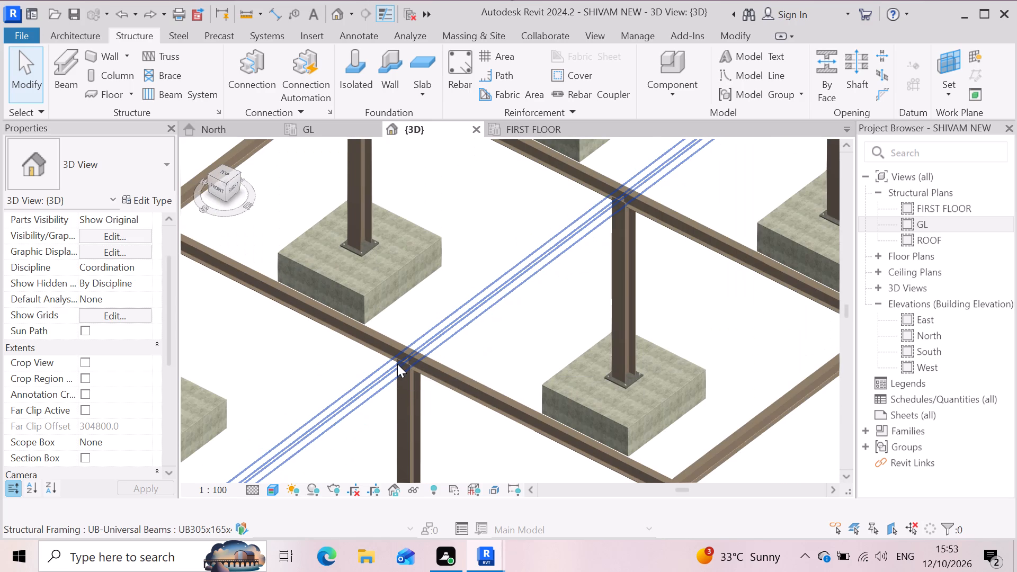
scroll(425, 348, "down", 10)
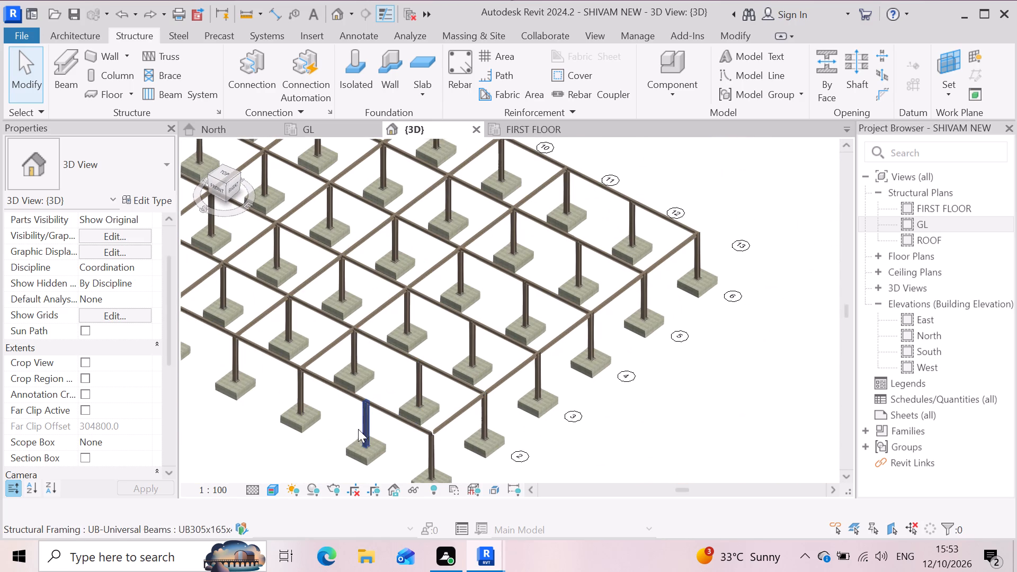
Undo the two preceding changes at the grid 1-13 corner column joint.
key("ctrl+z")
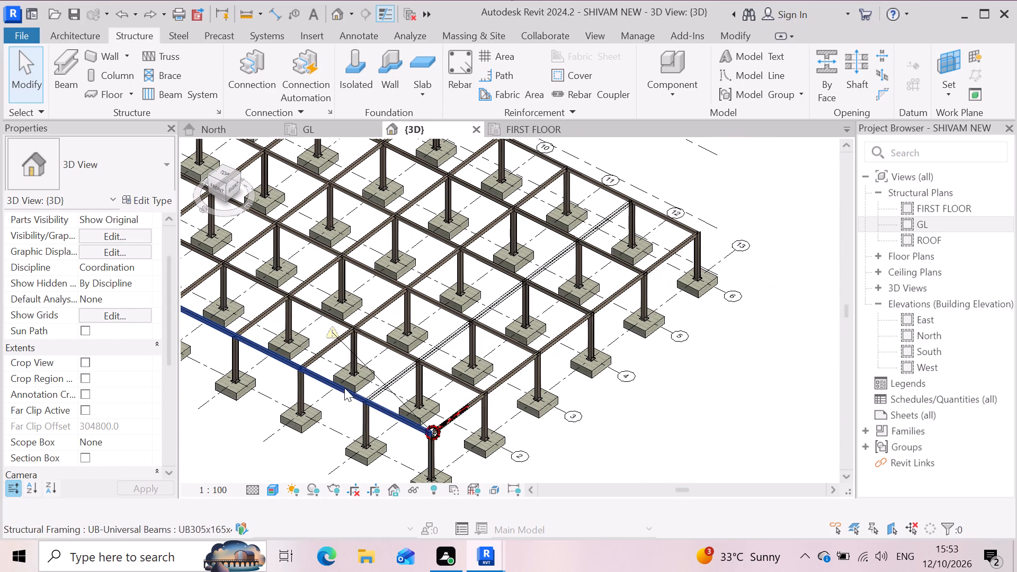
scroll(411, 387, "up", 2)
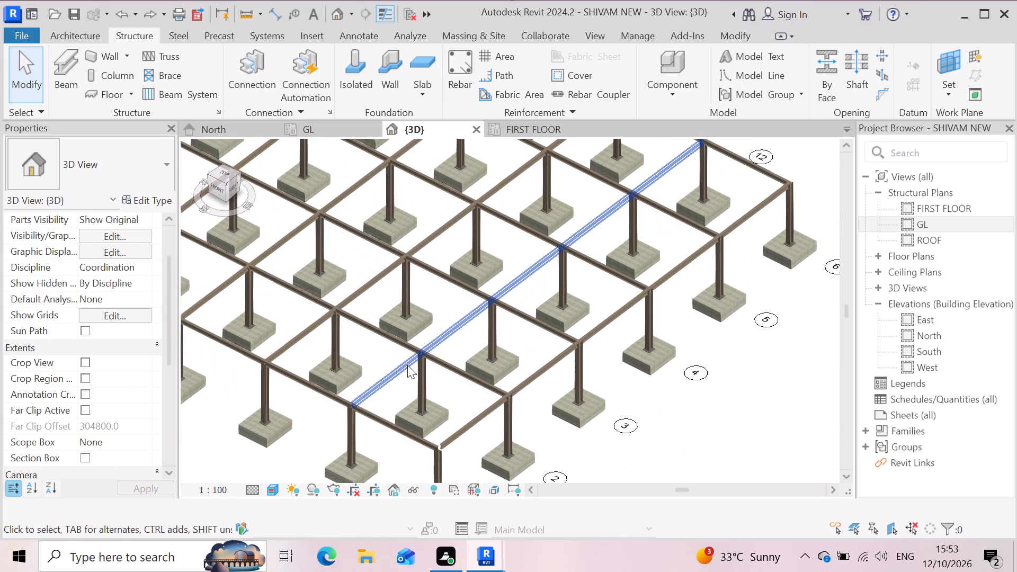
key("ctrl+z")
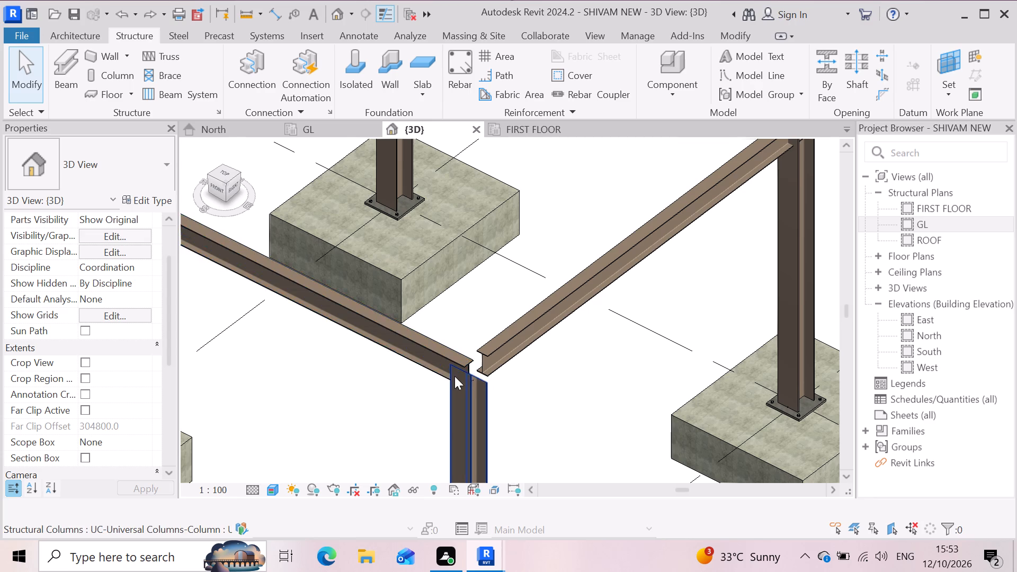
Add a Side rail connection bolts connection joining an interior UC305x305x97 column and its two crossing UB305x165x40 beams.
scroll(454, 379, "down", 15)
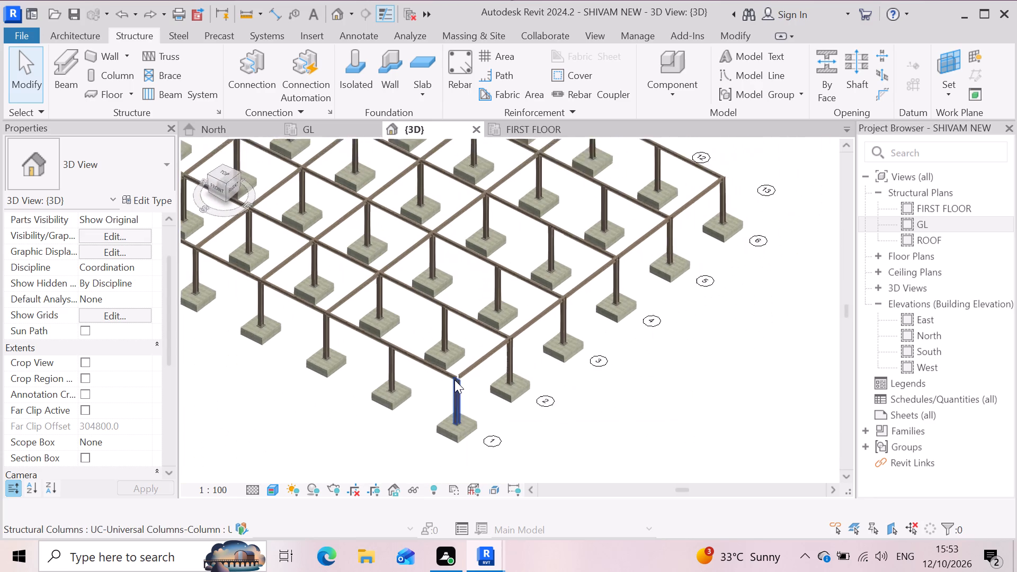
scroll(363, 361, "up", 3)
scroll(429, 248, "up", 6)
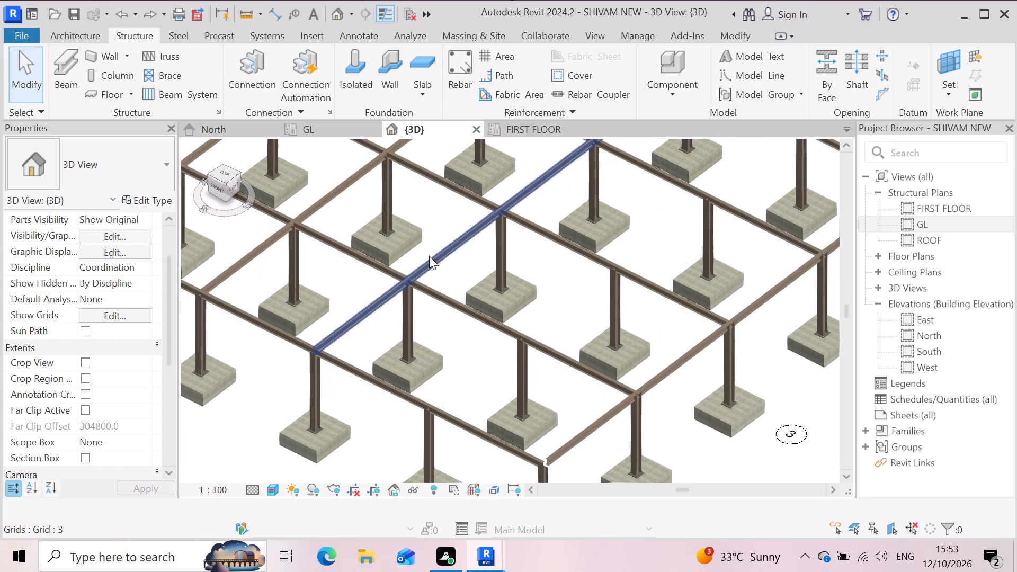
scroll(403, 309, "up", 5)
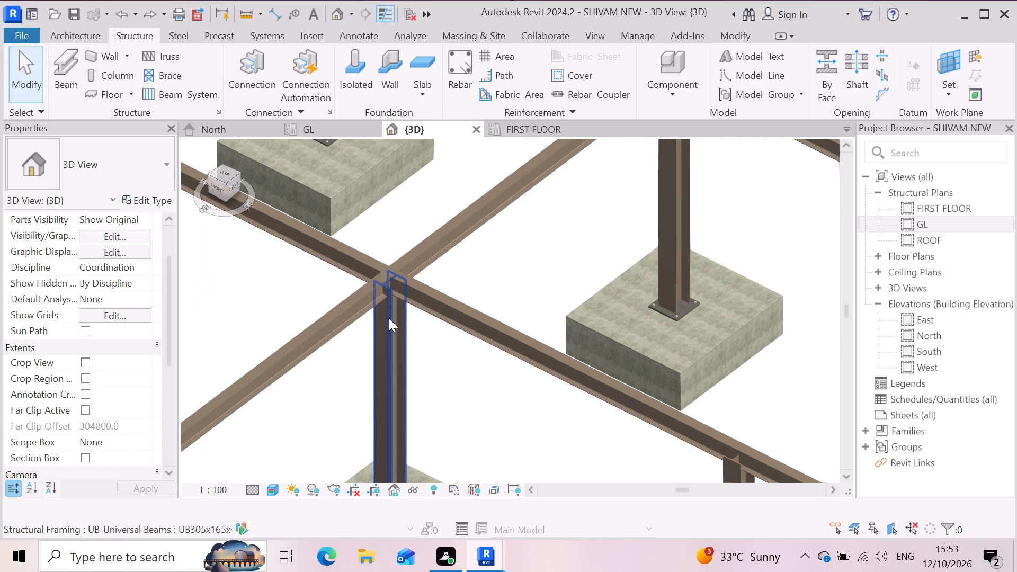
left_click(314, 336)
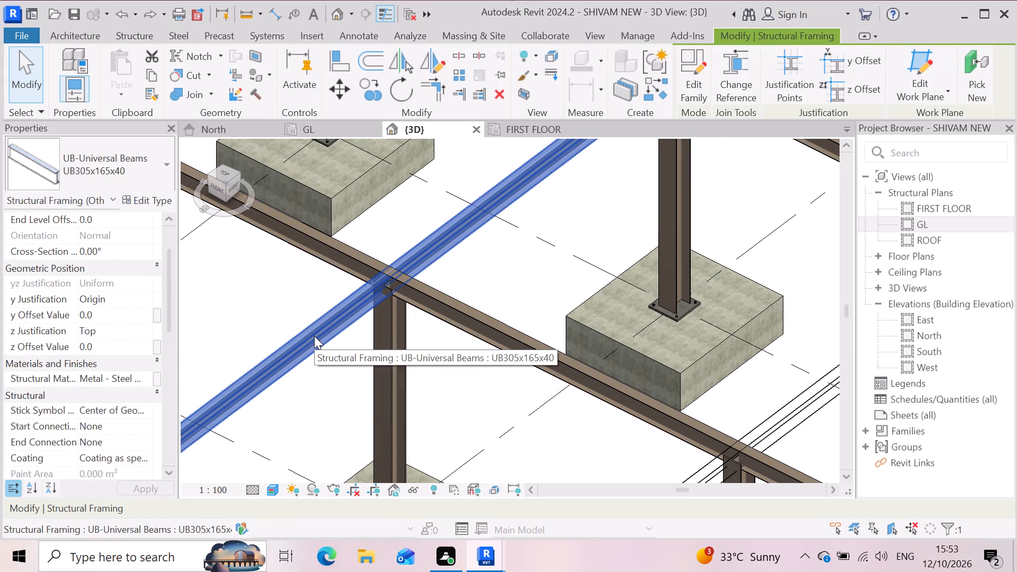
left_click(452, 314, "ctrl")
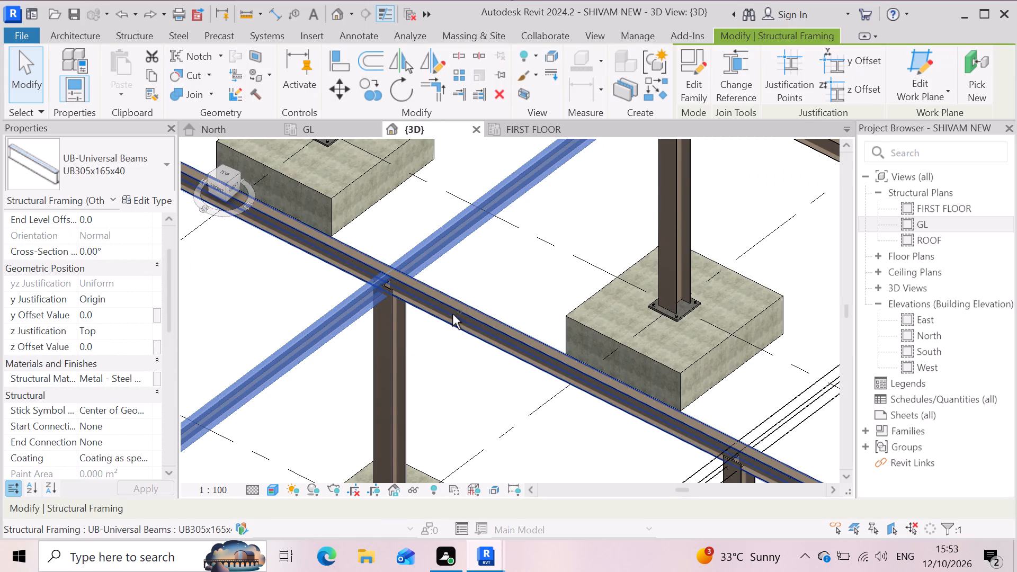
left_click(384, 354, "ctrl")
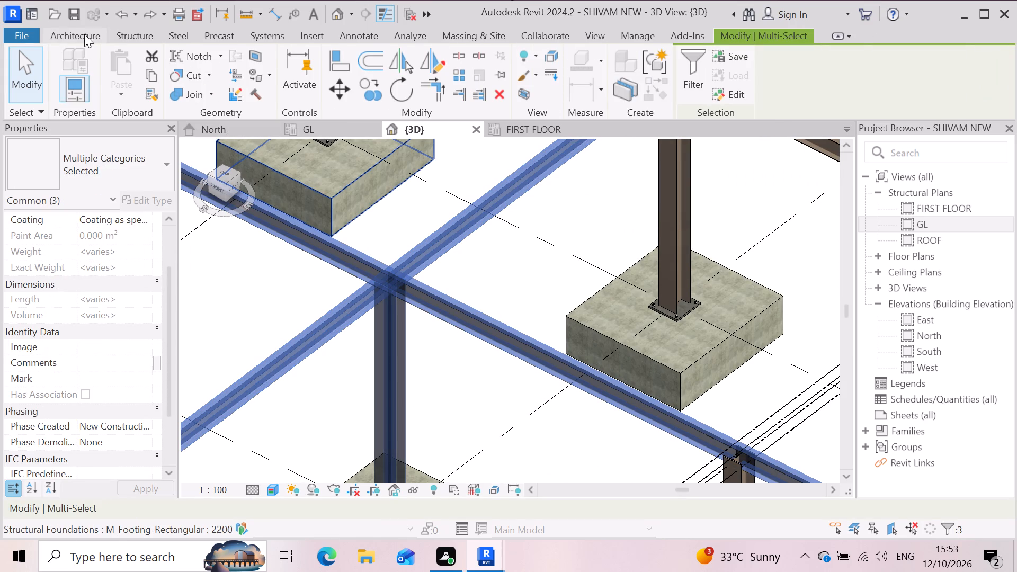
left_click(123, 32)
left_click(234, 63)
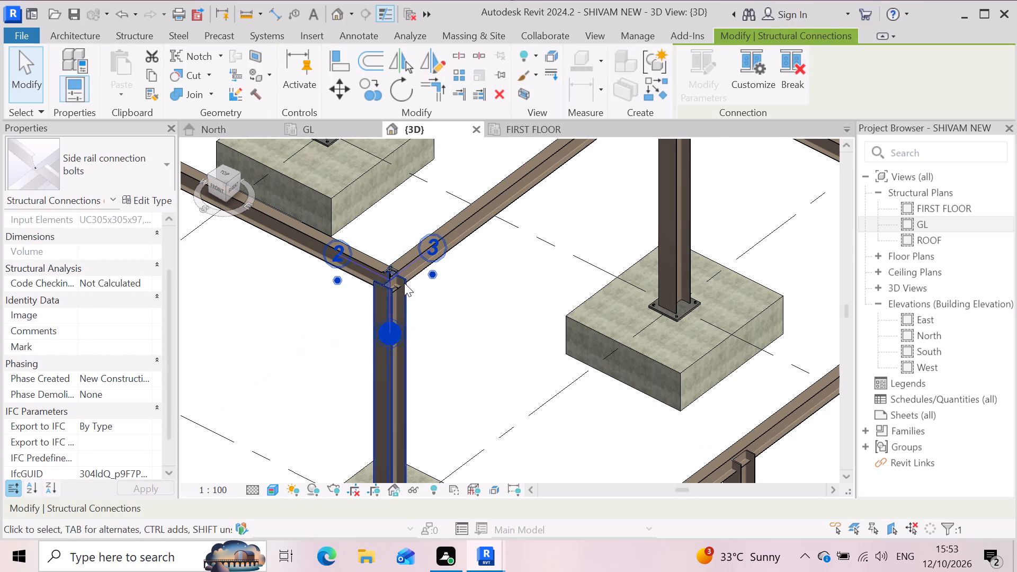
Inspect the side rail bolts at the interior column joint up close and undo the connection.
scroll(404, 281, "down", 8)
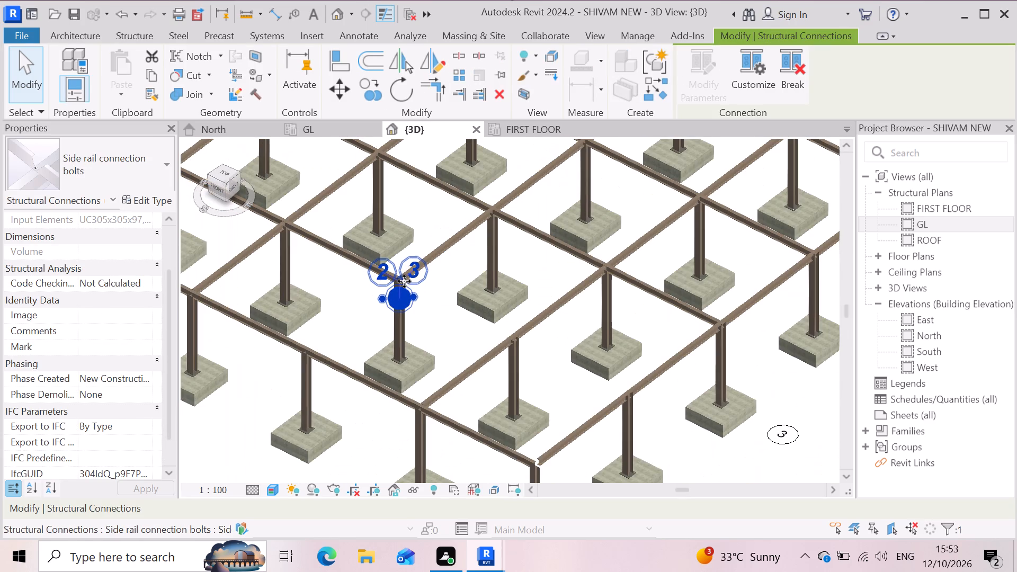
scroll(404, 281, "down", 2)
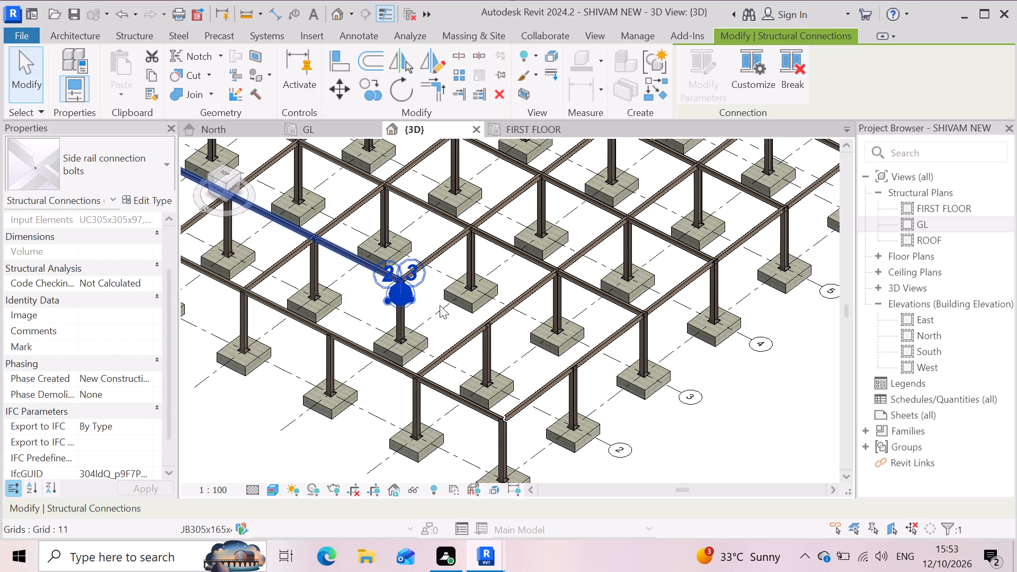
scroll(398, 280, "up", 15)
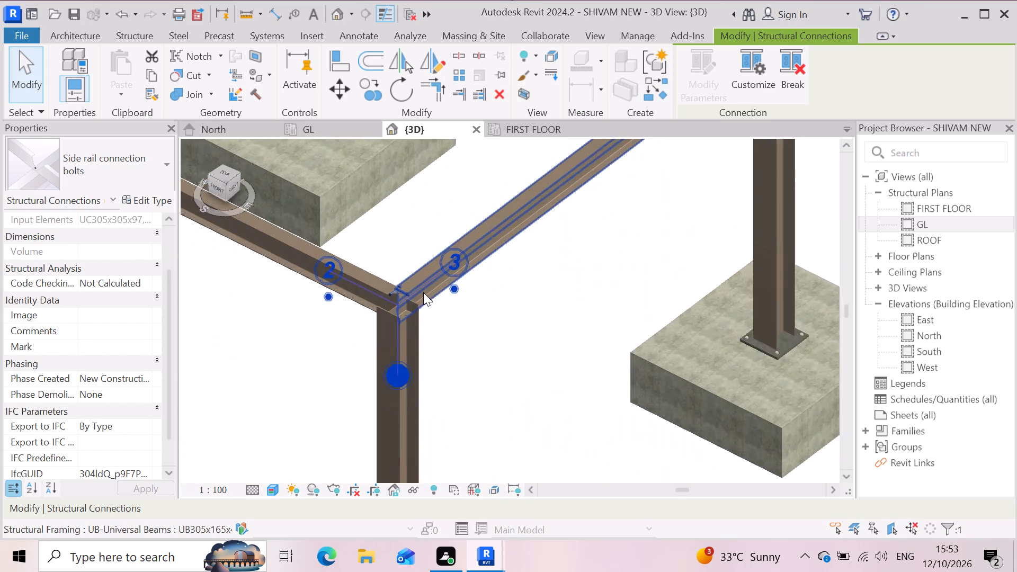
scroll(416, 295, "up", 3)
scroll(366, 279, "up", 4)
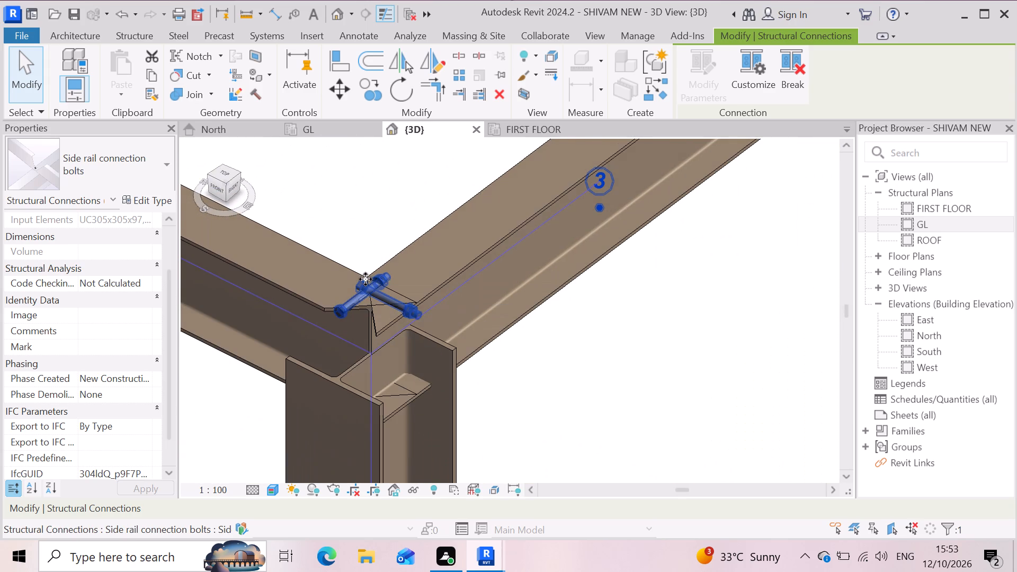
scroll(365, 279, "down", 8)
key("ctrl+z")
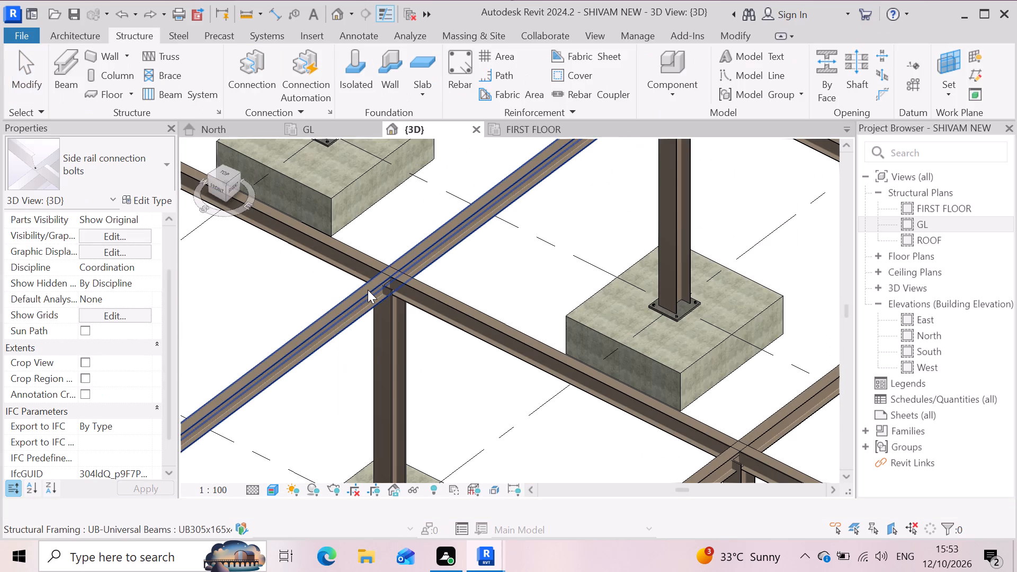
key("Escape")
In the FIRST FLOOR structural plan, start the Truss command and agree to load a structural truss family.
scroll(415, 290, "down", 7)
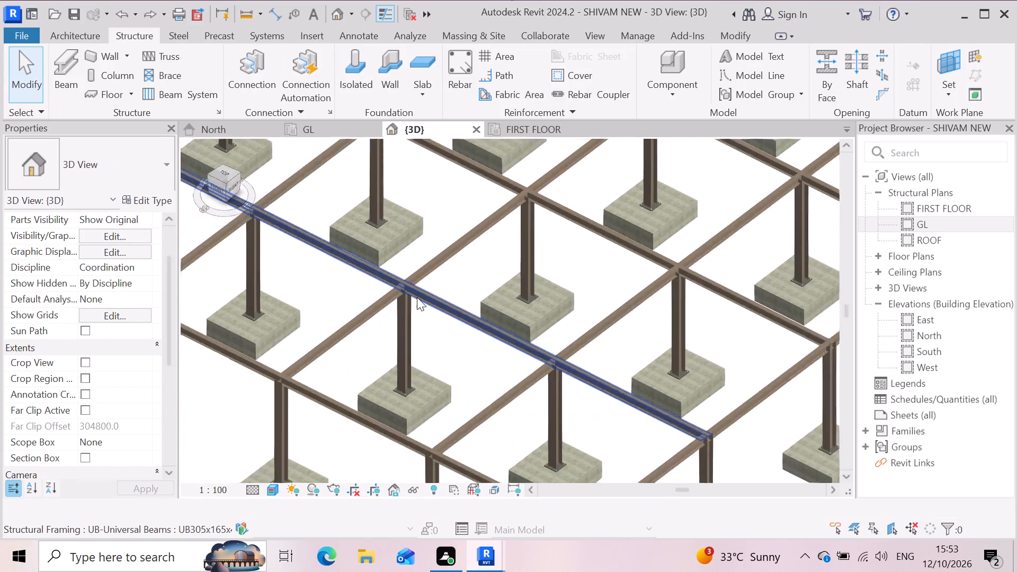
scroll(417, 297, "down", 8)
scroll(682, 350, "down", 4)
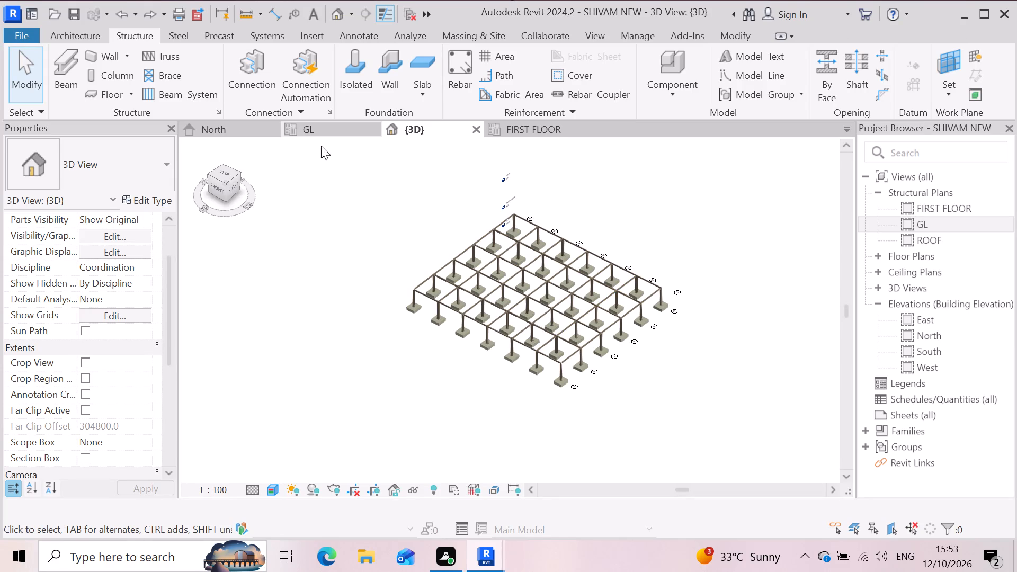
left_click(538, 127)
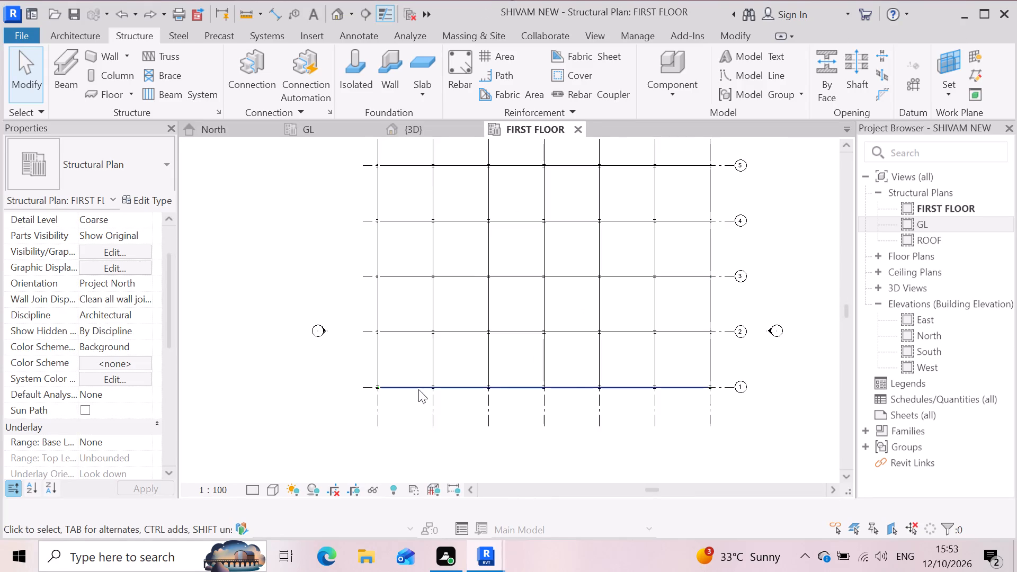
scroll(422, 388, "down", 5)
scroll(455, 367, "up", 1)
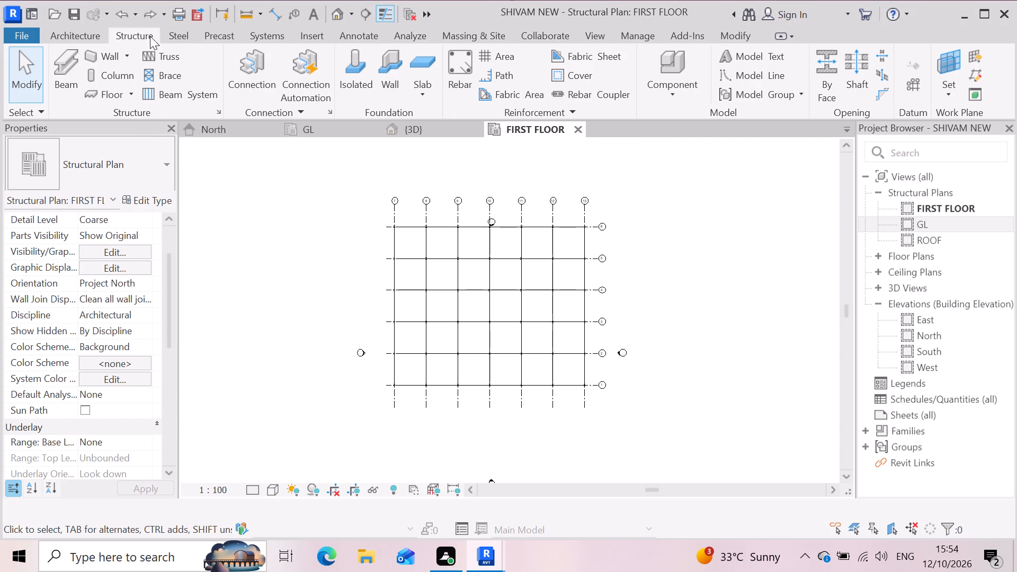
left_click(135, 36)
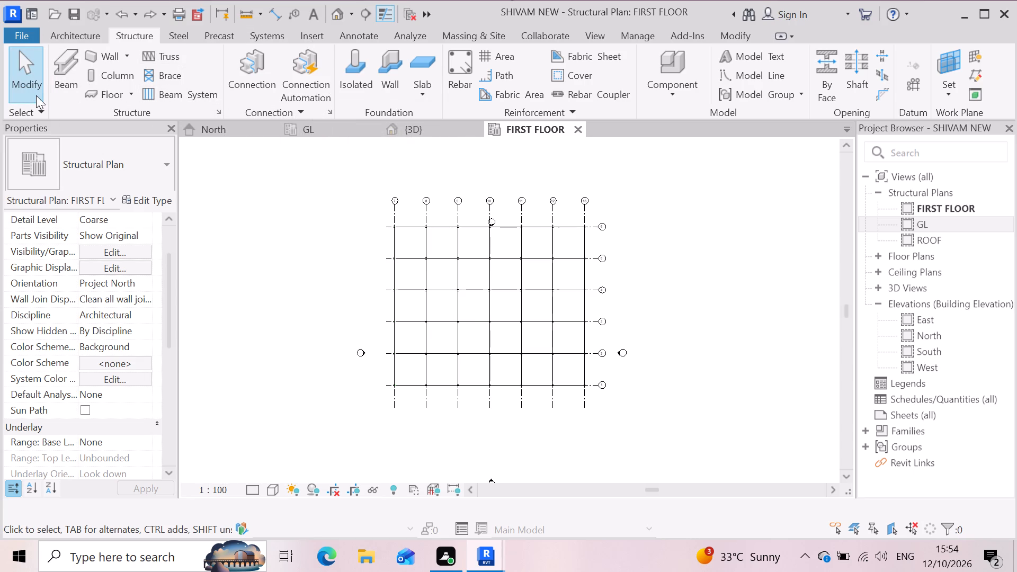
left_click(160, 51)
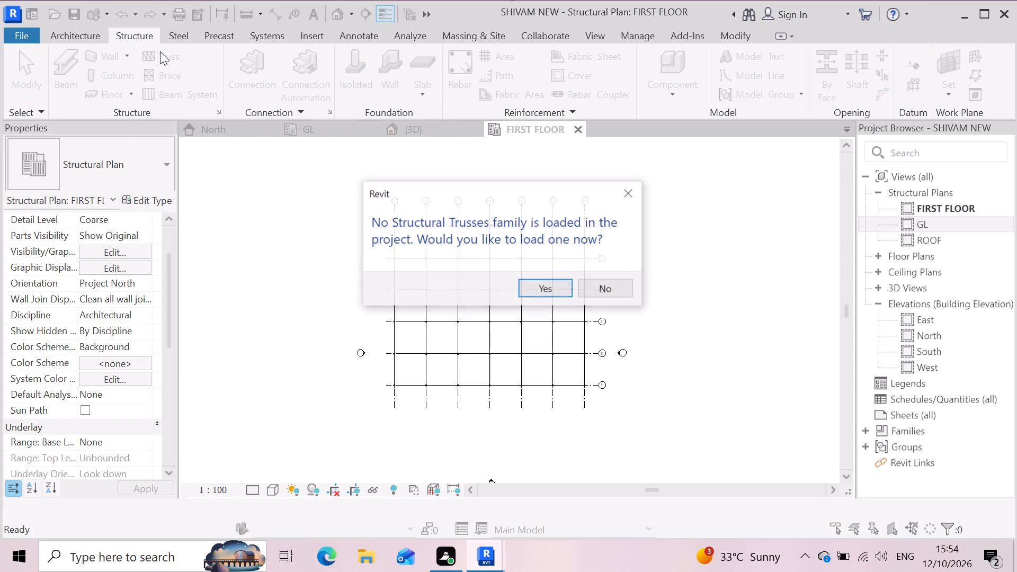
left_click(551, 287)
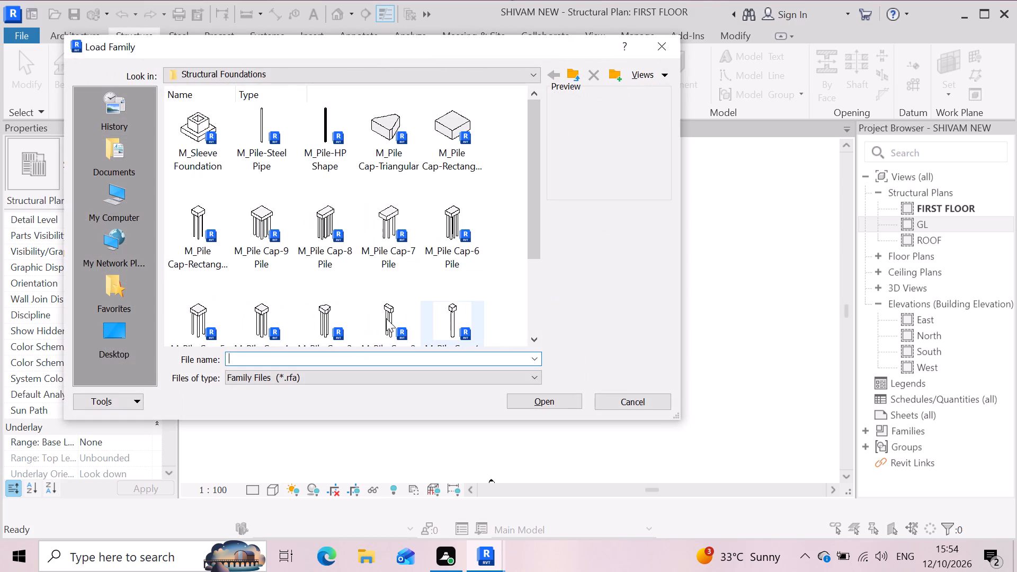